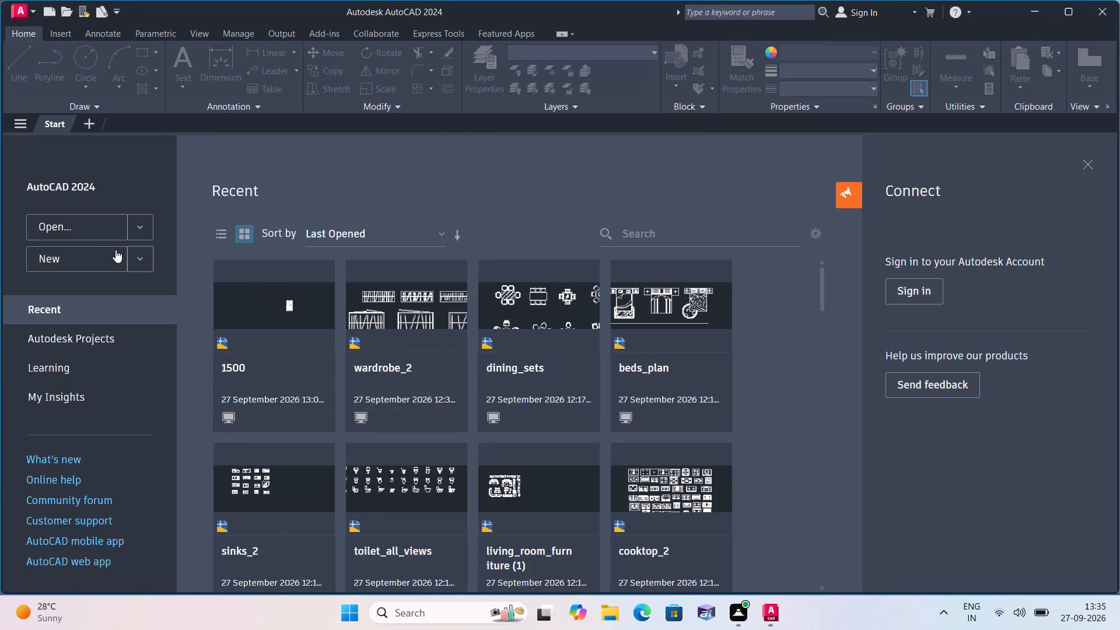
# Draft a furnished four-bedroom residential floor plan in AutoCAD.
# Create a new blank drawing.
pyautogui.doubleClick(108, 254)
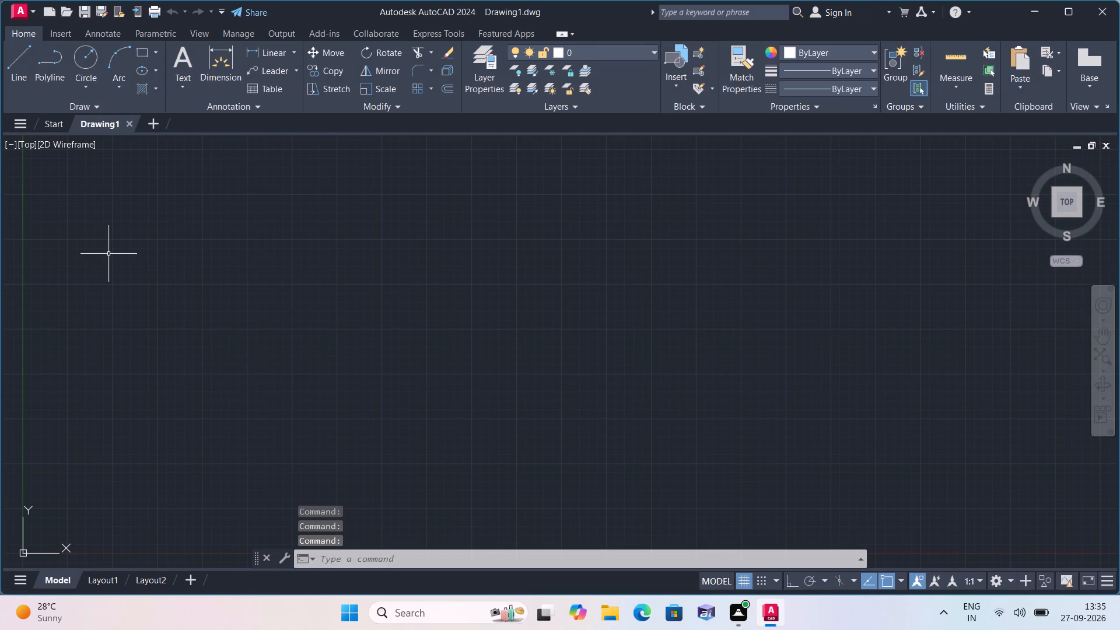
# Set the drawing limits from 0,0 to 1000,1000.
pyautogui.write('li')
pyautogui.write('m')
pyautogui.press('space')
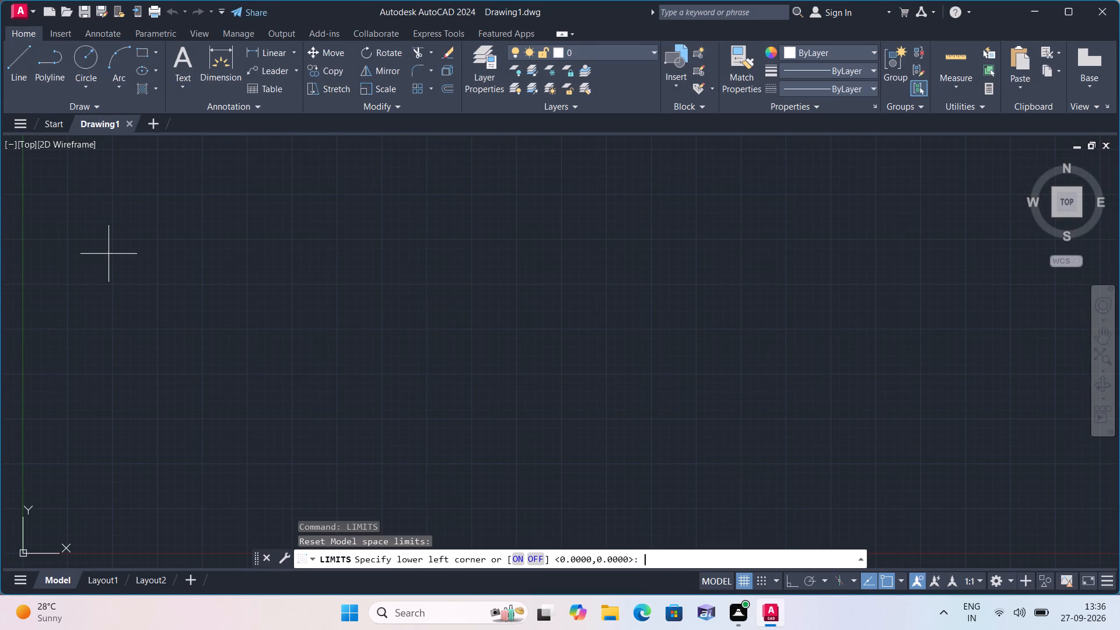
pyautogui.write('0,0 1000')
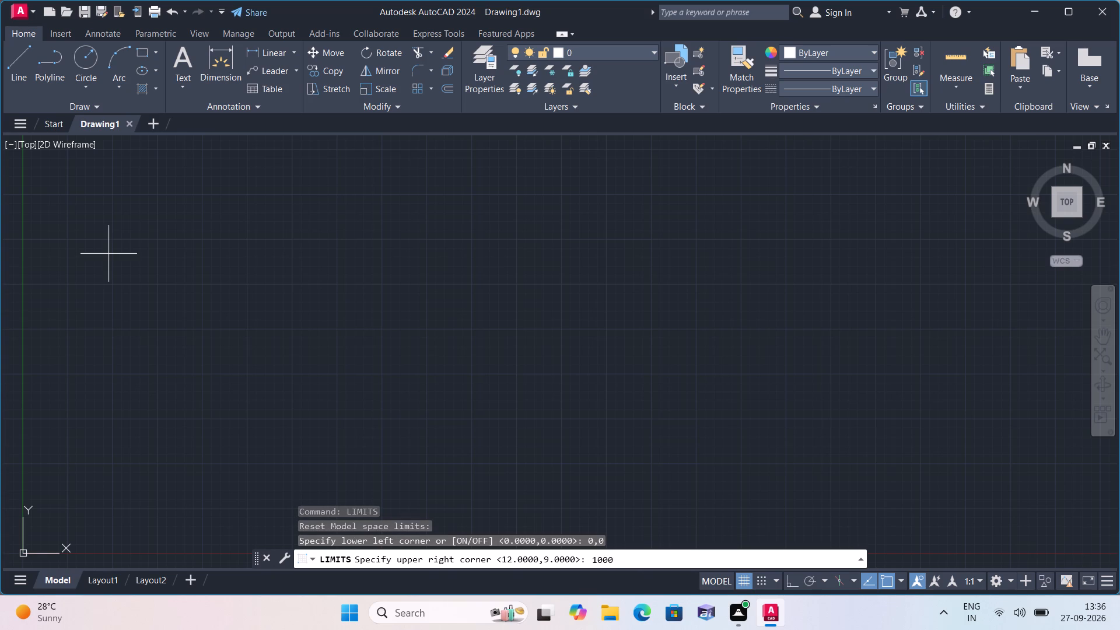
pyautogui.write(',1000')
pyautogui.press('space')
# Configure the drawing units with Engineering length type and 0'-0" precision.
pyautogui.write('un')
pyautogui.press('space')
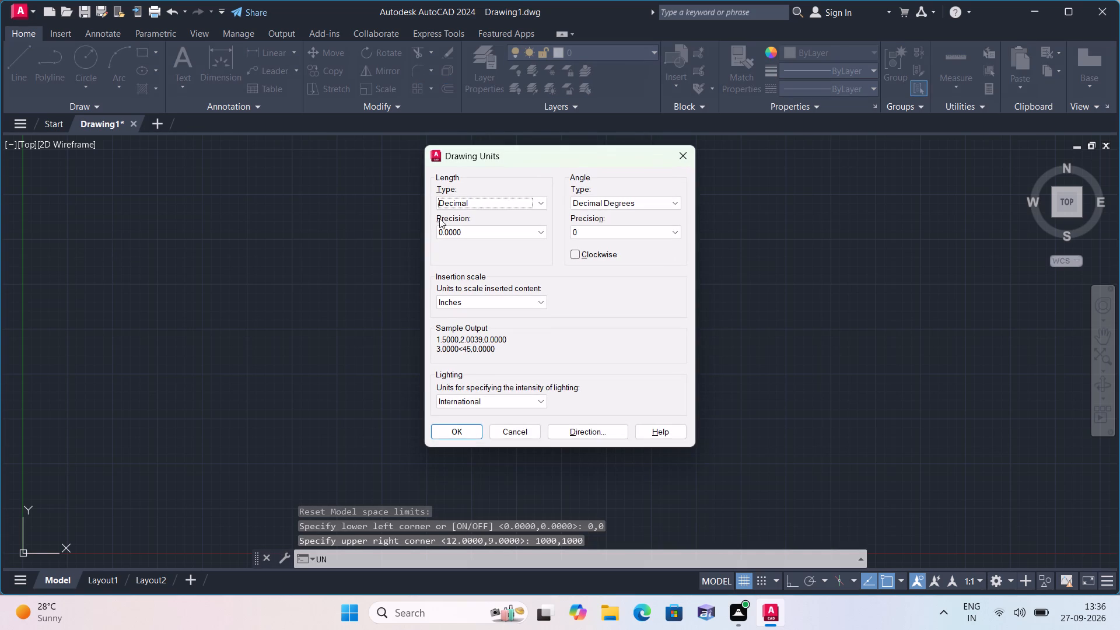
pyautogui.click(480, 200)
pyautogui.click(473, 230)
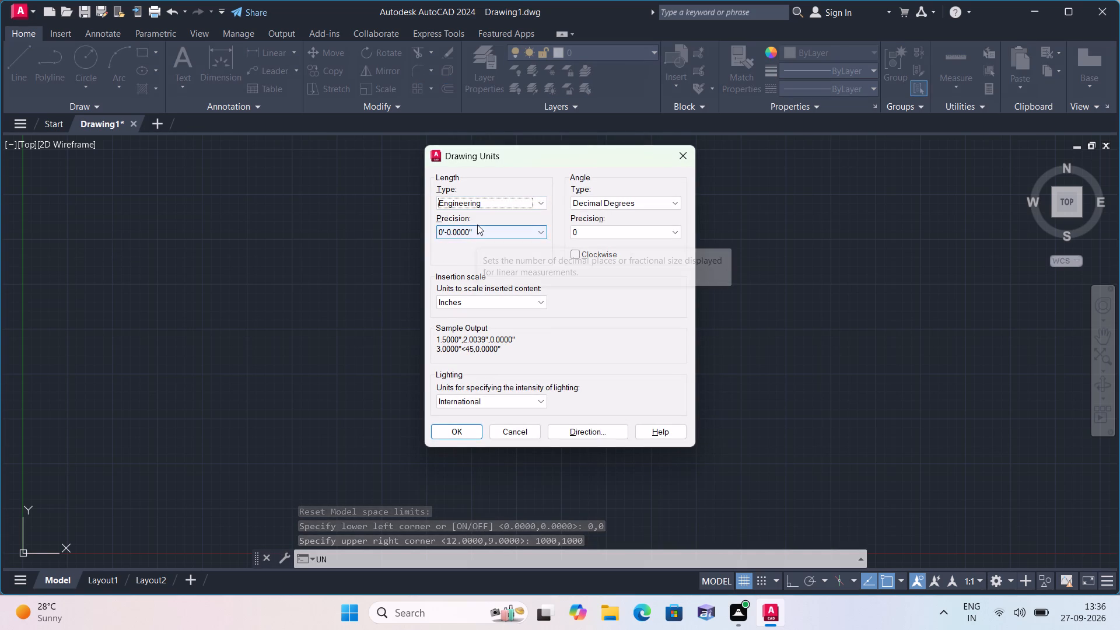
pyautogui.click(477, 225)
pyautogui.click(477, 225)
pyautogui.click(468, 247)
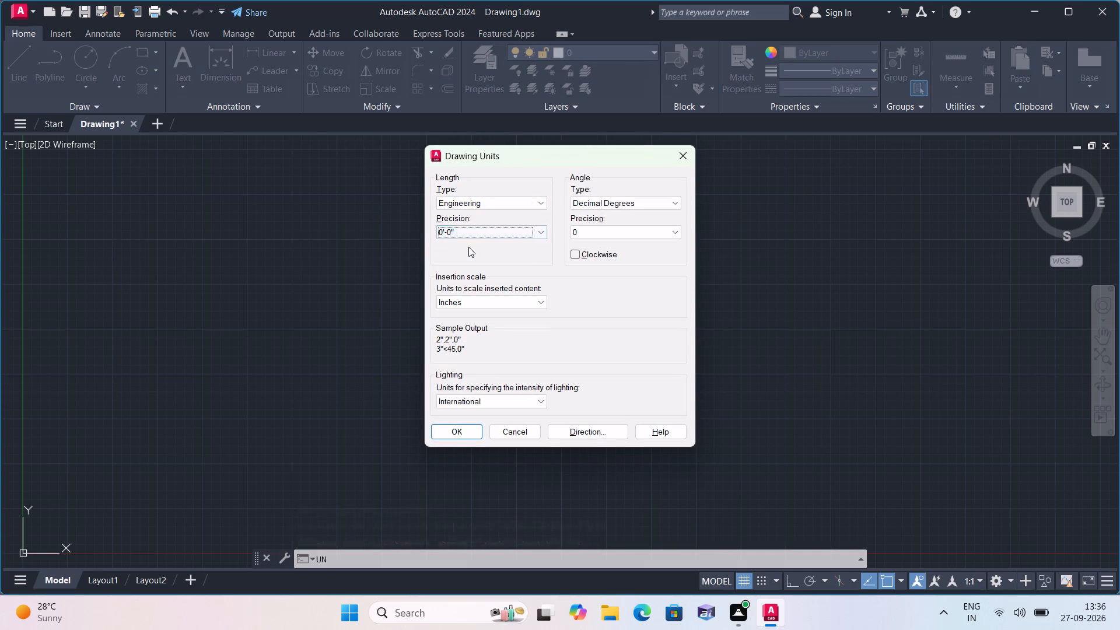
pyautogui.moveTo(460, 419); pyautogui.dragTo(460, 426)
pyautogui.click(456, 432)
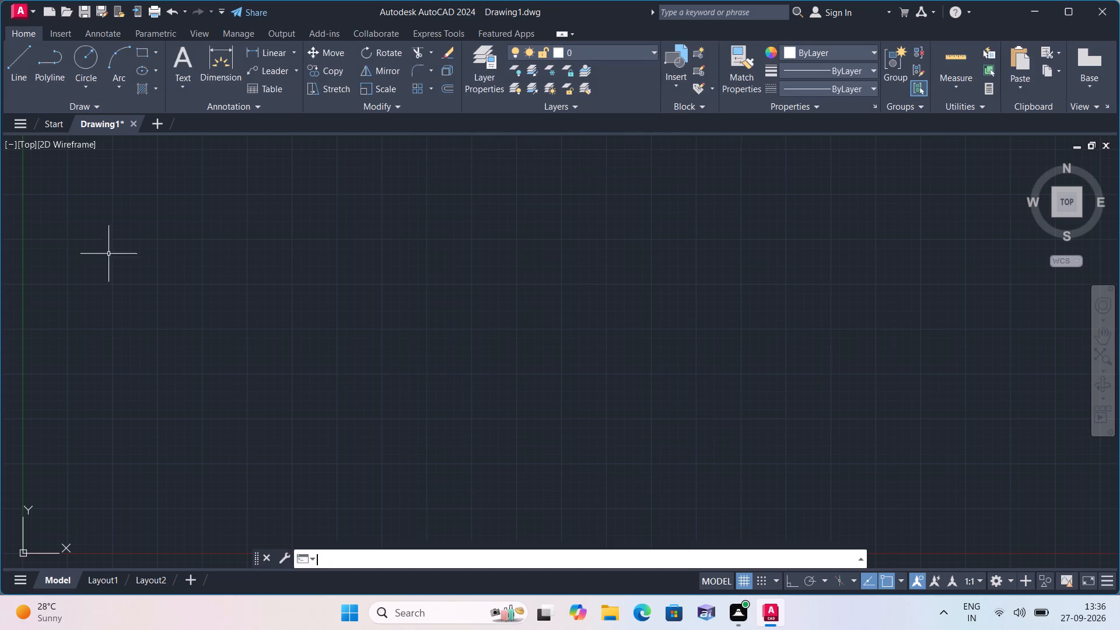
# Modify the Standard dimension style's primary units to Engineering format with 0'-0" precision and make the style current.
pyautogui.write('d')
pyautogui.press('space')
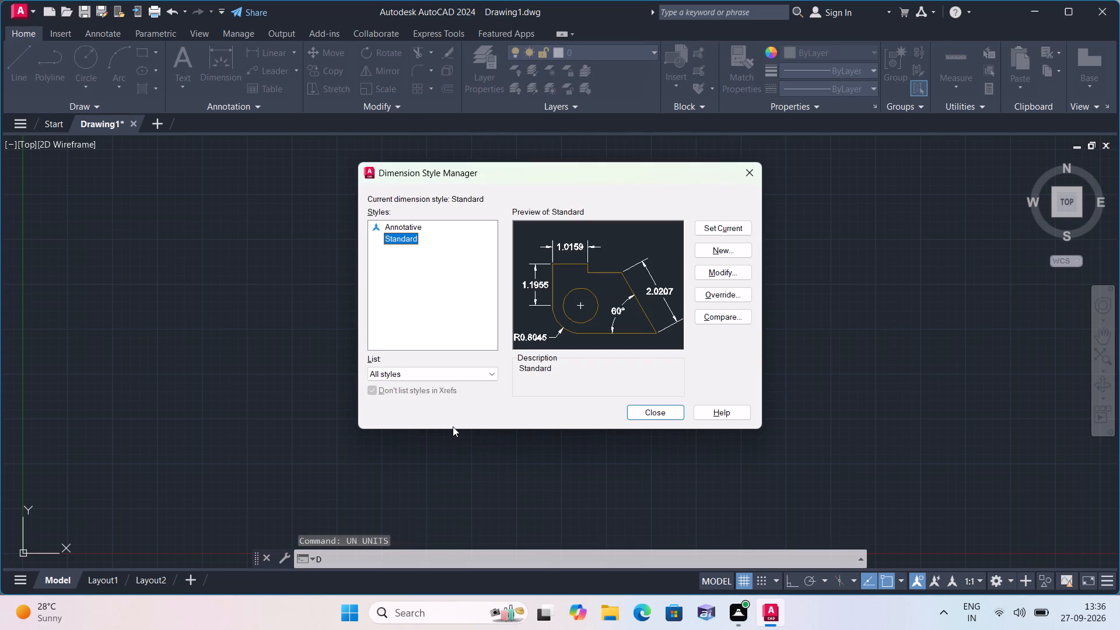
pyautogui.click(731, 267)
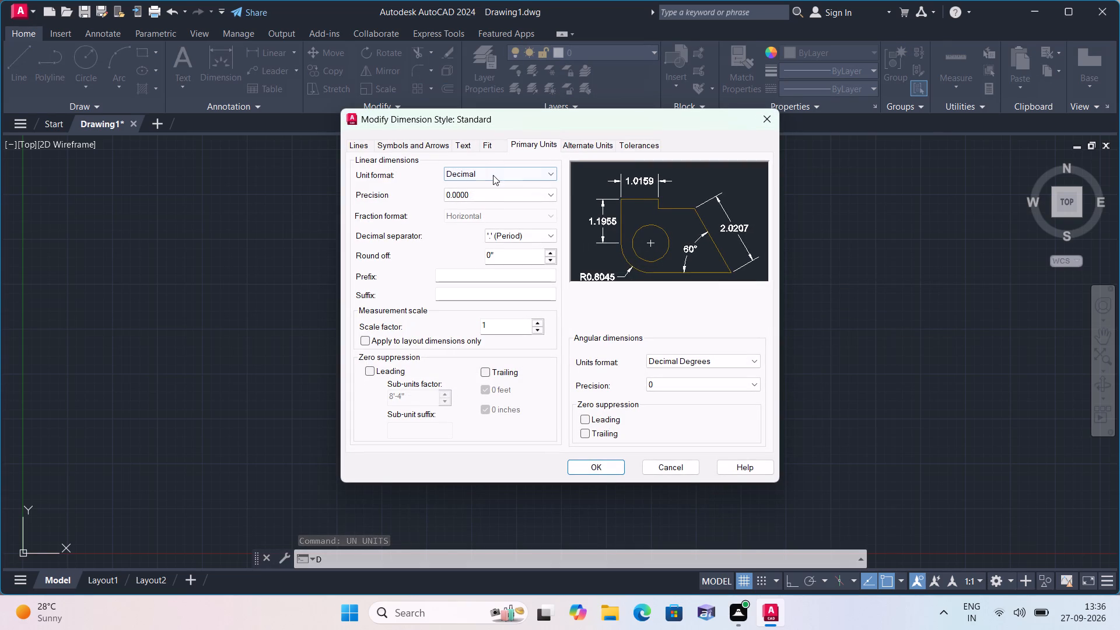
pyautogui.click(493, 175)
pyautogui.click(493, 204)
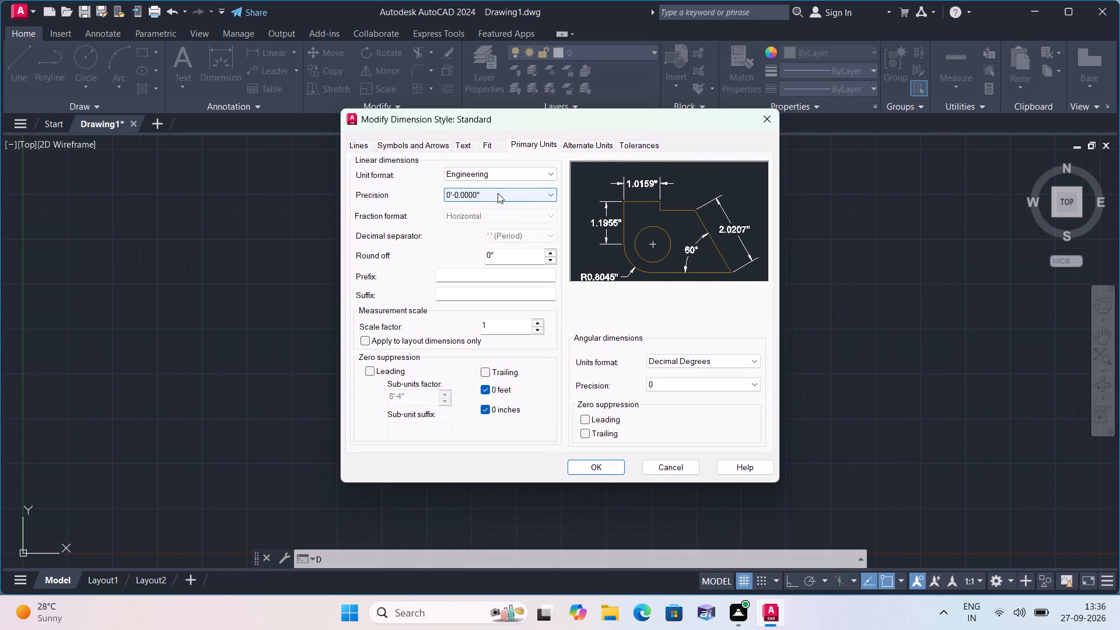
pyautogui.click(498, 193)
pyautogui.click(489, 206)
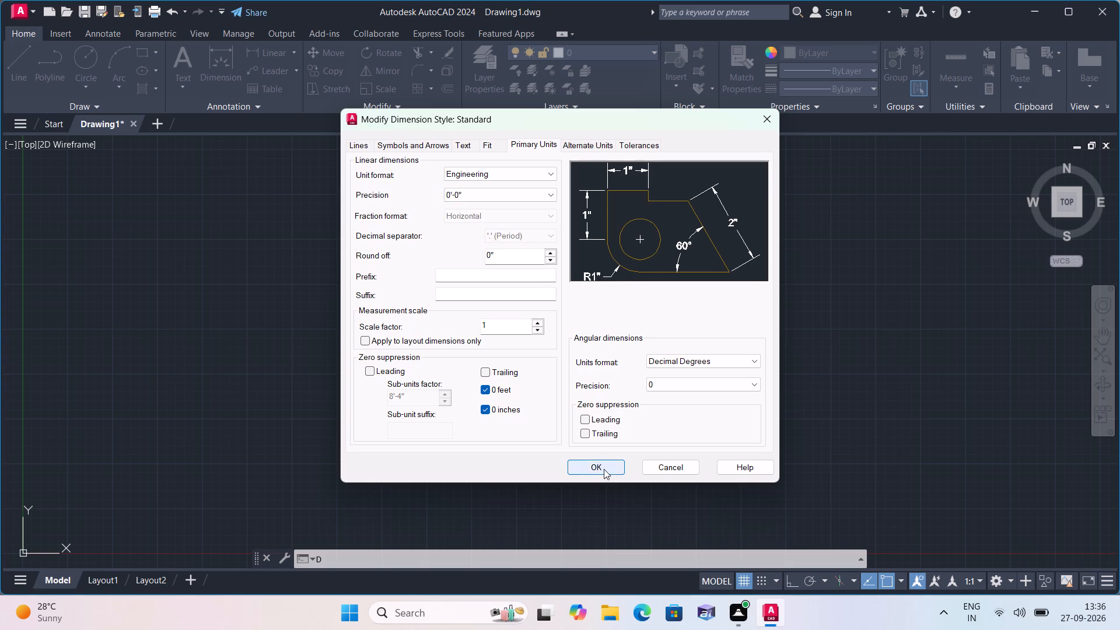
pyautogui.click(604, 469)
pyautogui.click(726, 228)
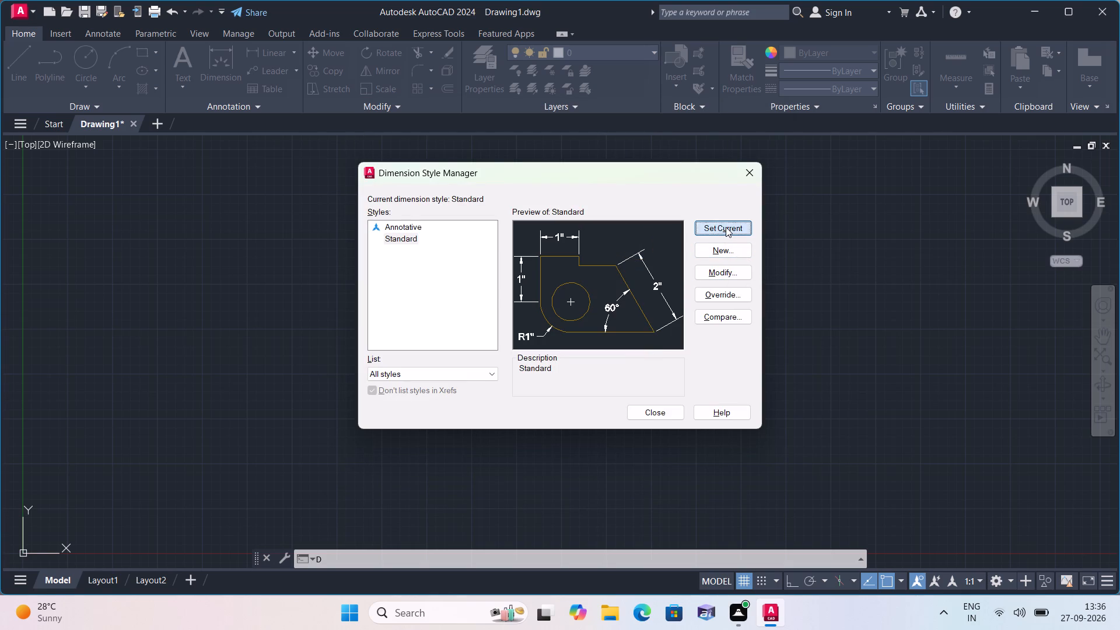
pyautogui.click(751, 175)
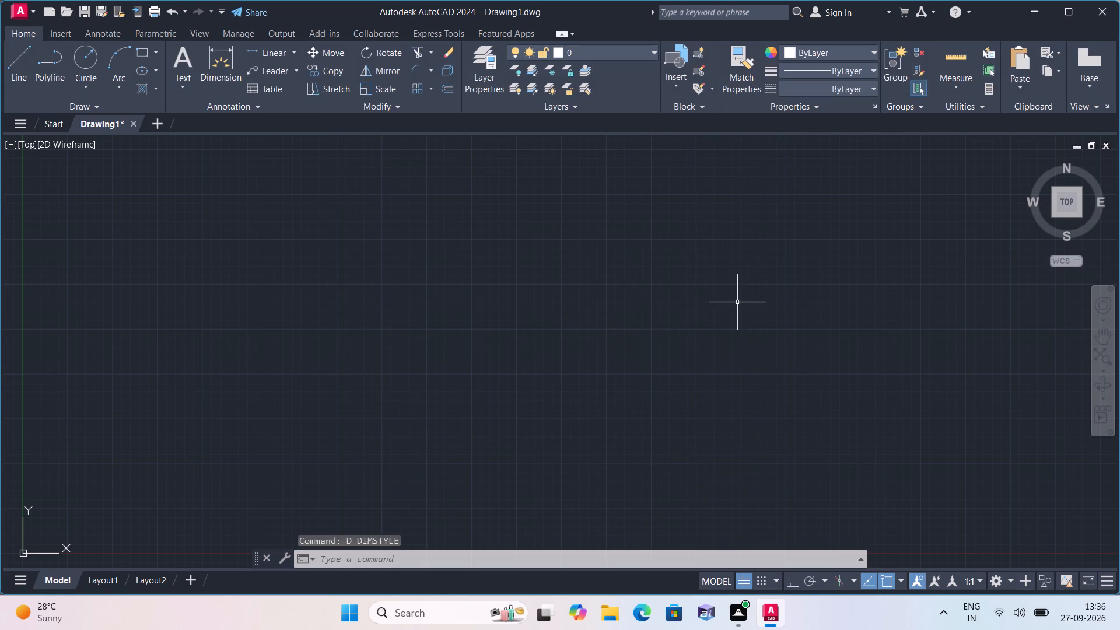
# Draw one vertical and one horizontal construction line (XLINE) that cross in the drawing area.
pyautogui.write('xl')
pyautogui.press('space')
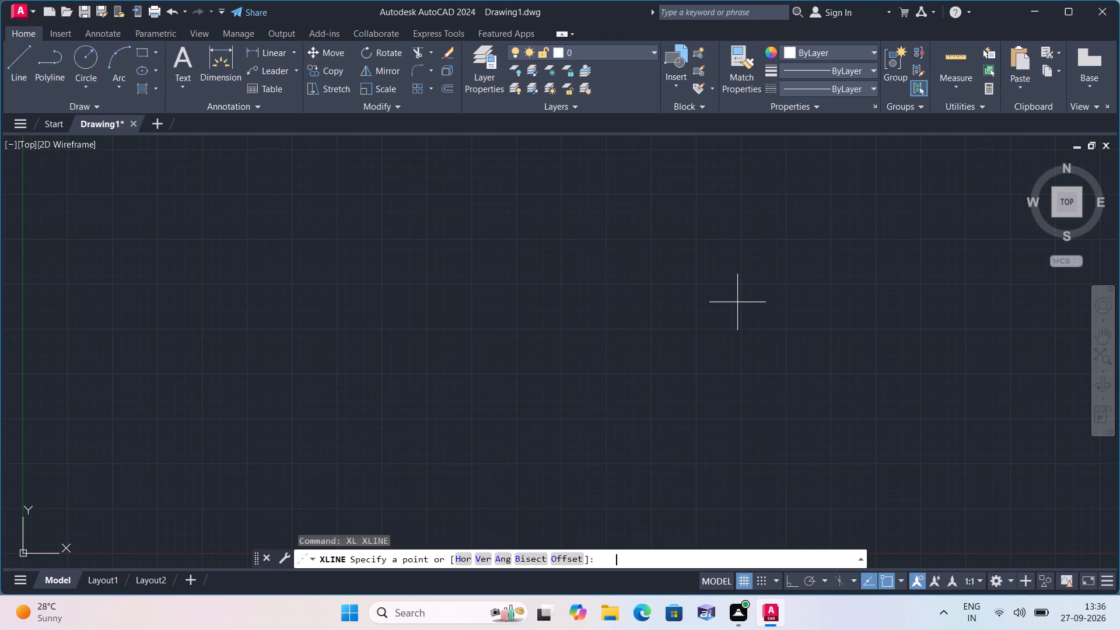
pyautogui.write('v')
pyautogui.press('space')
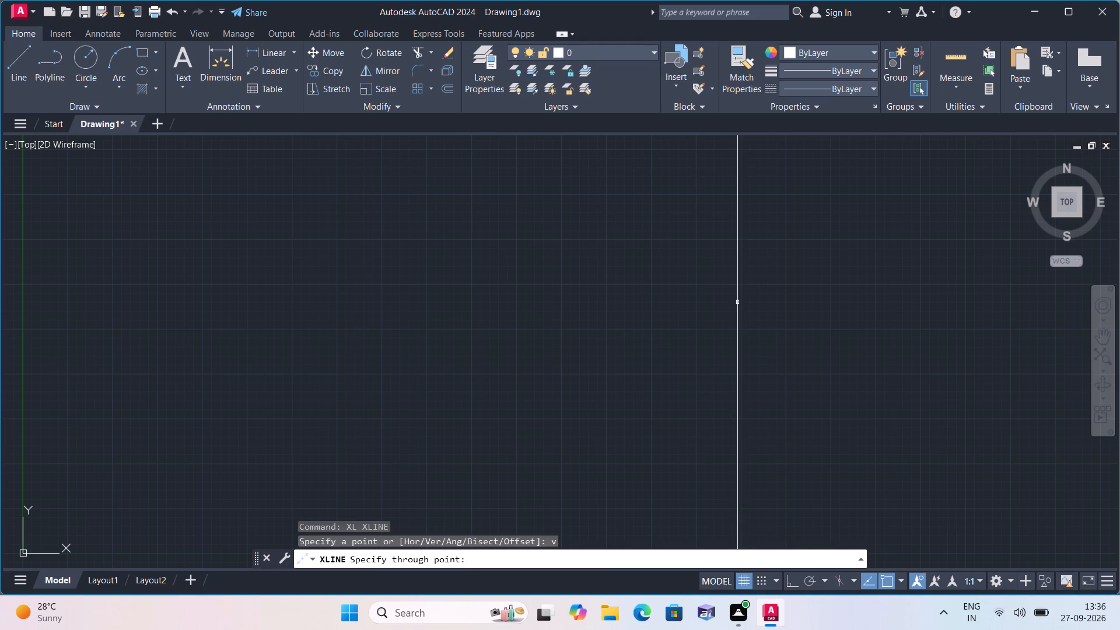
pyautogui.click(568, 349)
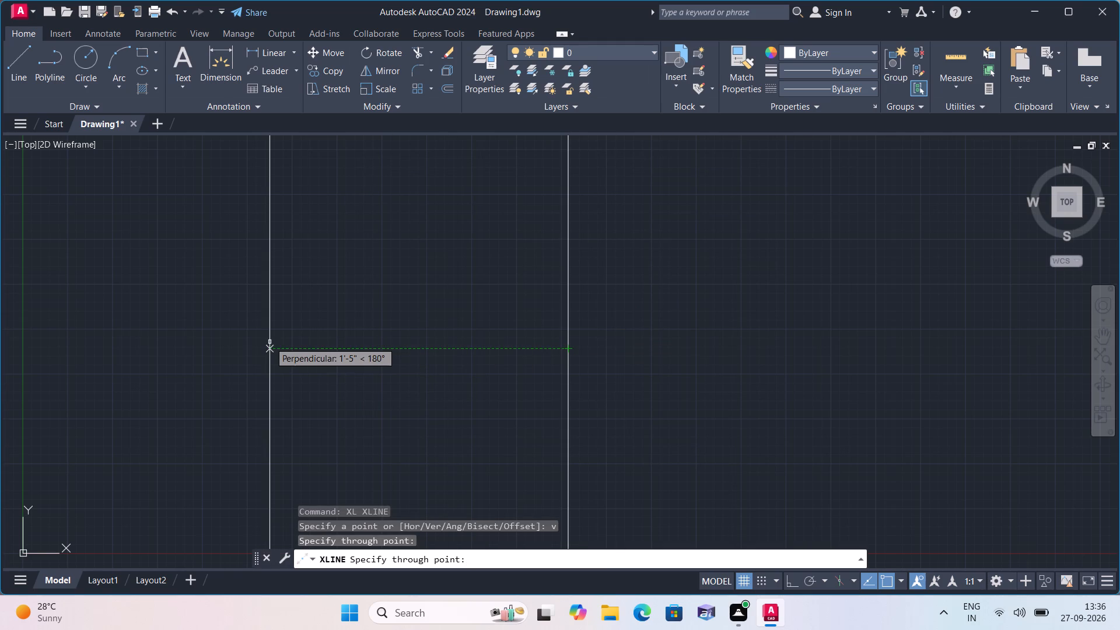
pyautogui.press('space')
pyautogui.press('space')
pyautogui.write('h')
pyautogui.press('space')
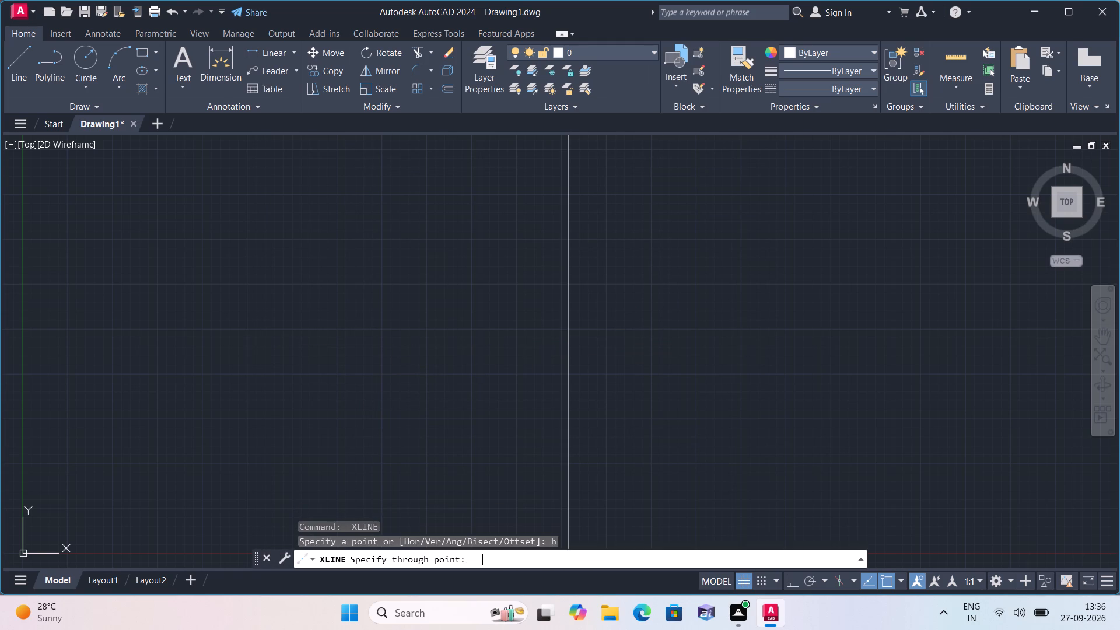
pyautogui.click(83, 411)
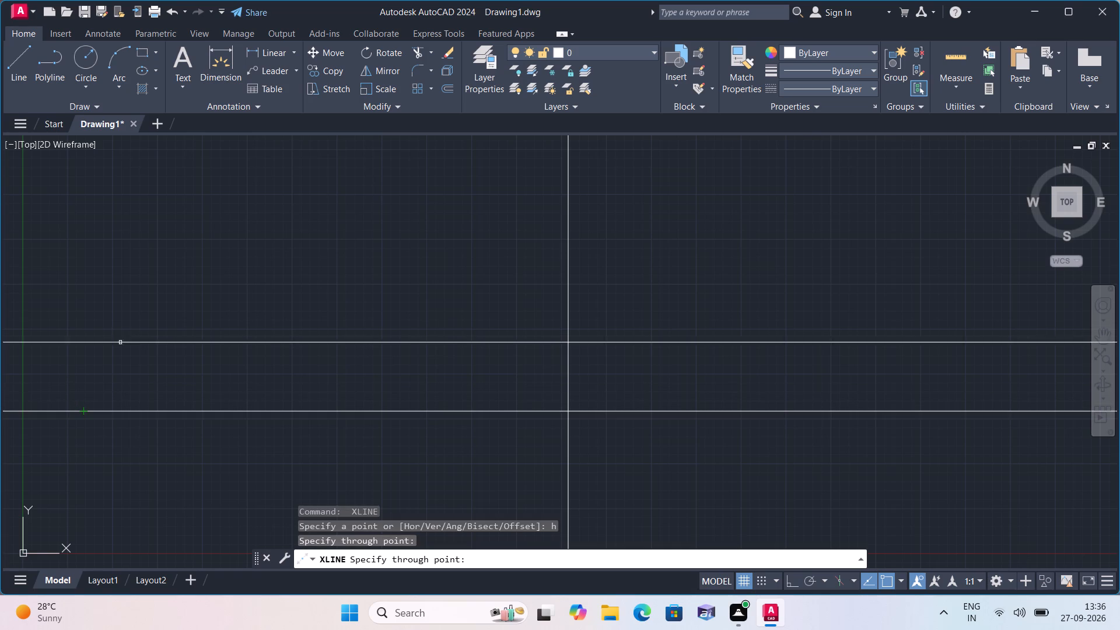
pyautogui.press('space')
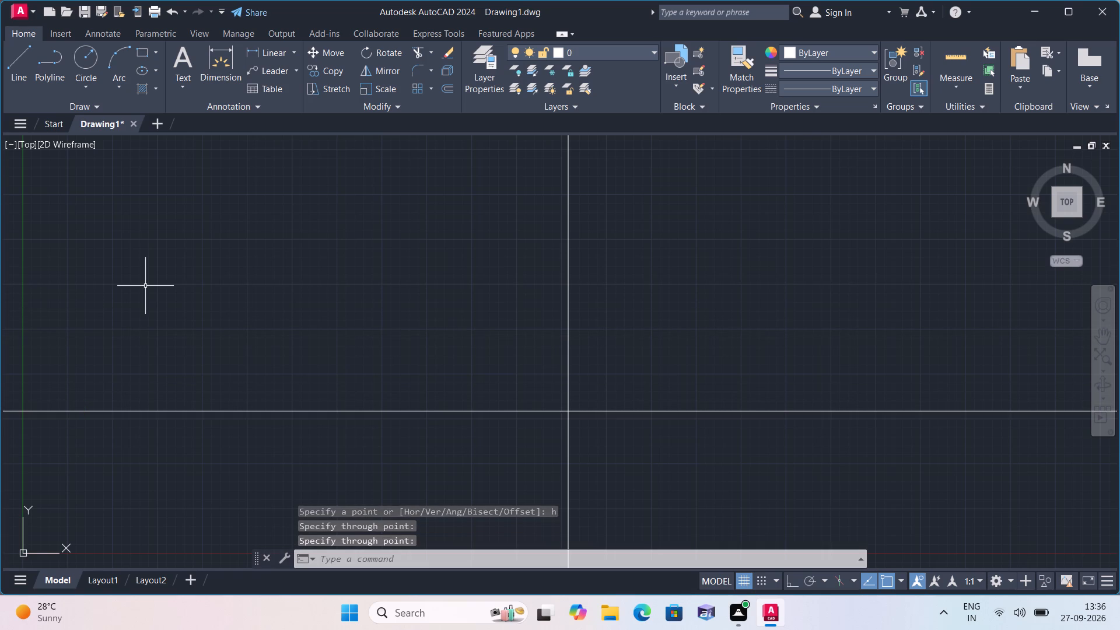
# Trim the vertical line above the crossing and the horizontal line left of it to form a top-left corner.
pyautogui.write('trim')
pyautogui.press('space')
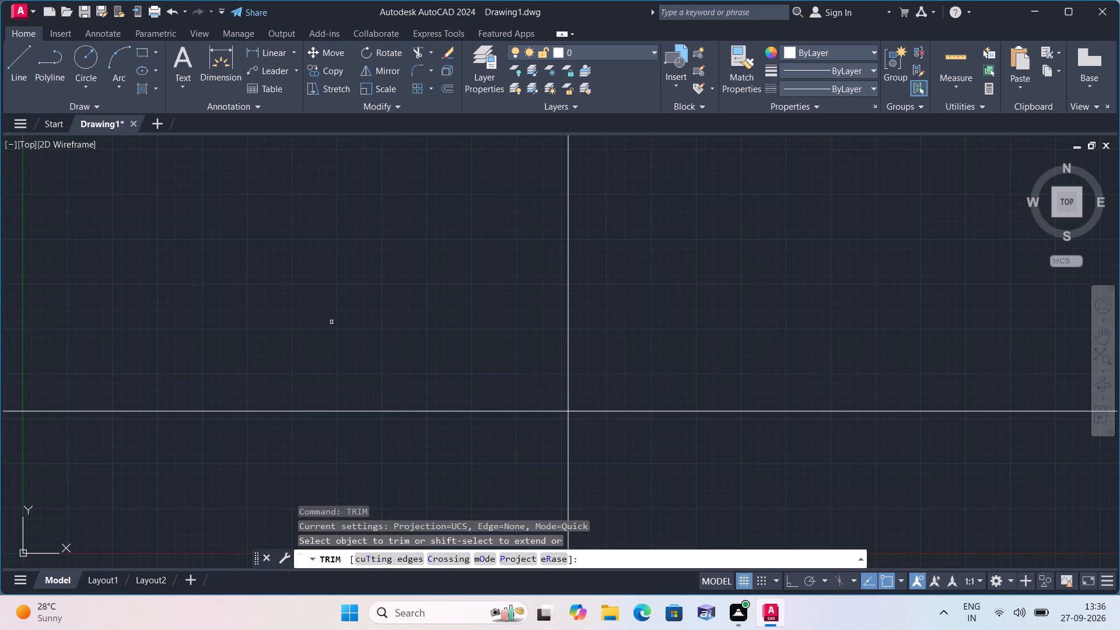
pyautogui.click(673, 262)
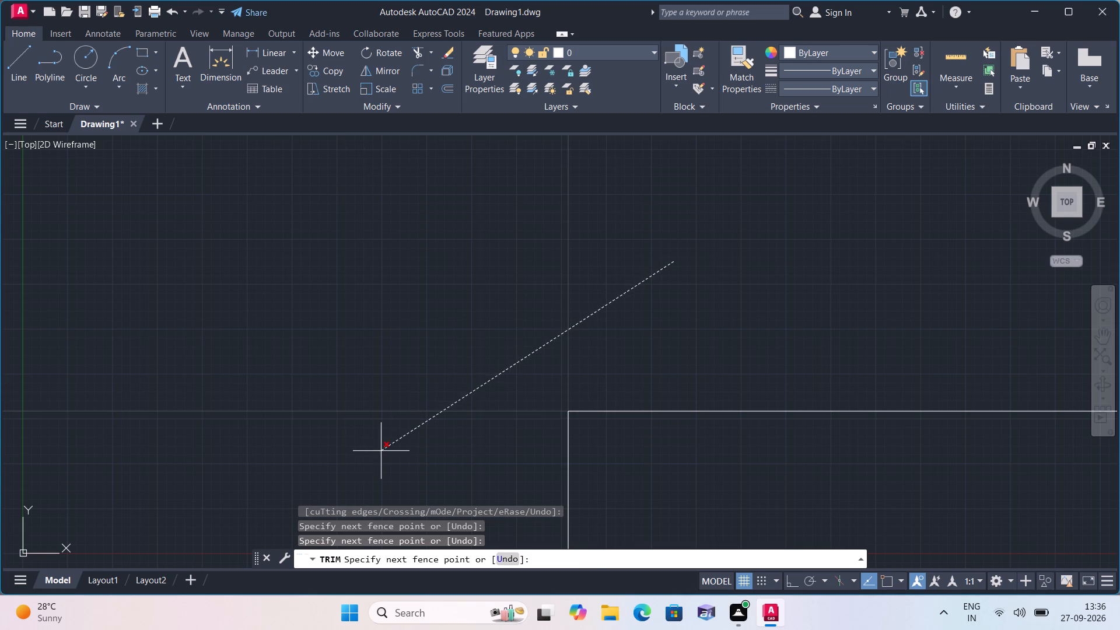
pyautogui.click(381, 451)
pyautogui.press('space')
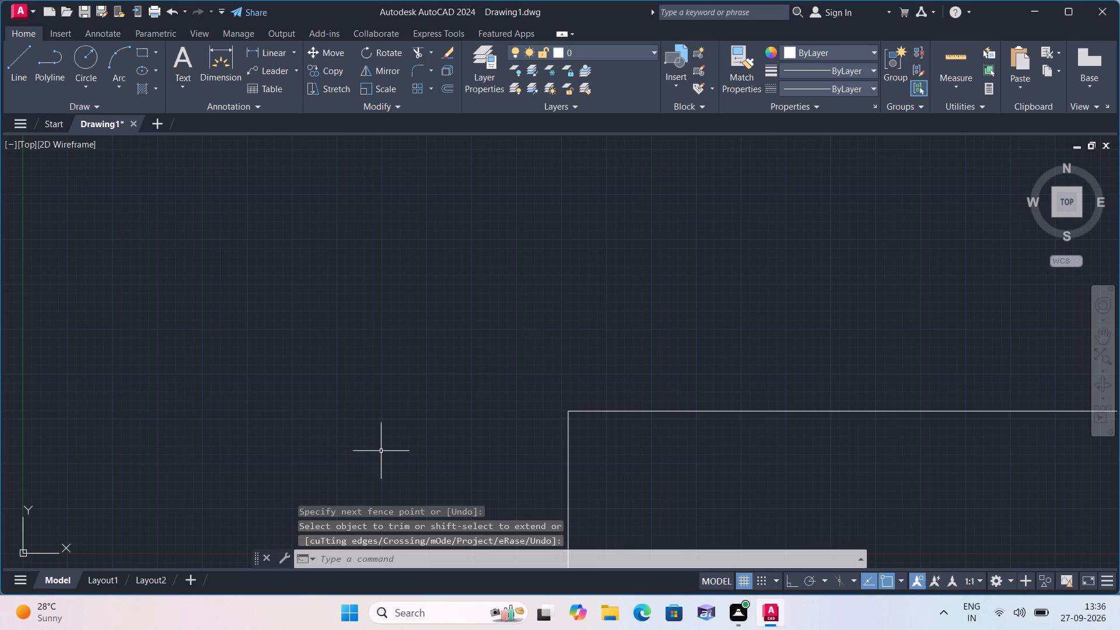
# Offset the top horizontal line and the left vertical line 9" toward the inside of the corner.
pyautogui.write('offset')
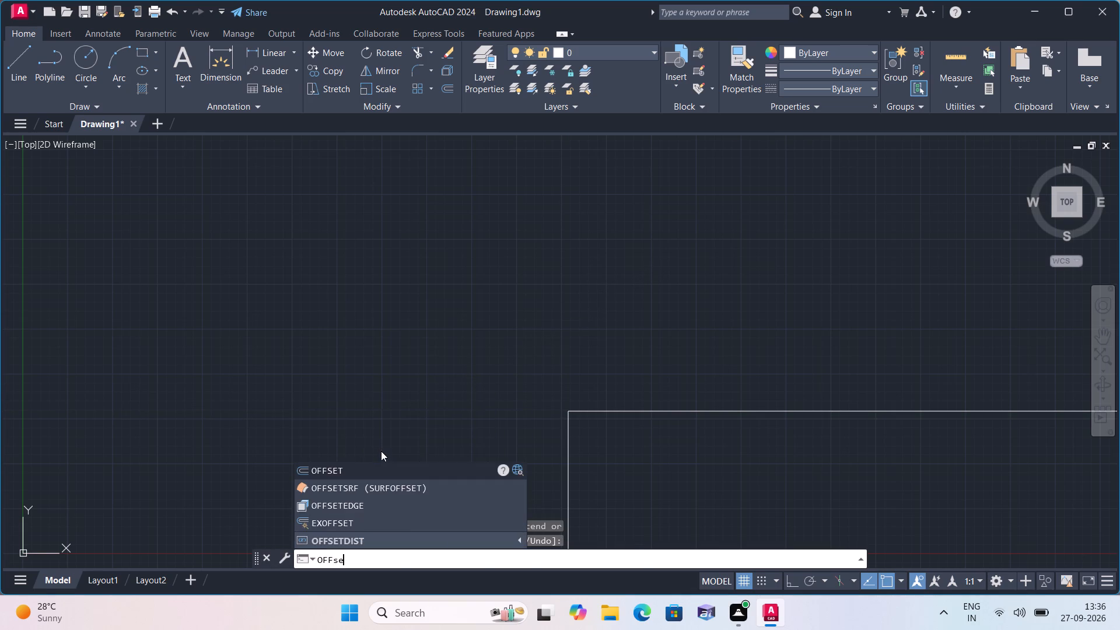
pyautogui.press('space')
pyautogui.write('9"')
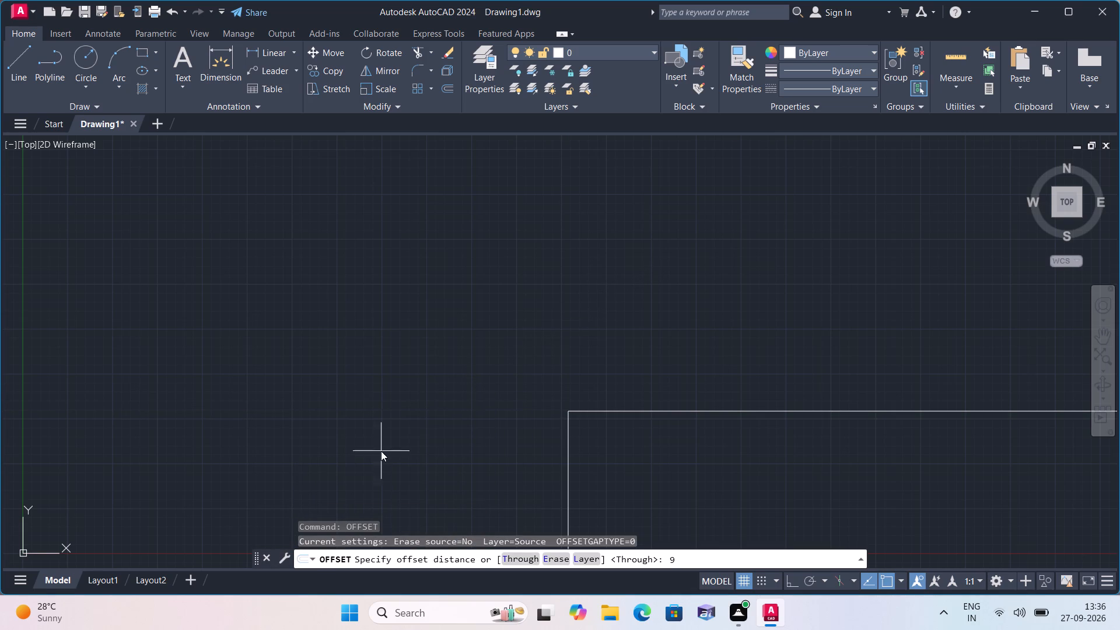
pyautogui.press('space')
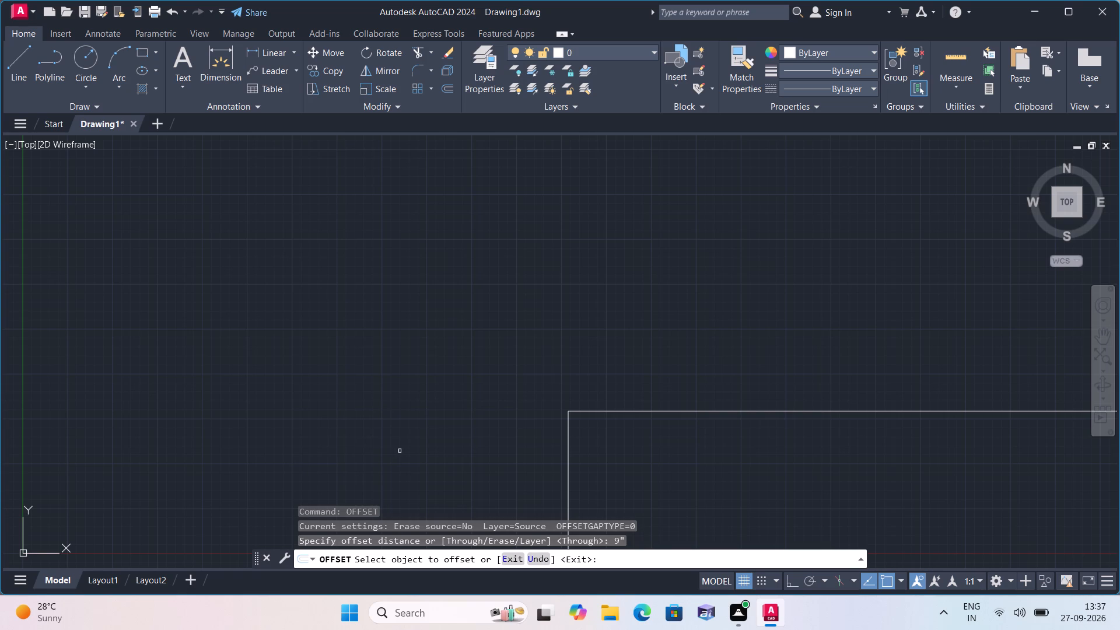
pyautogui.moveTo(576, 477); pyautogui.dragTo(377, 337, button='middle')
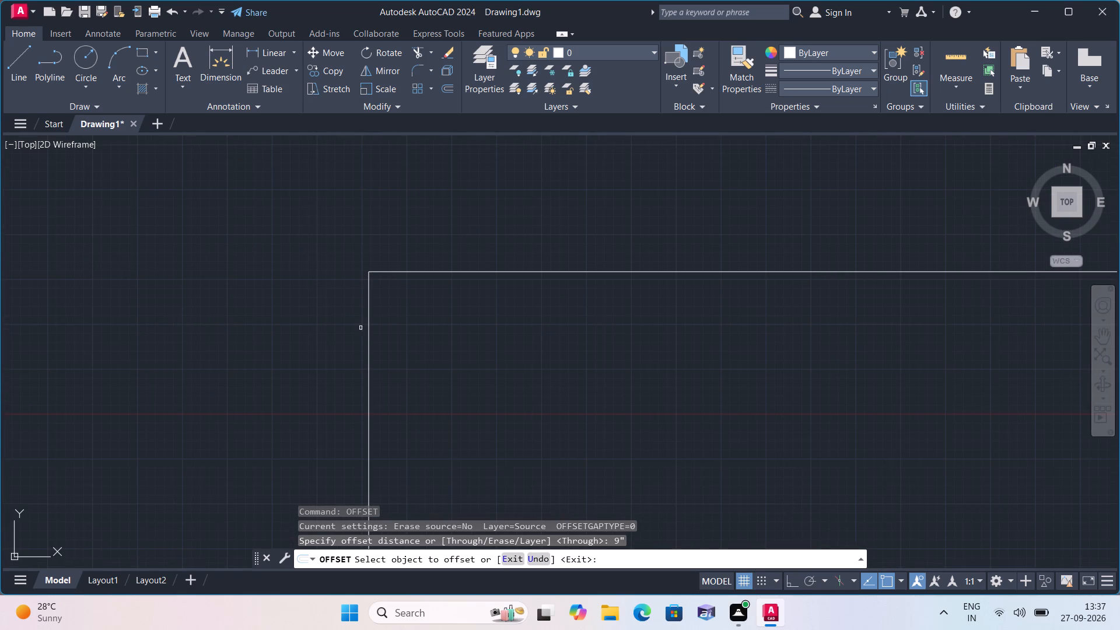
pyautogui.click(408, 272)
pyautogui.click(442, 333)
pyautogui.moveTo(437, 335); pyautogui.dragTo(358, 247, button='middle')
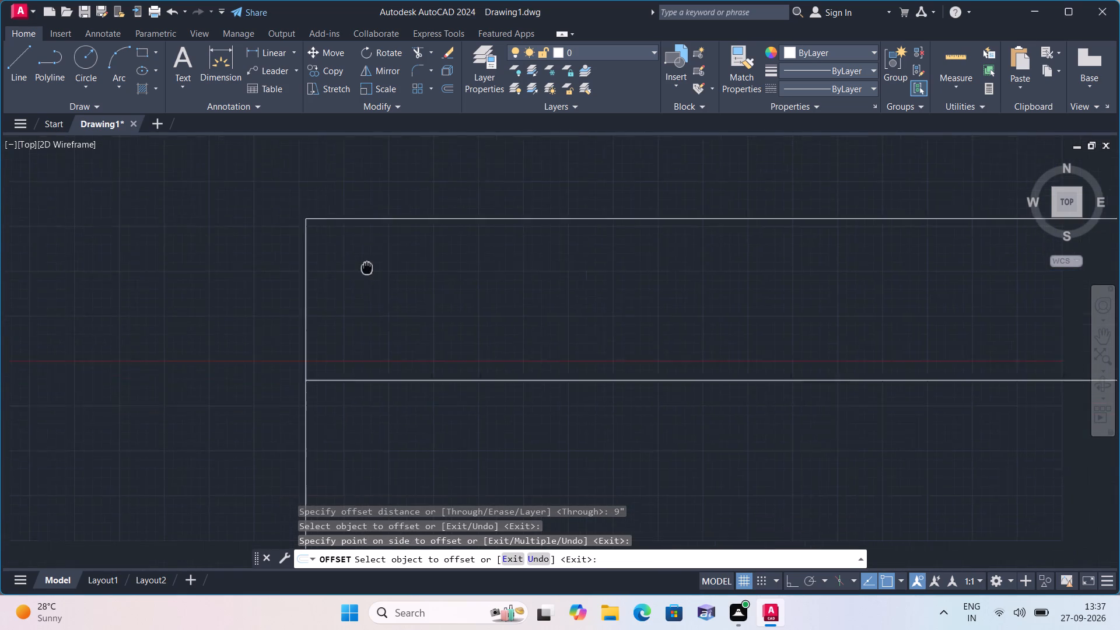
pyautogui.scroll(-1, 353, 240)
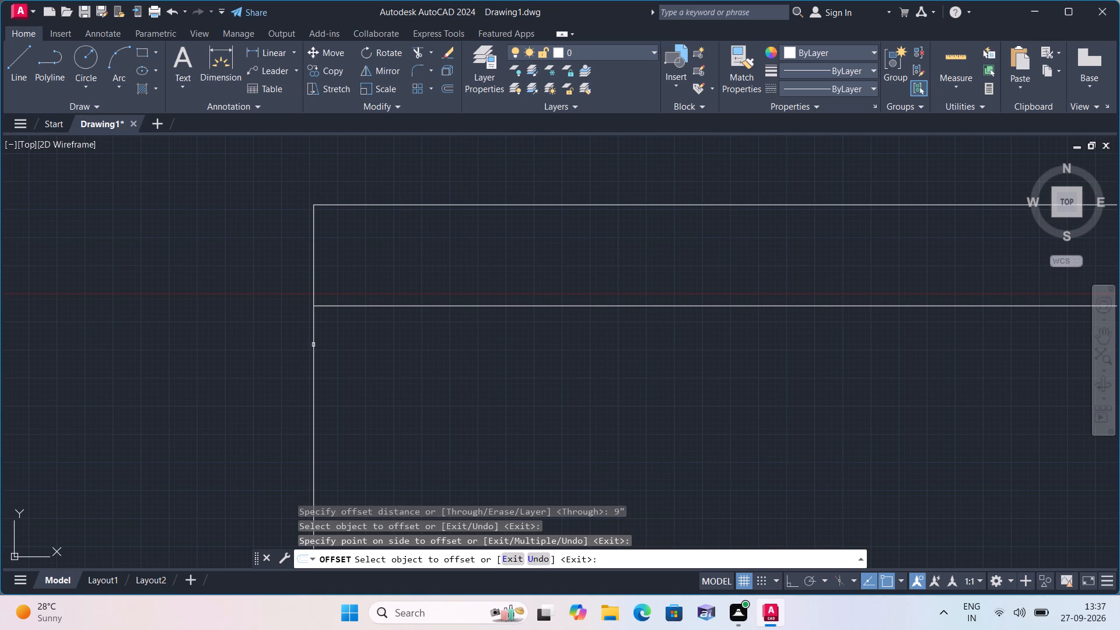
pyautogui.click(313, 345)
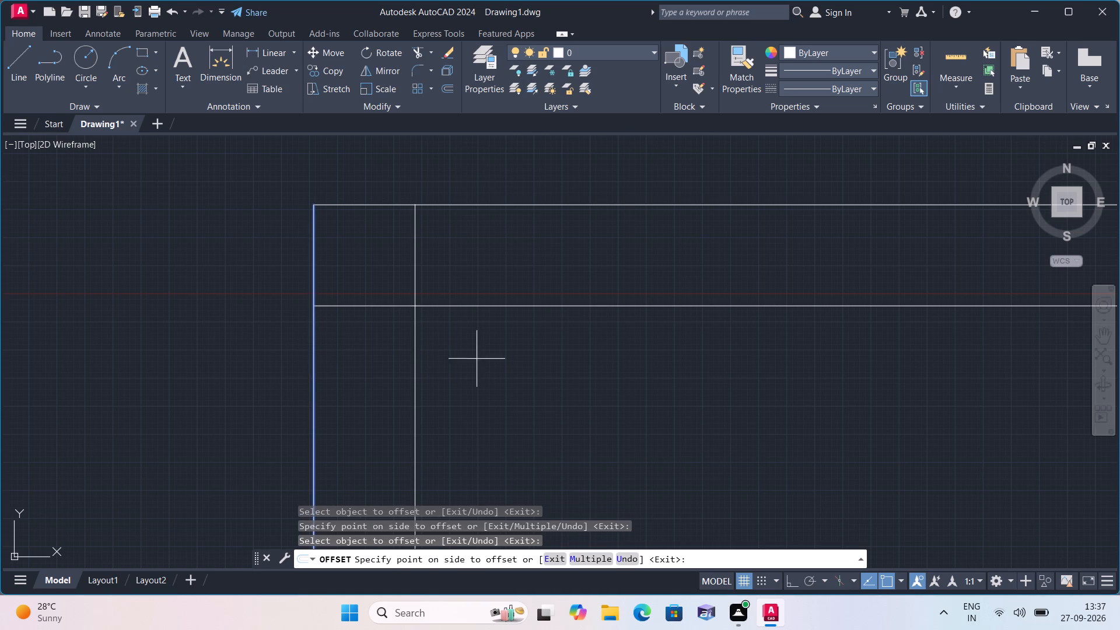
pyautogui.click(522, 365)
pyautogui.press('space')
# Trim the overhanging ends of the two inner offset lines so they meet in a clean inner wall corner.
pyautogui.write('trim')
pyautogui.press('space')
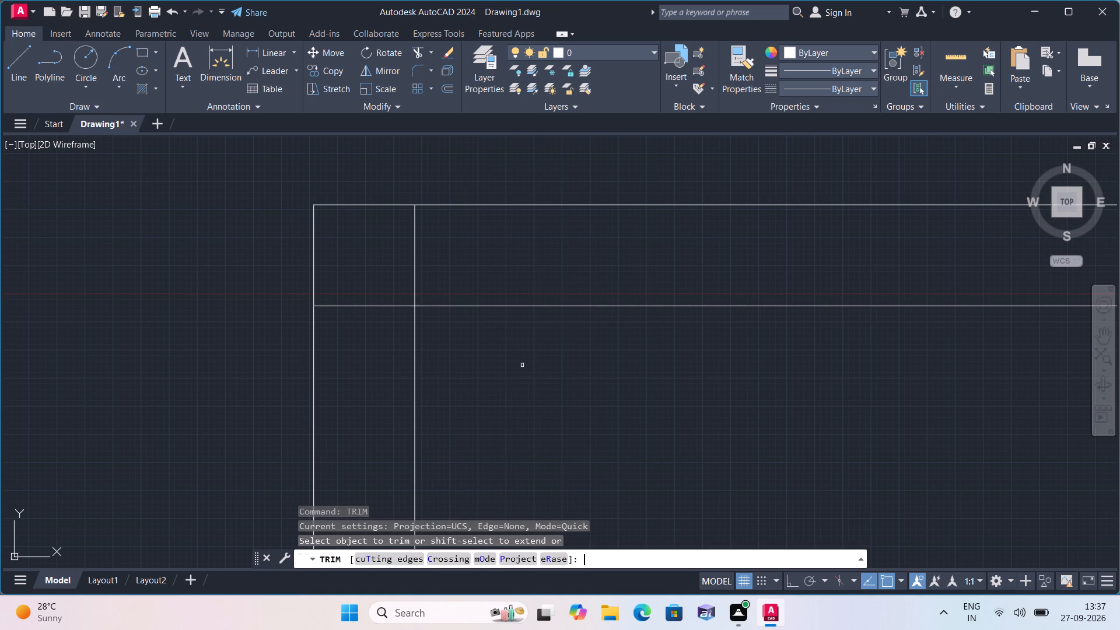
pyautogui.click(506, 281)
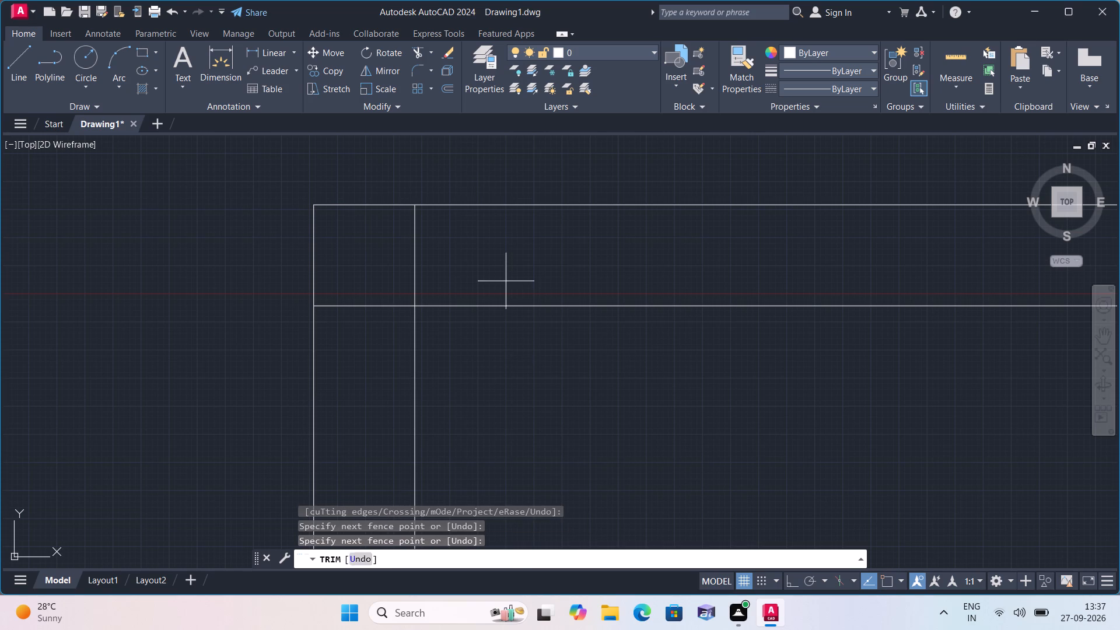
pyautogui.click(379, 311)
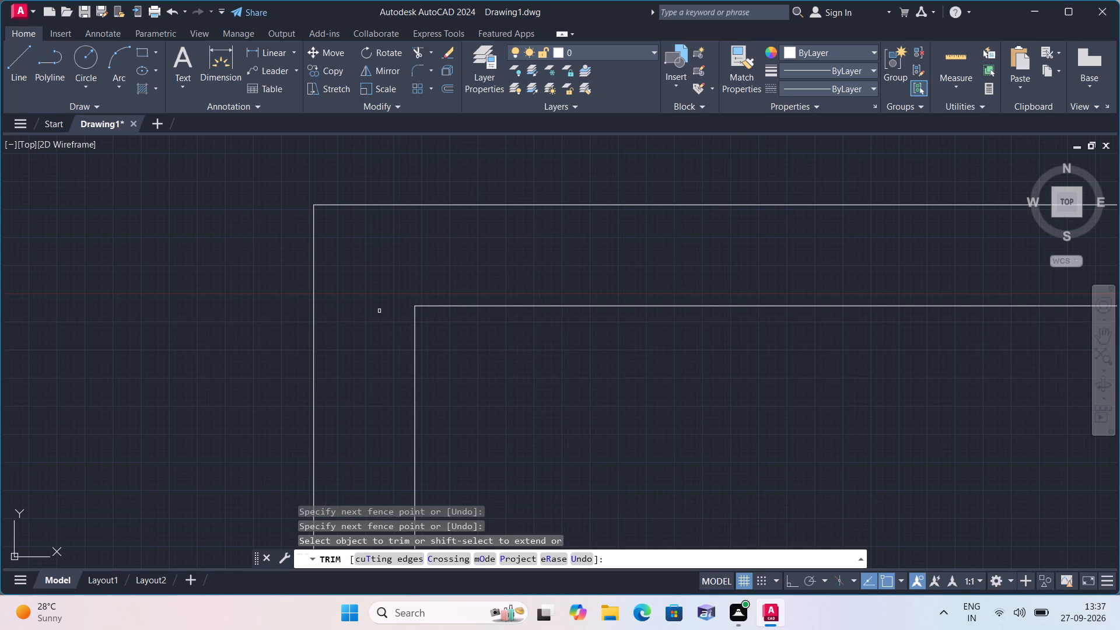
pyautogui.press('space')
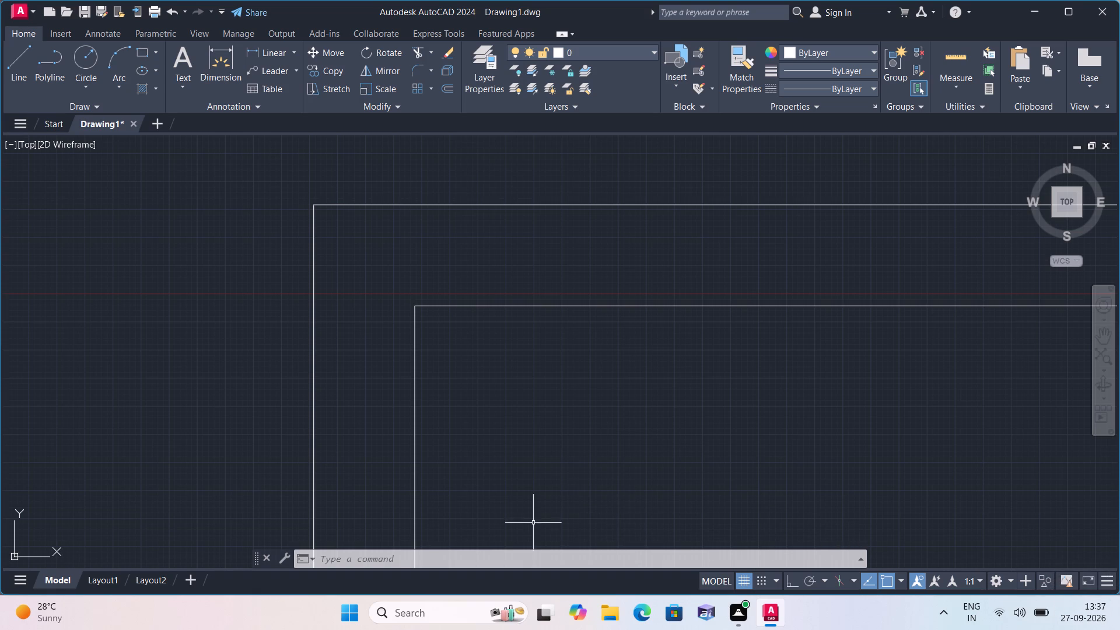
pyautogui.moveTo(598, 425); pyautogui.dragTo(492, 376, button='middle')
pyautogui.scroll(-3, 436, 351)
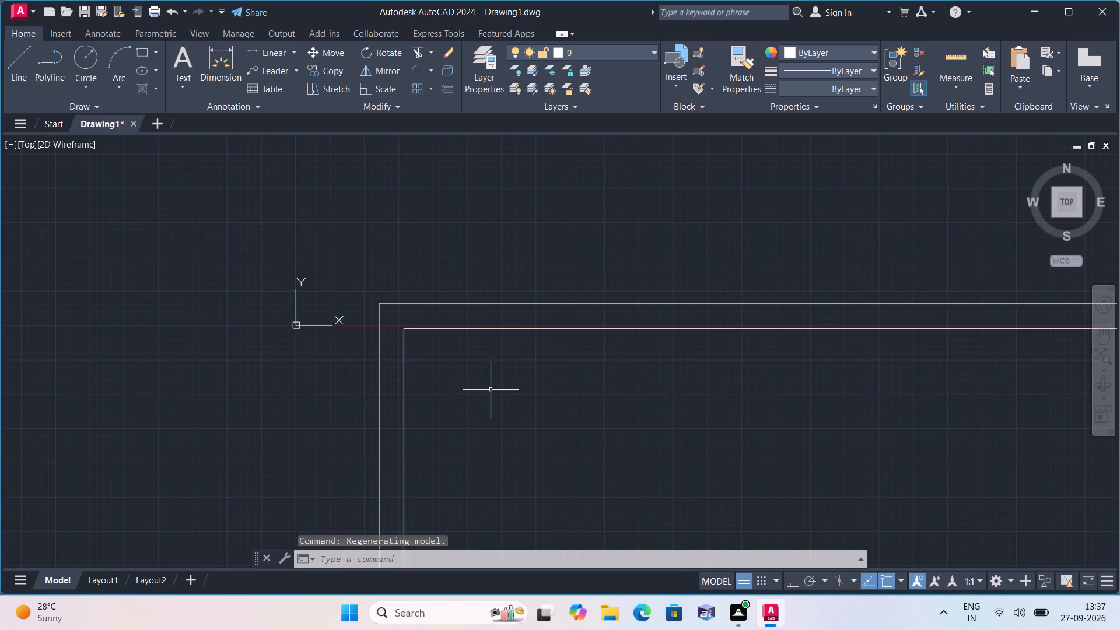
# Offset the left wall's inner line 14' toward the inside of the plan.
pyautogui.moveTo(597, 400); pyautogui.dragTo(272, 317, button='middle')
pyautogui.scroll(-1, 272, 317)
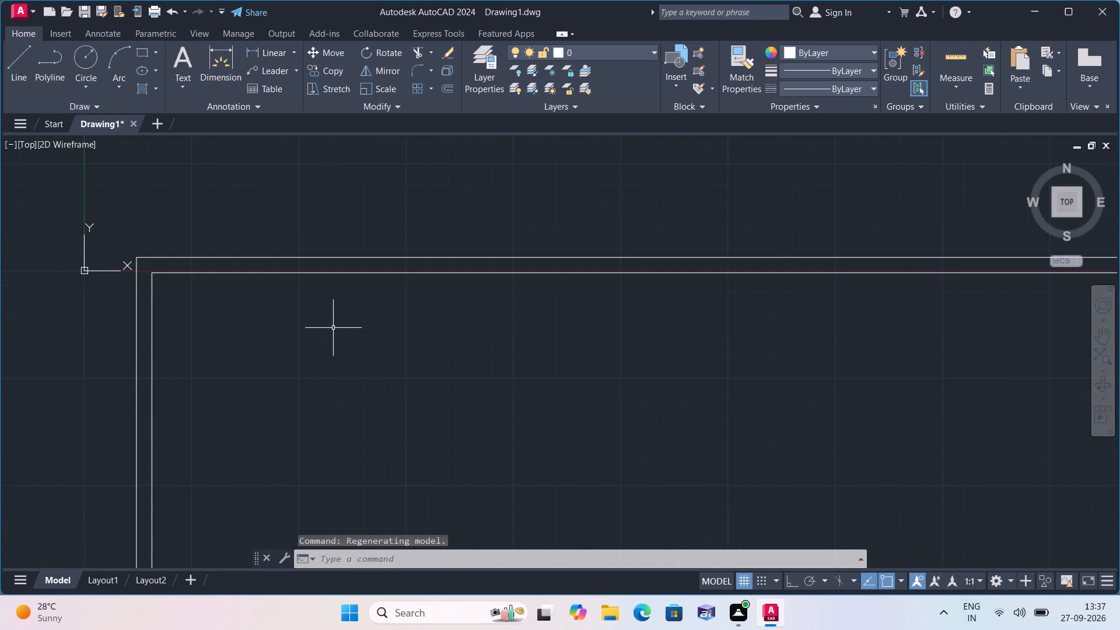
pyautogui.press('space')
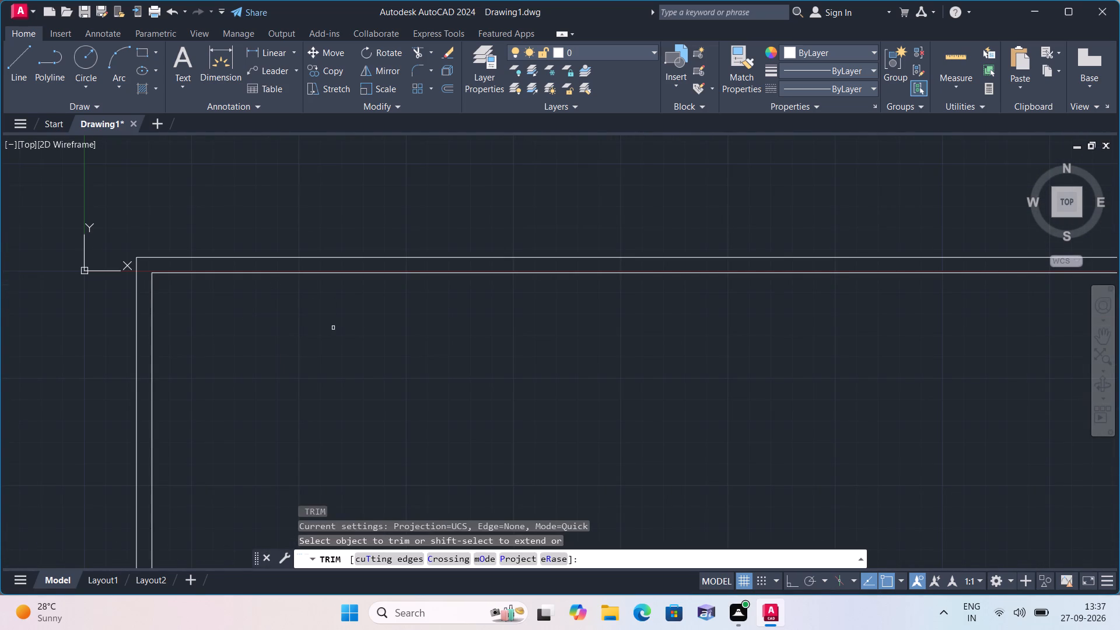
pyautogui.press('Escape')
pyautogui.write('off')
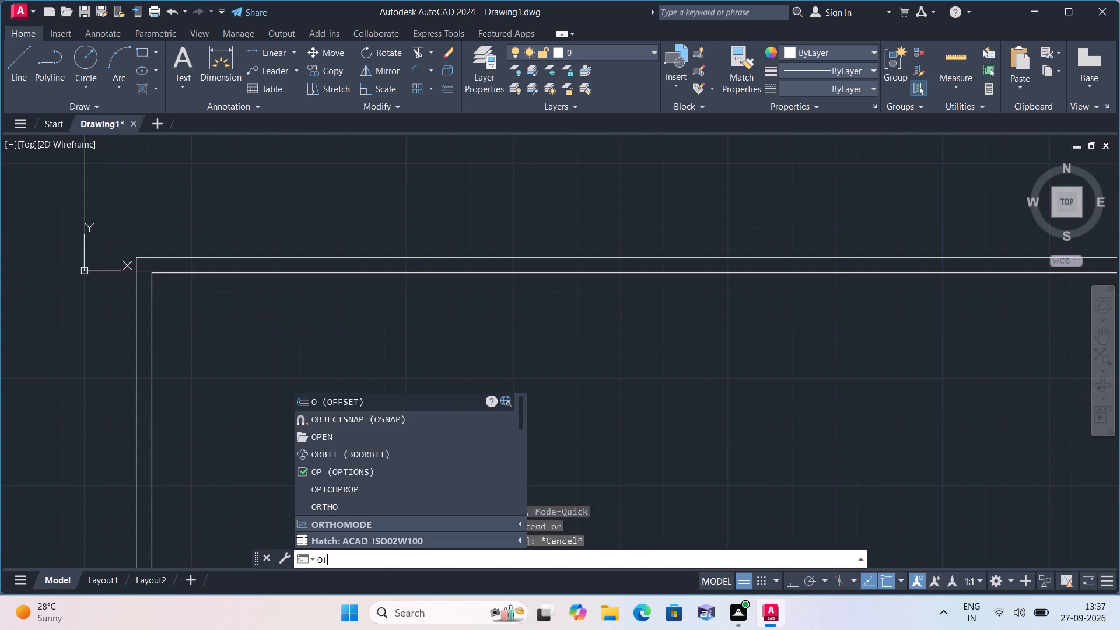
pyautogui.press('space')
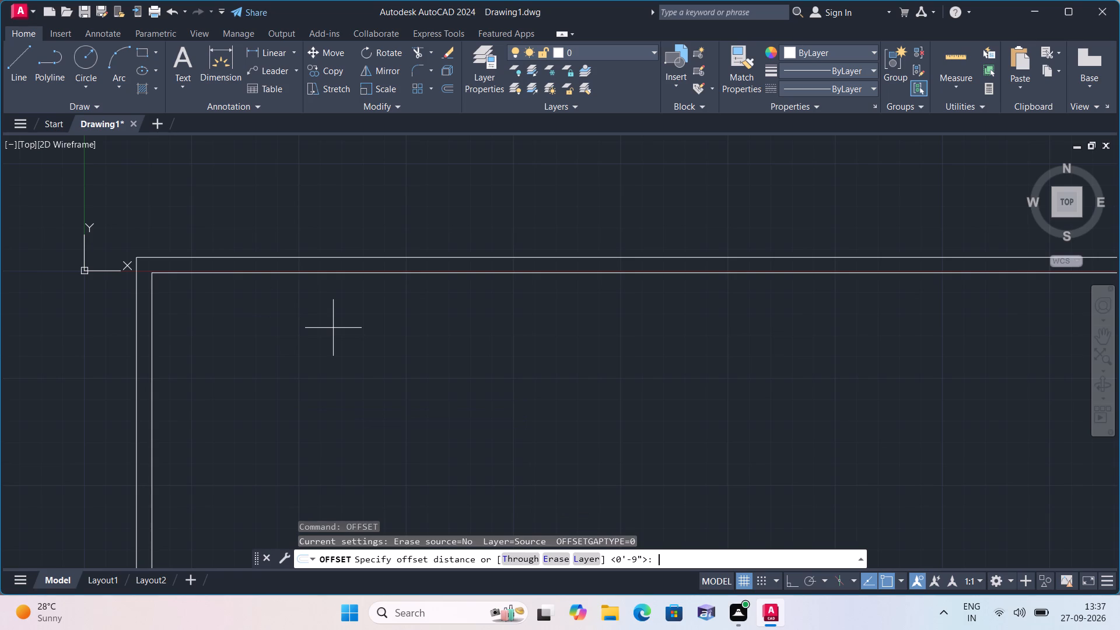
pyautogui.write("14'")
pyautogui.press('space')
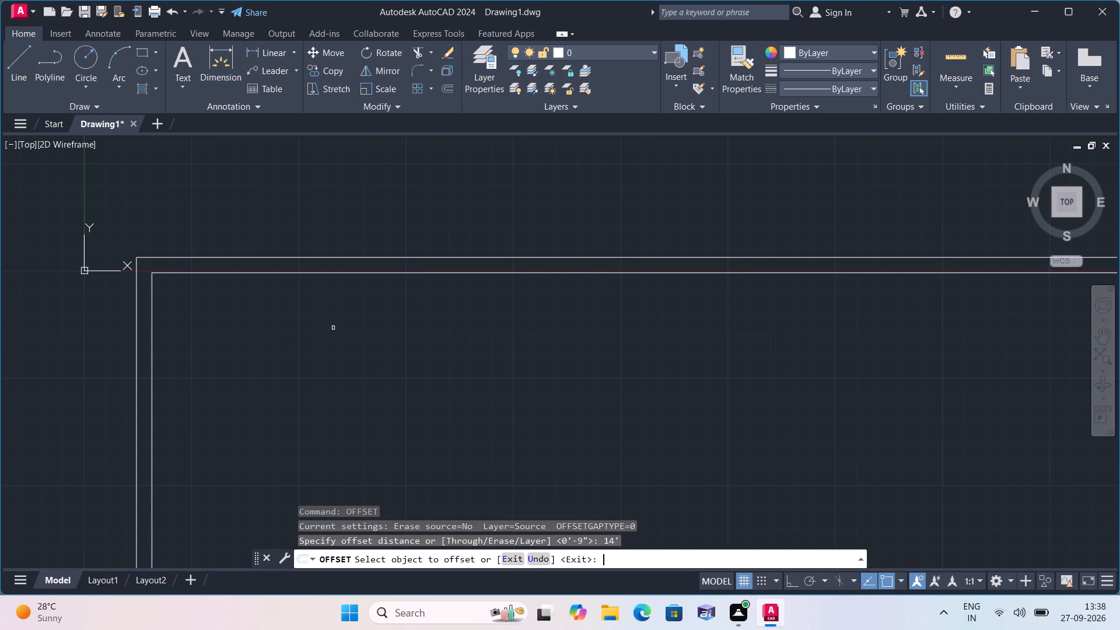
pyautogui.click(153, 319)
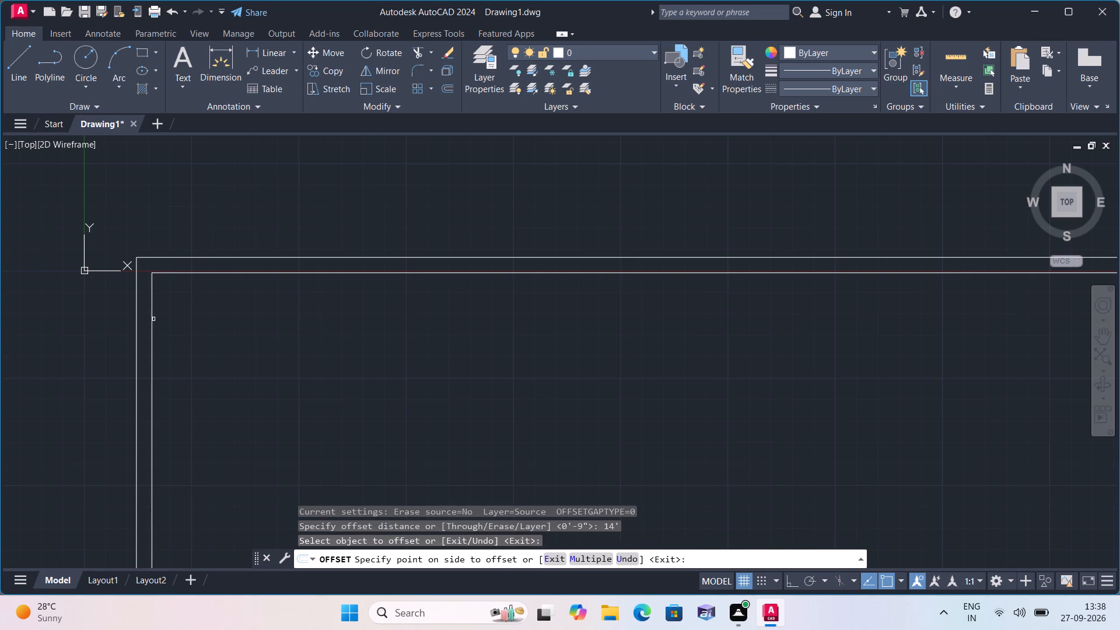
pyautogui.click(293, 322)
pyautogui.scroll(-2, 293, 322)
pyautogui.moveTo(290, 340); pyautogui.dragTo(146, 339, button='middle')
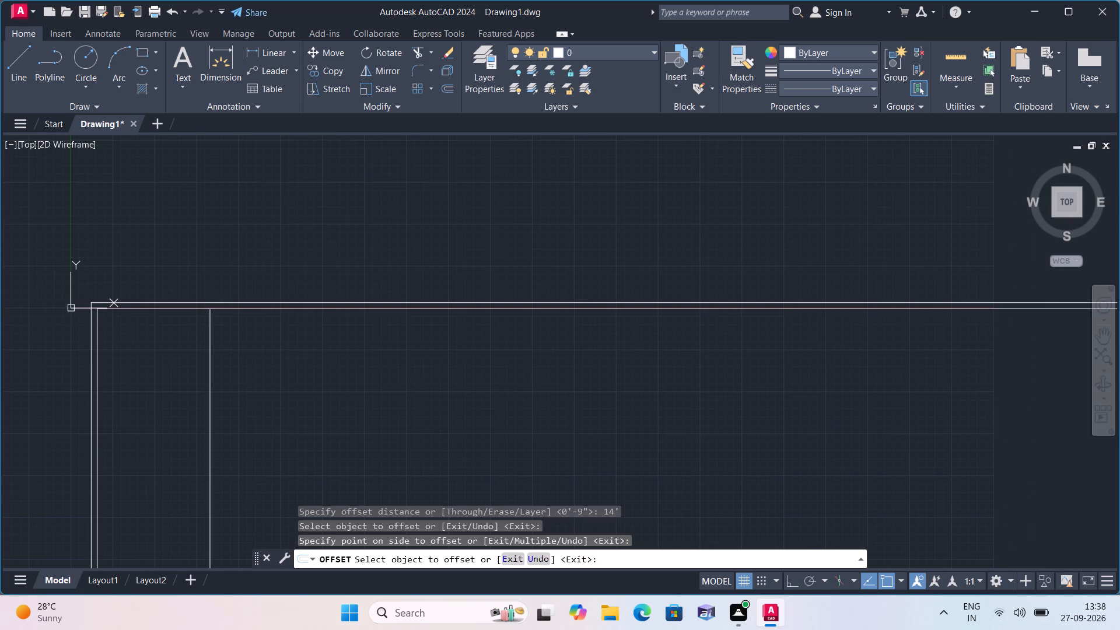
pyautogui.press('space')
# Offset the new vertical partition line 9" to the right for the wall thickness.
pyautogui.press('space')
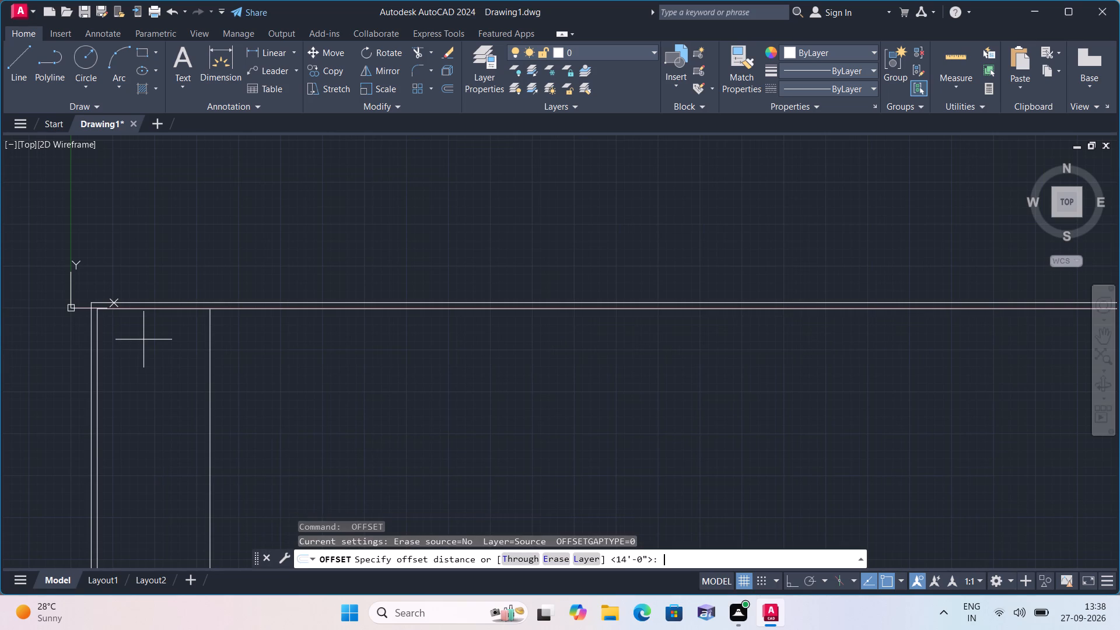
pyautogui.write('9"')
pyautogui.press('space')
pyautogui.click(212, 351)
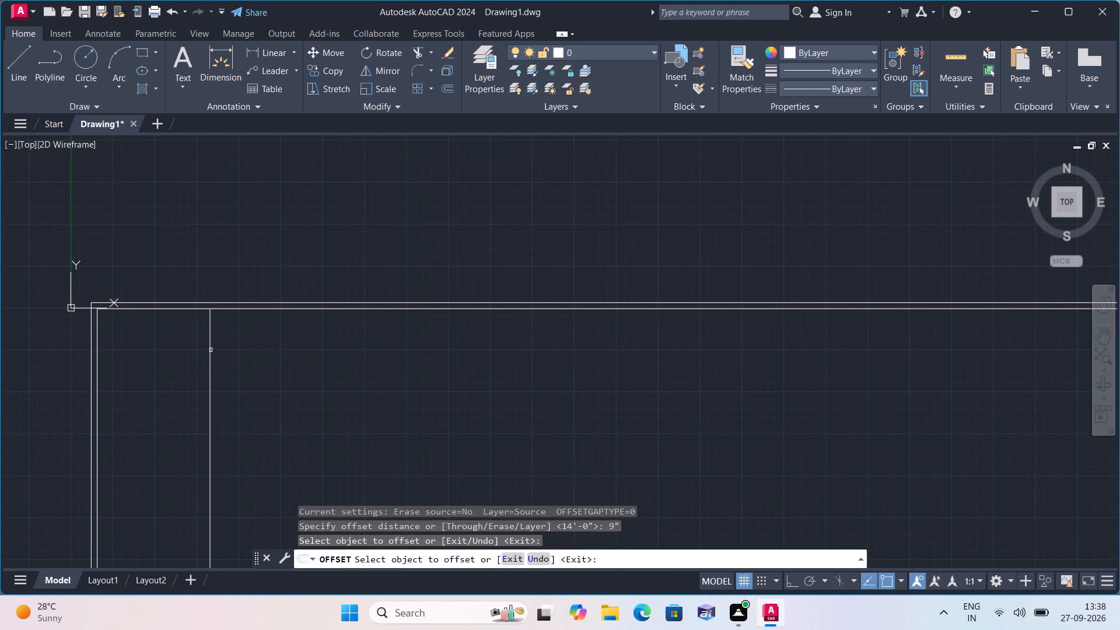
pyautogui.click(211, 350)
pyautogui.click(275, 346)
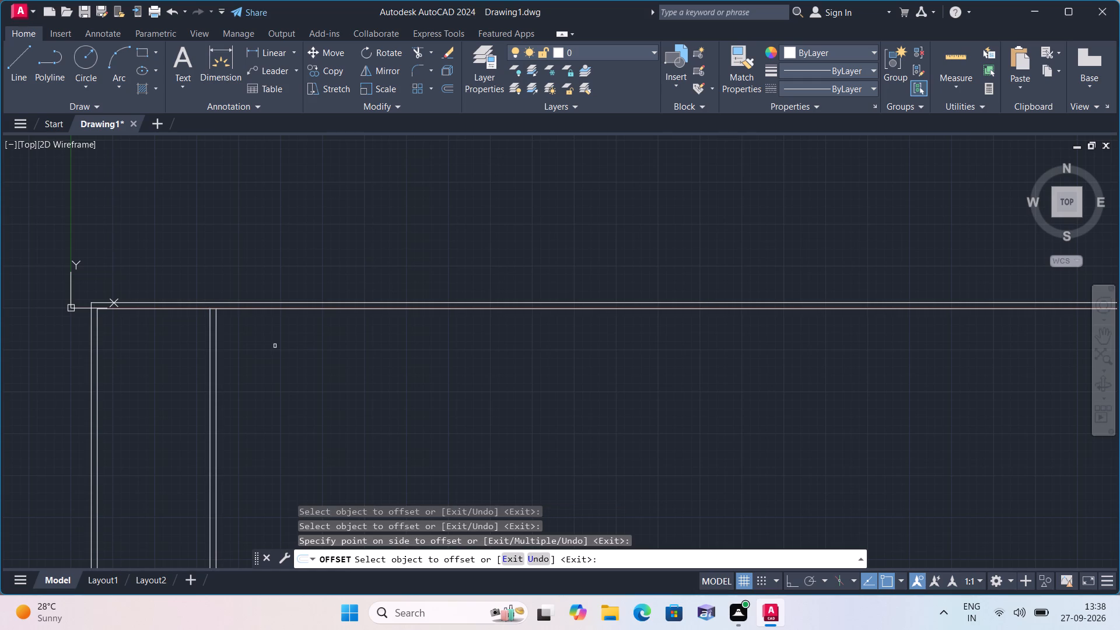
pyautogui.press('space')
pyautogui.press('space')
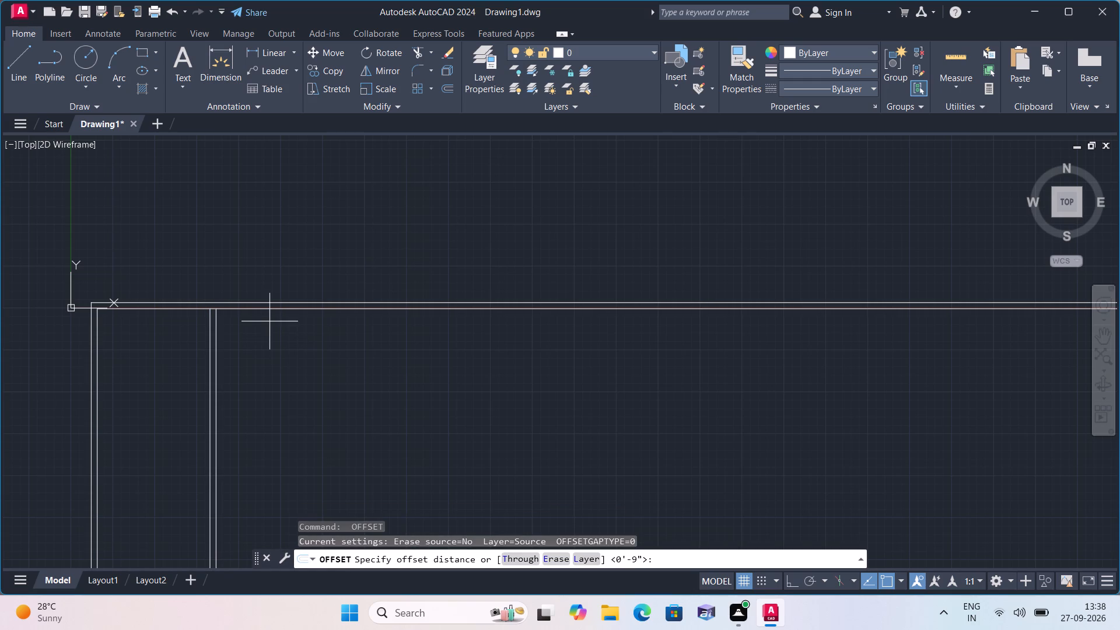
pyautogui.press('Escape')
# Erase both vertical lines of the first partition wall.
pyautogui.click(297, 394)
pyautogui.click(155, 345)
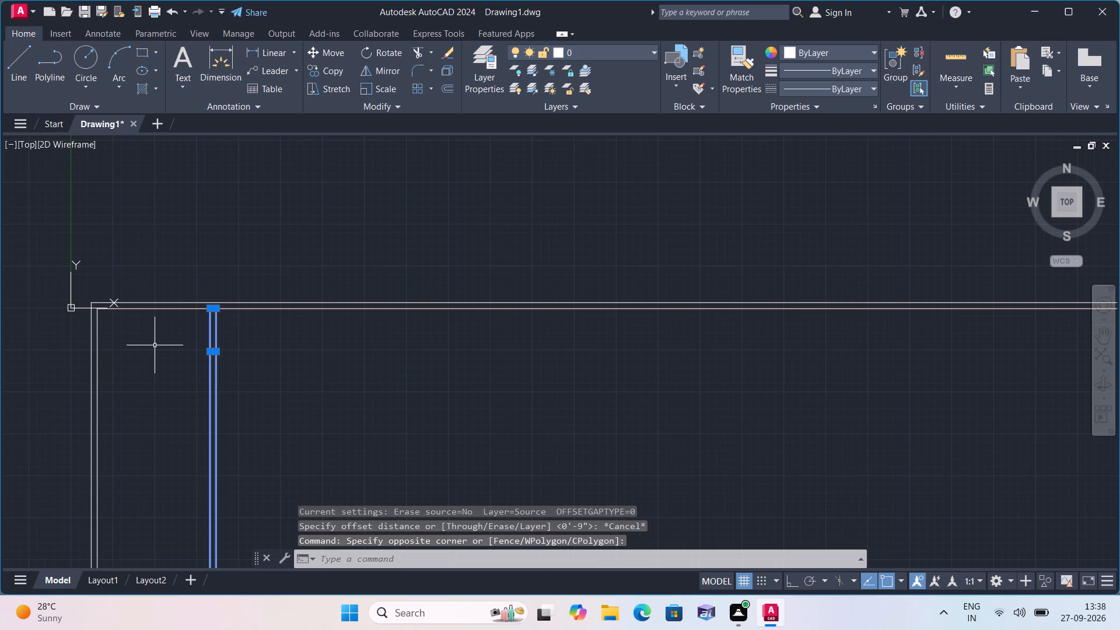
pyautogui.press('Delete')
# Offset the left wall's inner line 14'6" toward the inside of the plan.
pyautogui.write('offse')
pyautogui.press('space')
pyautogui.write("14'")
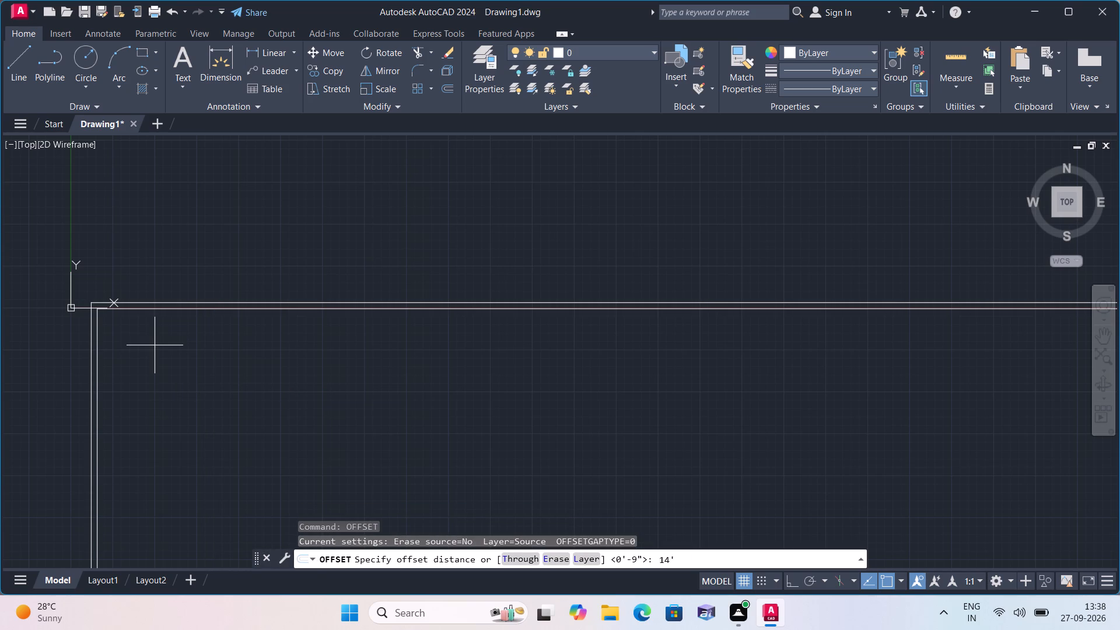
pyautogui.write('6"')
pyautogui.press('space')
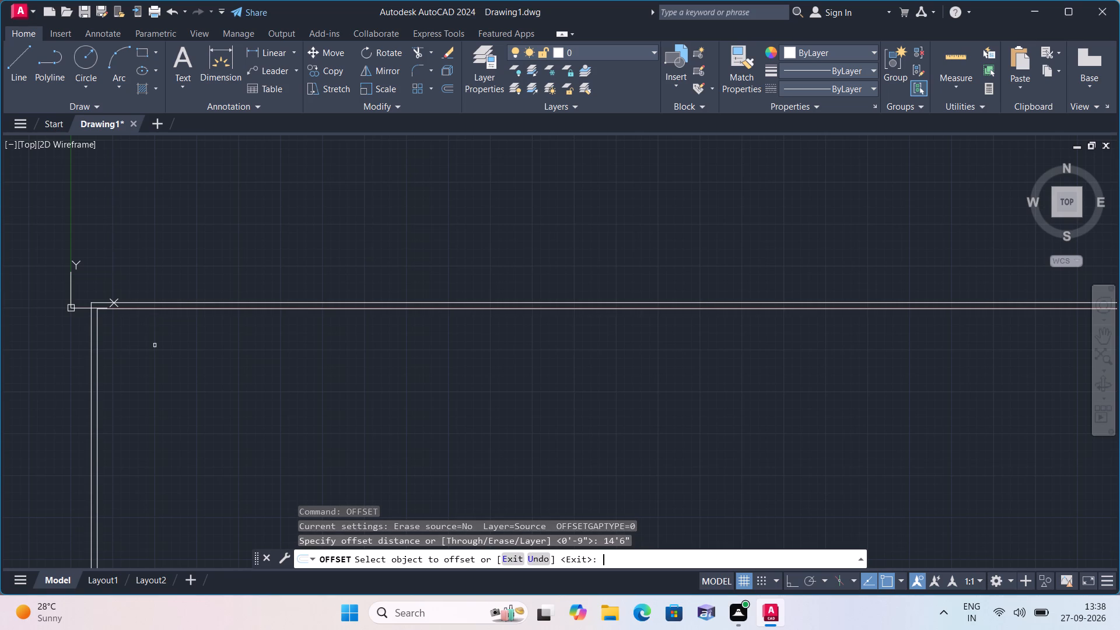
pyautogui.click(96, 323)
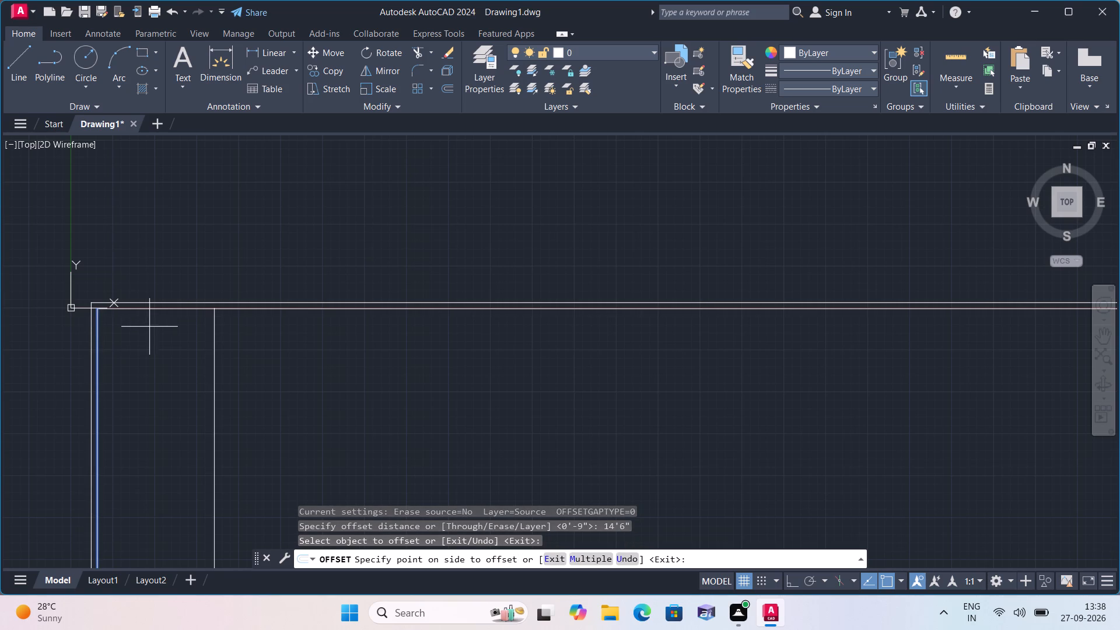
pyautogui.click(152, 327)
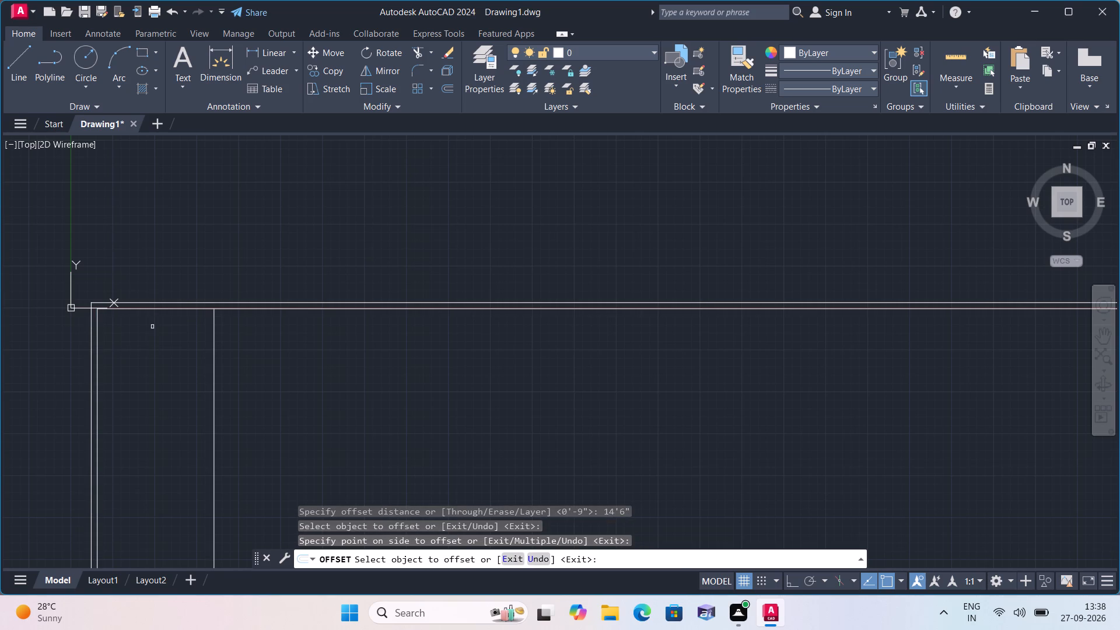
pyautogui.press('space')
# Offset the new vertical partition line 9" to the right to give the wall its thickness.
pyautogui.press('space')
pyautogui.write('9"')
pyautogui.press('space')
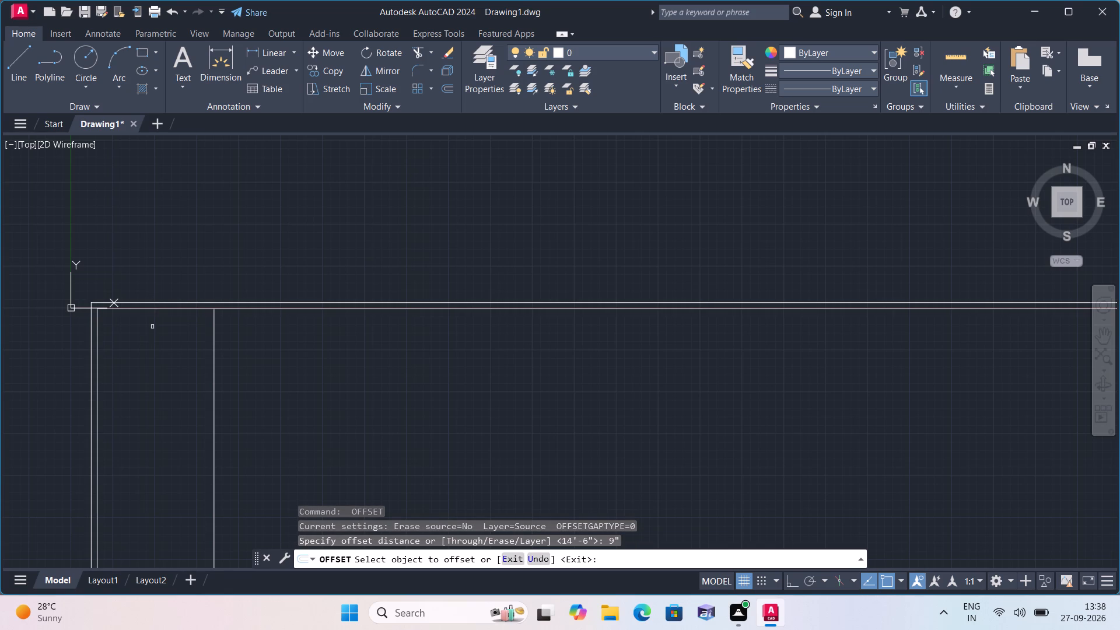
pyautogui.click(213, 323)
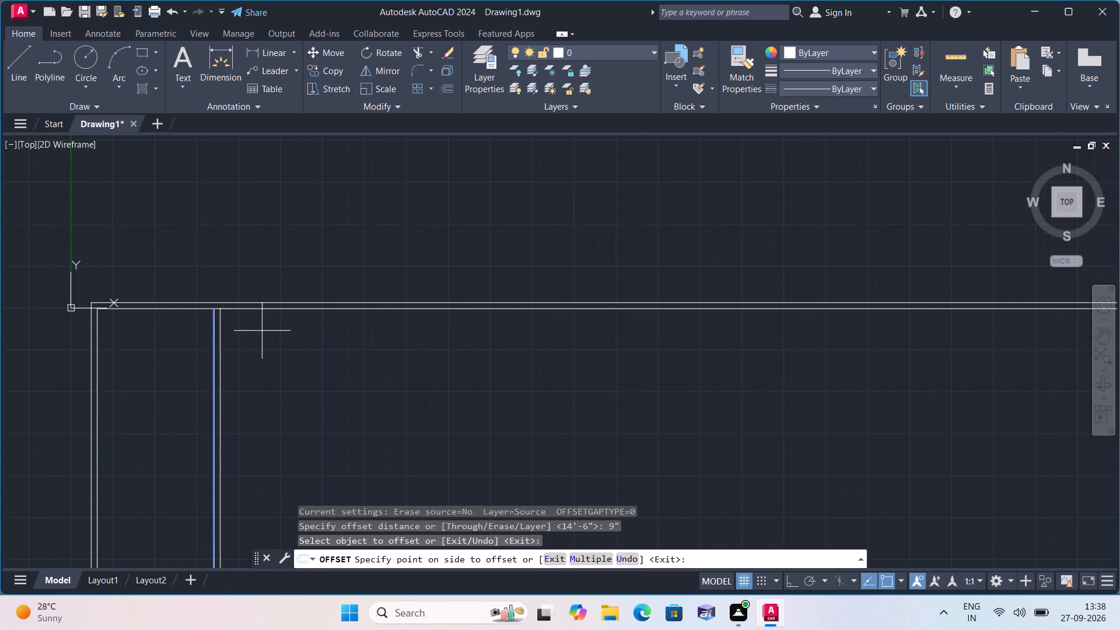
pyautogui.click(262, 331)
pyautogui.scroll(-1, 281, 353)
pyautogui.moveTo(259, 342); pyautogui.dragTo(224, 310, button='middle')
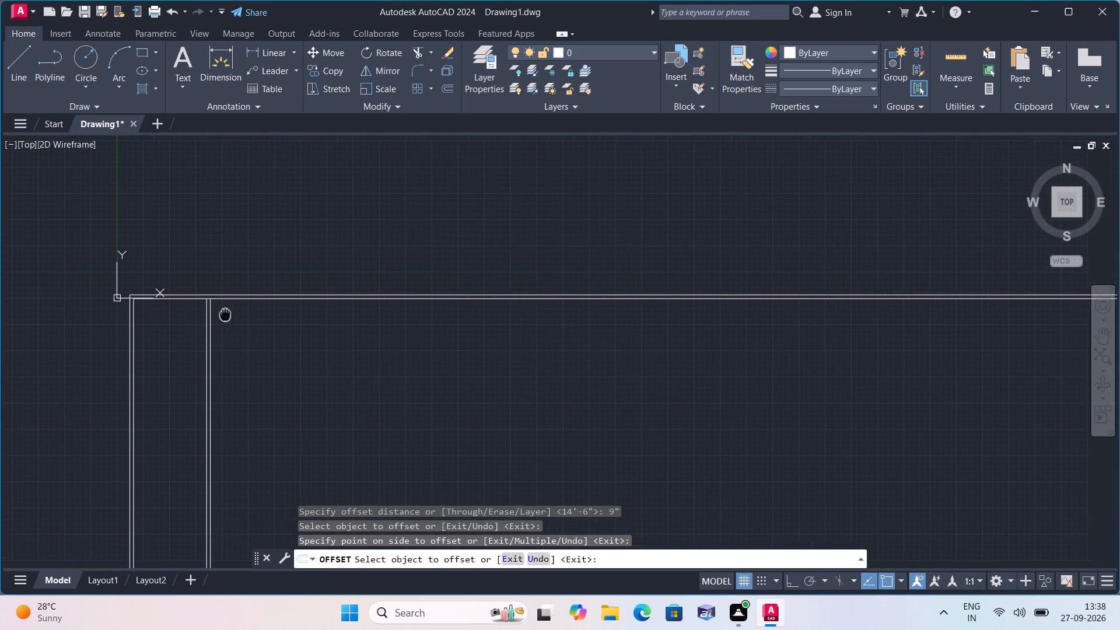
pyautogui.moveTo(224, 310); pyautogui.dragTo(218, 300, button='middle')
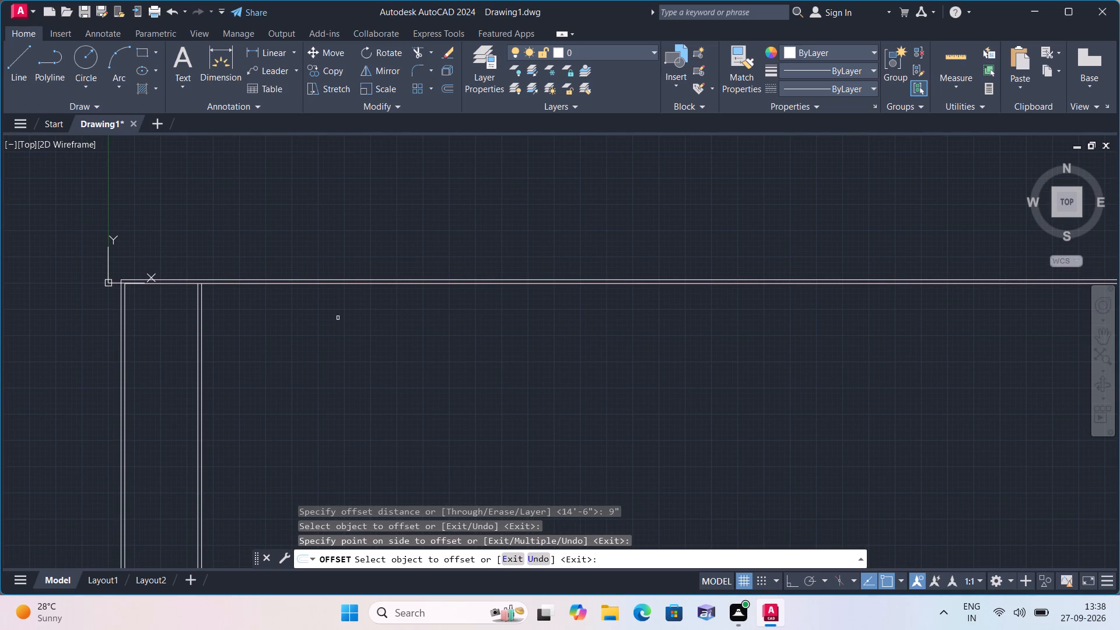
pyautogui.press('space')
# Offset the right-hand line of the first partition wall 14'2" to the right.
pyautogui.press('space')
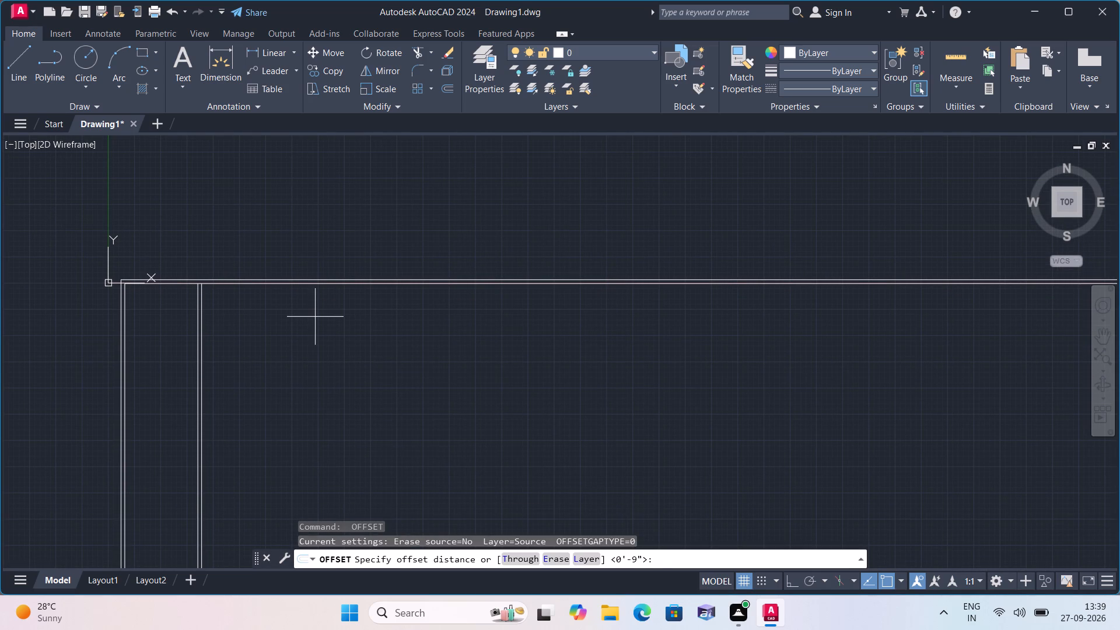
pyautogui.write("14'2'")
pyautogui.press('BackSpace')
pyautogui.write('"')
pyautogui.press('space')
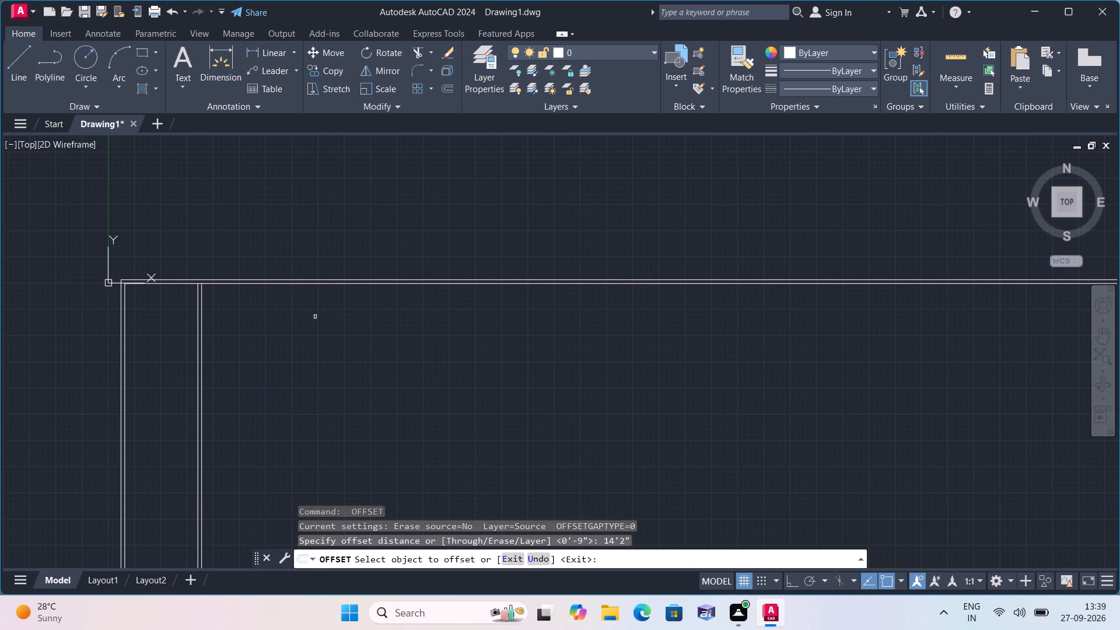
pyautogui.scroll(1, 219, 318)
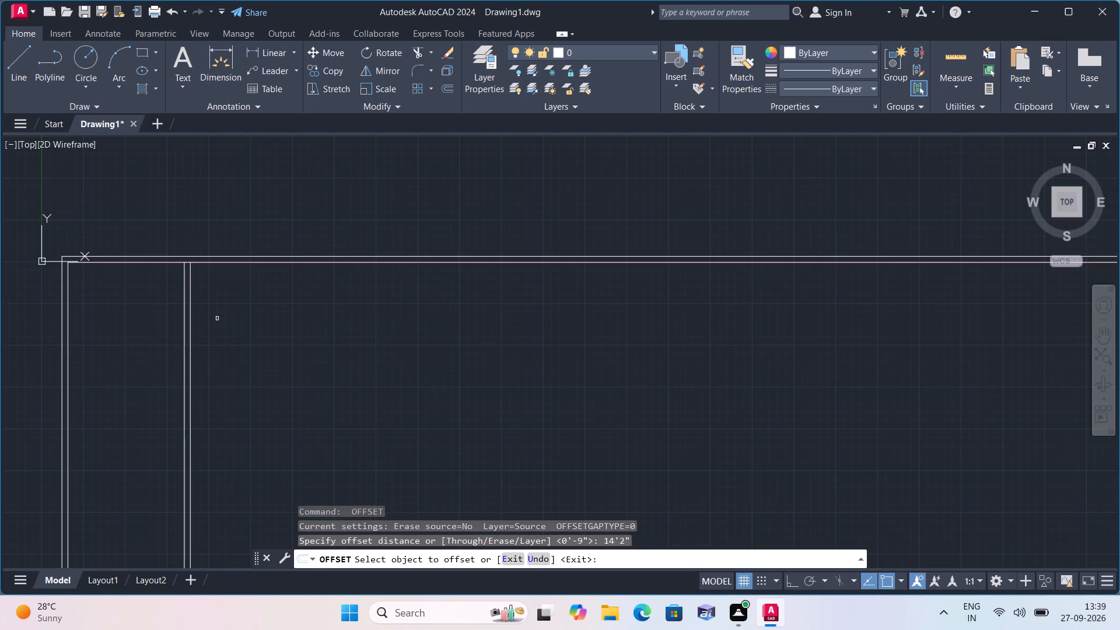
pyautogui.click(191, 288)
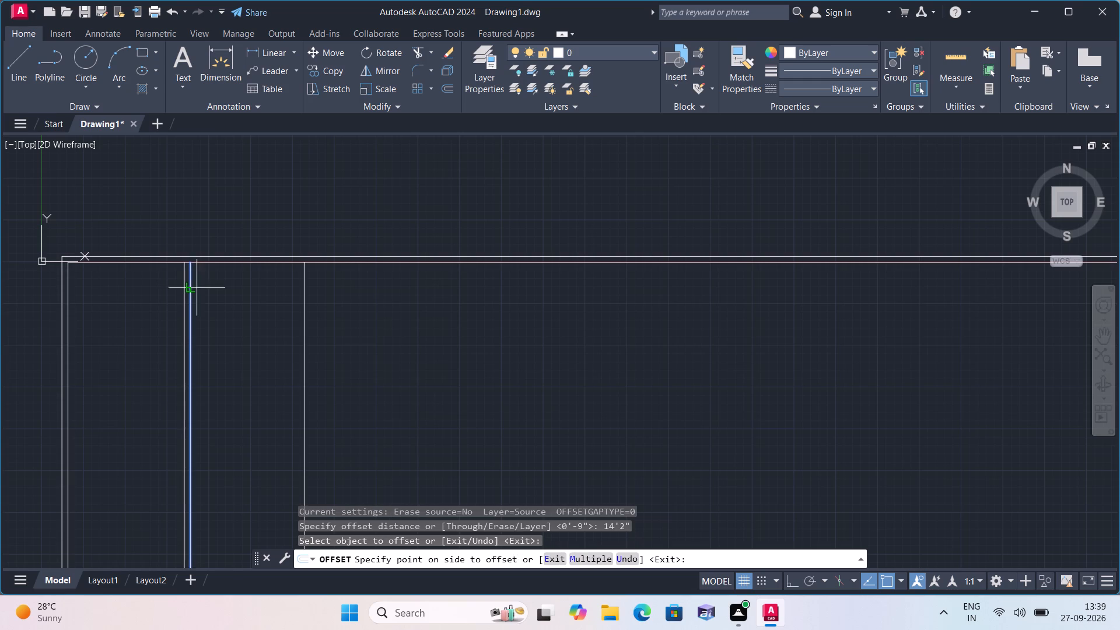
pyautogui.click(312, 296)
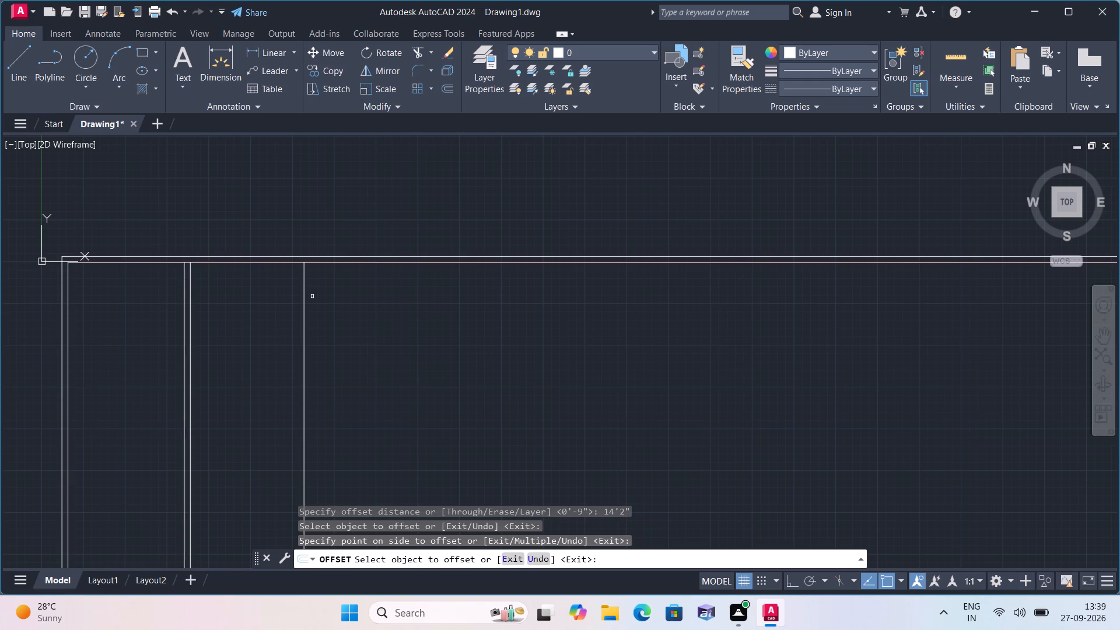
pyautogui.press('space')
# Offset the newest vertical line 9" to the right to form the second partition wall.
pyautogui.press('space')
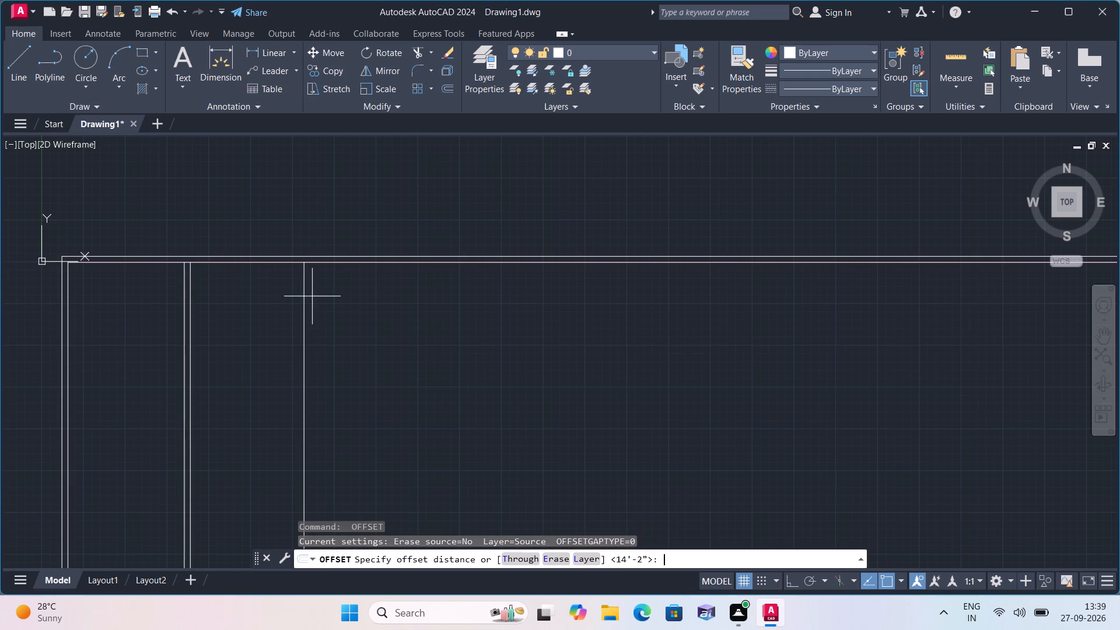
pyautogui.write('9"')
pyautogui.press('space')
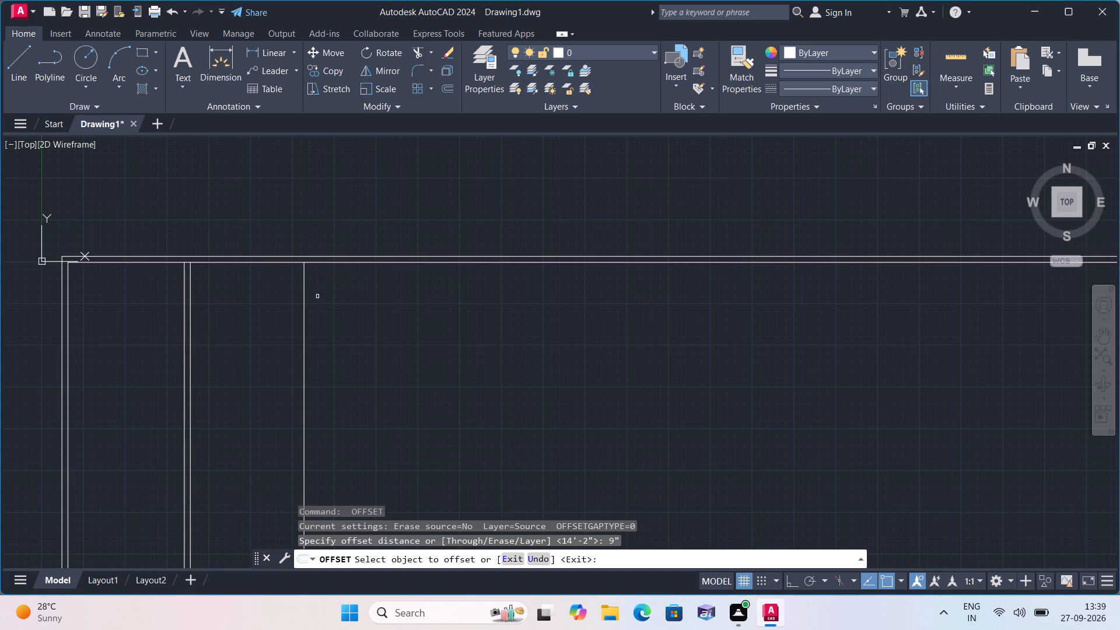
pyautogui.click(305, 278)
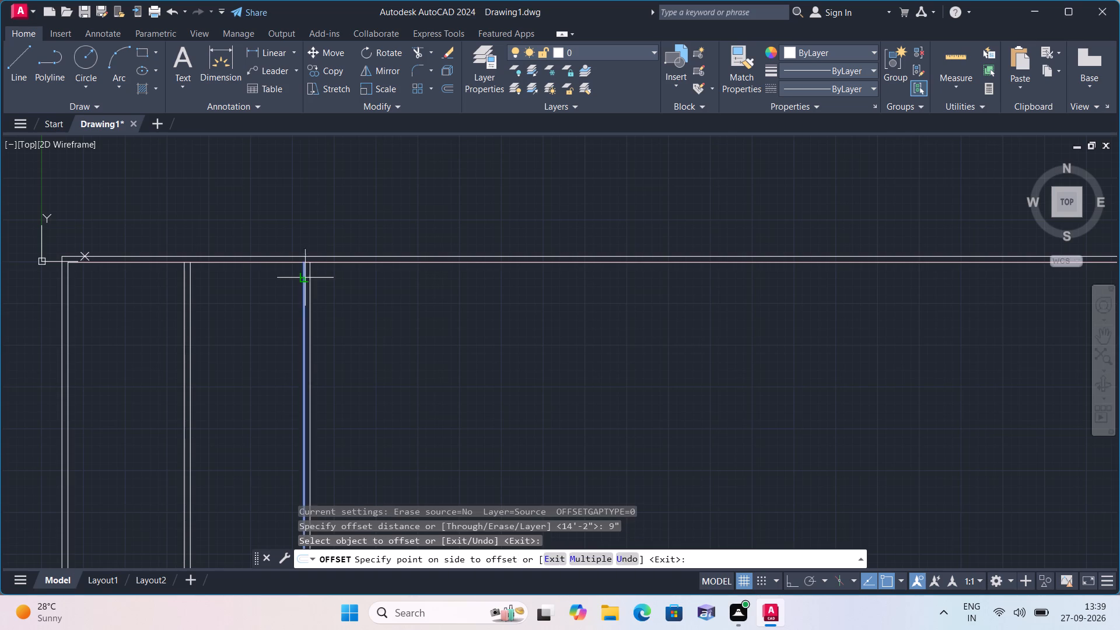
pyautogui.click(327, 281)
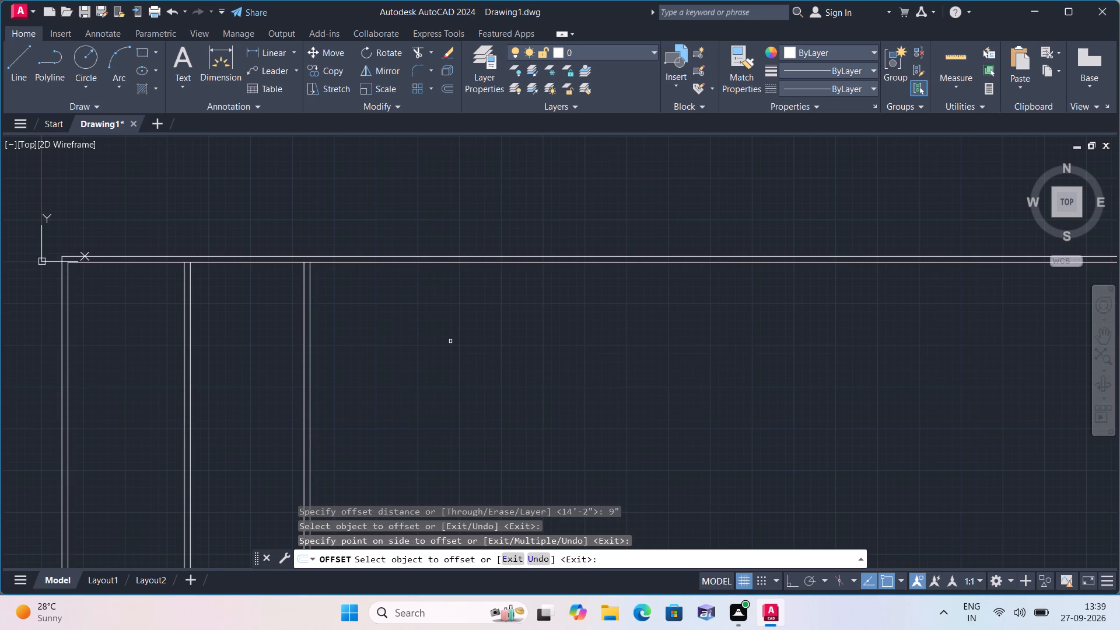
pyautogui.press('space')
# Offset the right-hand line of the second partition wall 13'4" to the right.
pyautogui.press('space')
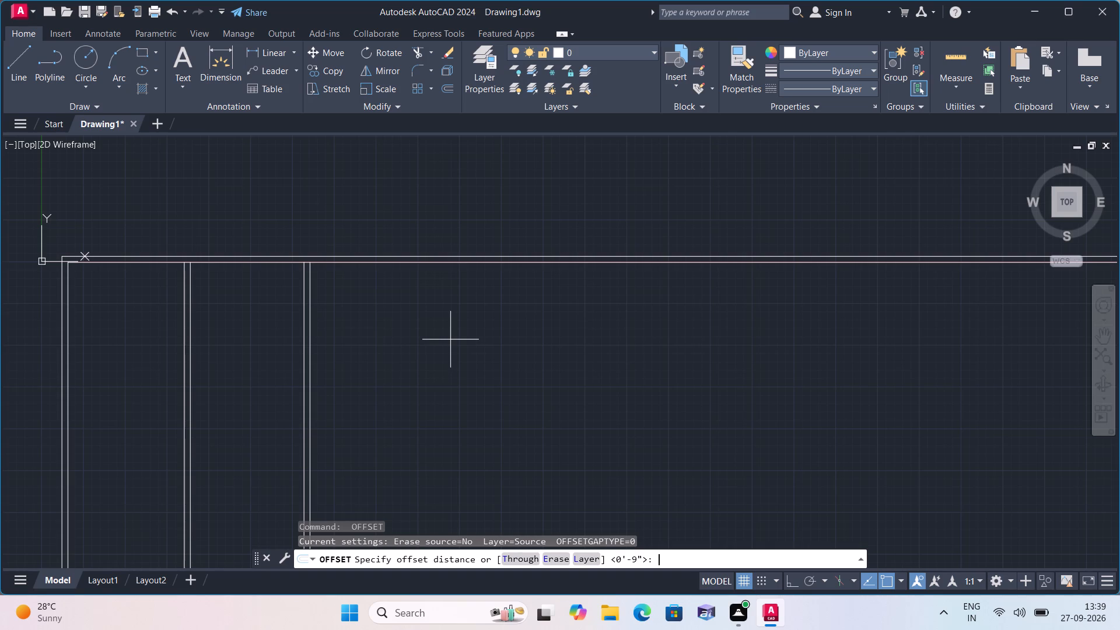
pyautogui.write('13')
pyautogui.write("'4")
pyautogui.hotkey('shift', '"')
pyautogui.press('space')
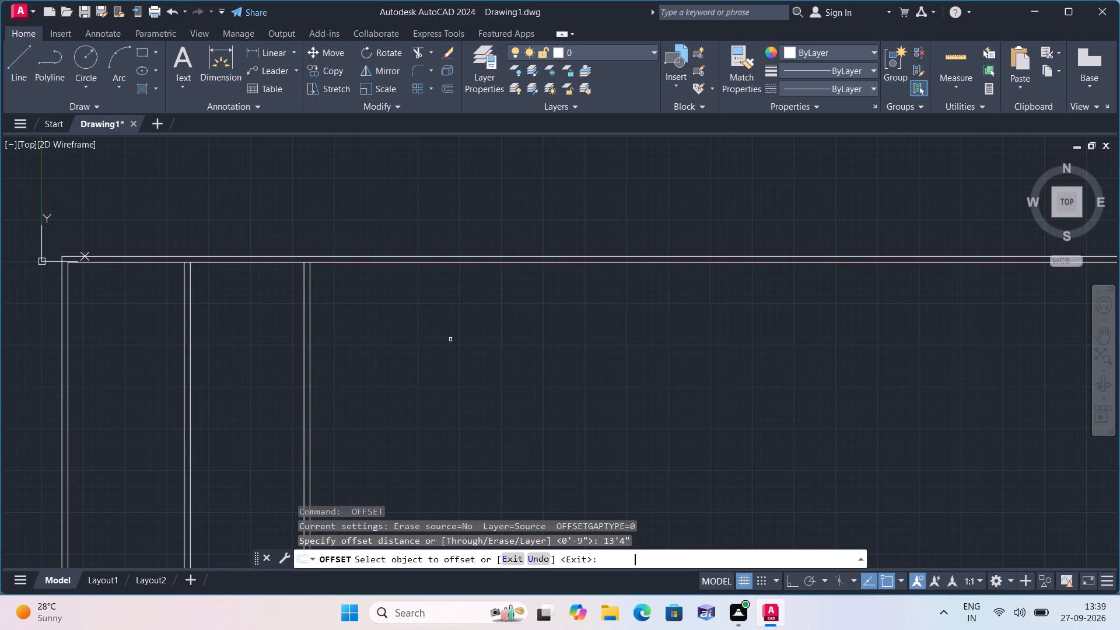
pyautogui.click(309, 363)
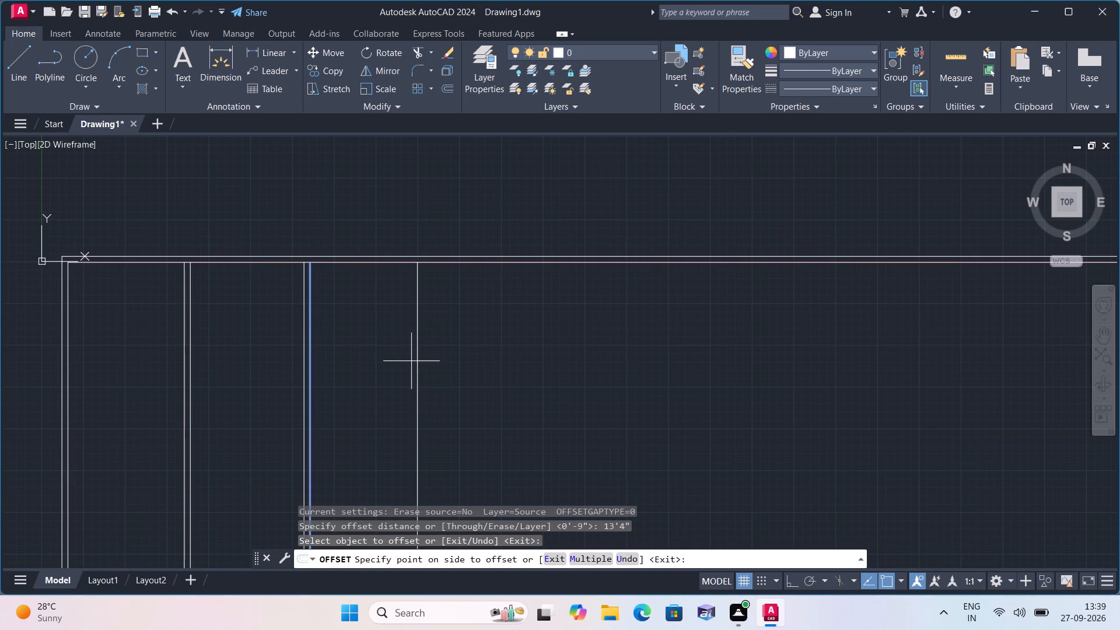
pyautogui.click(411, 361)
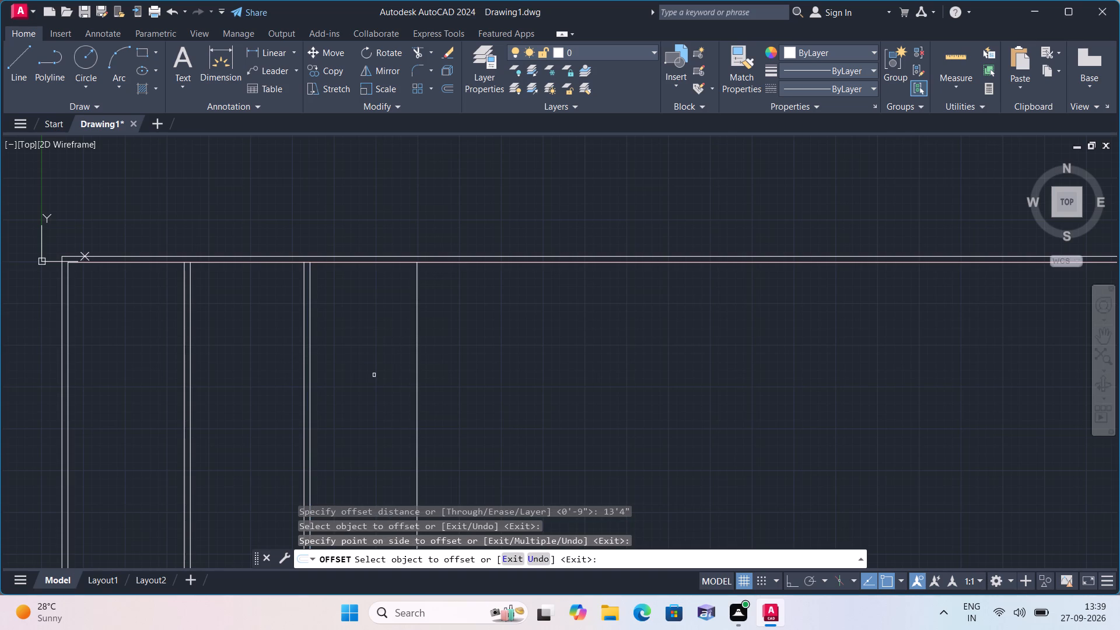
pyautogui.press('space')
# Offset the newest vertical line 9" to the right to form the plan's right-hand wall.
pyautogui.press('space')
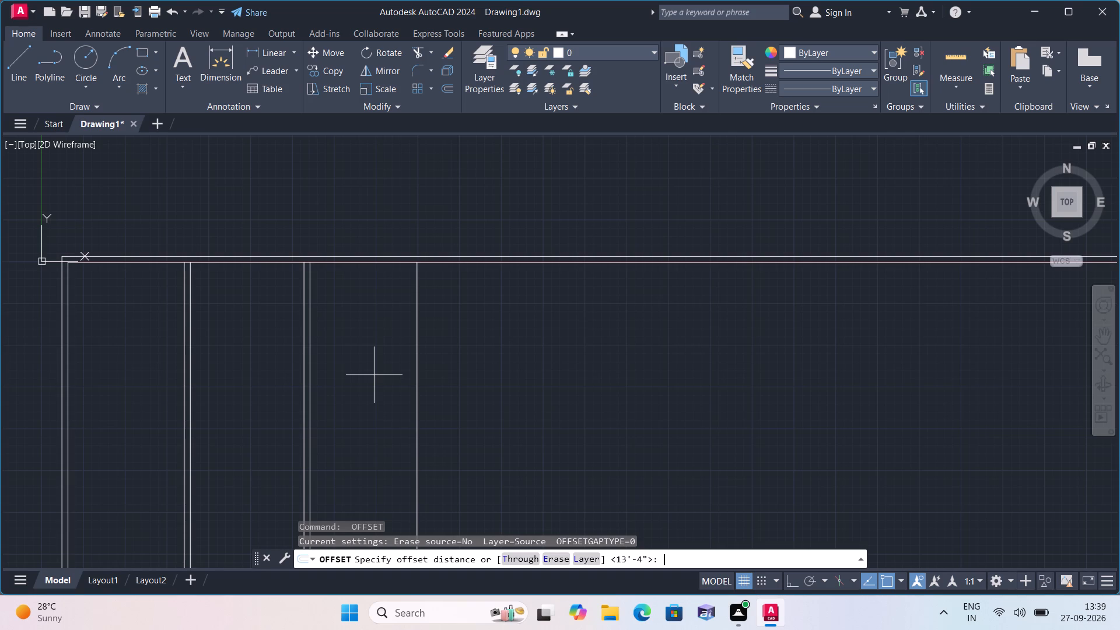
pyautogui.press('9')
pyautogui.hotkey('shift', '"')
pyautogui.press('space')
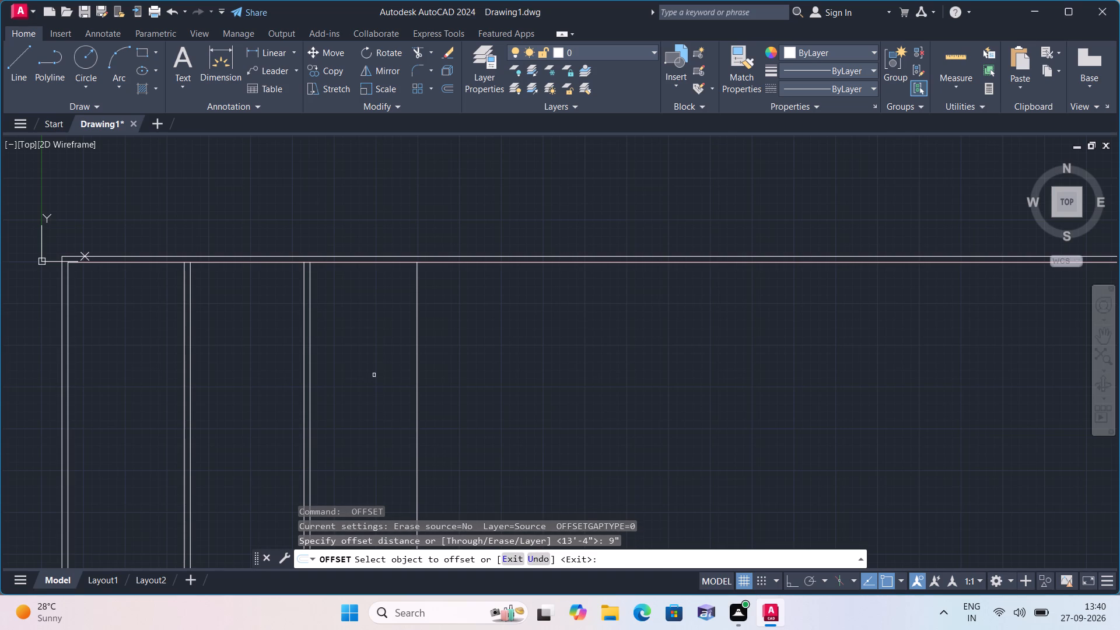
pyautogui.click(416, 335)
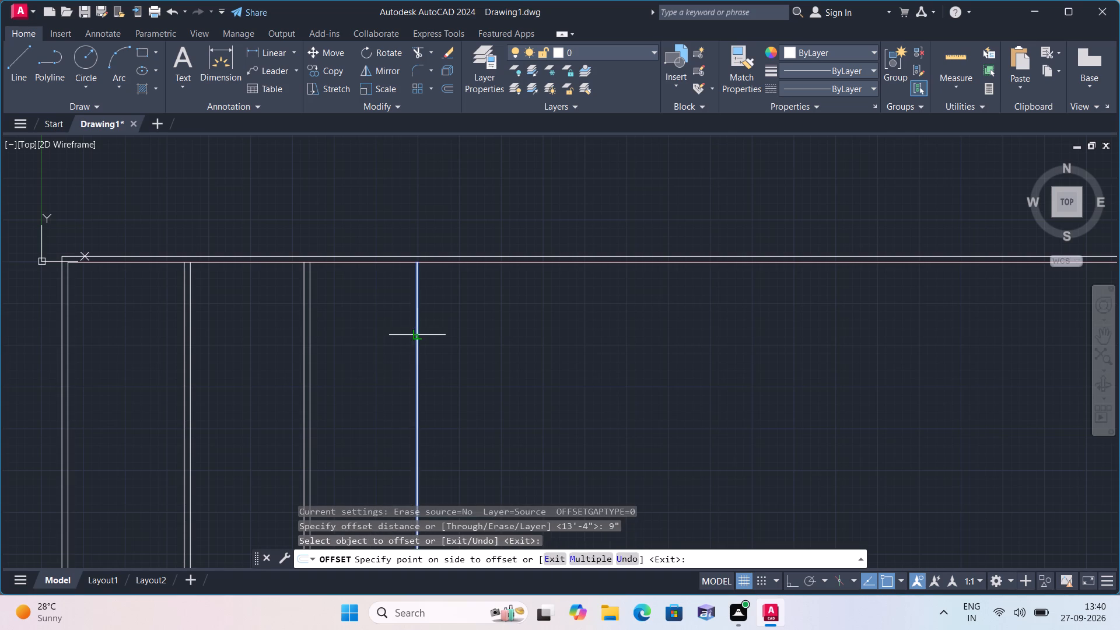
pyautogui.click(477, 345)
pyautogui.press('space')
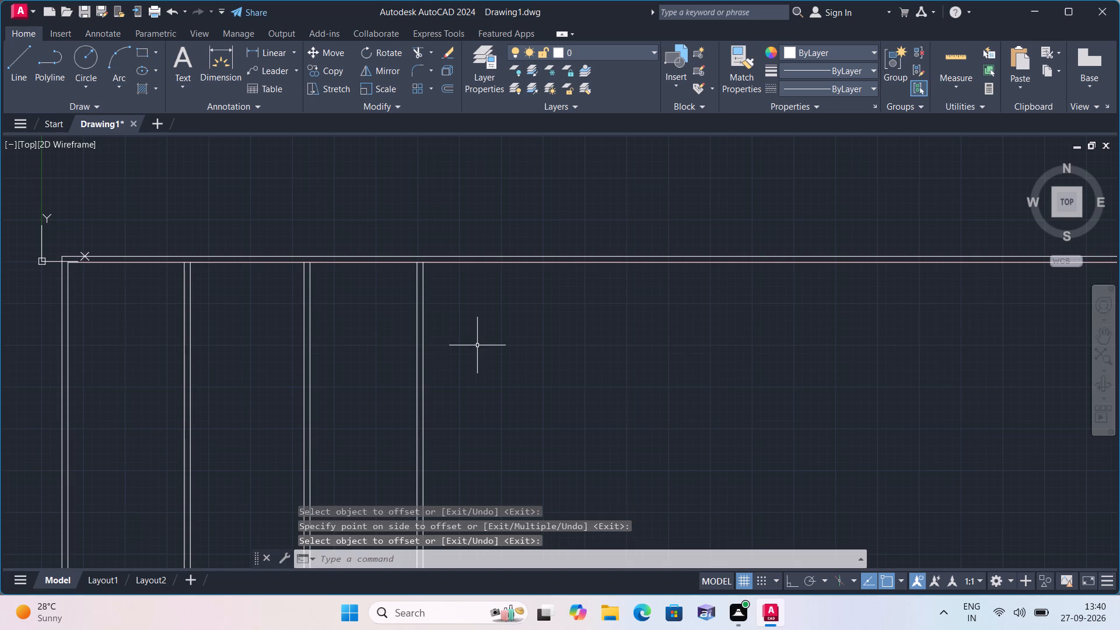
# Extend the outer line of the right-hand wall up to the top wall's outer line.
pyautogui.write('exte')
pyautogui.press('space')
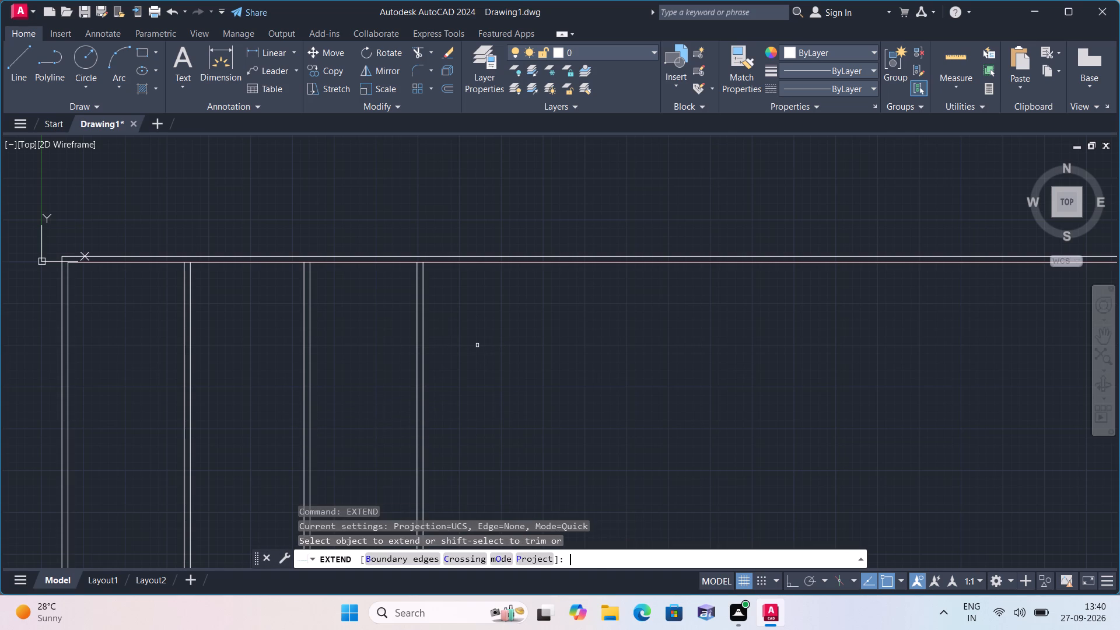
pyautogui.click(422, 273)
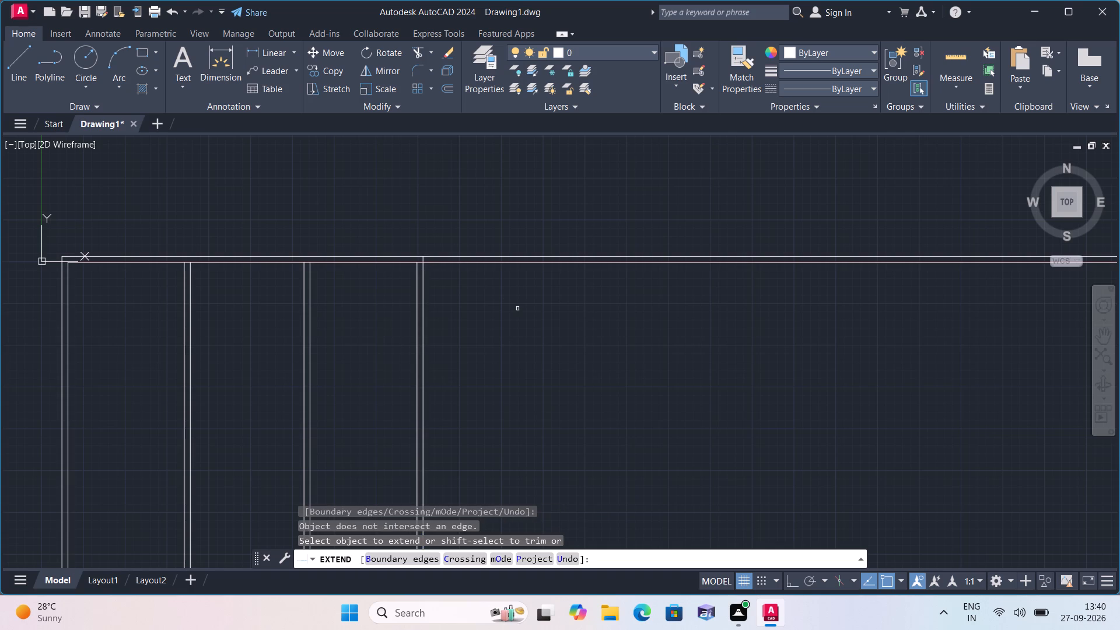
pyautogui.press('space')
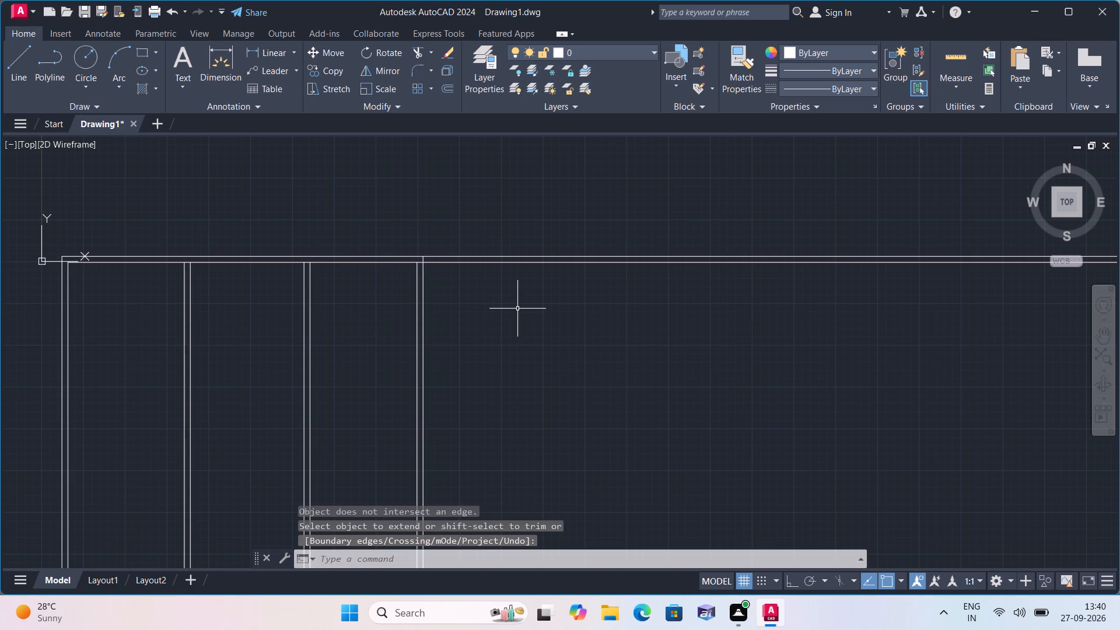
# Trim both top wall lines where they run past the outer line of the right-hand wall.
pyautogui.write('trim')
pyautogui.press('space')
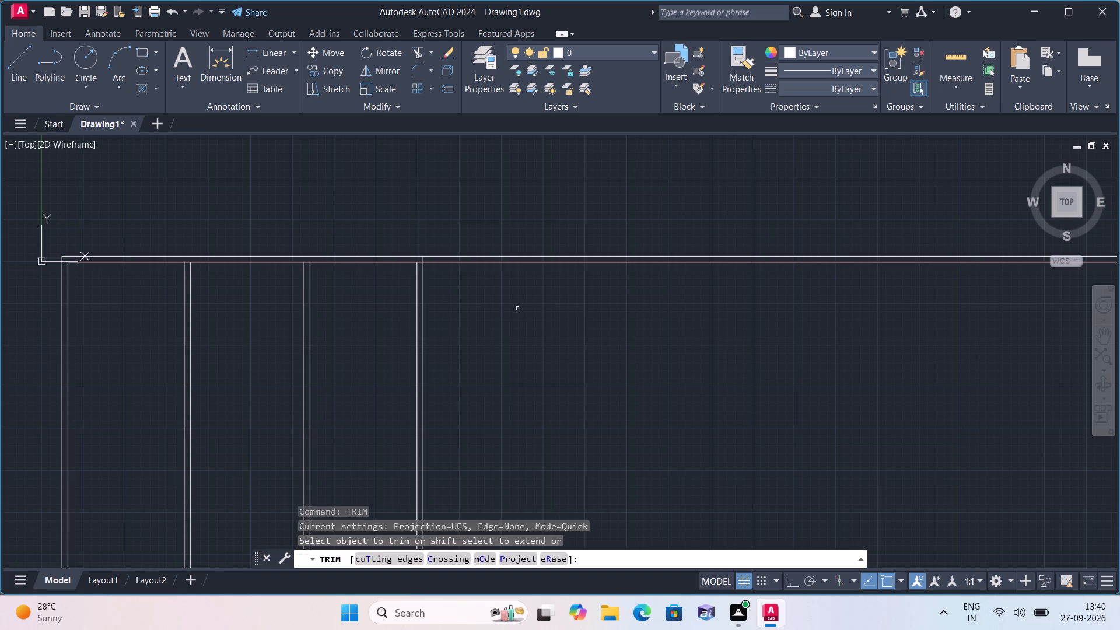
pyautogui.click(517, 309)
pyautogui.click(521, 227)
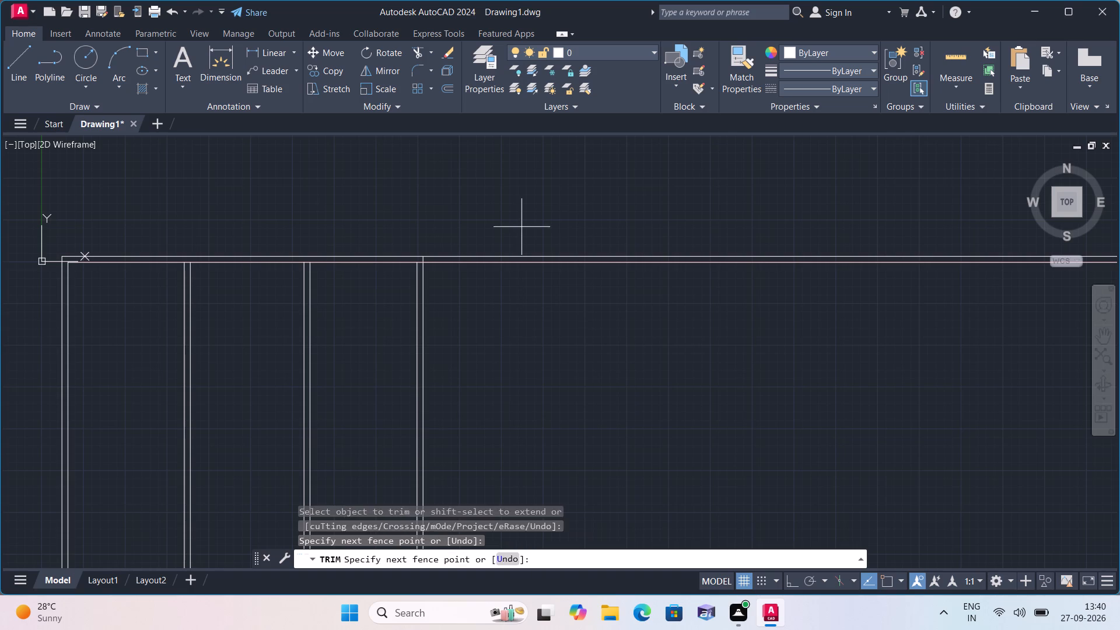
pyautogui.click(544, 323)
pyautogui.scroll(-1, 549, 328)
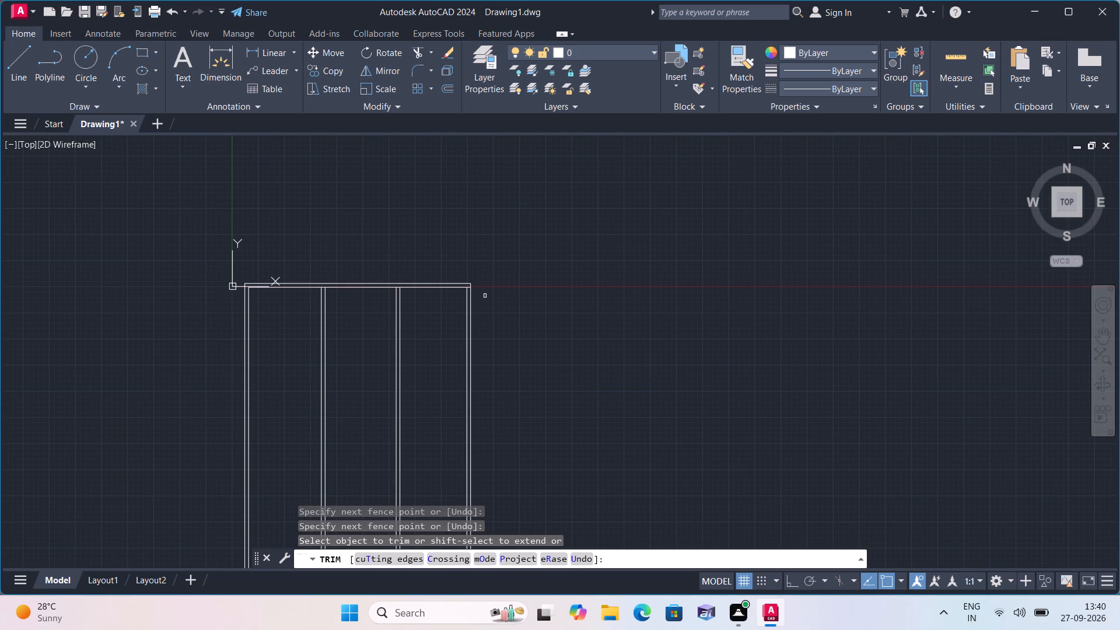
pyautogui.moveTo(660, 283); pyautogui.dragTo(755, 310, button='middle')
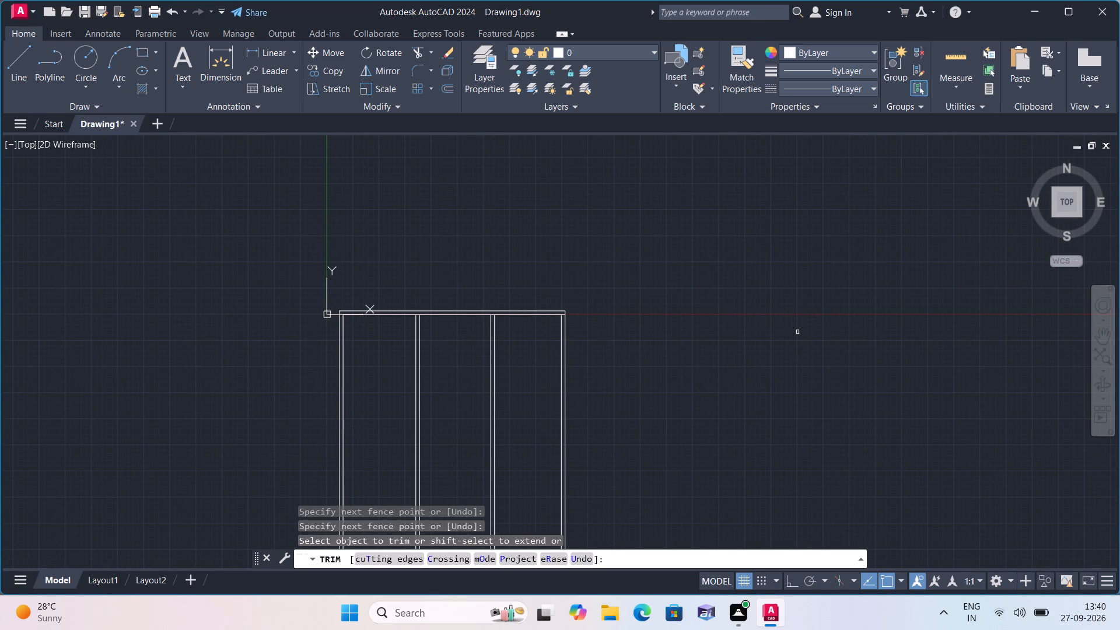
pyautogui.press('space')
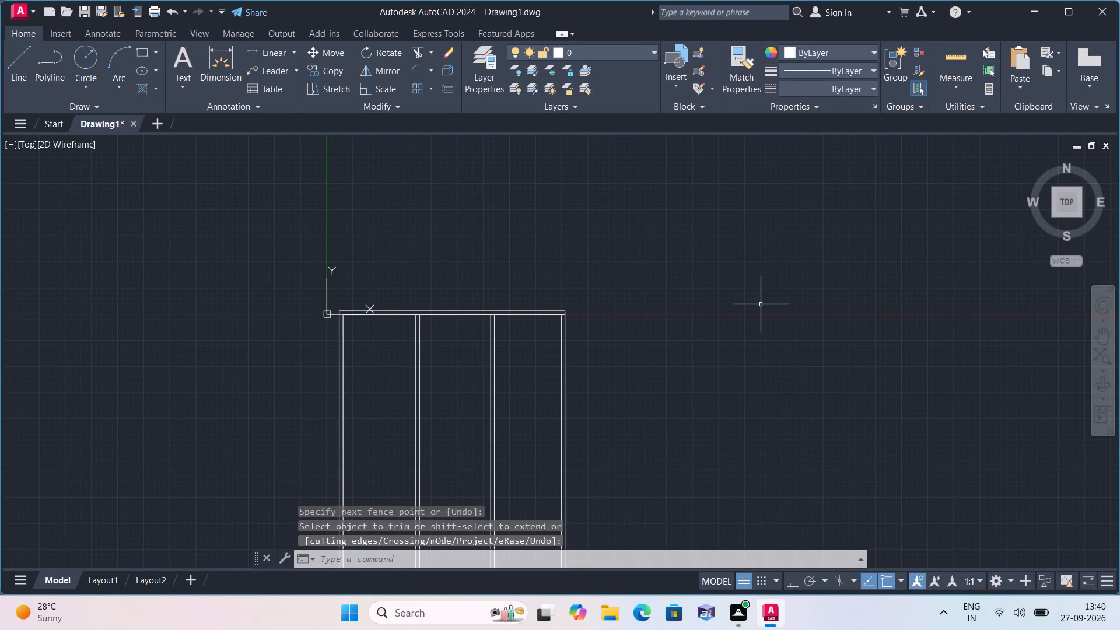
# Offset the top wall's inner line 2'6" downward into the plan.
pyautogui.press('o')
pyautogui.press('f')
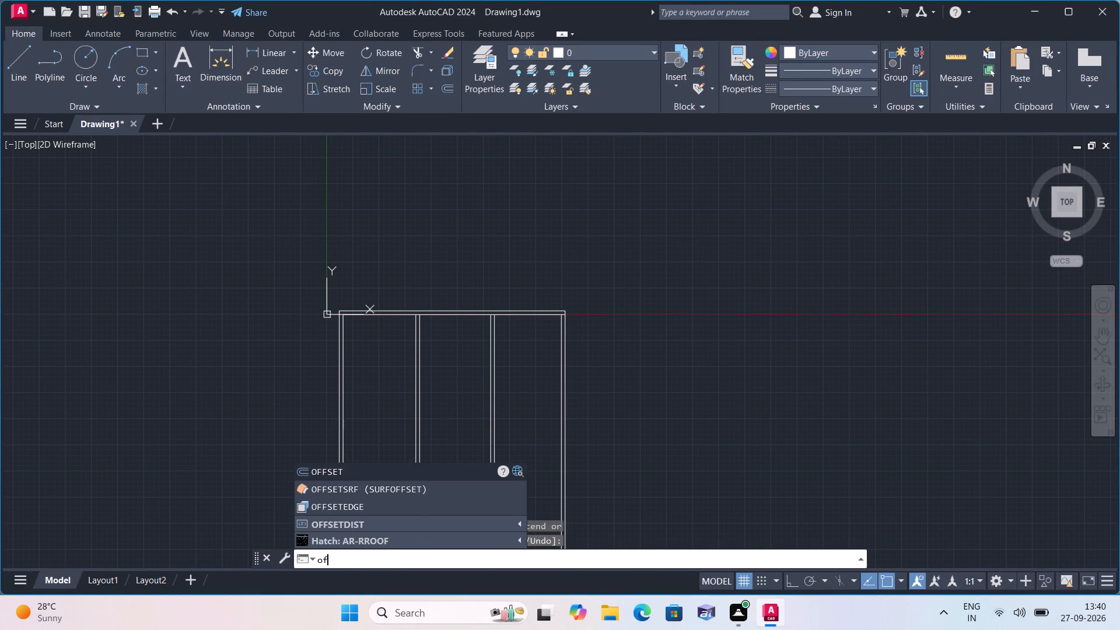
pyautogui.press('space')
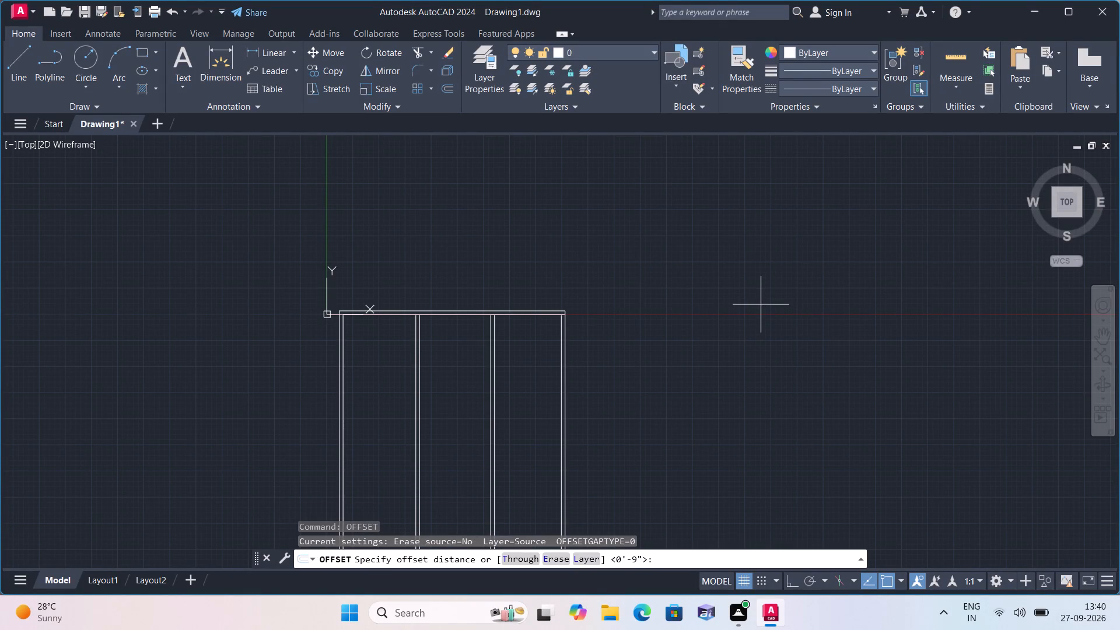
pyautogui.write('2\'6"')
pyautogui.press('space')
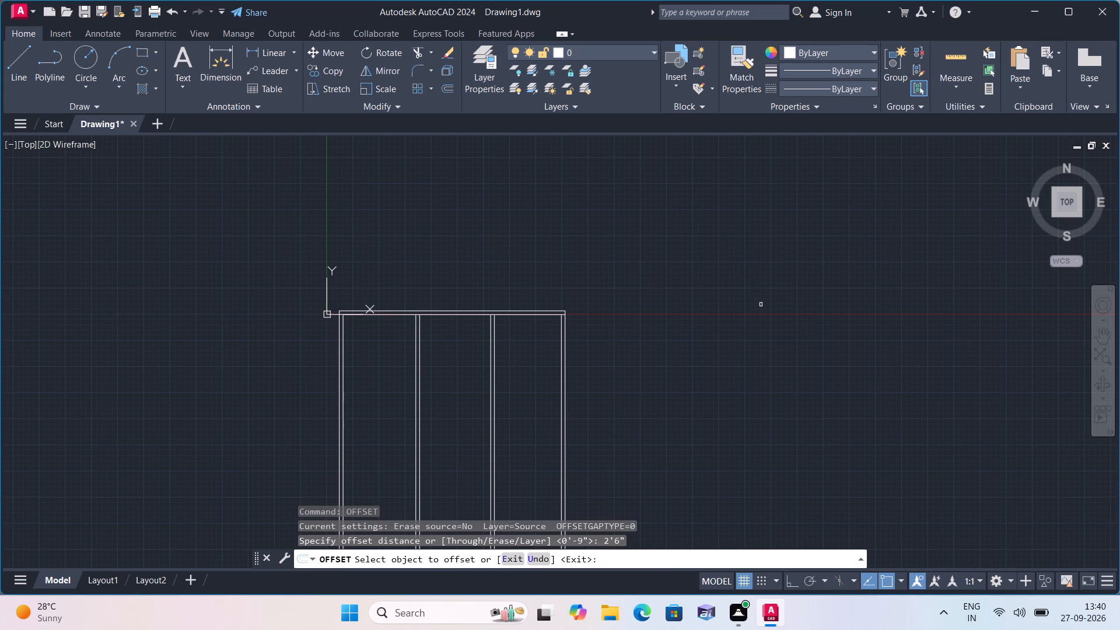
pyautogui.click(457, 316)
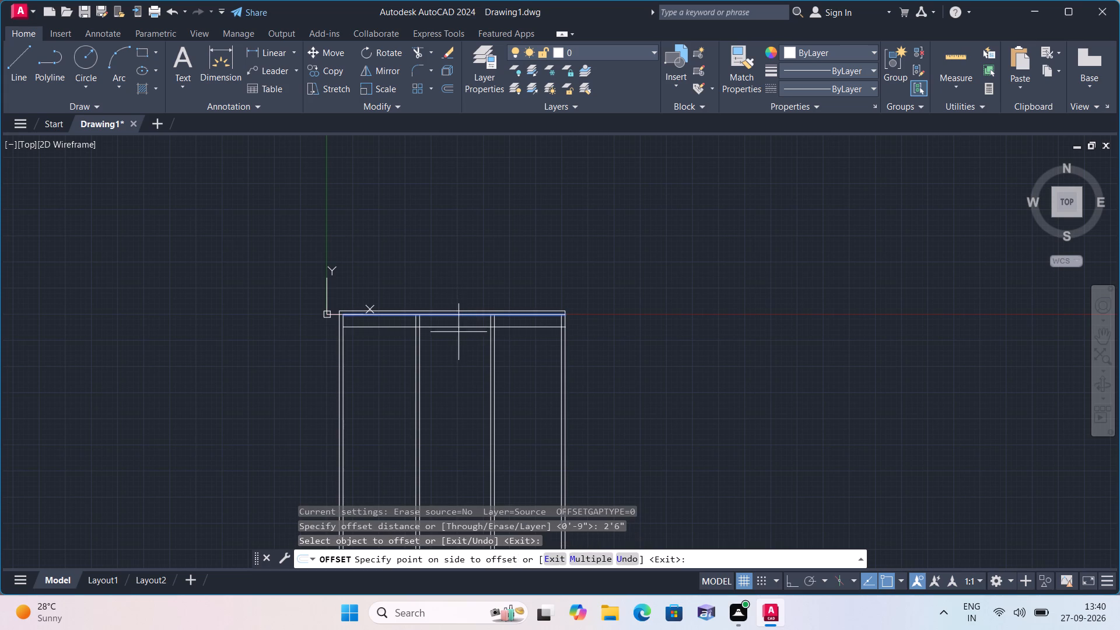
pyautogui.click(460, 340)
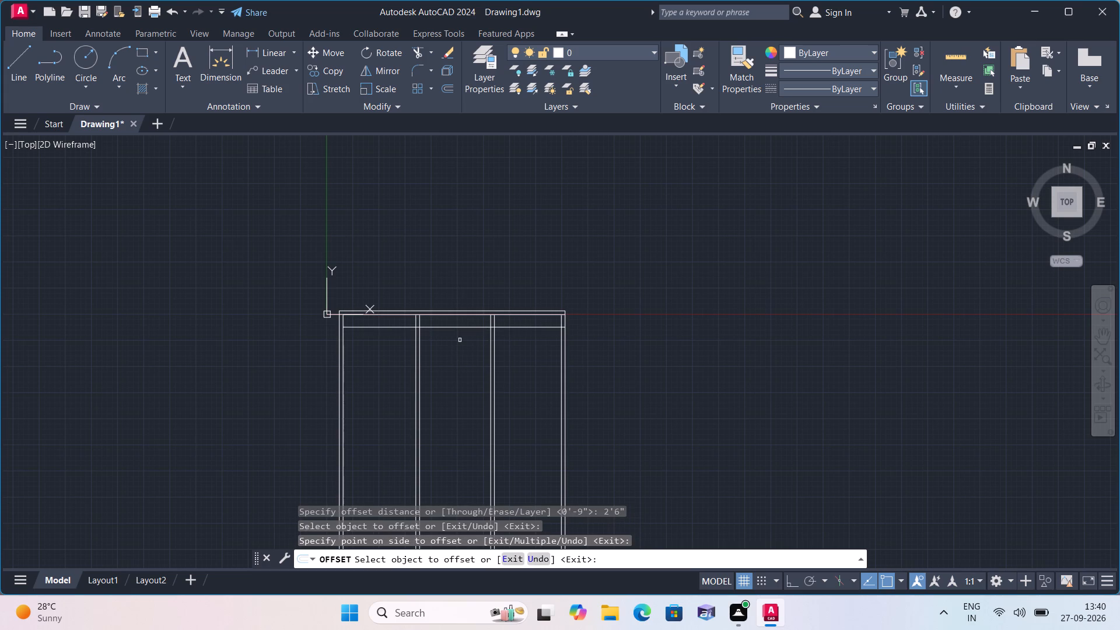
pyautogui.press('space')
# Offset the new horizontal line 4.5" downward to form a thin partition wall.
pyautogui.press('space')
pyautogui.write('4.5"')
pyautogui.press('space')
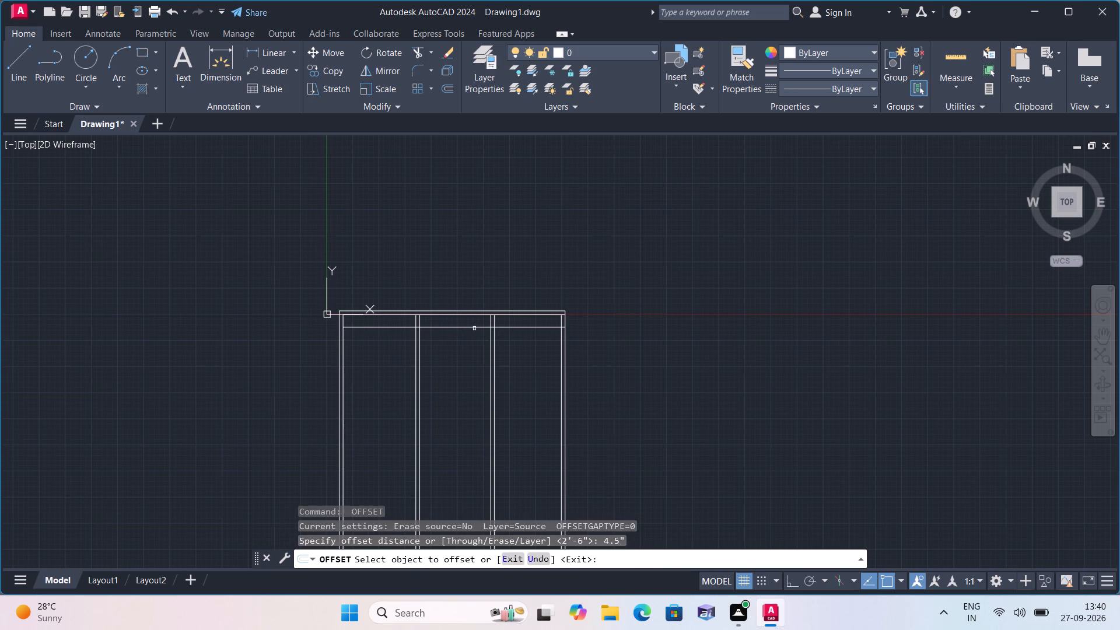
pyautogui.click(474, 328)
pyautogui.click(472, 358)
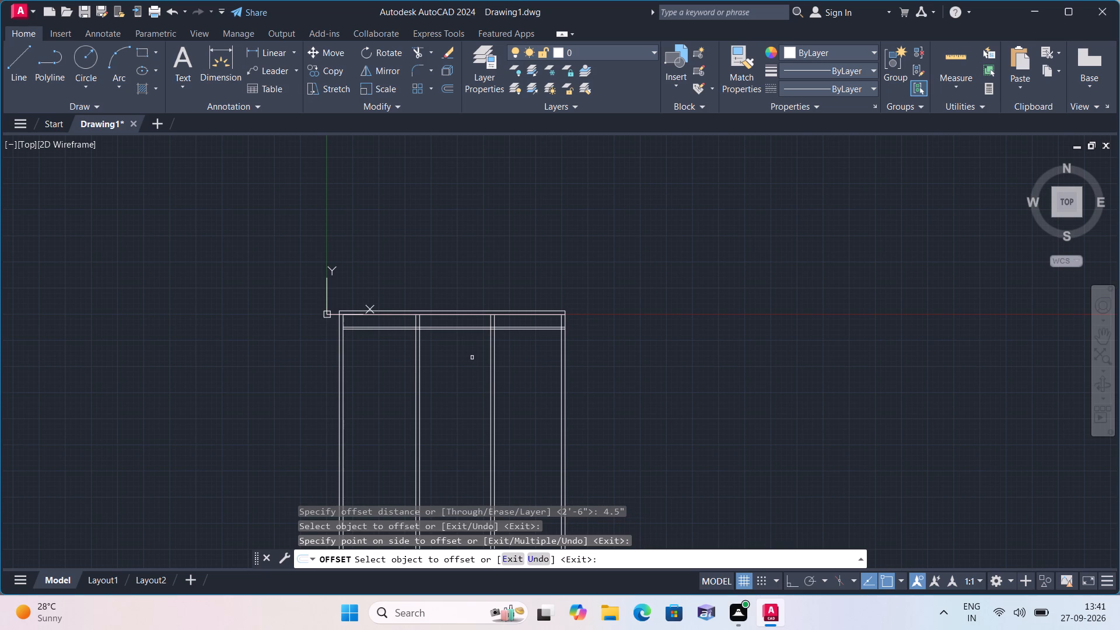
pyautogui.press('space')
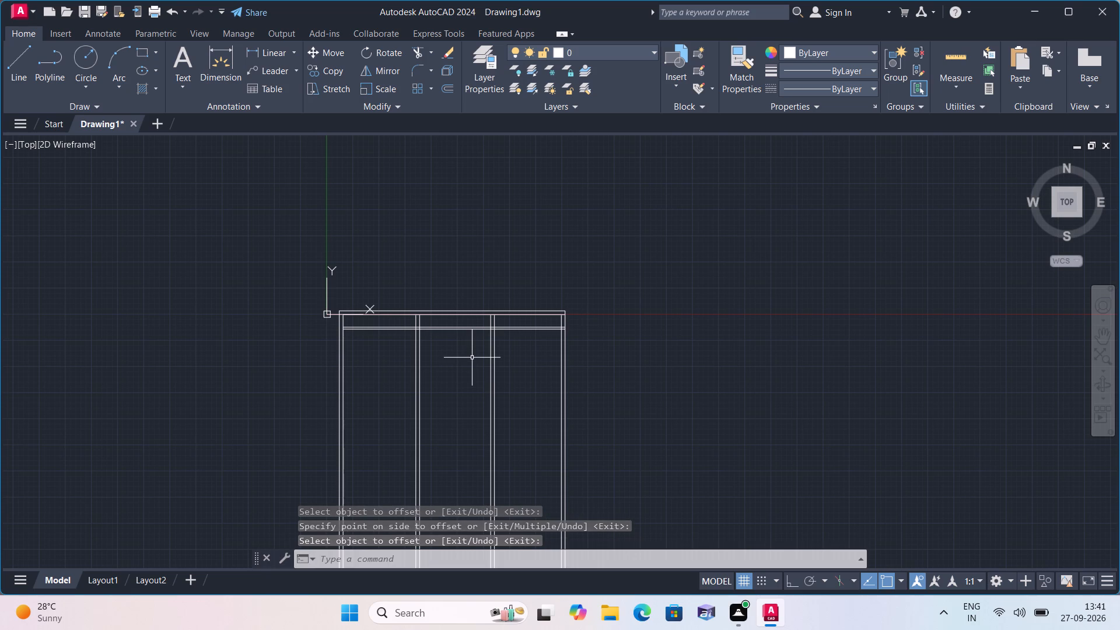
# Trim the thin horizontal wall's lines out of the left and right rooms, keeping them across the middle room.
pyautogui.write('trim')
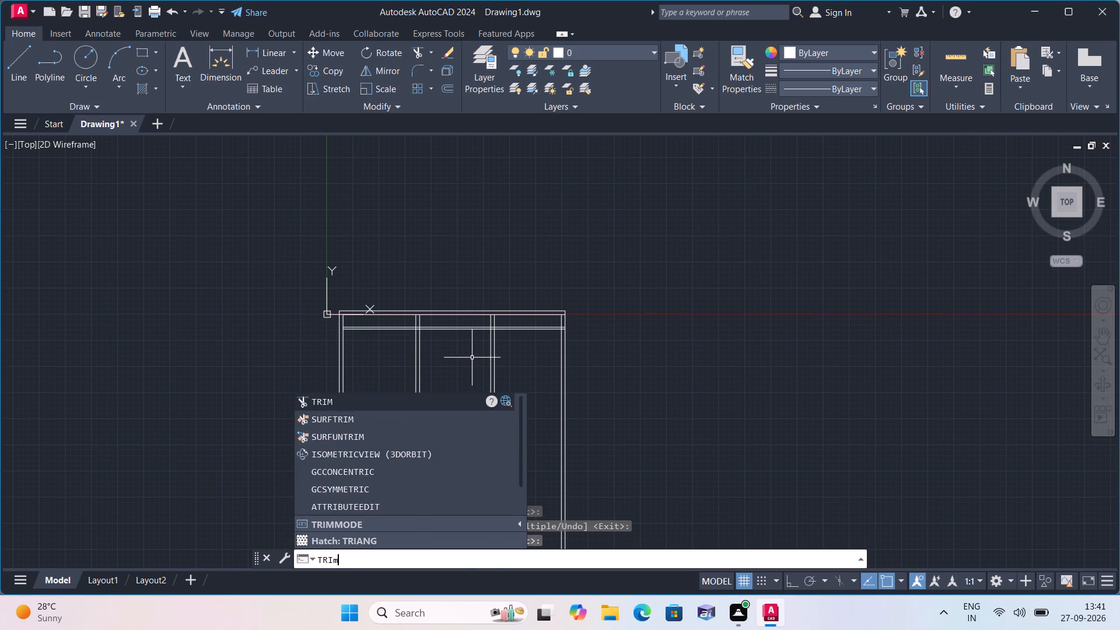
pyautogui.press('space')
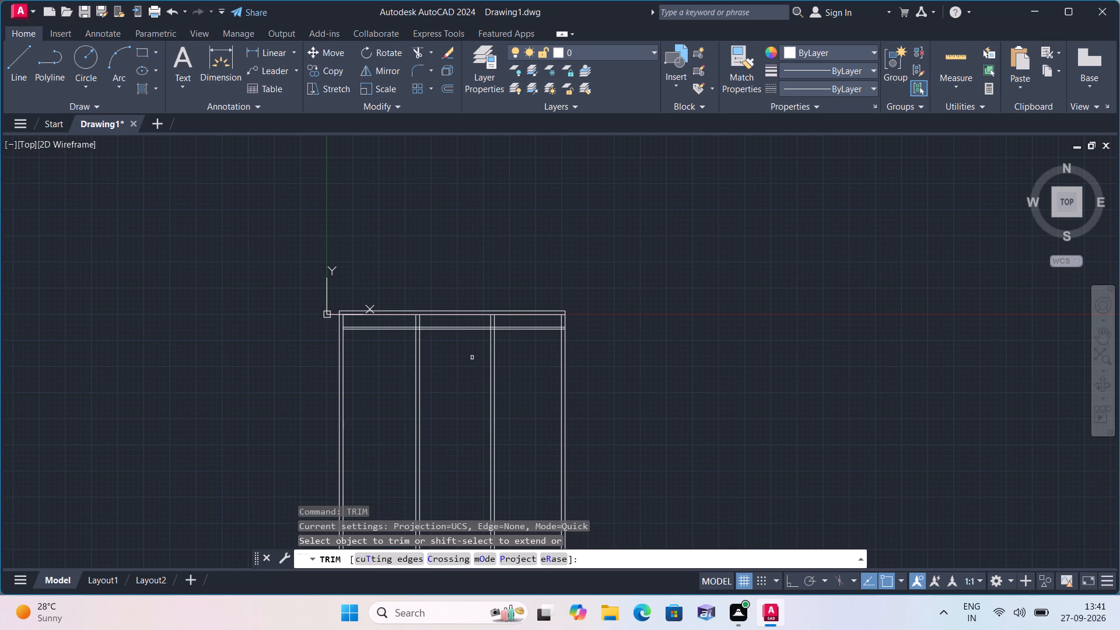
pyautogui.click(393, 321)
pyautogui.click(380, 405)
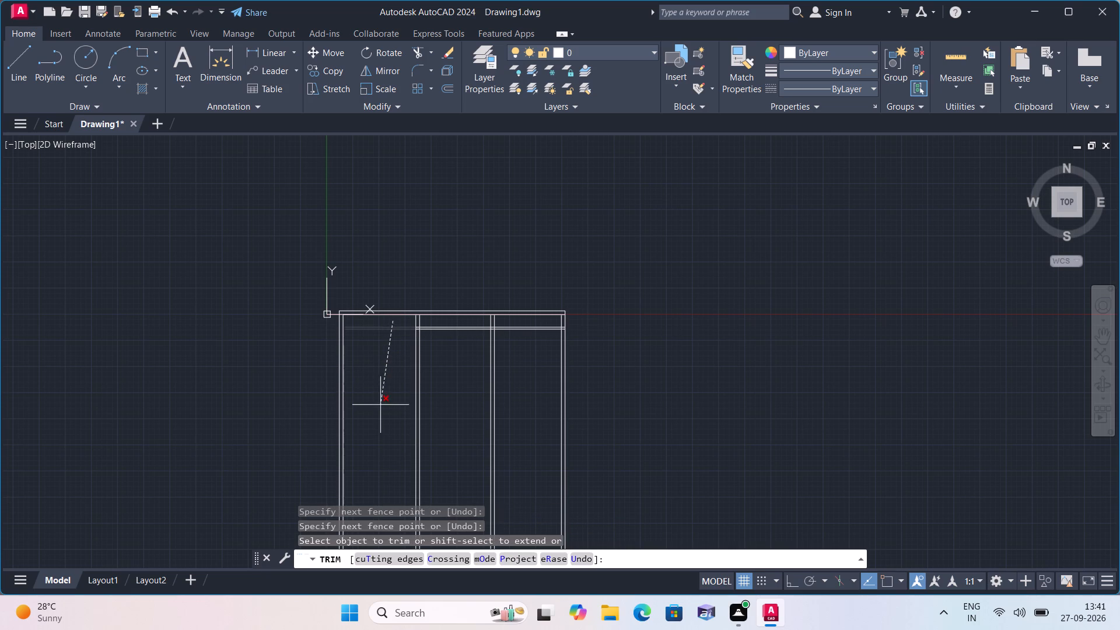
pyautogui.click(534, 320)
pyautogui.click(535, 403)
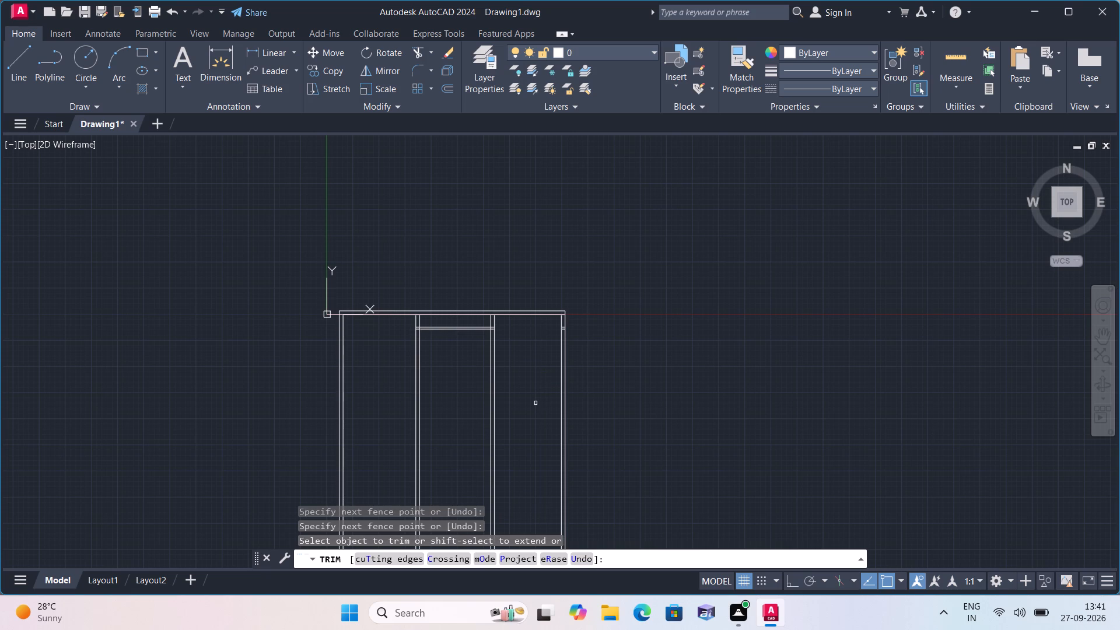
pyautogui.press('space')
pyautogui.press('space')
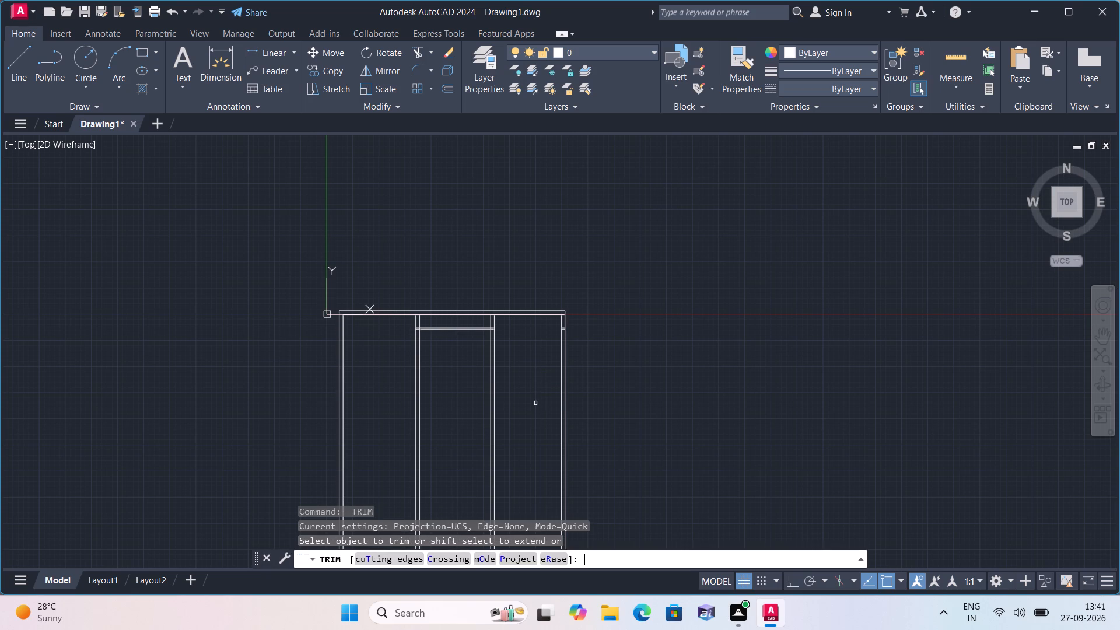
pyautogui.press('Escape')
# Offset the top wall's inner line 21' downward into the plan.
pyautogui.write('off')
pyautogui.press('space')
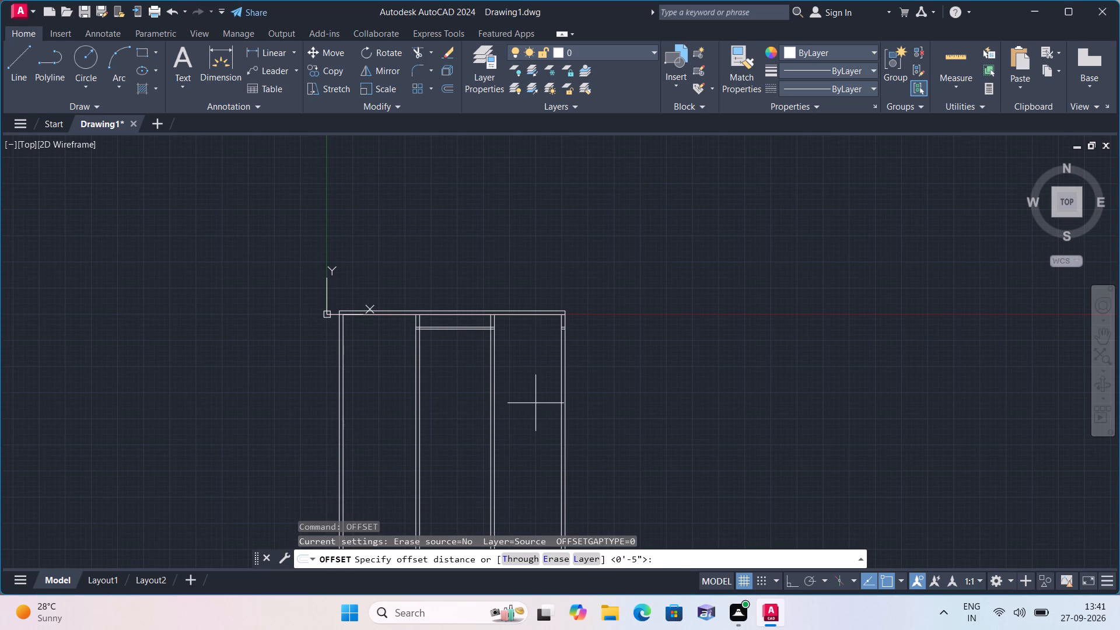
pyautogui.write("21'")
pyautogui.press('space')
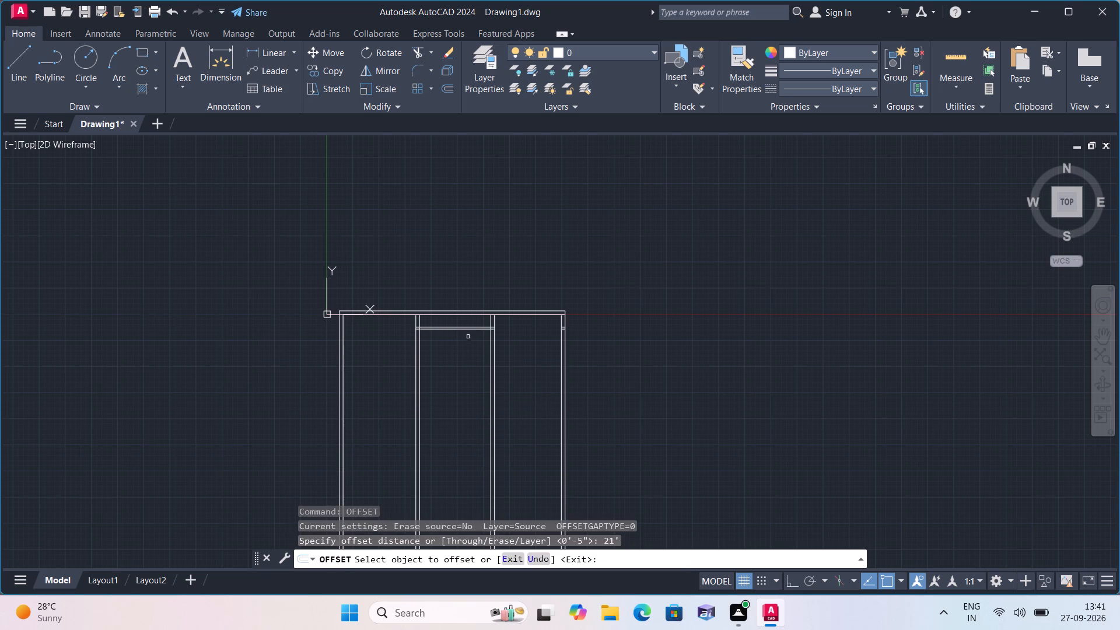
pyautogui.scroll(2, 418, 314)
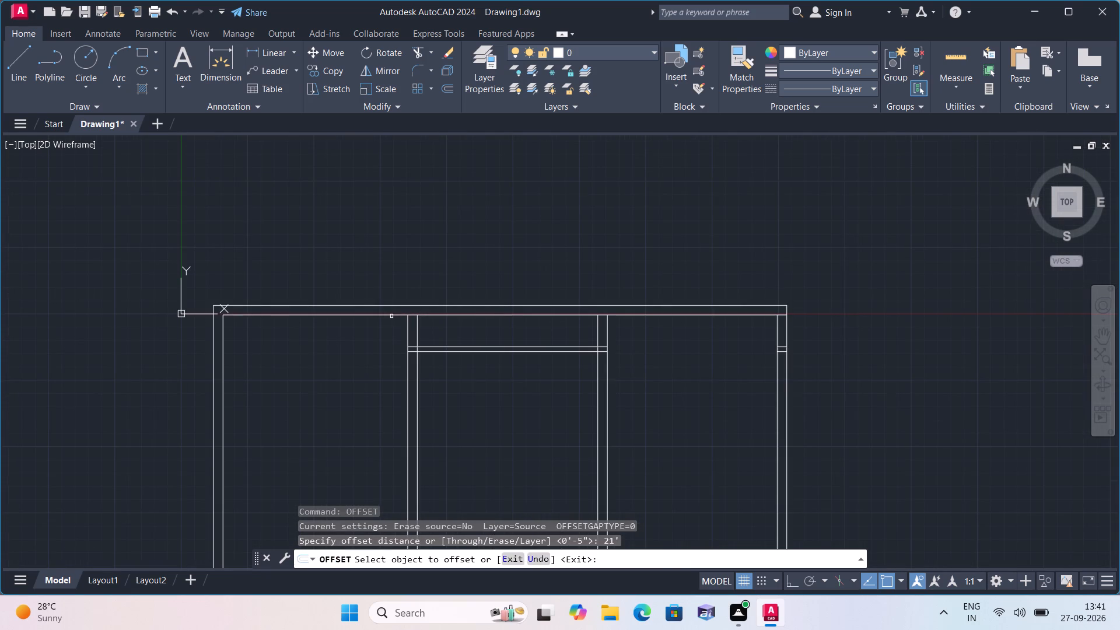
pyautogui.click(391, 316)
pyautogui.click(367, 452)
pyautogui.scroll(-1, 362, 448)
pyautogui.moveTo(358, 446); pyautogui.dragTo(316, 358, button='middle')
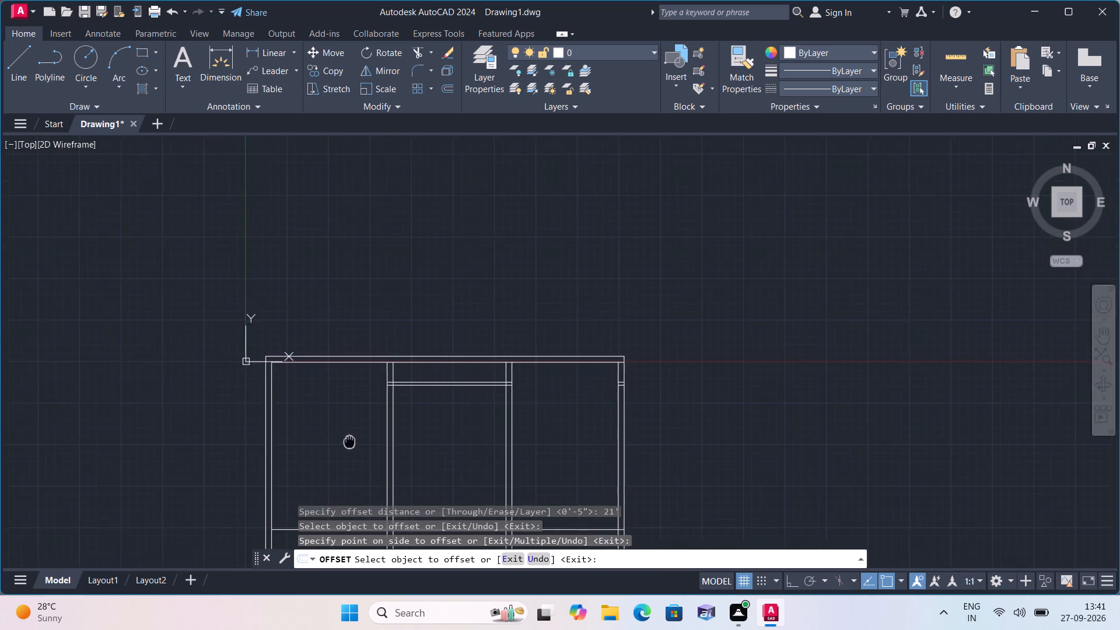
# Offset the horizontal line across the middle of the plan 9" downward to form a main wall.
pyautogui.moveTo(316, 358); pyautogui.dragTo(314, 338, button='middle')
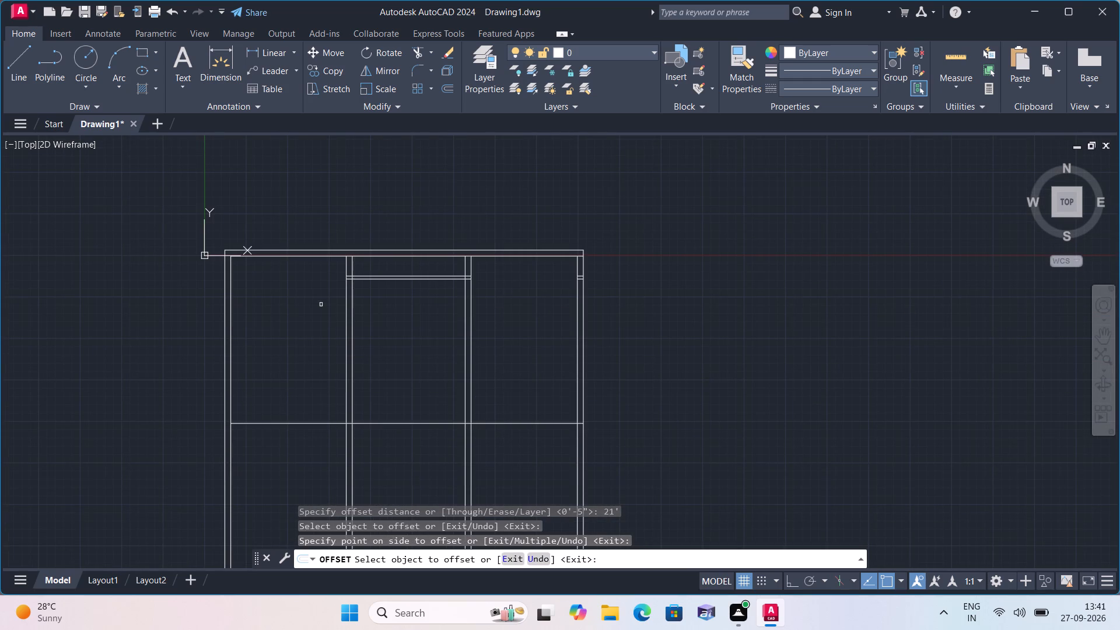
pyautogui.press('space')
pyautogui.press('space')
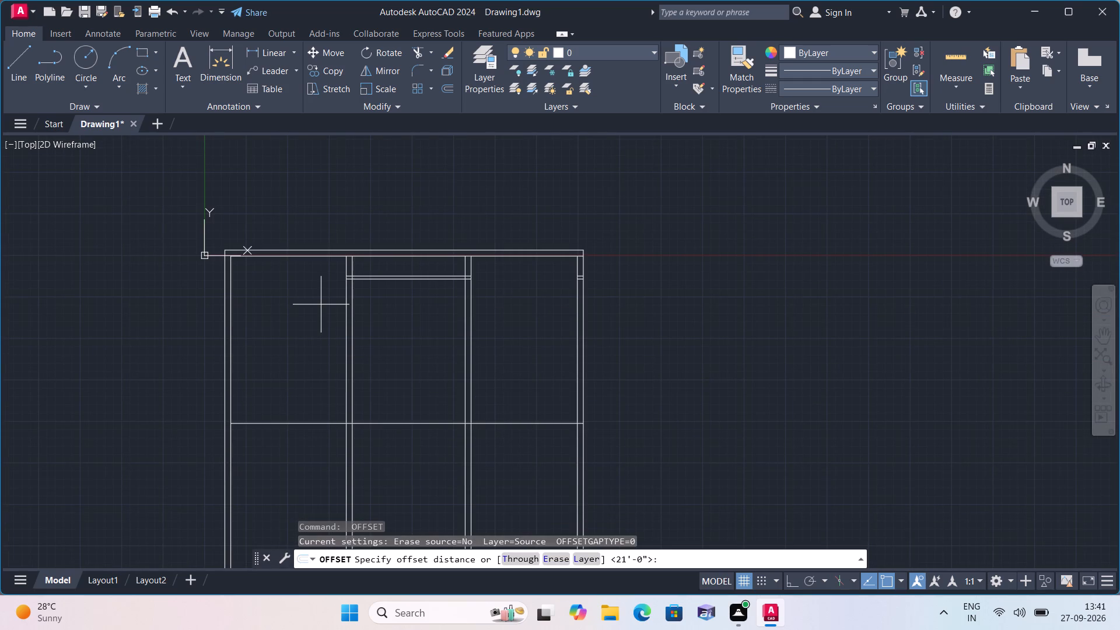
pyautogui.write('9"')
pyautogui.press('space')
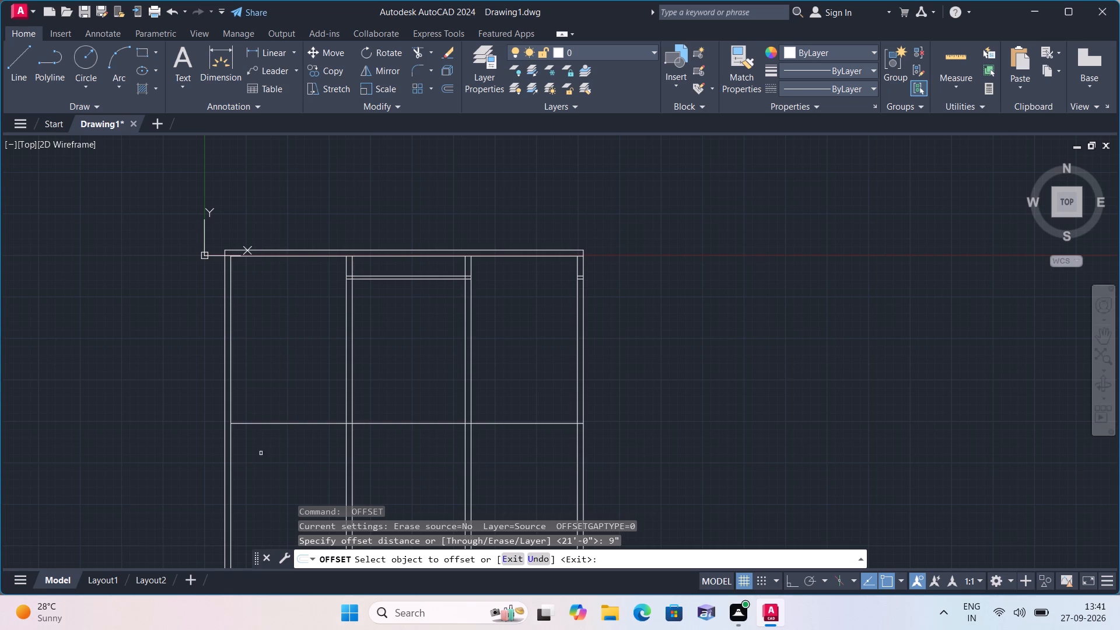
pyautogui.click(301, 423)
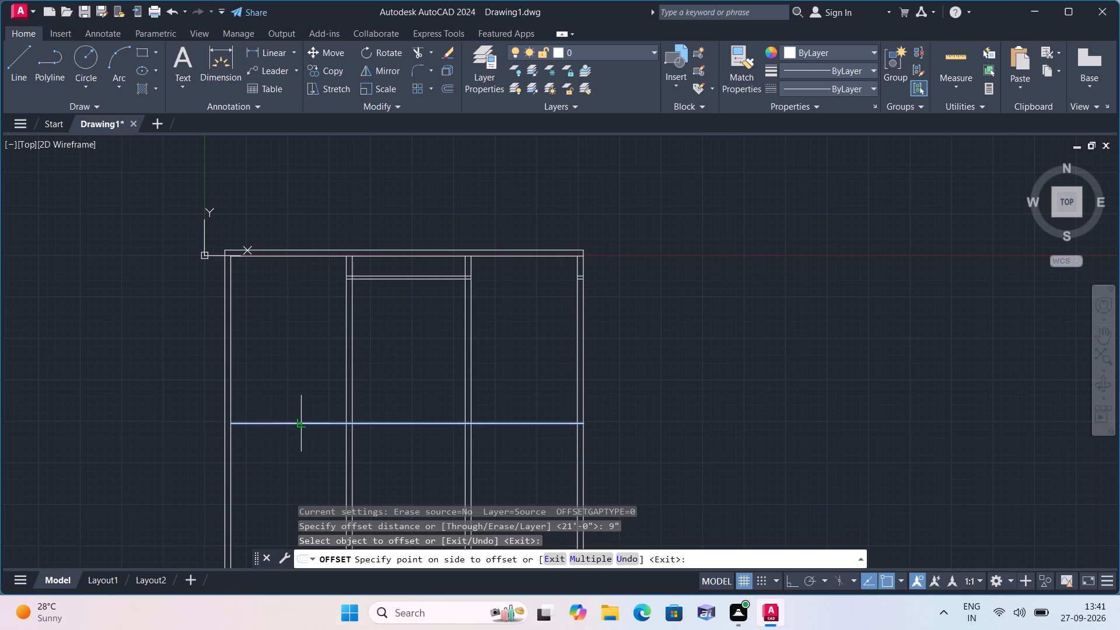
pyautogui.click(296, 447)
pyautogui.press('space')
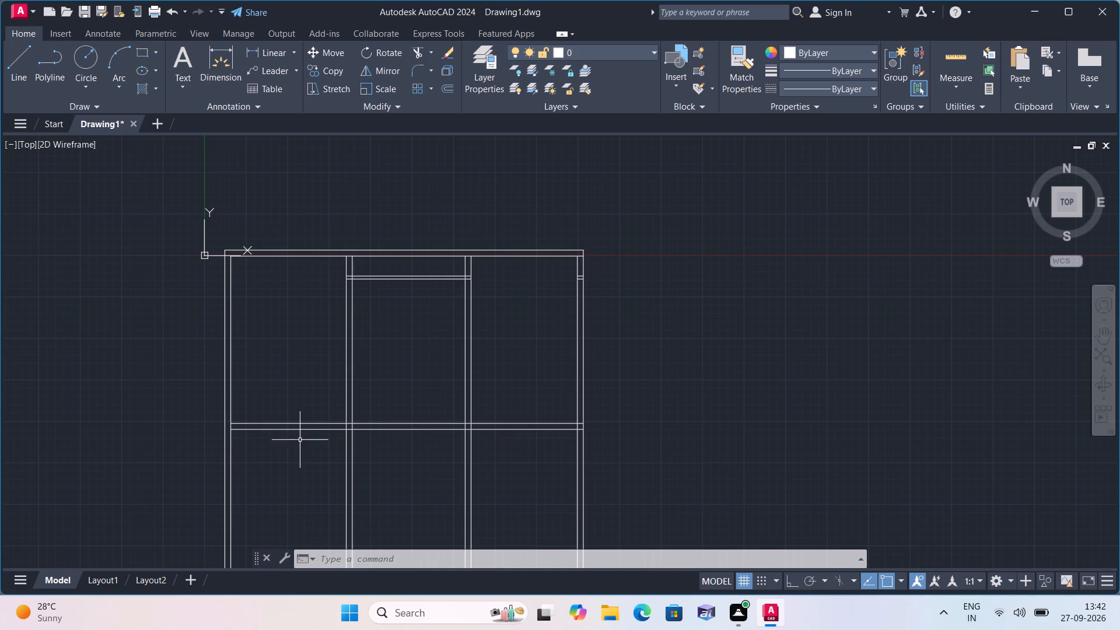
# Trim the new 9" horizontal wall's lines out of the middle and right rooms, keeping them across the left room.
pyautogui.scroll(1, 348, 425)
pyautogui.scroll(-1, 348, 426)
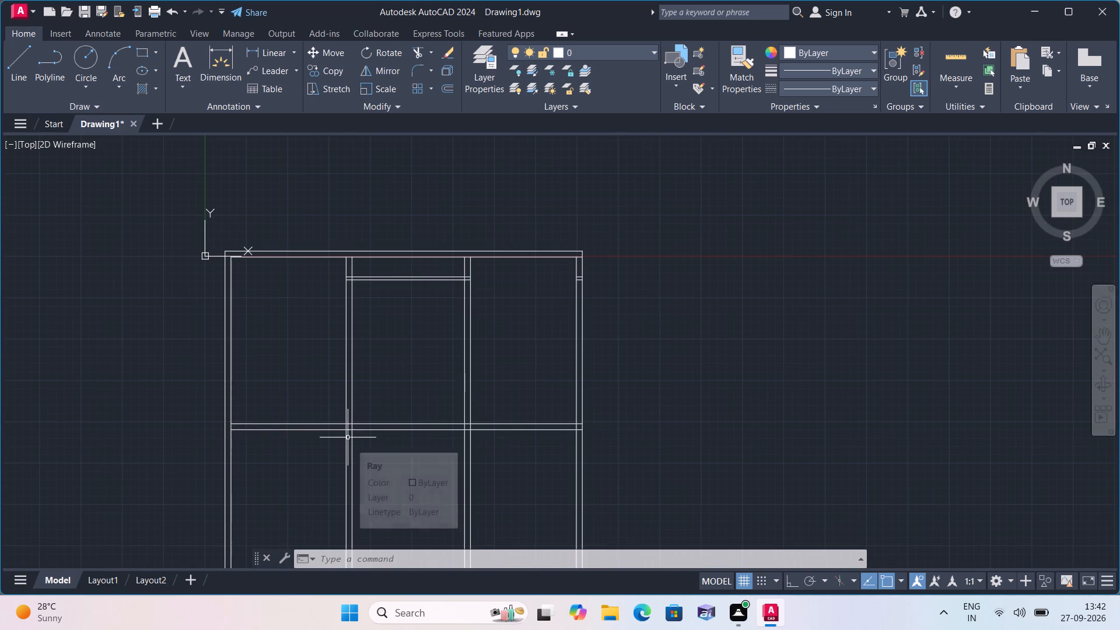
pyautogui.write('trim')
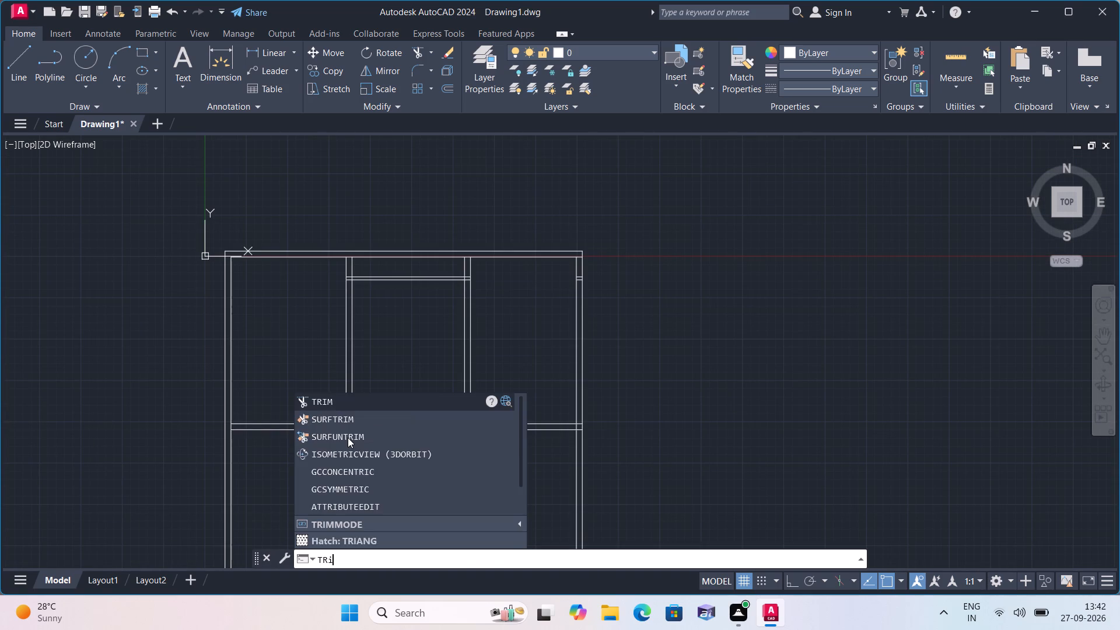
pyautogui.press('space')
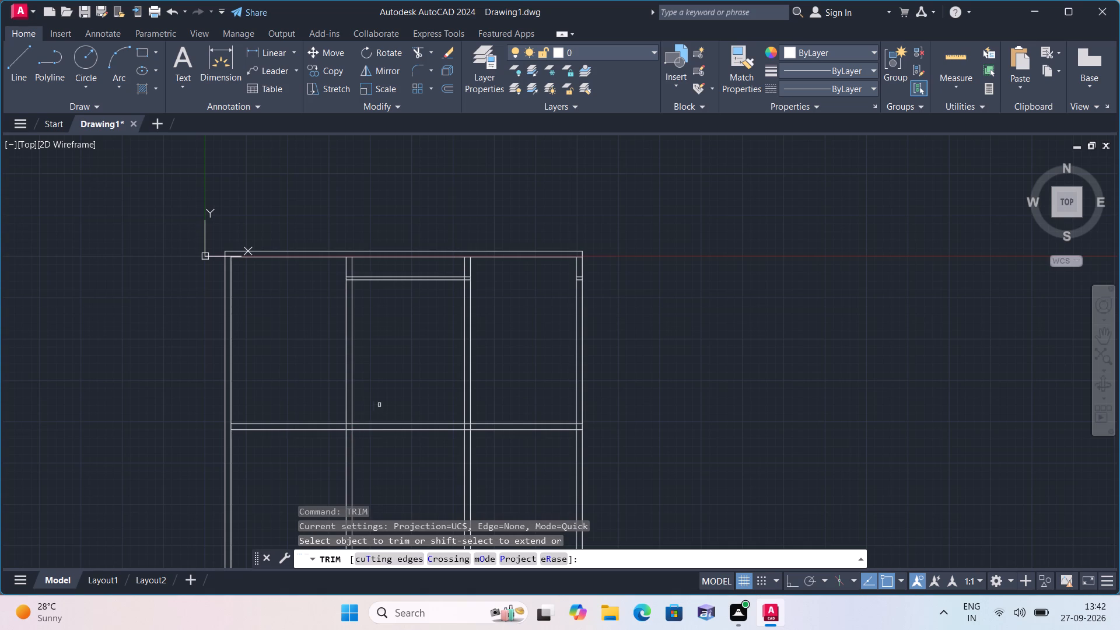
pyautogui.click(414, 390)
pyautogui.click(441, 510)
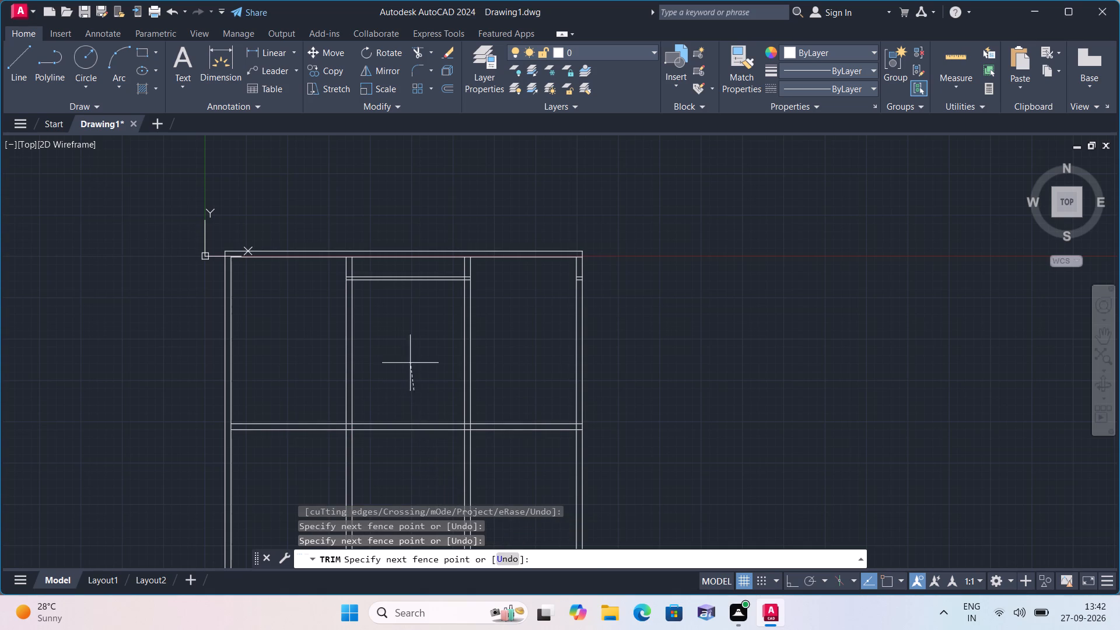
pyautogui.click(410, 363)
pyautogui.click(409, 443)
pyautogui.click(404, 352)
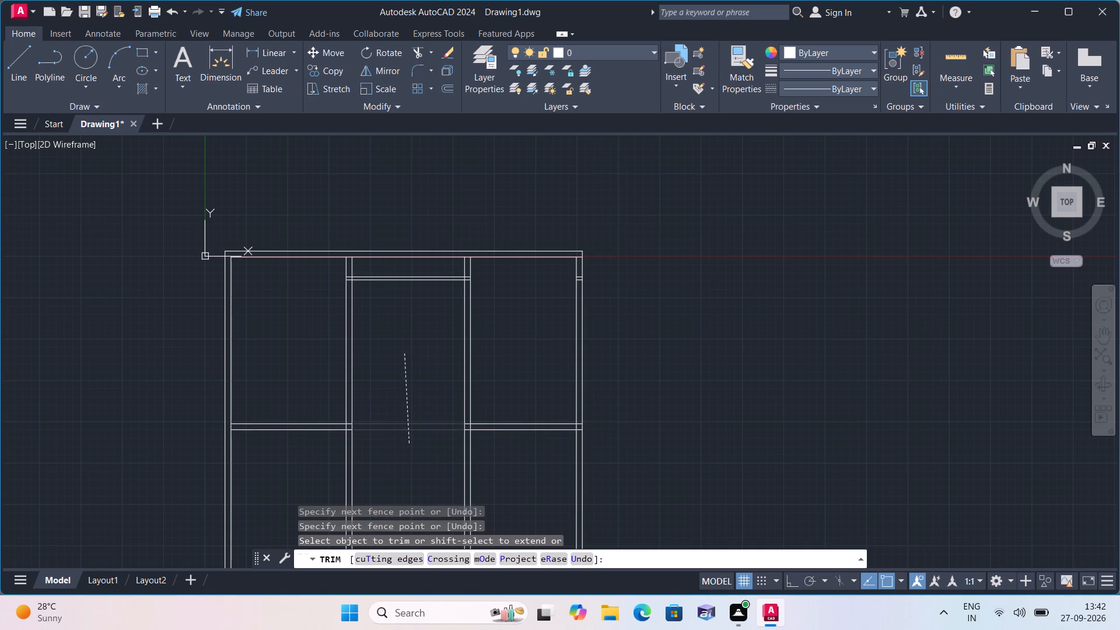
pyautogui.click(488, 342)
pyautogui.click(537, 459)
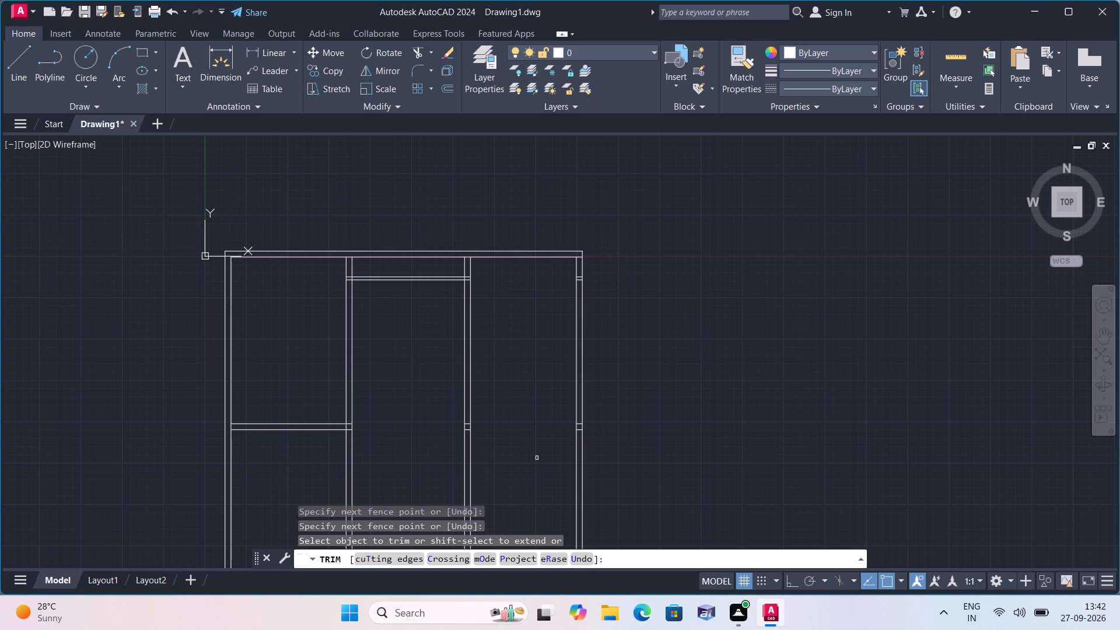
pyautogui.press('space')
# Offset the top wall's inner line 13'1.5" downward into the plan.
pyautogui.write('off')
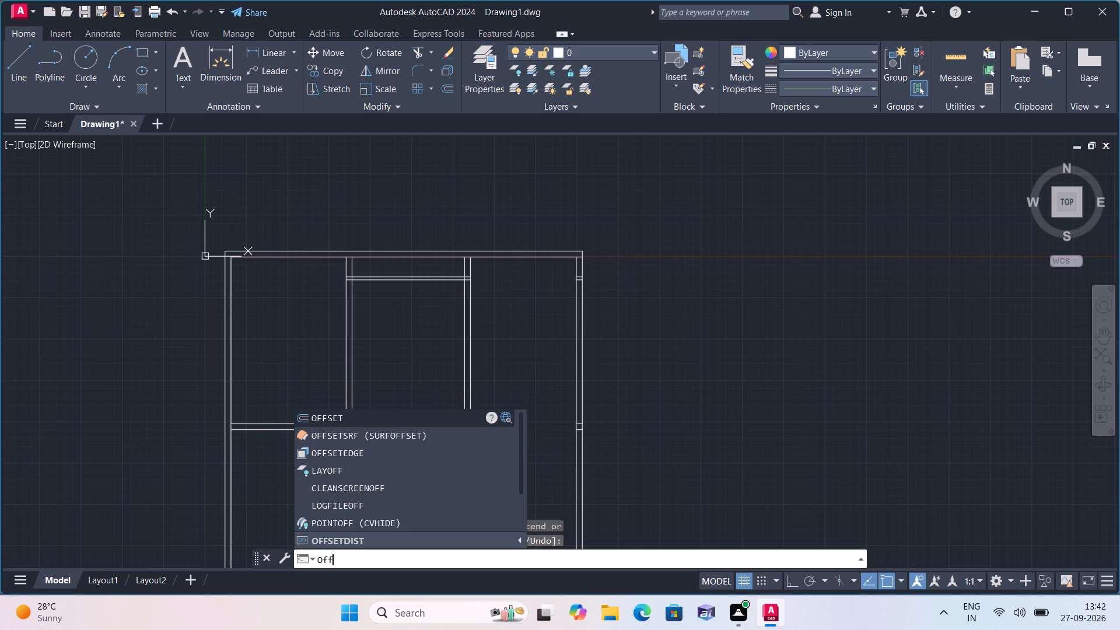
pyautogui.press('space')
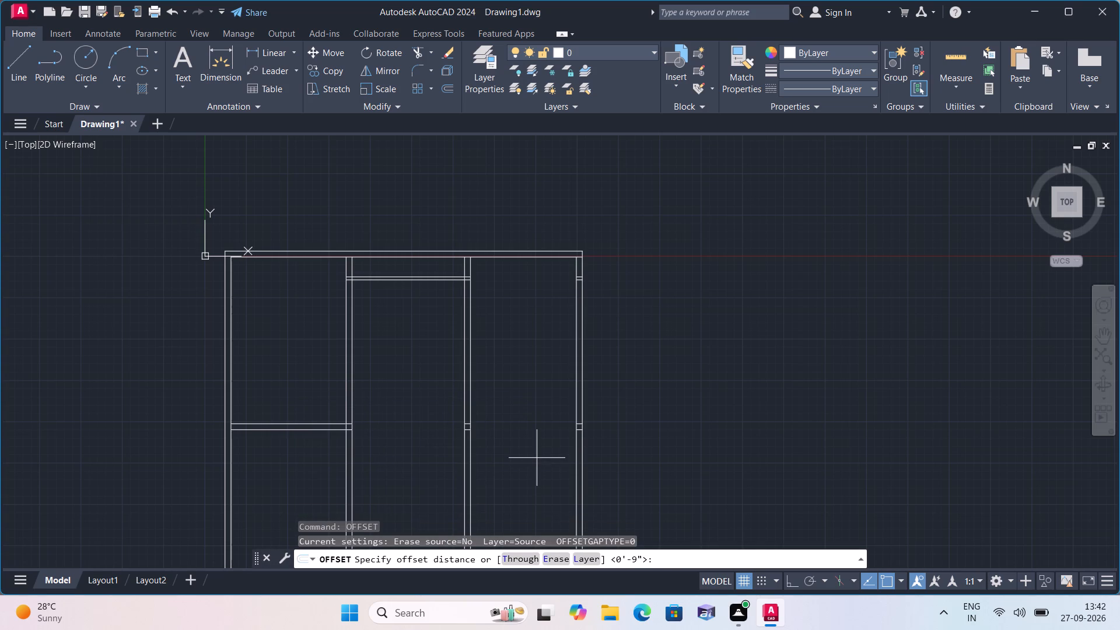
pyautogui.write("13'")
pyautogui.write('1.5"')
pyautogui.press('space')
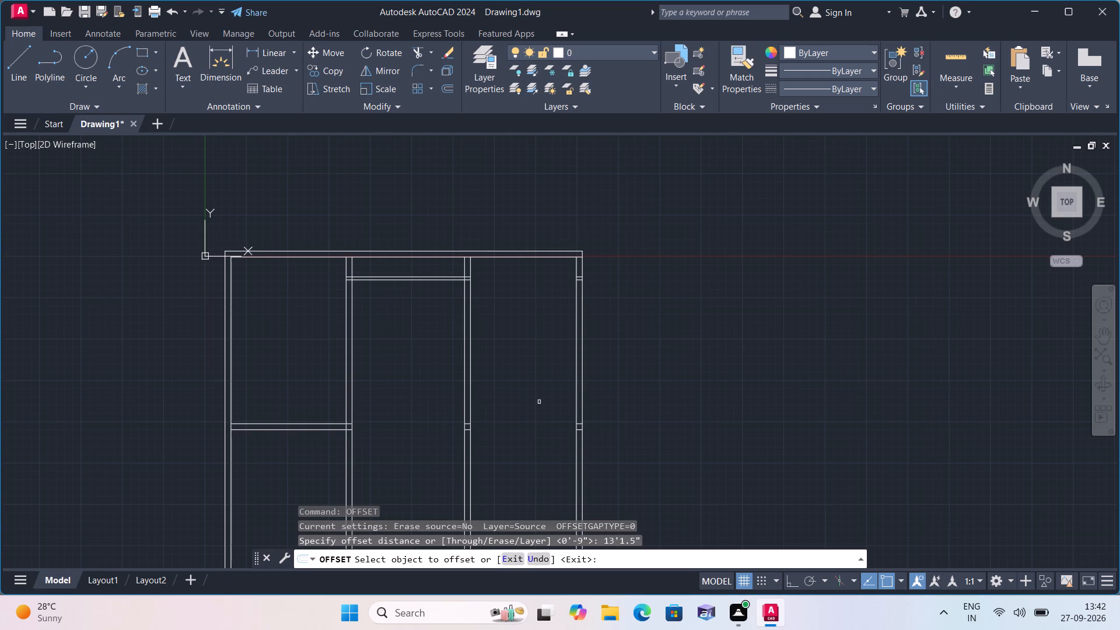
pyautogui.click(425, 258)
pyautogui.click(426, 337)
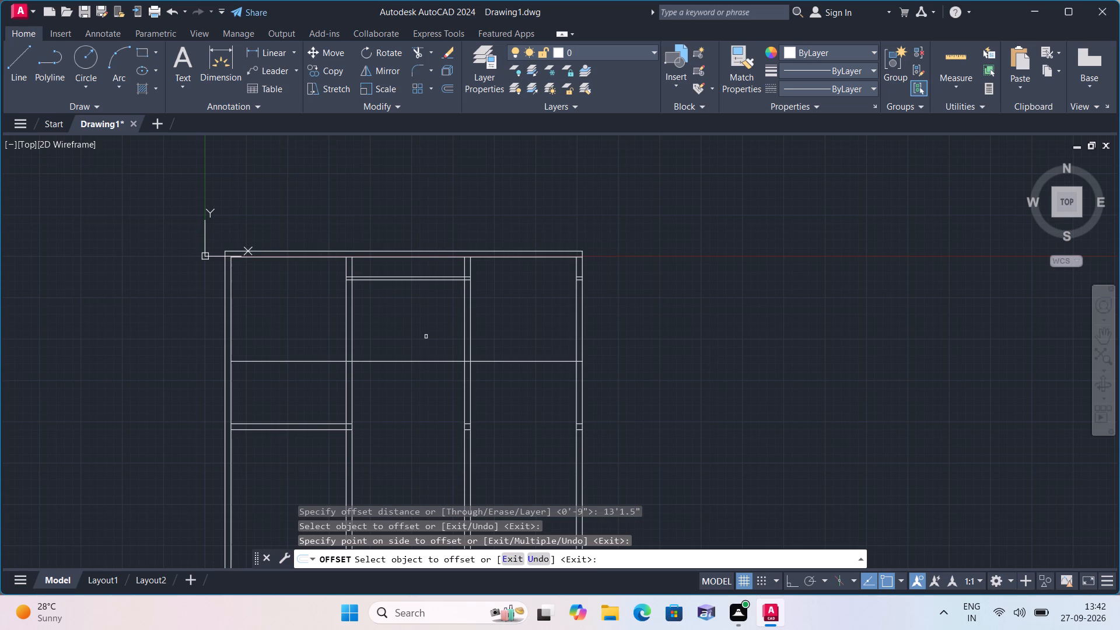
pyautogui.press('space')
# Offset the new horizontal line 9" downward to form a second horizontal main wall.
pyautogui.press('space')
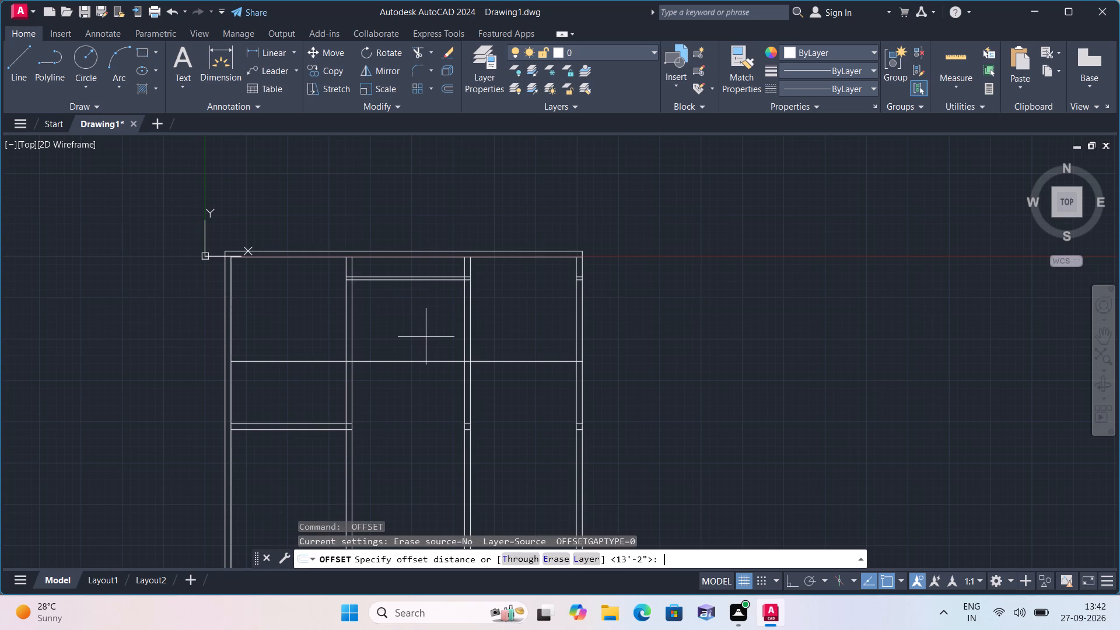
pyautogui.write('9"')
pyautogui.press('space')
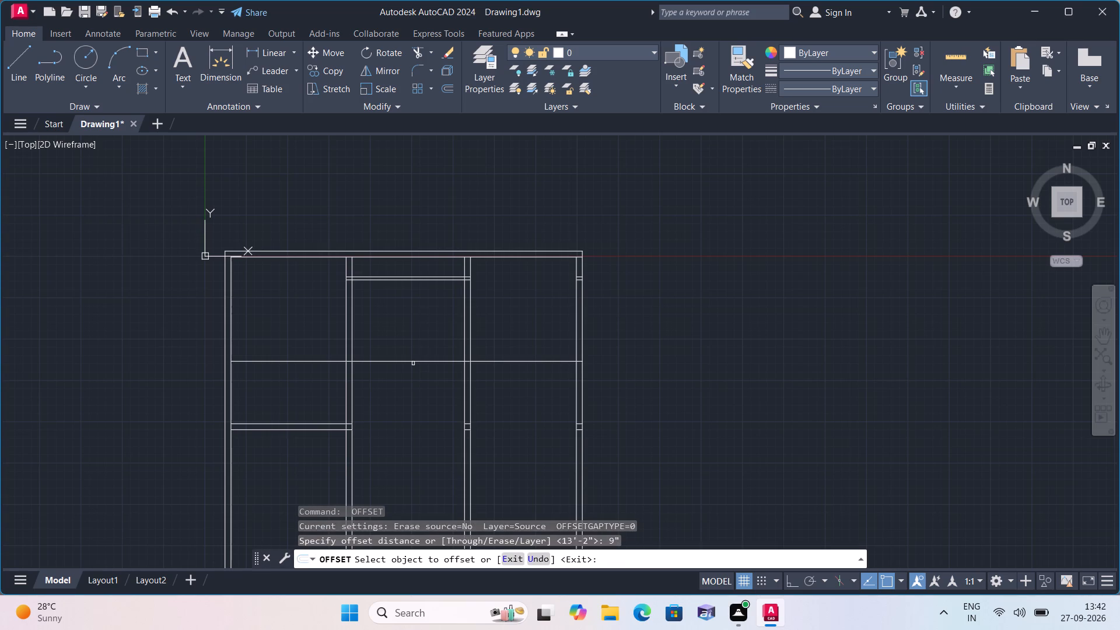
pyautogui.click(413, 361)
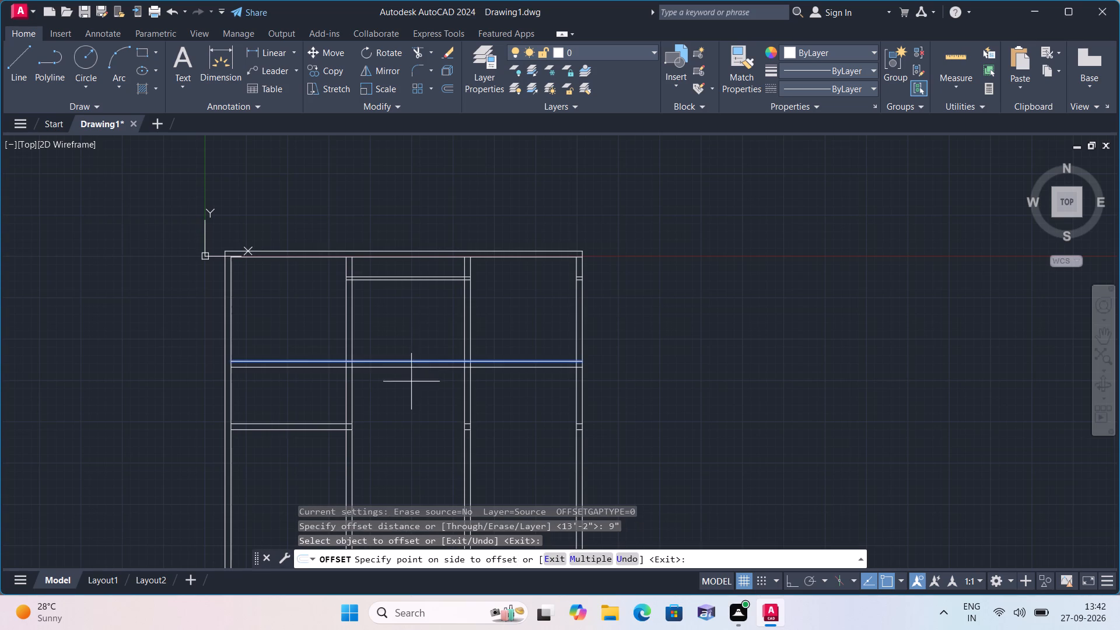
pyautogui.click(412, 387)
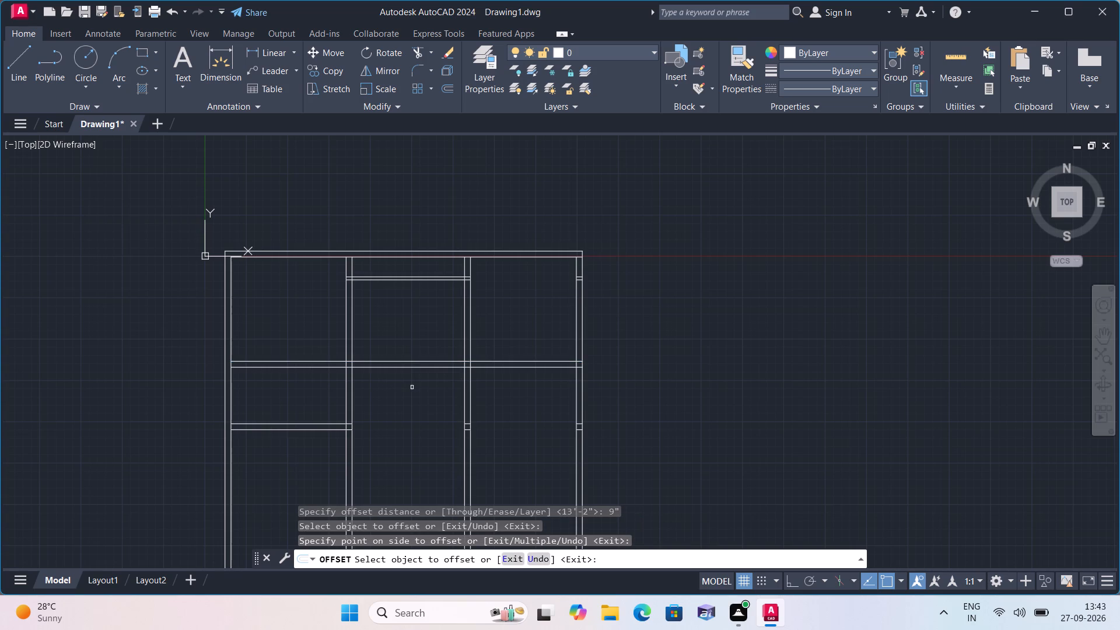
pyautogui.press('space')
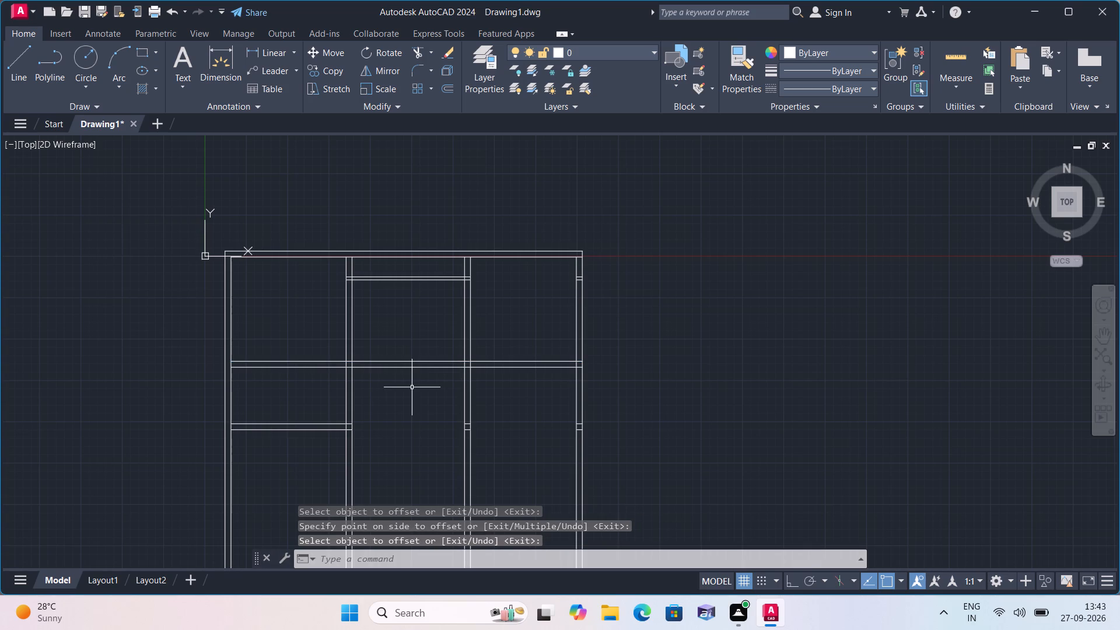
# Trim the second horizontal wall's lines out of the left room, keeping them across the middle and right rooms.
pyautogui.write('trim')
pyautogui.press('space')
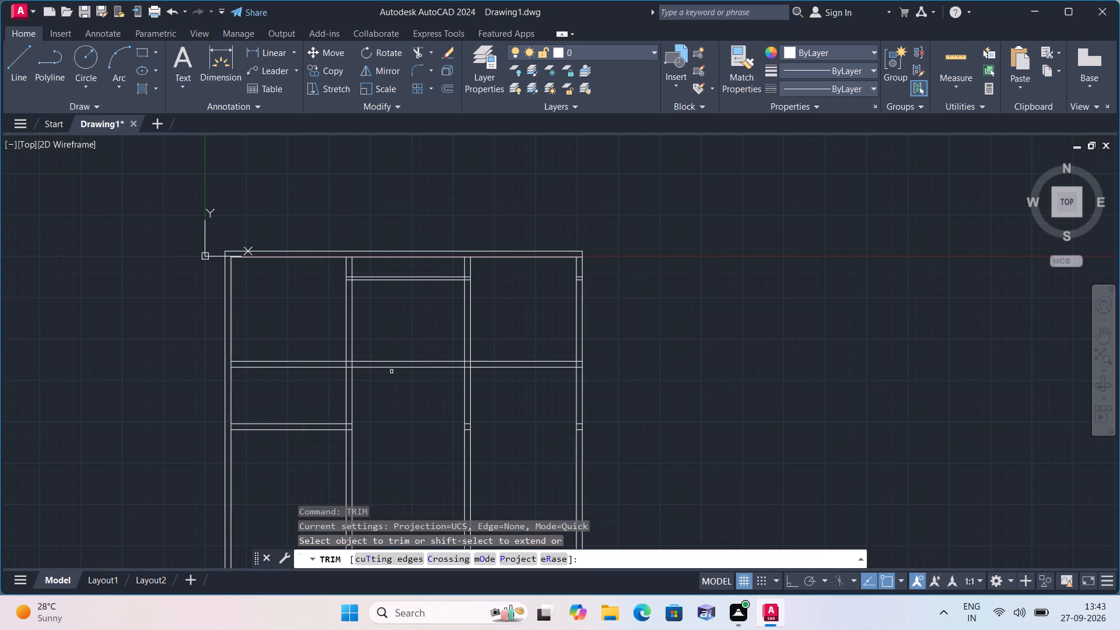
pyautogui.click(298, 336)
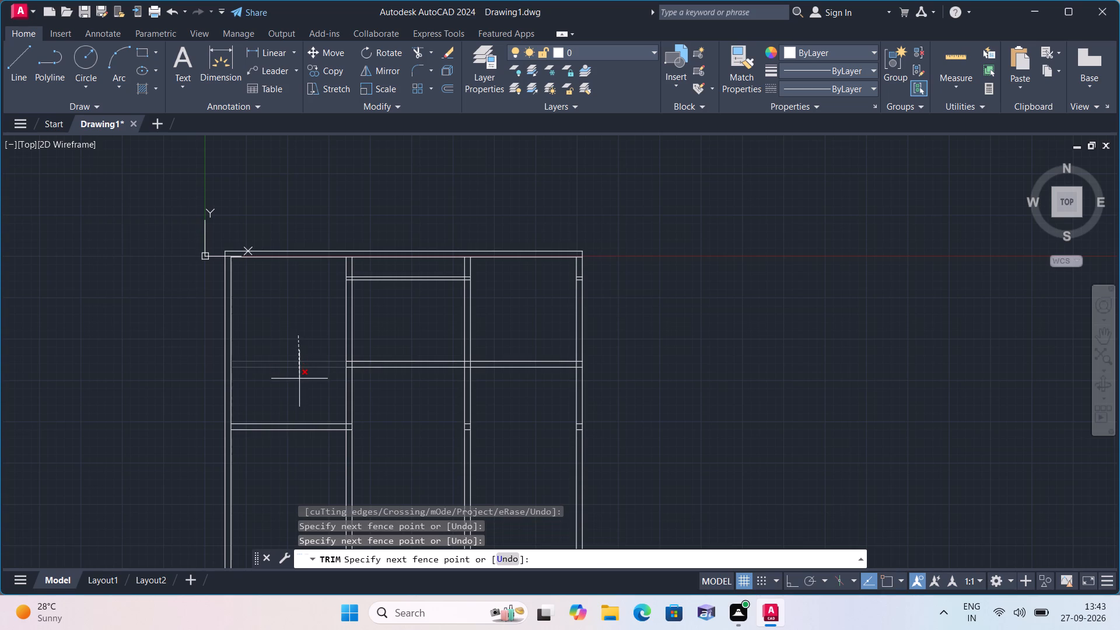
pyautogui.click(299, 379)
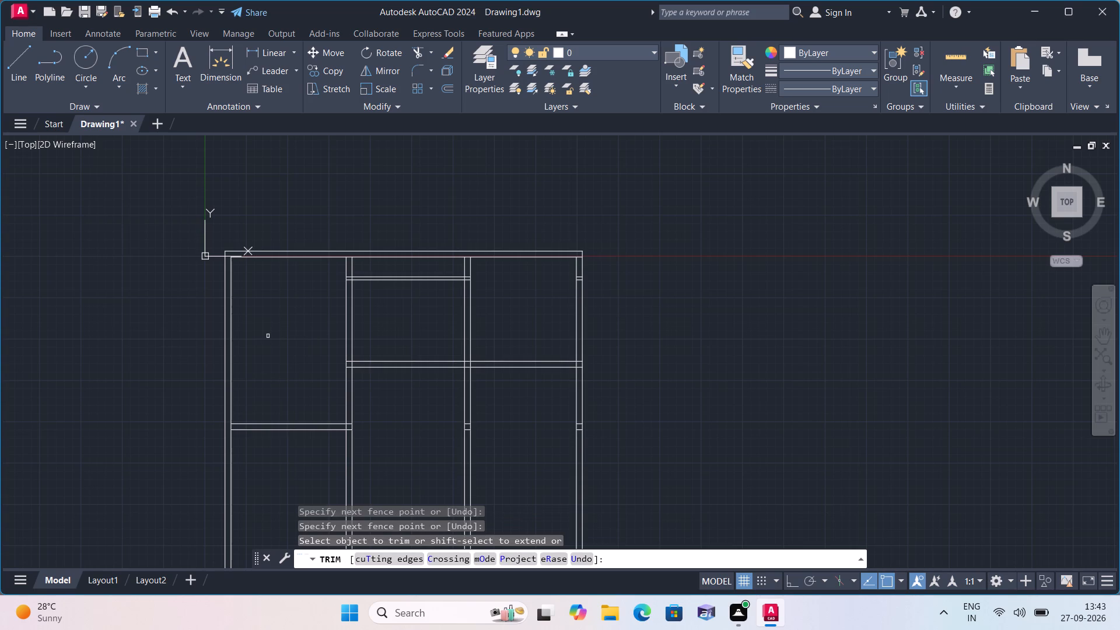
# Trim away the right outer wall between the top wall and the upper horizontal main wall, including the leftover short partition pieces.
pyautogui.scroll(-1, 268, 336)
pyautogui.scroll(4, 268, 336)
pyautogui.scroll(-2, 268, 336)
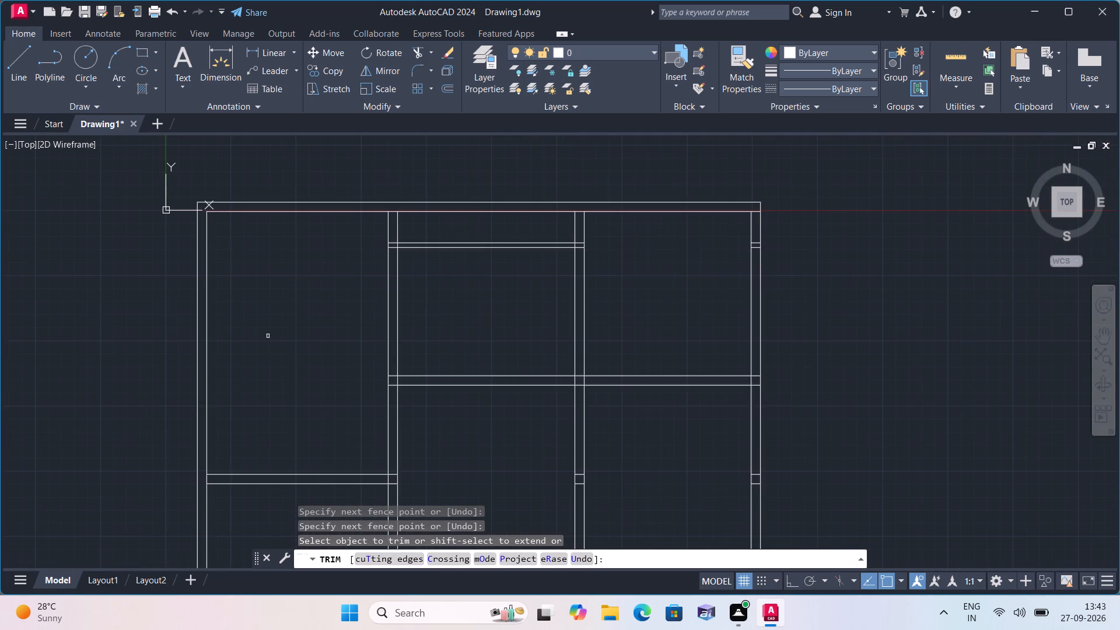
pyautogui.scroll(4, 268, 336)
pyautogui.scroll(-2, 268, 336)
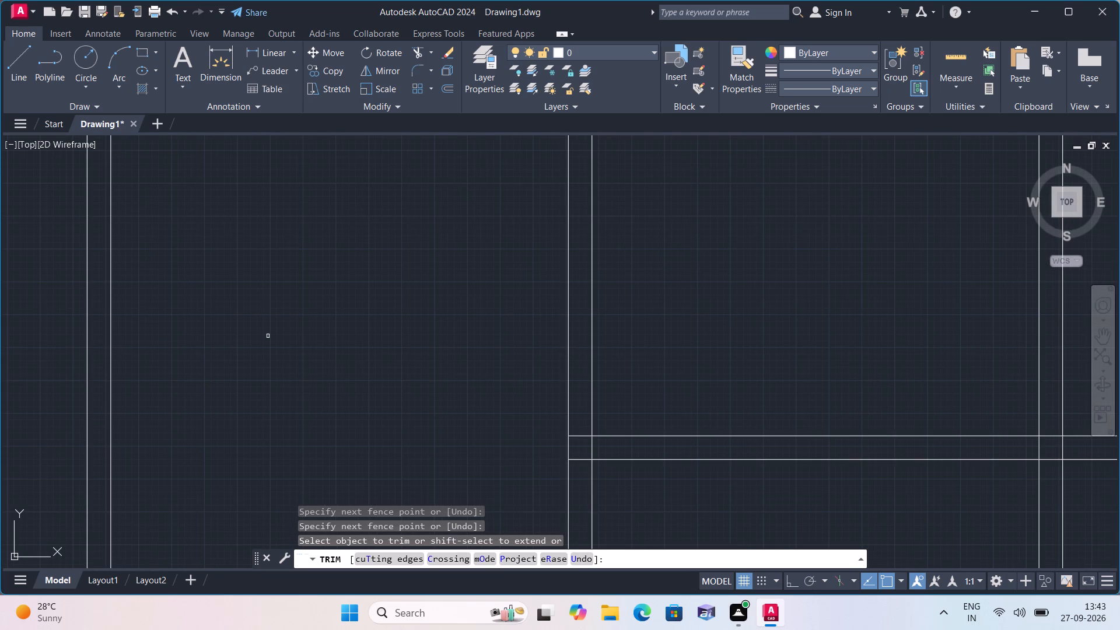
pyautogui.scroll(1, 268, 336)
pyautogui.scroll(-1, 268, 336)
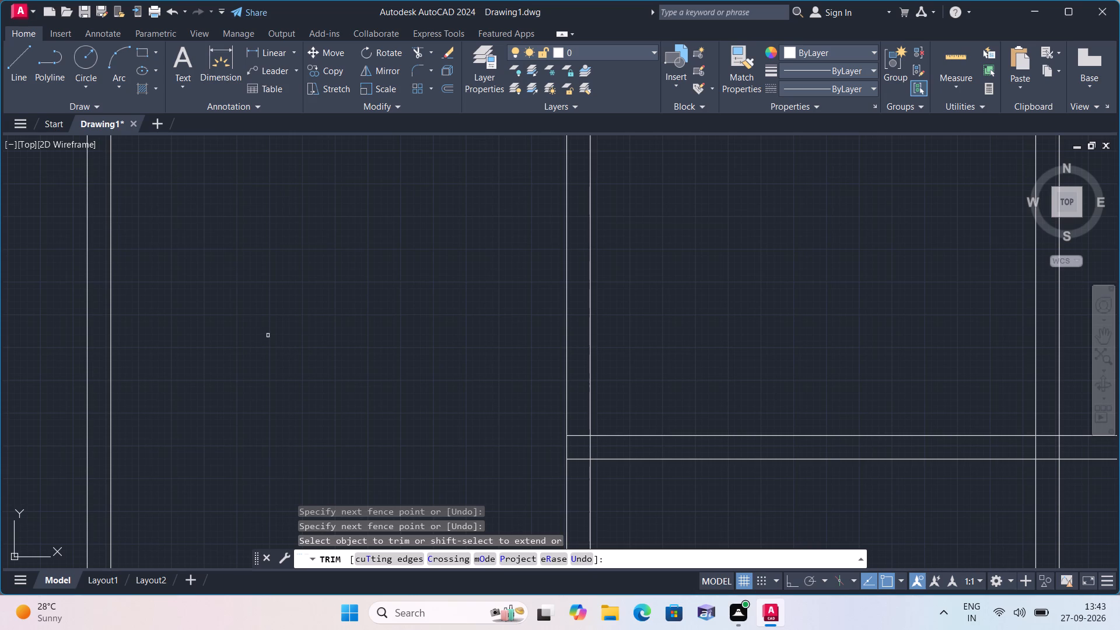
pyautogui.moveTo(485, 293); pyautogui.dragTo(309, 387, button='middle')
pyautogui.scroll(-1, 485, 293)
pyautogui.scroll(-2, 268, 401)
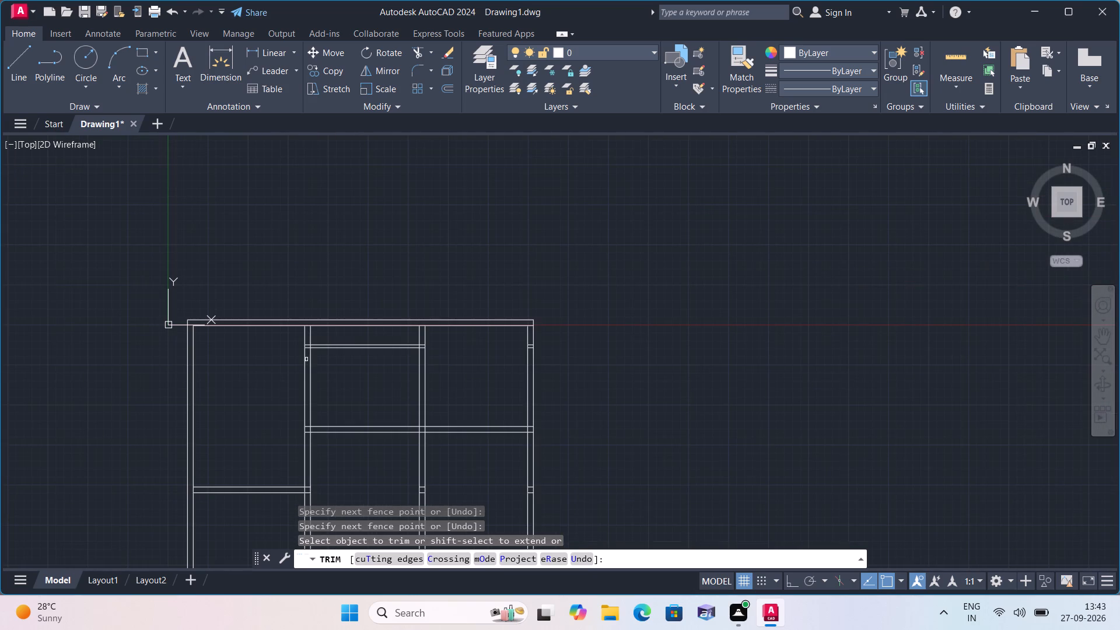
pyautogui.moveTo(488, 370); pyautogui.dragTo(335, 389, button='middle')
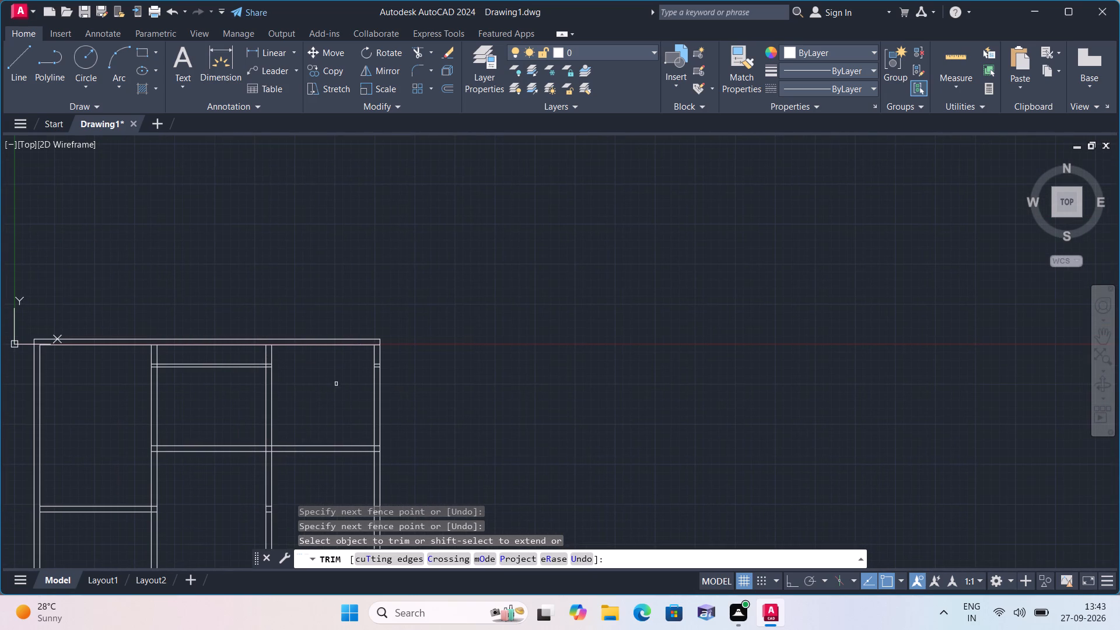
pyautogui.click(344, 379)
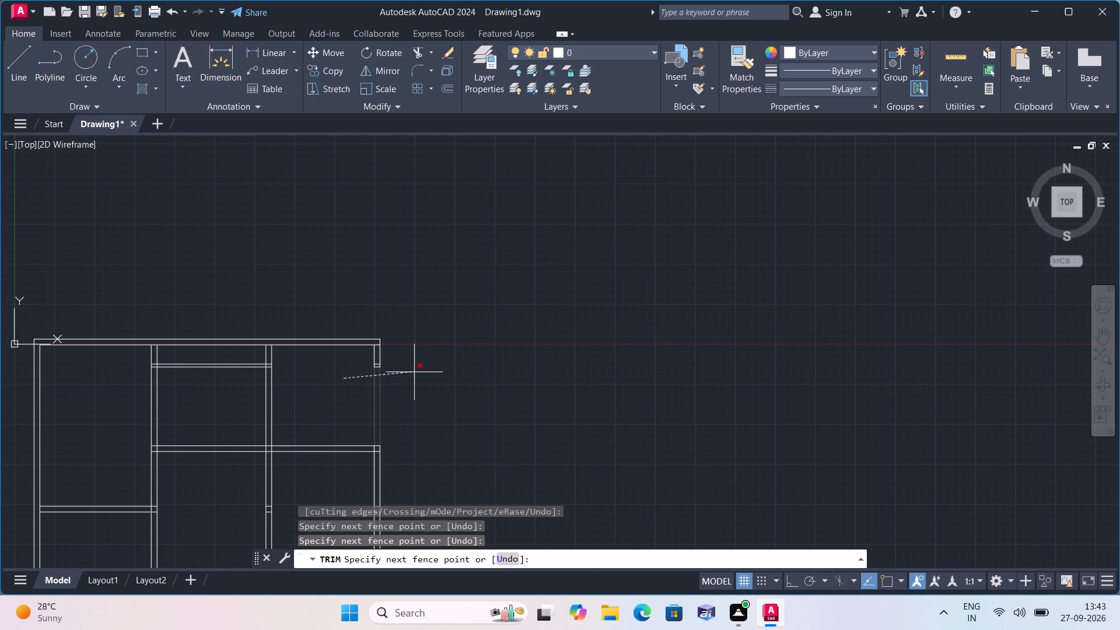
pyautogui.click(429, 371)
pyautogui.click(321, 358)
pyautogui.click(502, 350)
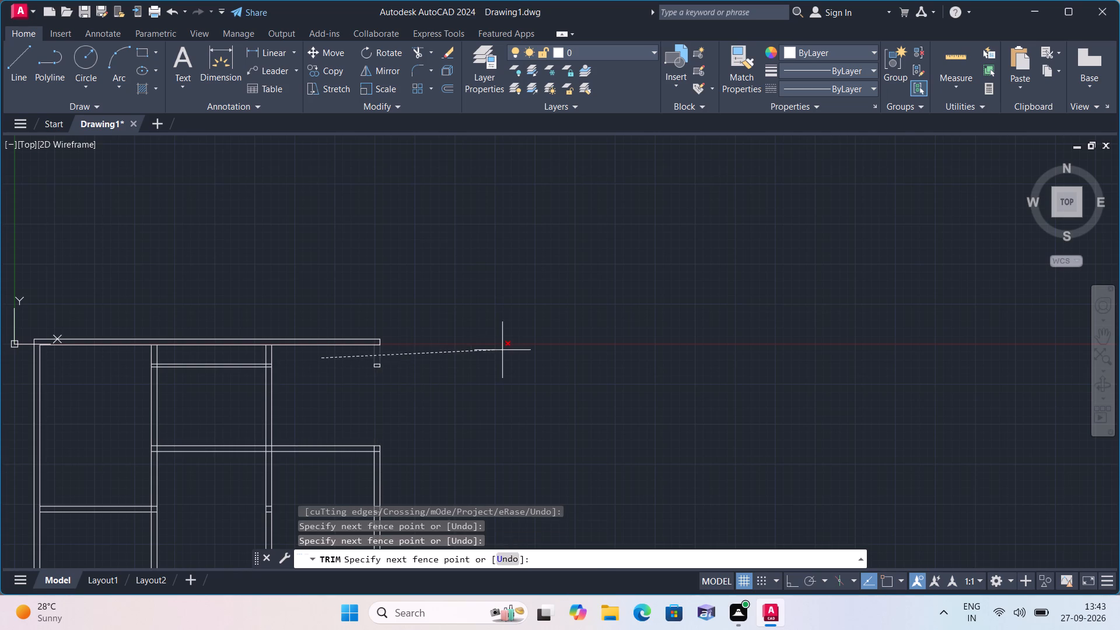
pyautogui.click(363, 367)
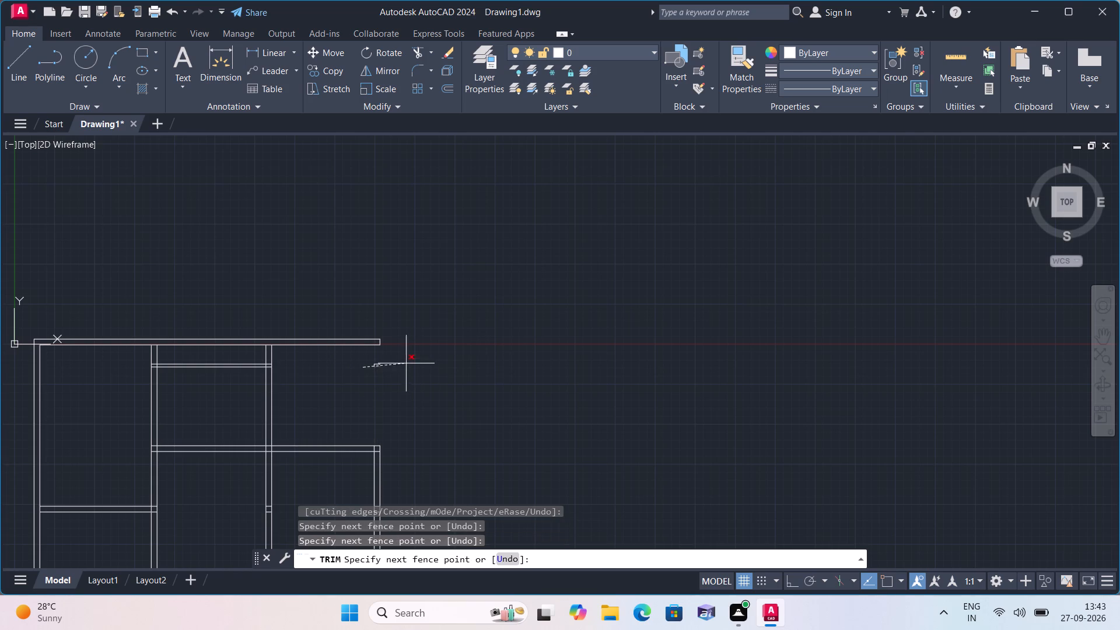
pyautogui.click(390, 363)
pyautogui.click(373, 362)
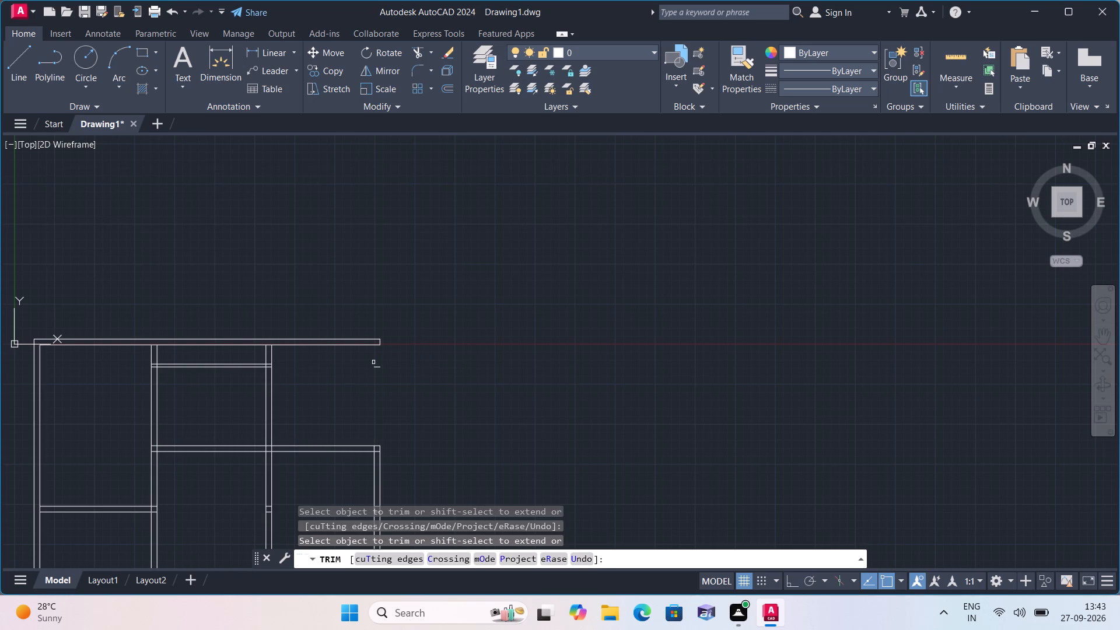
pyautogui.click(376, 367)
pyautogui.scroll(-1, 377, 369)
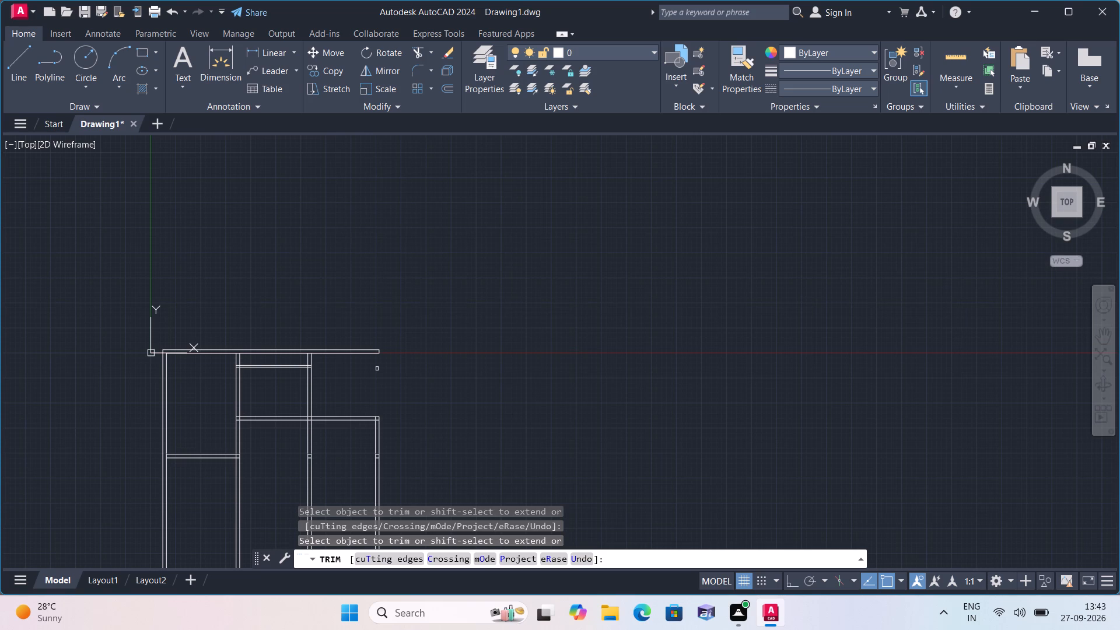
pyautogui.press('space')
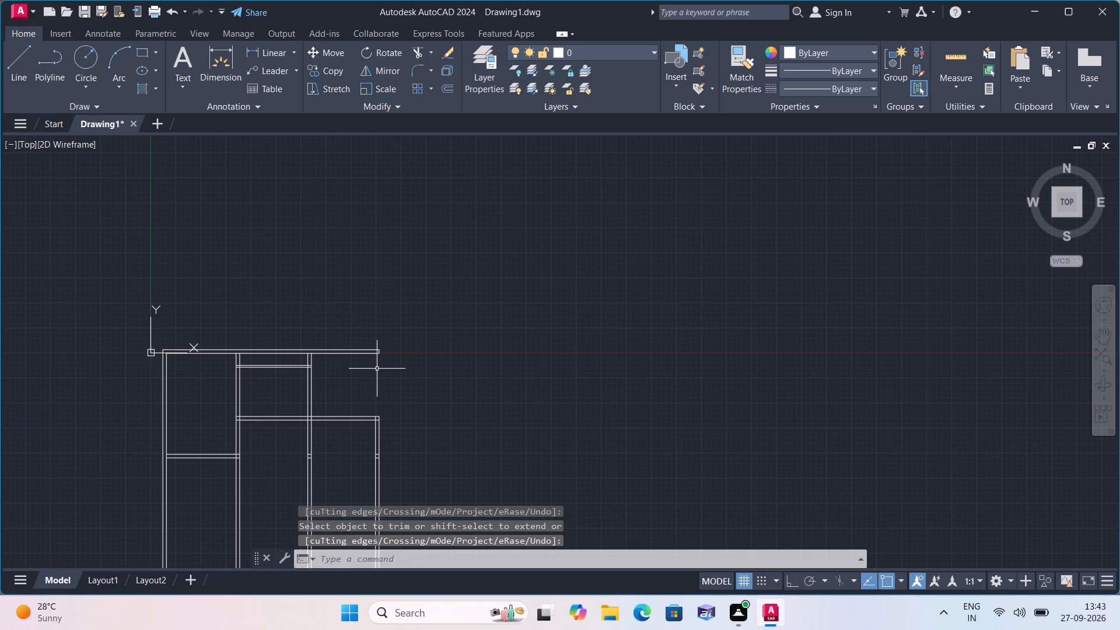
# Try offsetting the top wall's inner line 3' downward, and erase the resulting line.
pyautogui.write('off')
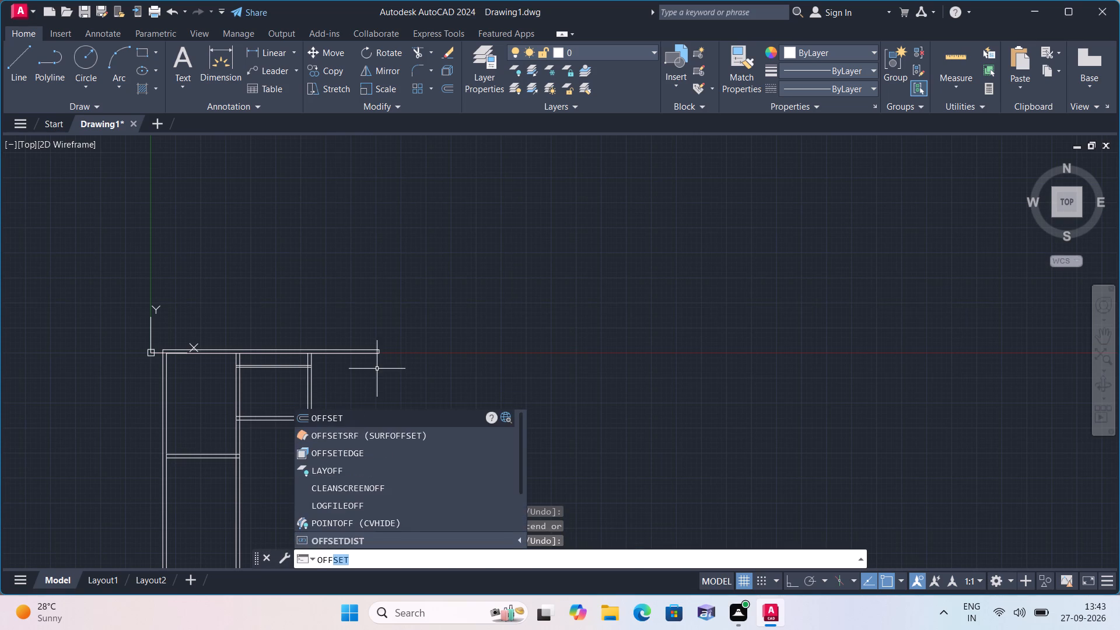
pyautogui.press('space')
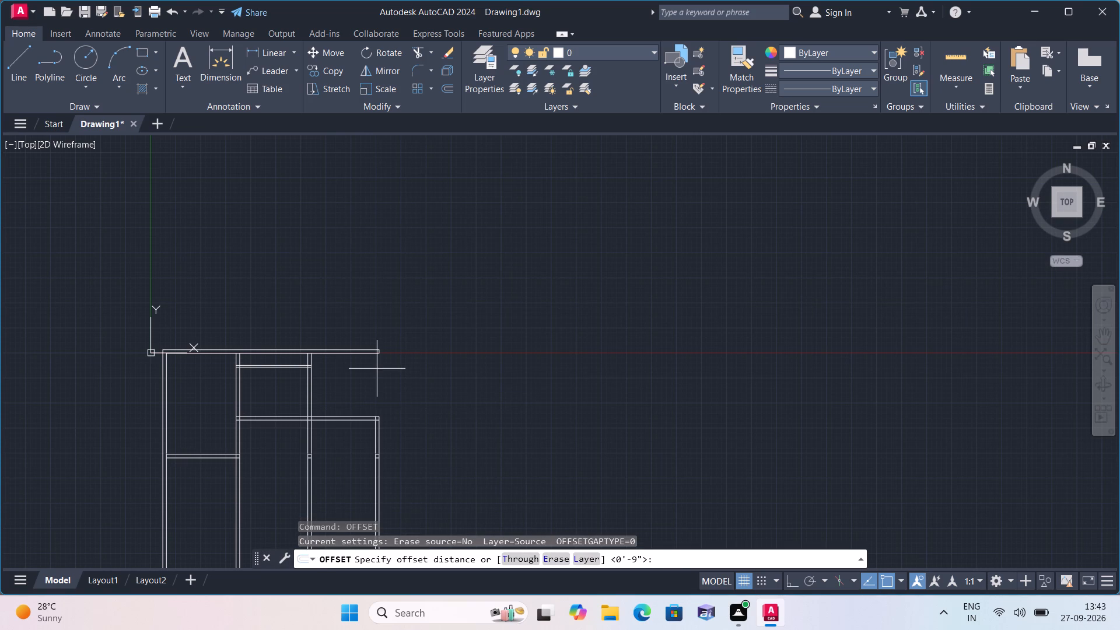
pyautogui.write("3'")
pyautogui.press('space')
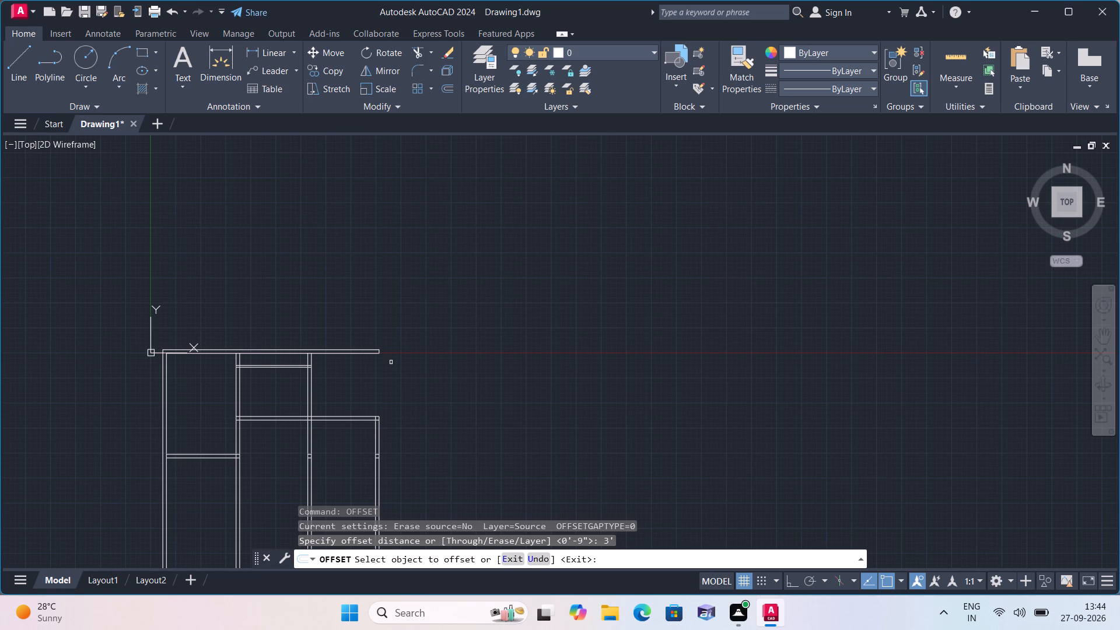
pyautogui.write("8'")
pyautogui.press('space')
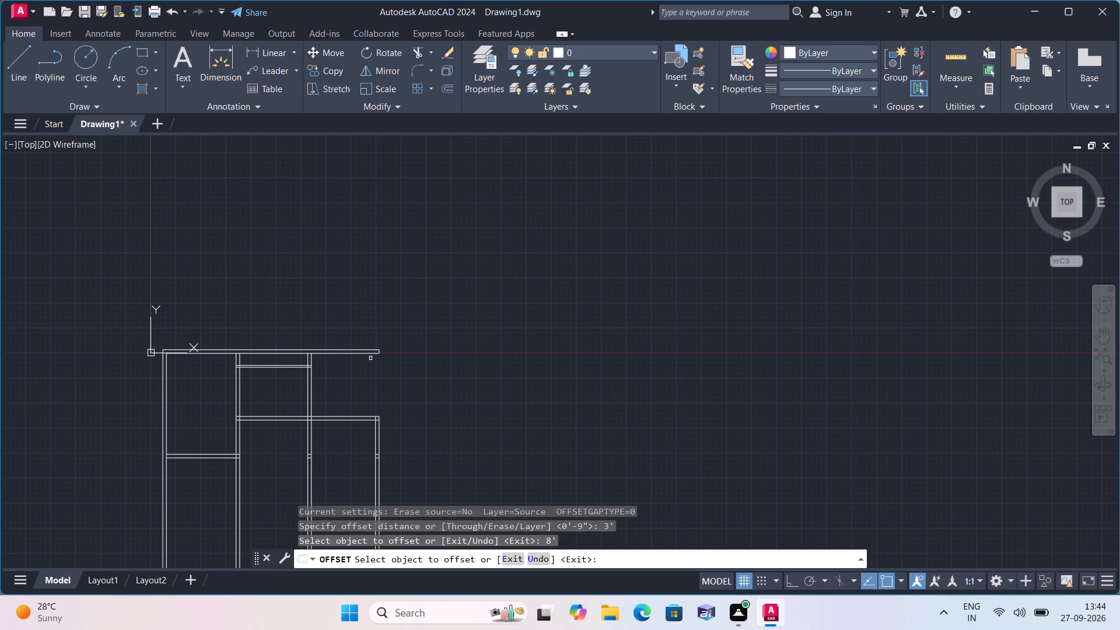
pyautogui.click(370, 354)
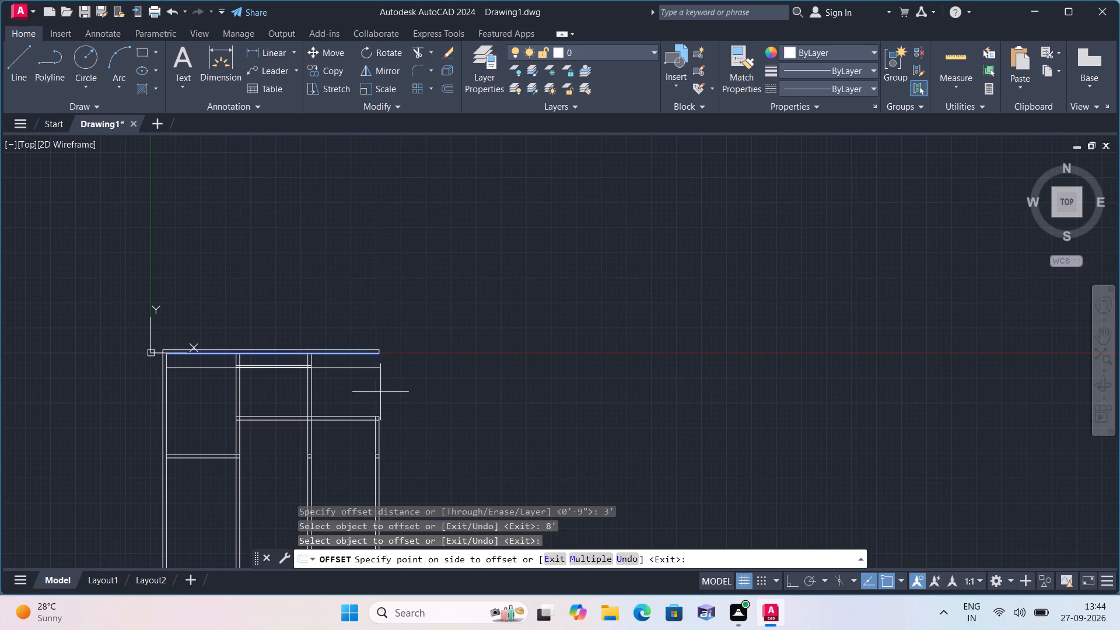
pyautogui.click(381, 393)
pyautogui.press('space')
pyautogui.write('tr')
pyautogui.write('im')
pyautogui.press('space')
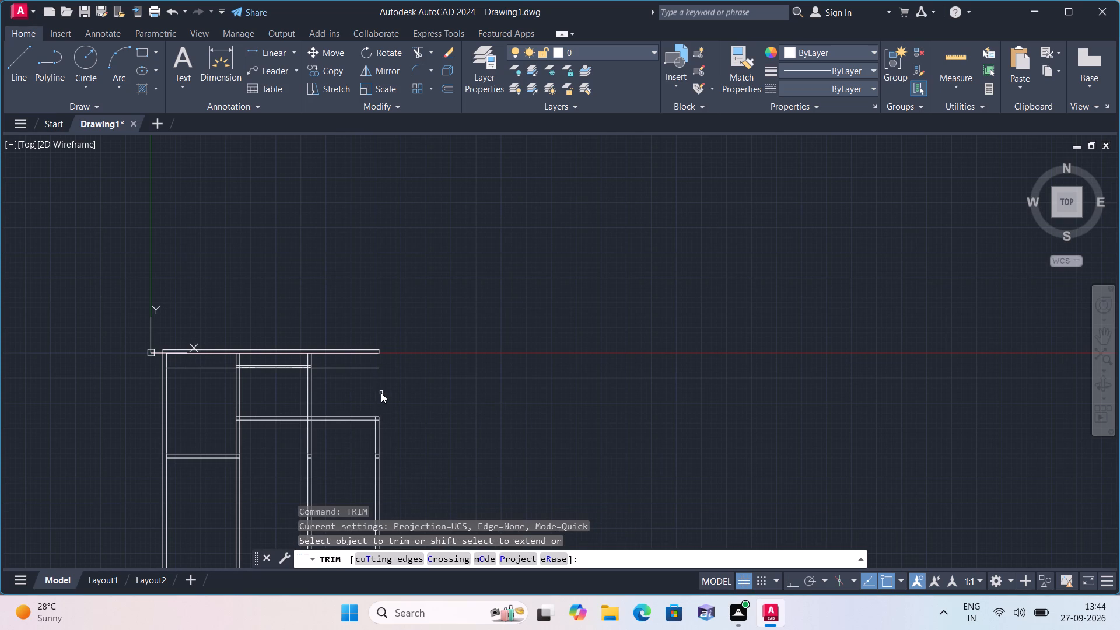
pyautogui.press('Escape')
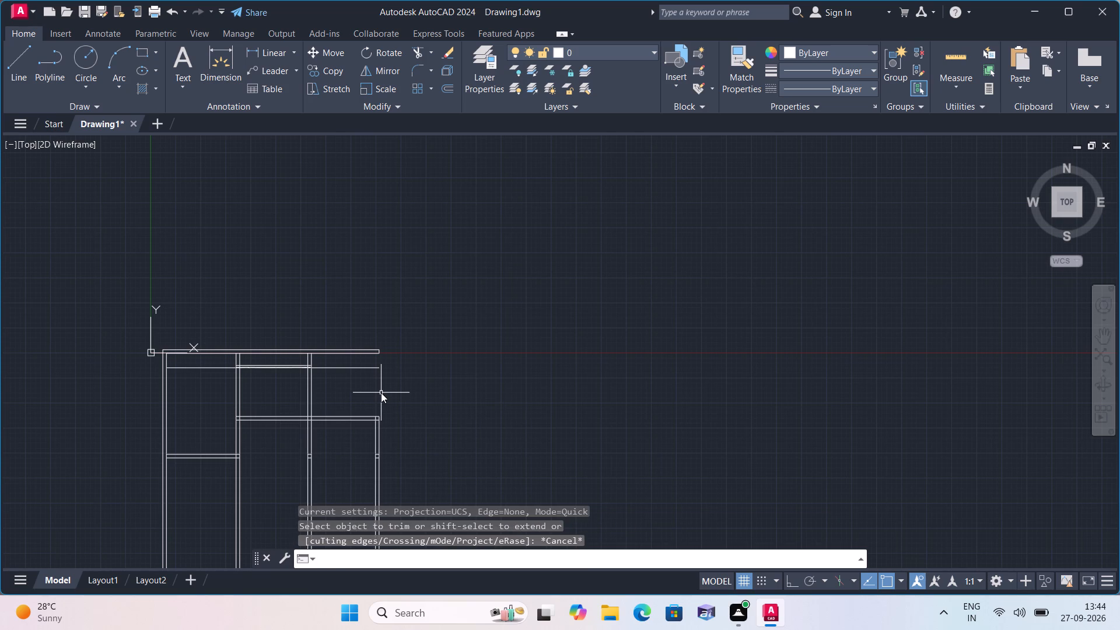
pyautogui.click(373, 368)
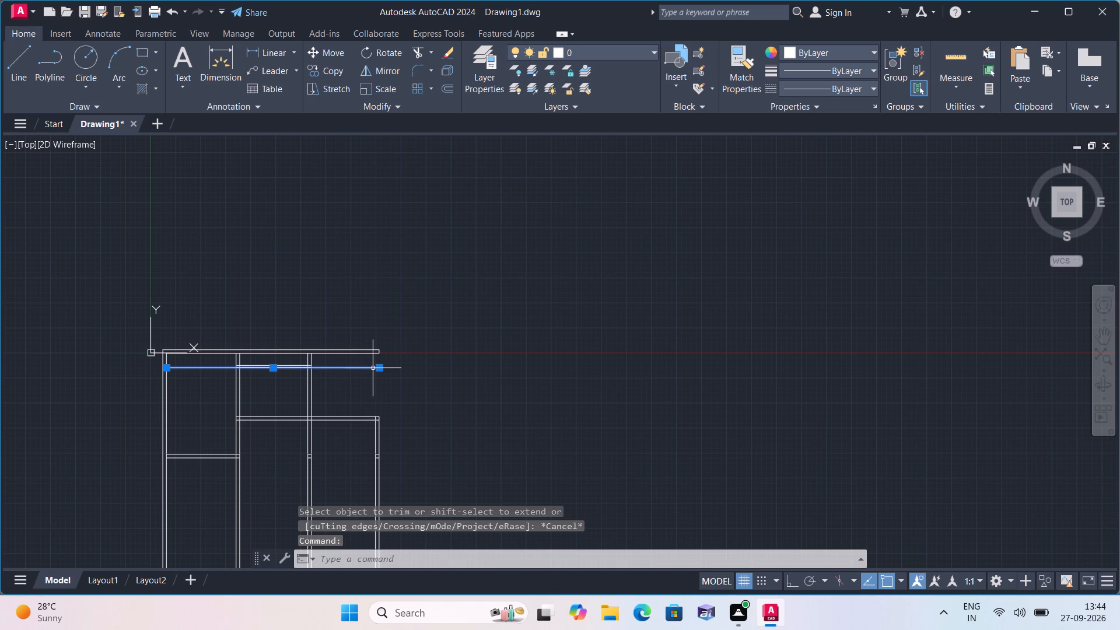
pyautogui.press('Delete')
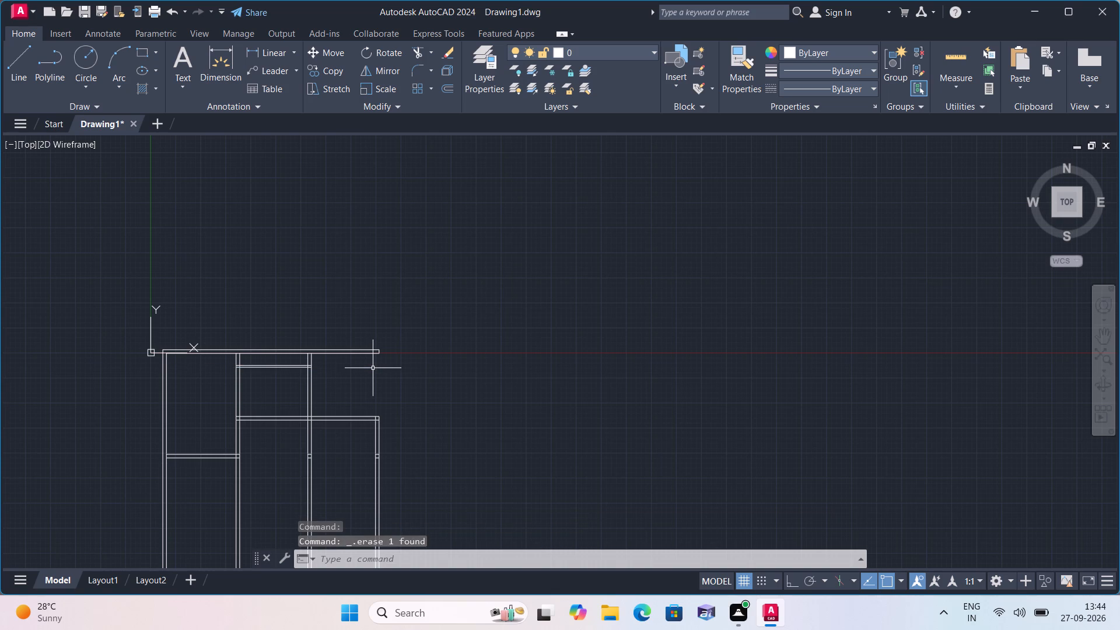
# Extend both lines of the right outer wall up from the upper horizontal main wall to the top wall.
pyautogui.write('4c')
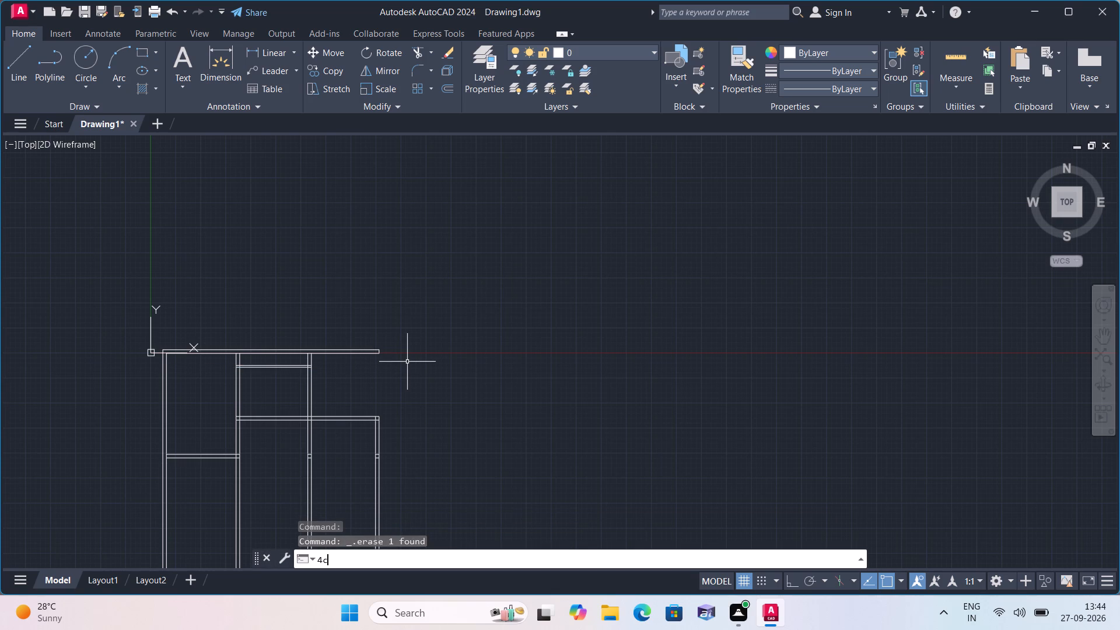
pyautogui.press('BackSpace')
pyautogui.write('xte')
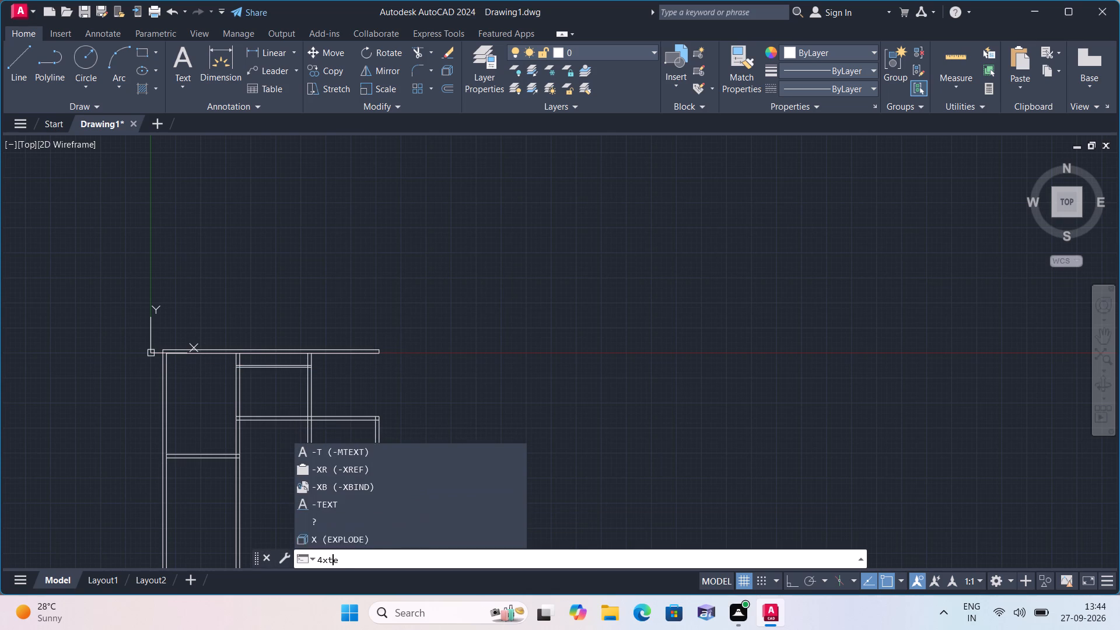
pyautogui.press('BackSpace')
pyautogui.press('BackSpace')
pyautogui.press('BackSpace')
pyautogui.press('BackSpace')
pyautogui.press('BackSpace')
pyautogui.press('BackSpace')
pyautogui.press('BackSpace')
pyautogui.press('BackSpace')
pyautogui.press('BackSpace')
pyautogui.press('BackSpace')
pyautogui.press('BackSpace')
pyautogui.press('BackSpace')
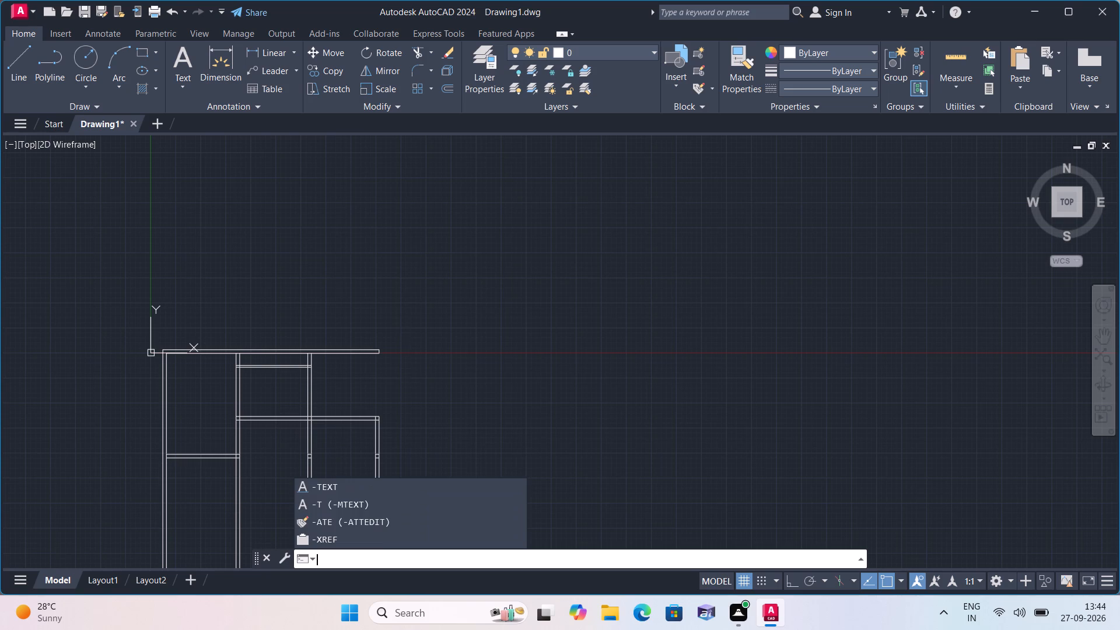
pyautogui.write('ext')
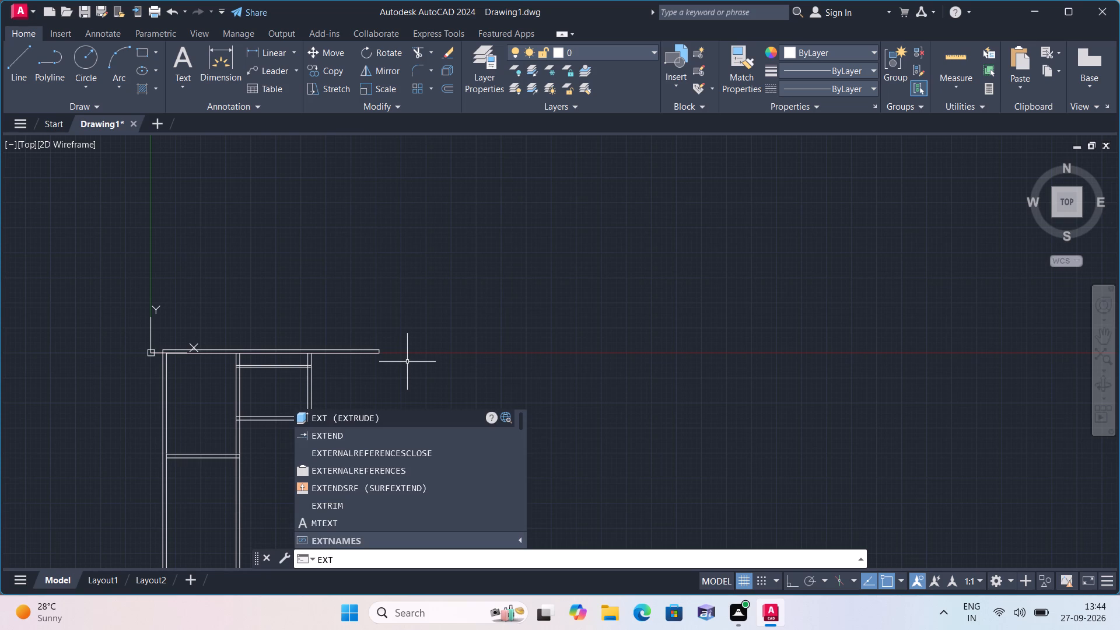
pyautogui.write('e')
pyautogui.press('space')
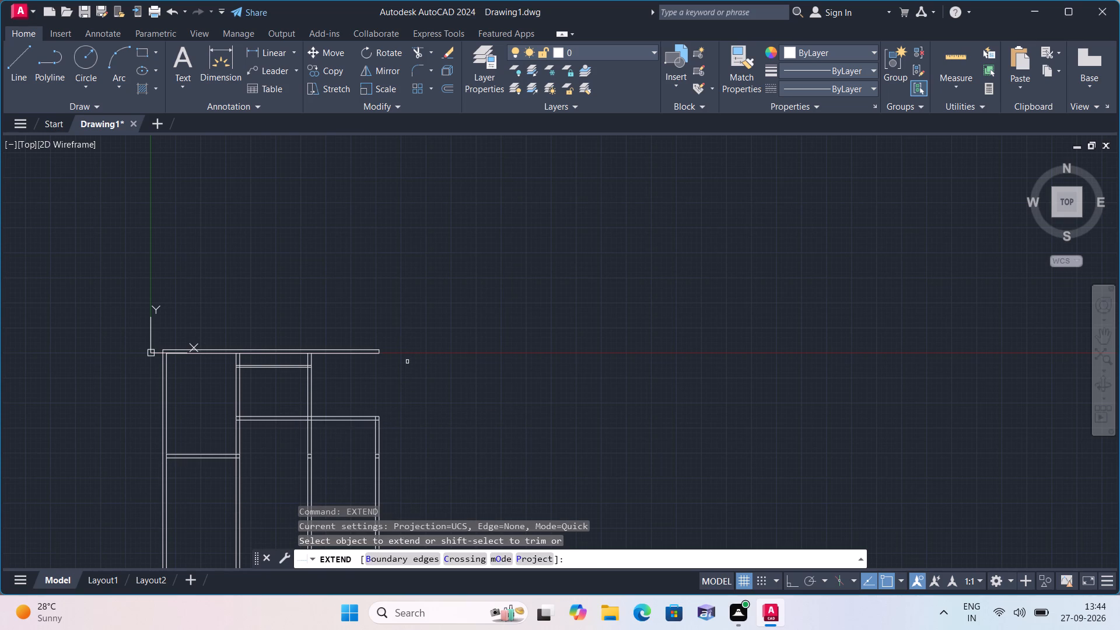
pyautogui.scroll(-1, 418, 378)
pyautogui.click(378, 425)
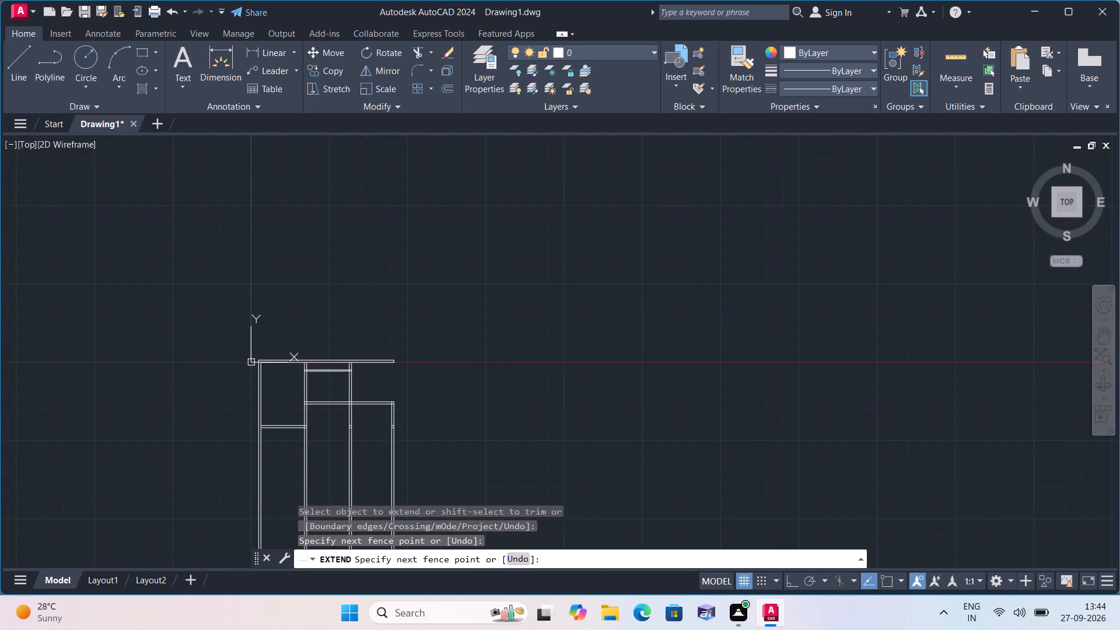
pyautogui.click(496, 399)
pyautogui.scroll(3, 447, 379)
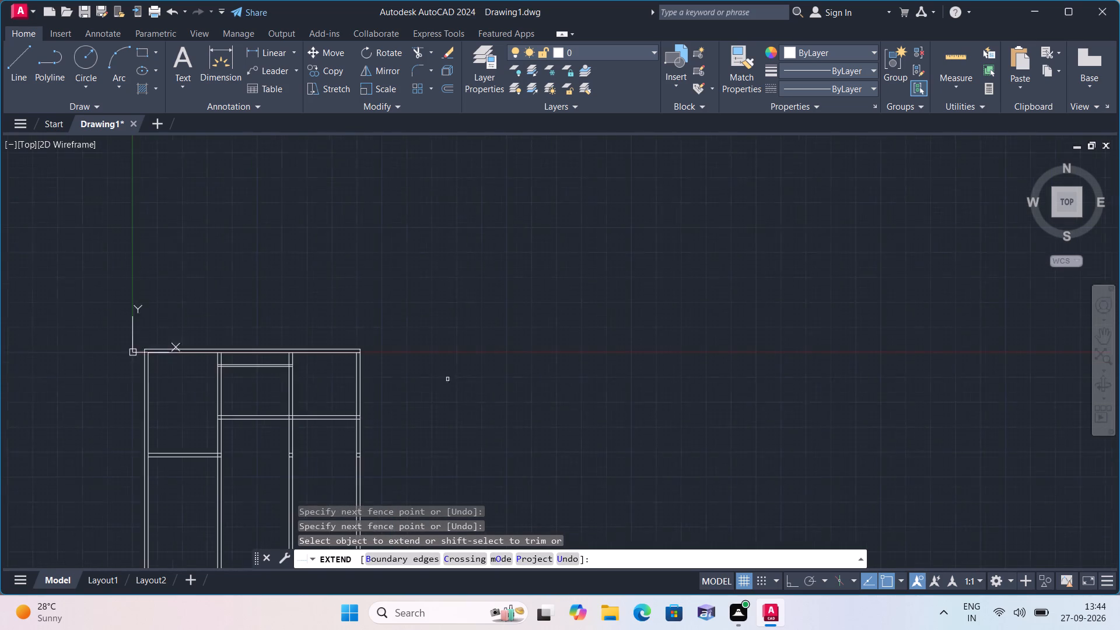
pyautogui.moveTo(372, 373); pyautogui.dragTo(655, 293, button='middle')
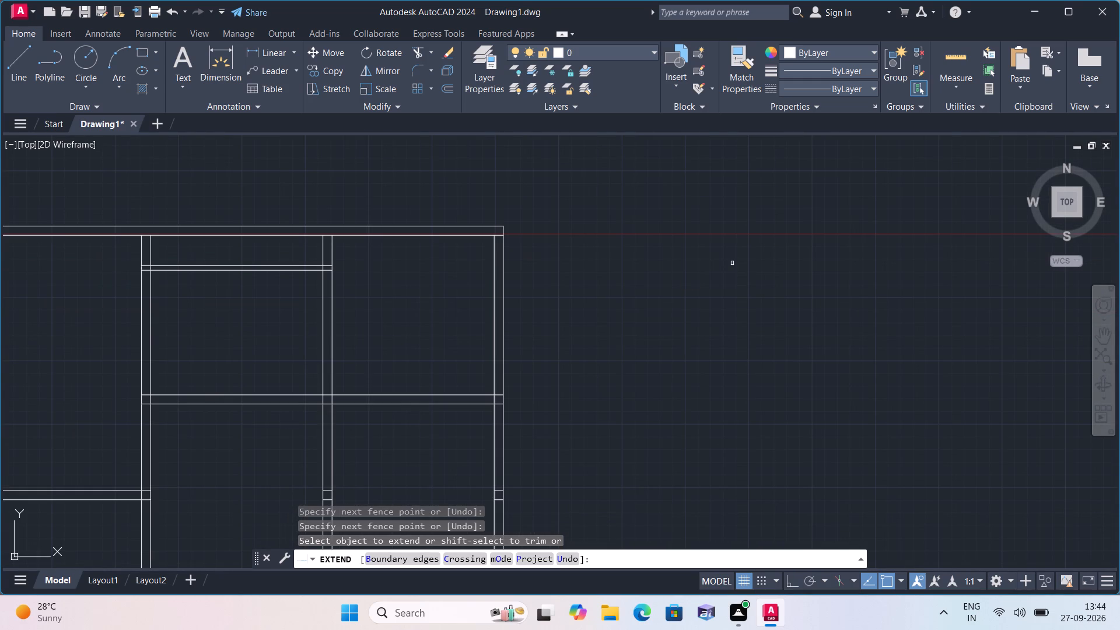
pyautogui.press('space')
# Offset the top wall's inner line 8' downward into the plan.
pyautogui.write('off')
pyautogui.press('space')
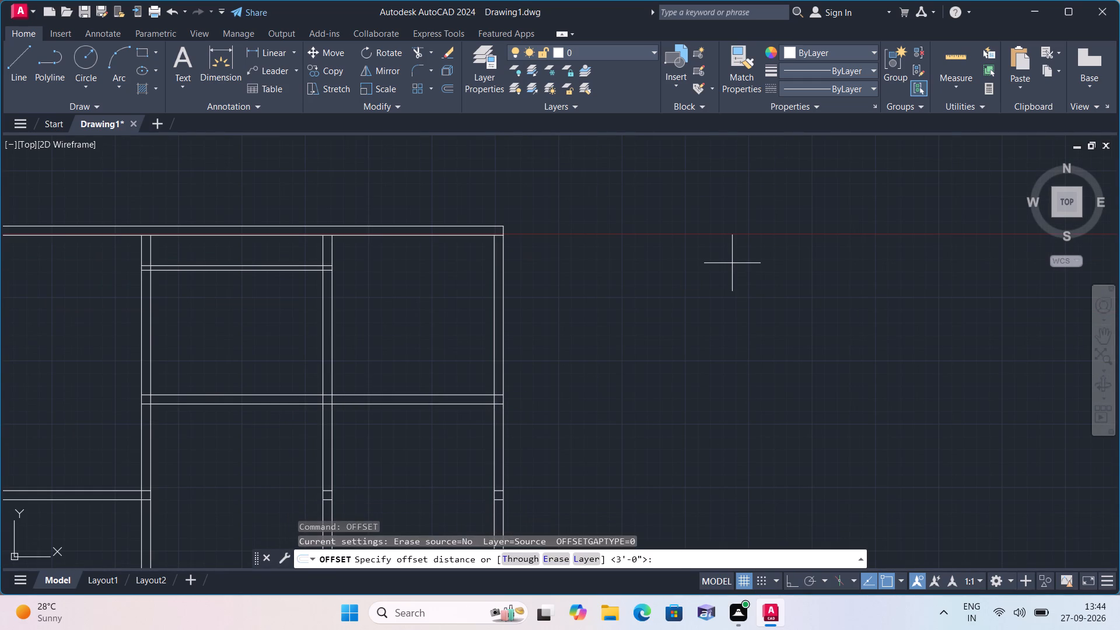
pyautogui.write("8'")
pyautogui.press('space')
pyautogui.click(407, 233)
pyautogui.click(423, 283)
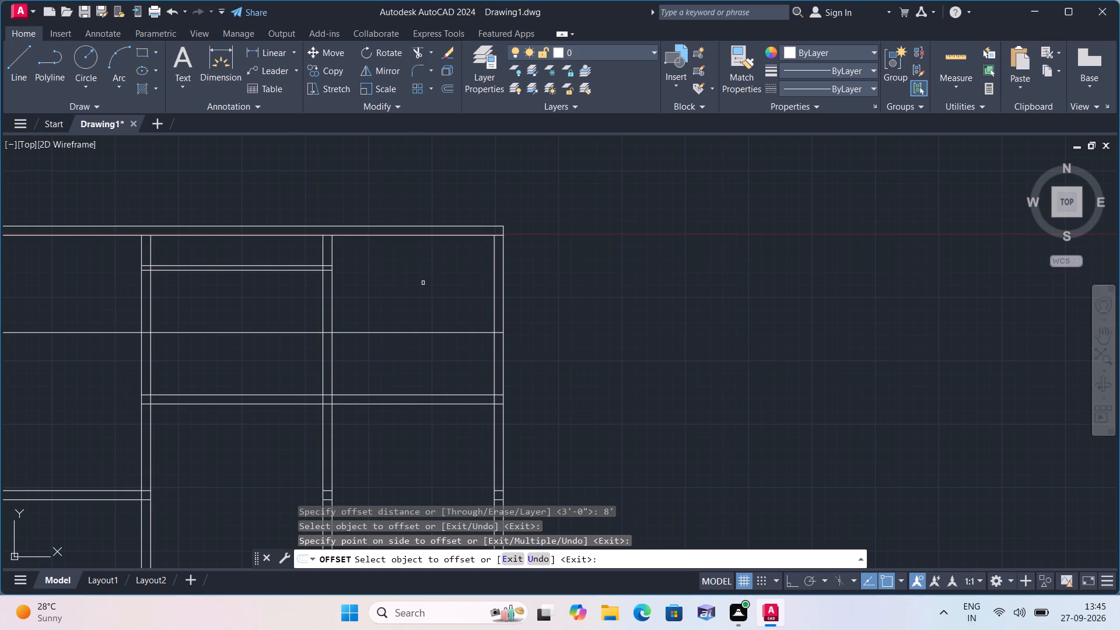
pyautogui.press('space')
# Trim the new horizontal line out of the left and middle rooms, keeping it across the upper right room.
pyautogui.write('trim')
pyautogui.press('space')
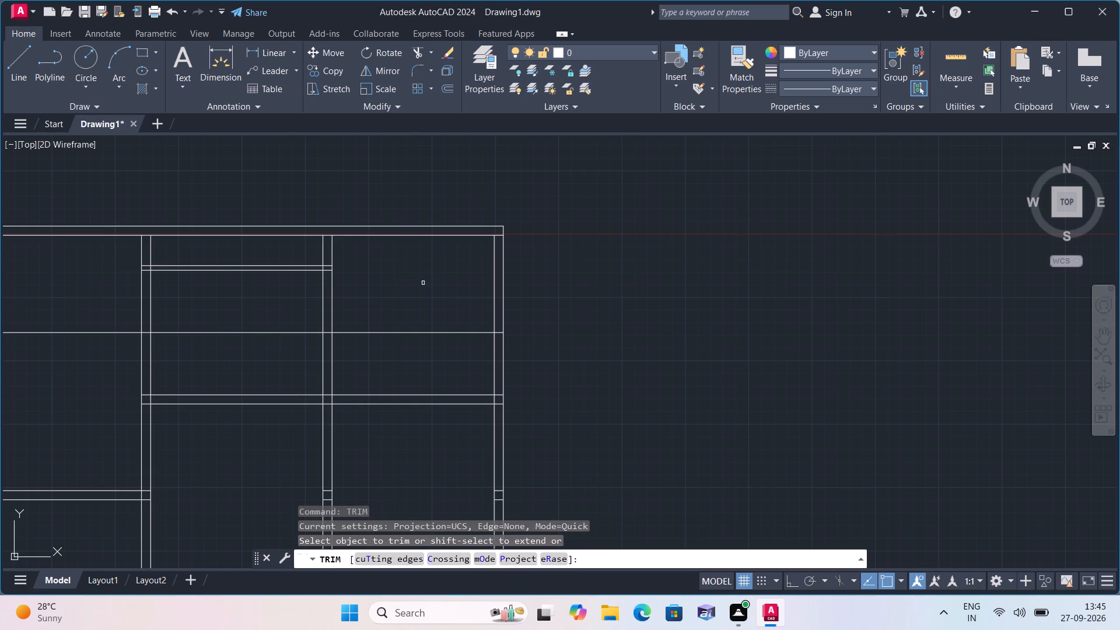
pyautogui.scroll(-1, 423, 283)
pyautogui.click(334, 304)
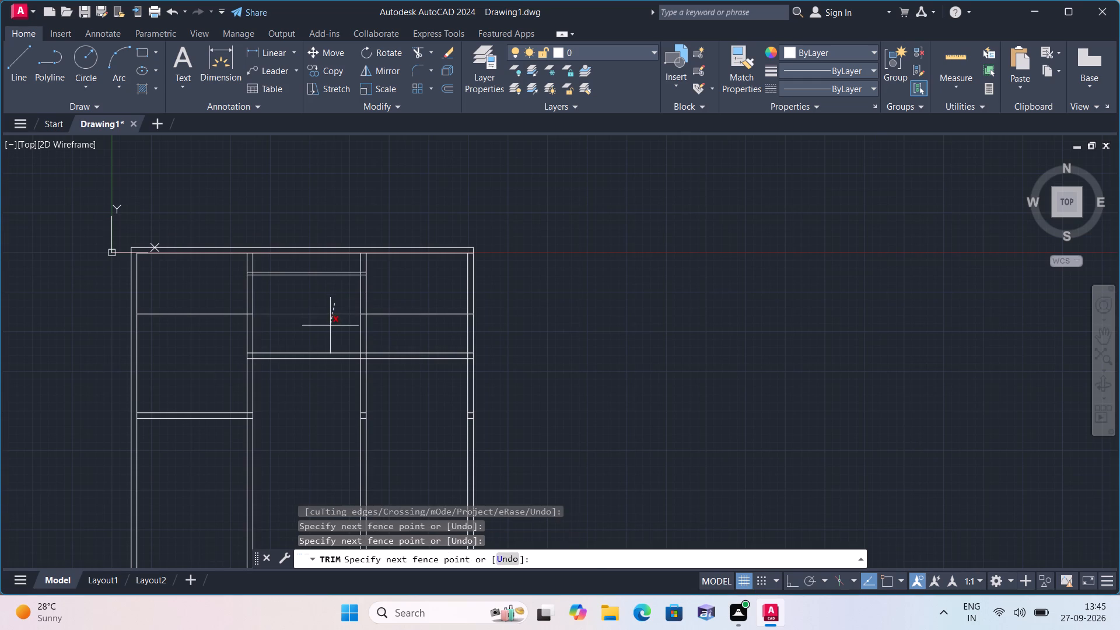
pyautogui.click(330, 325)
pyautogui.click(225, 297)
pyautogui.click(219, 330)
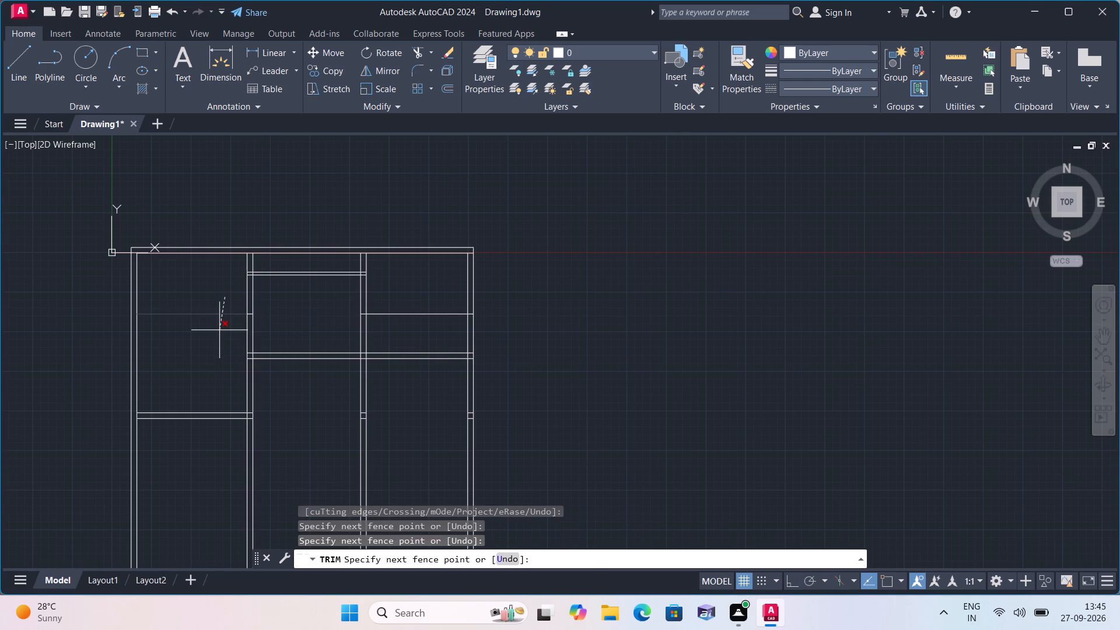
pyautogui.press('space')
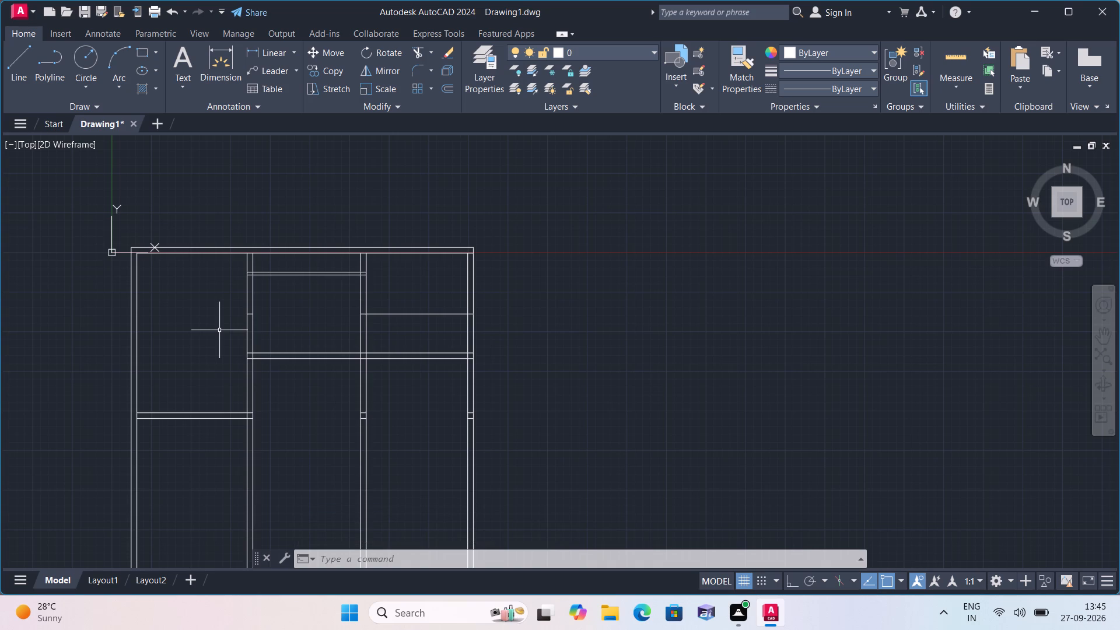
# Offset the right outer wall's inner line 1'6" inward into the right room.
pyautogui.write('off')
pyautogui.press('space')
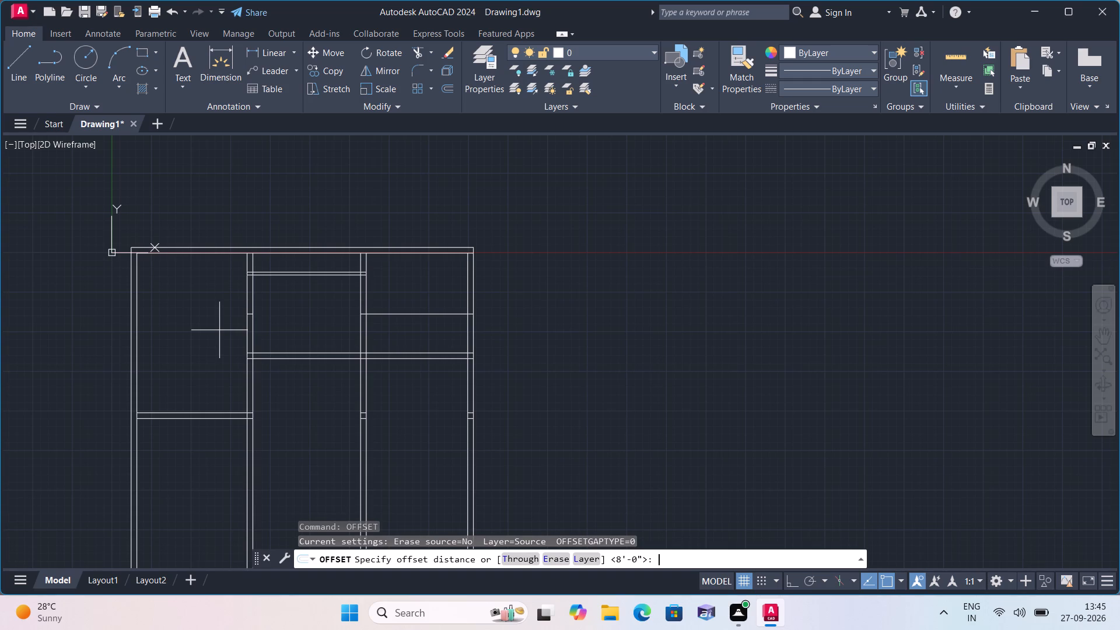
pyautogui.write('1\'6"')
pyautogui.press('space')
pyautogui.scroll(1, 401, 272)
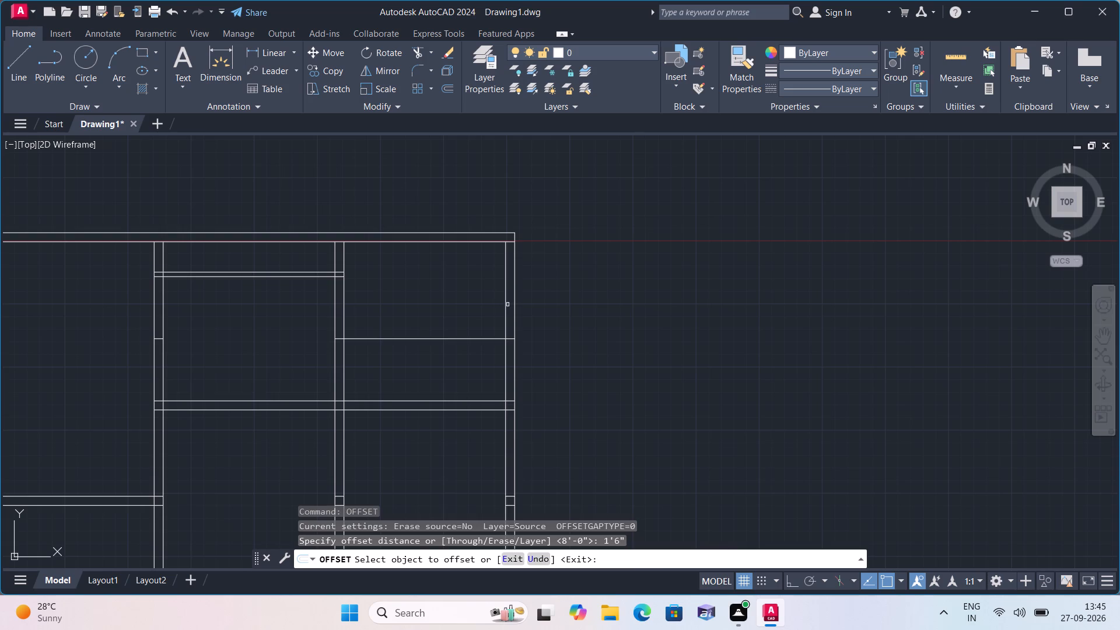
pyautogui.click(507, 304)
pyautogui.click(431, 300)
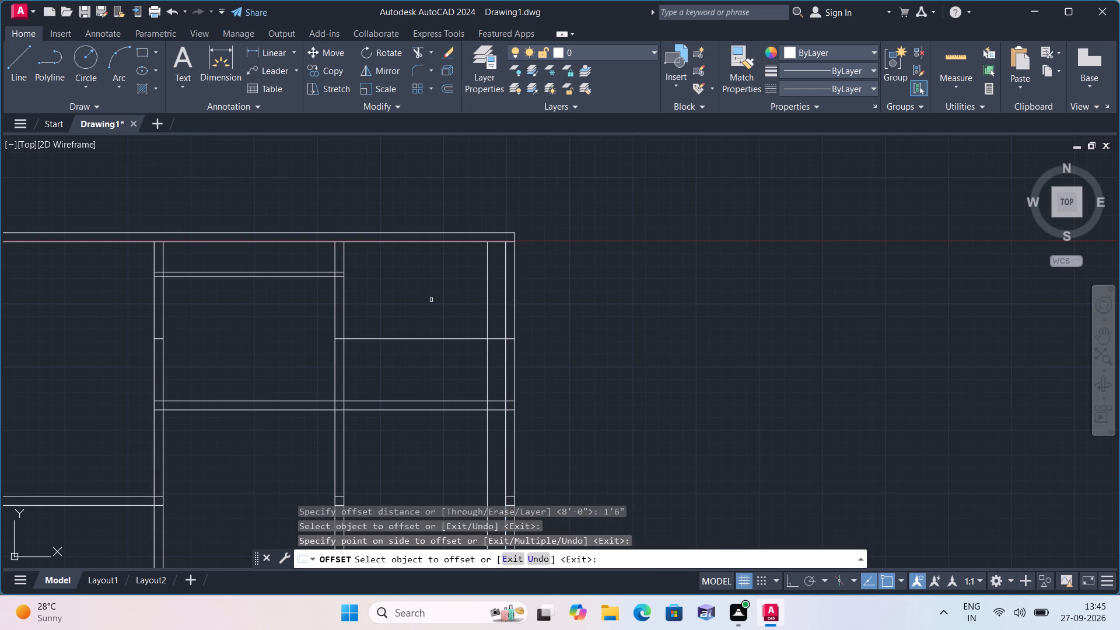
pyautogui.press('space')
# Trim the 1'6" offset line below the 8' horizontal line, and trim that horizontal line out of the room up to the vertical line.
pyautogui.write('trim')
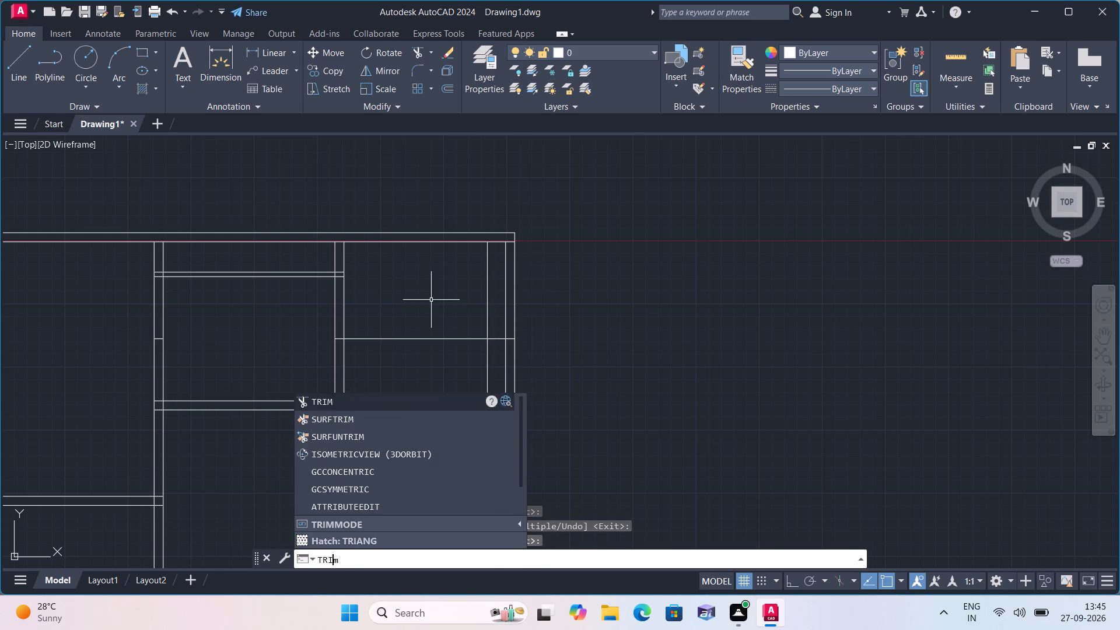
pyautogui.press('space')
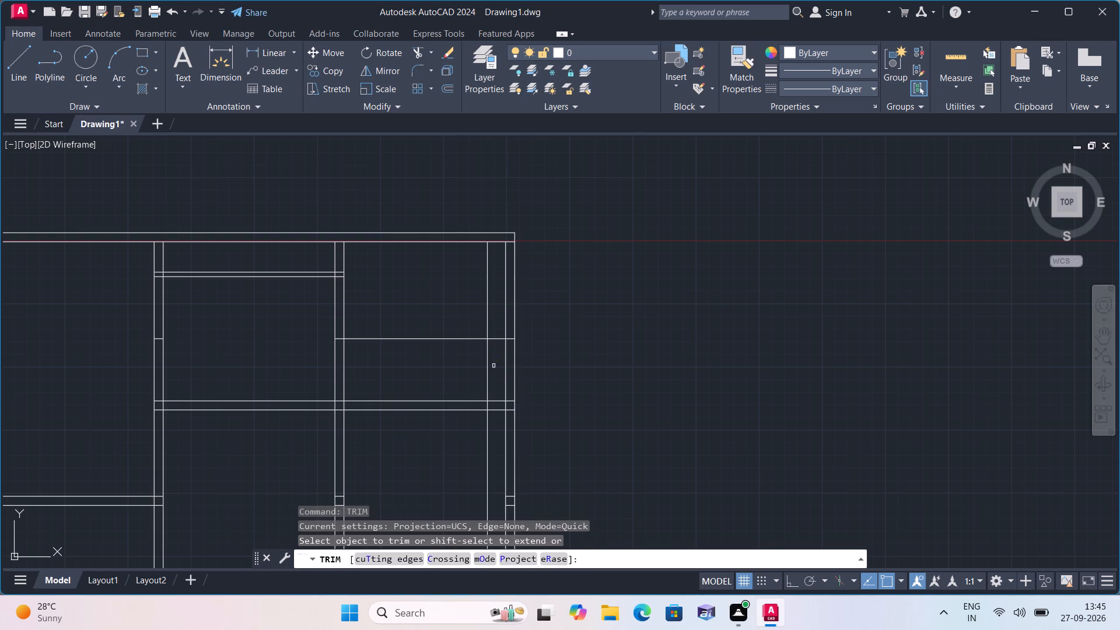
pyautogui.click(484, 365)
pyautogui.click(486, 365)
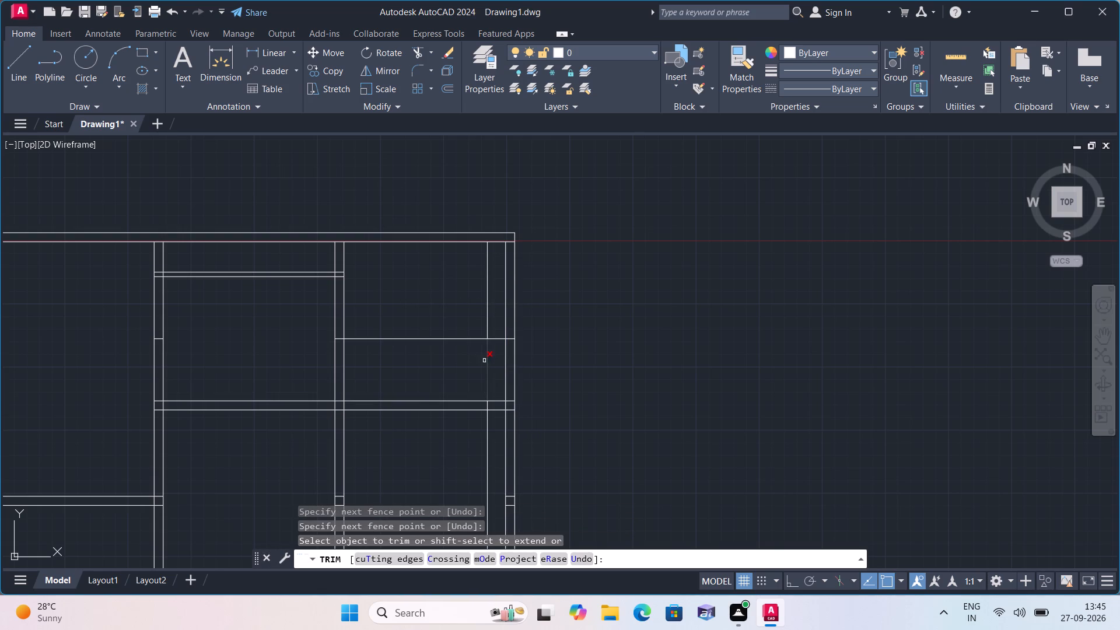
pyautogui.middleClick(477, 304)
pyautogui.click(486, 363)
pyautogui.moveTo(480, 362); pyautogui.dragTo(478, 362, button='middle')
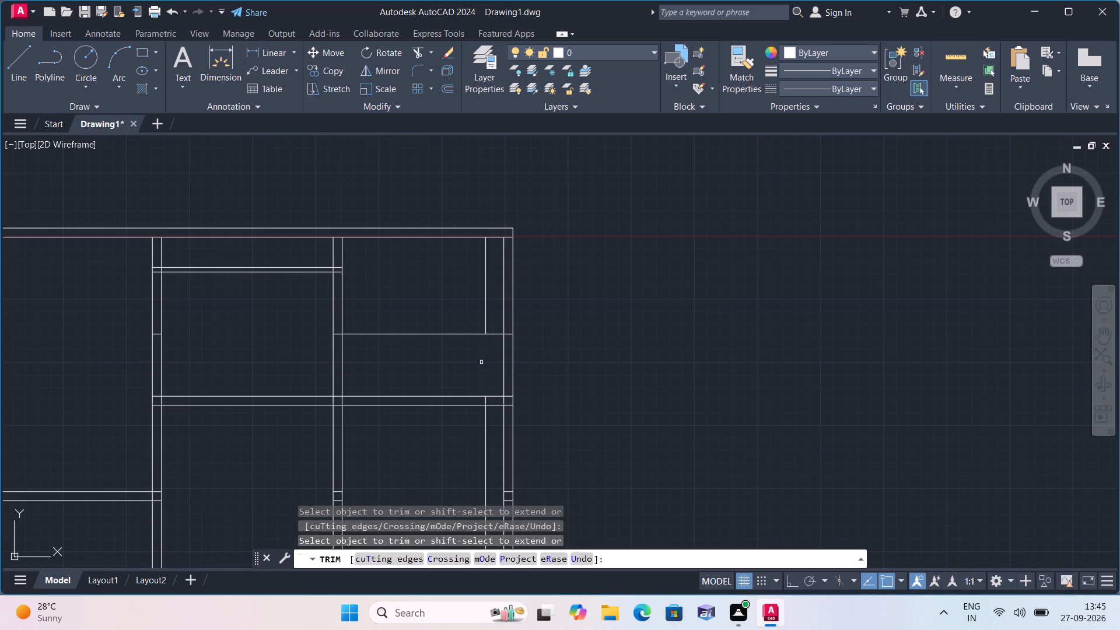
pyautogui.moveTo(478, 362); pyautogui.dragTo(474, 306, button='middle')
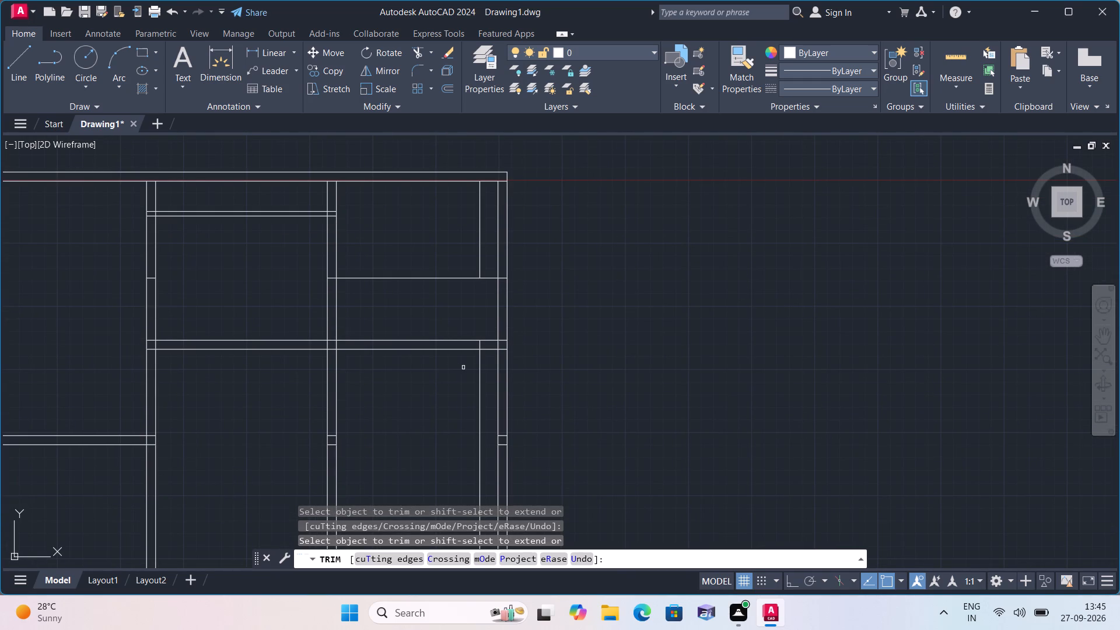
pyautogui.click(480, 370)
pyautogui.click(456, 274)
pyautogui.click(455, 295)
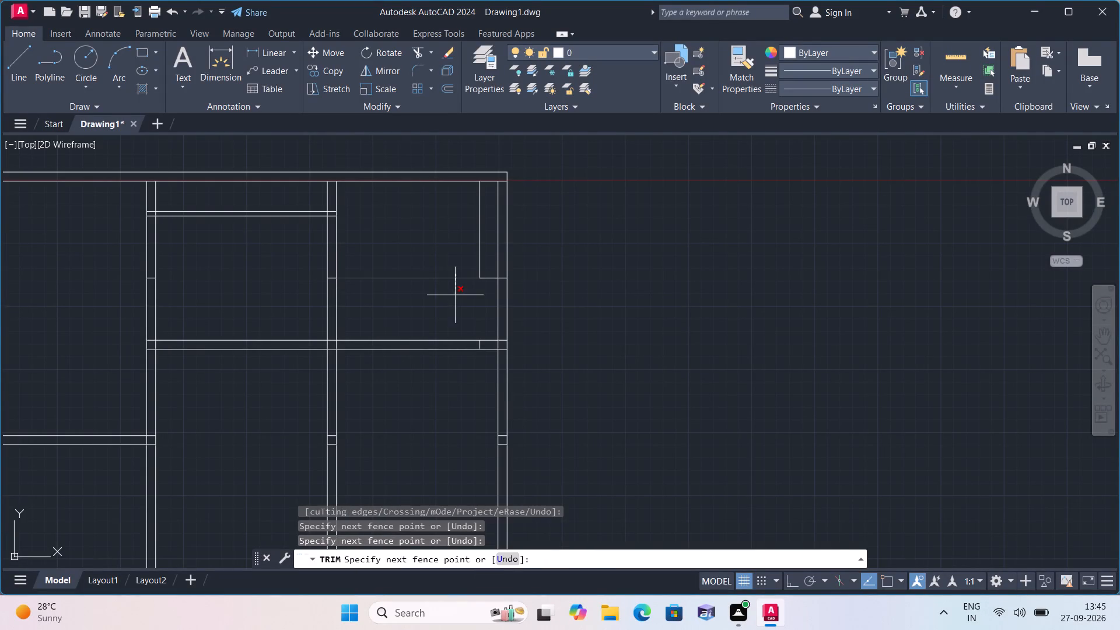
# Trim both right outer wall lines away between the top wall and the short horizontal line at the recess.
pyautogui.click(492, 246)
pyautogui.click(568, 247)
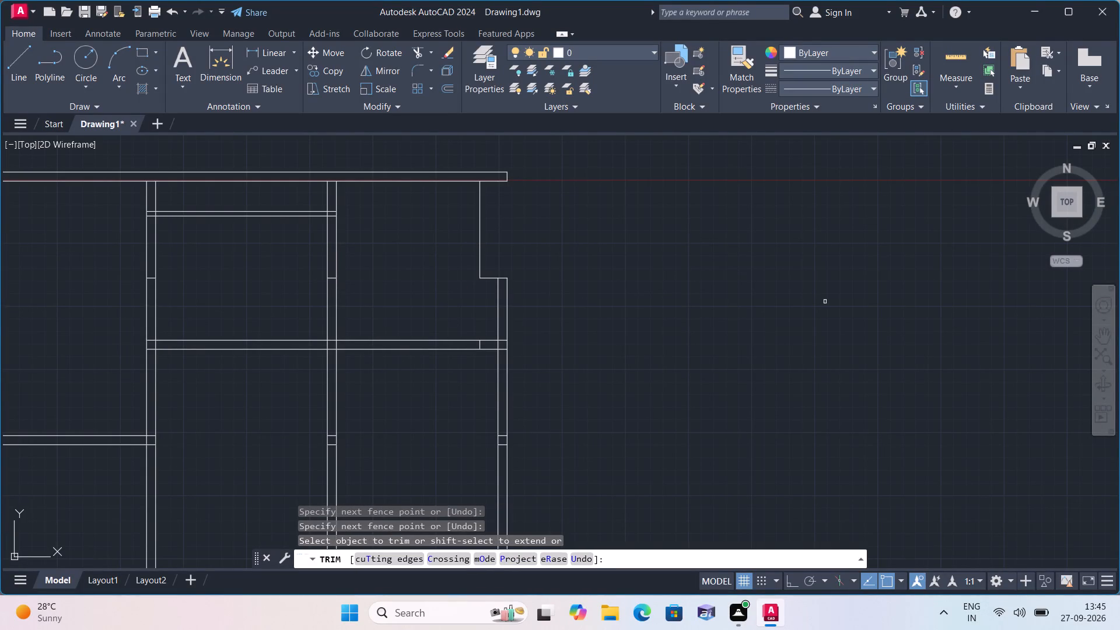
pyautogui.press('space')
# Offset the recess's vertical line 4.5" inward into the upper right room.
pyautogui.write('off')
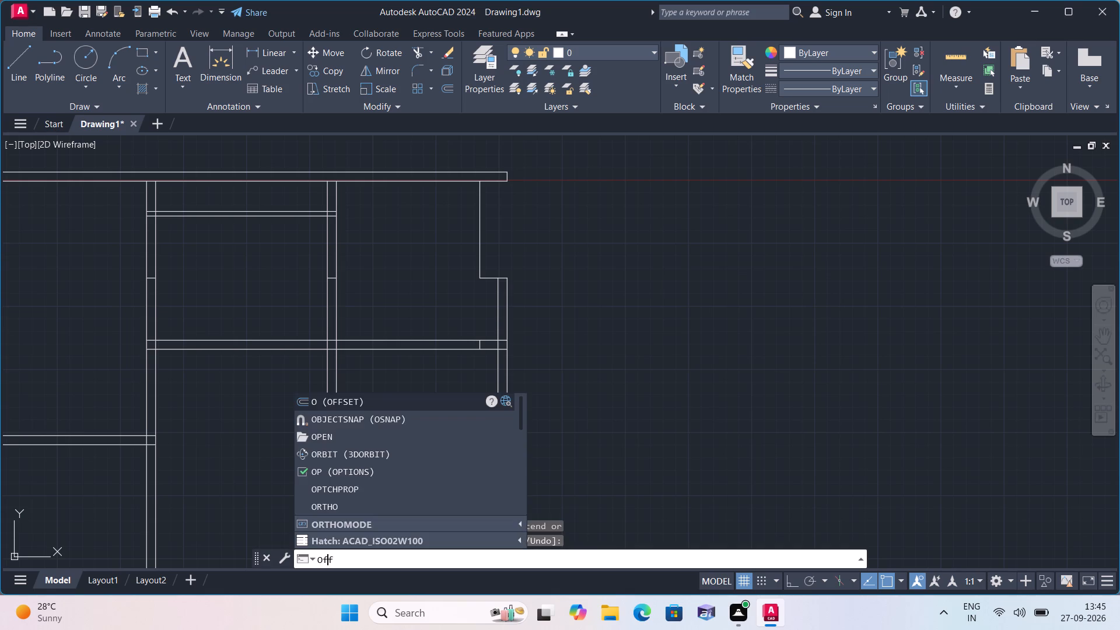
pyautogui.press('space')
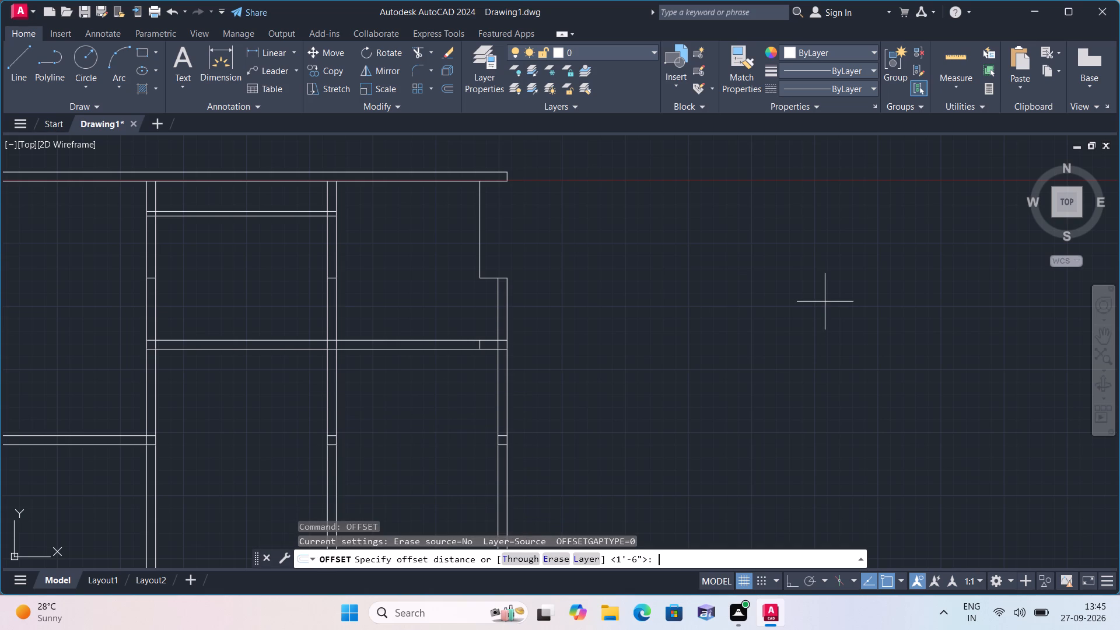
pyautogui.write('4.5"')
pyautogui.press('space')
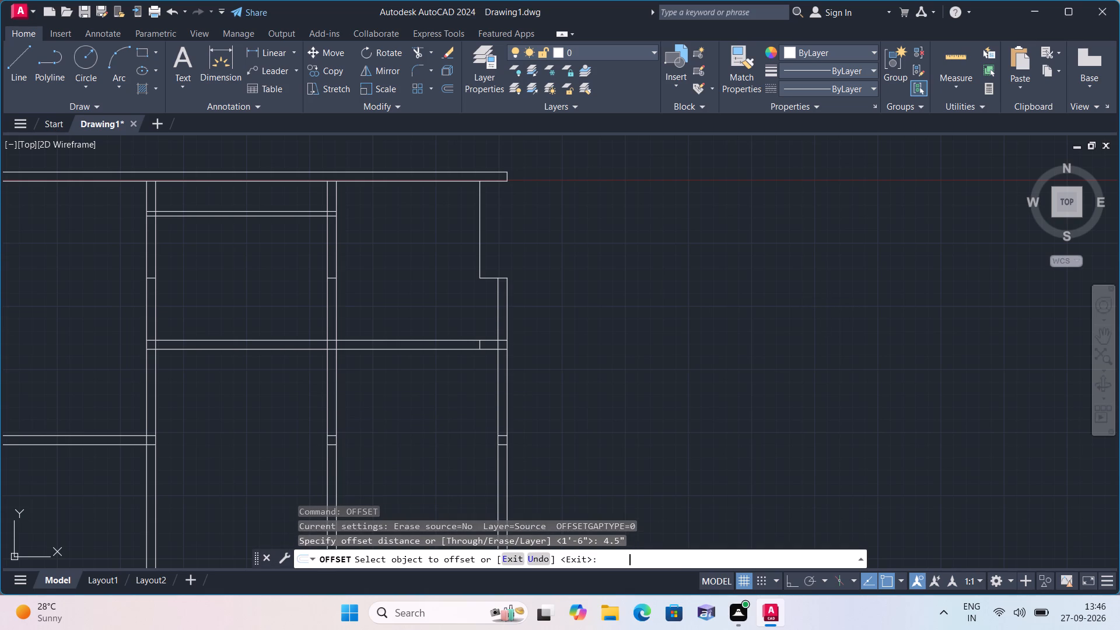
pyautogui.click(478, 261)
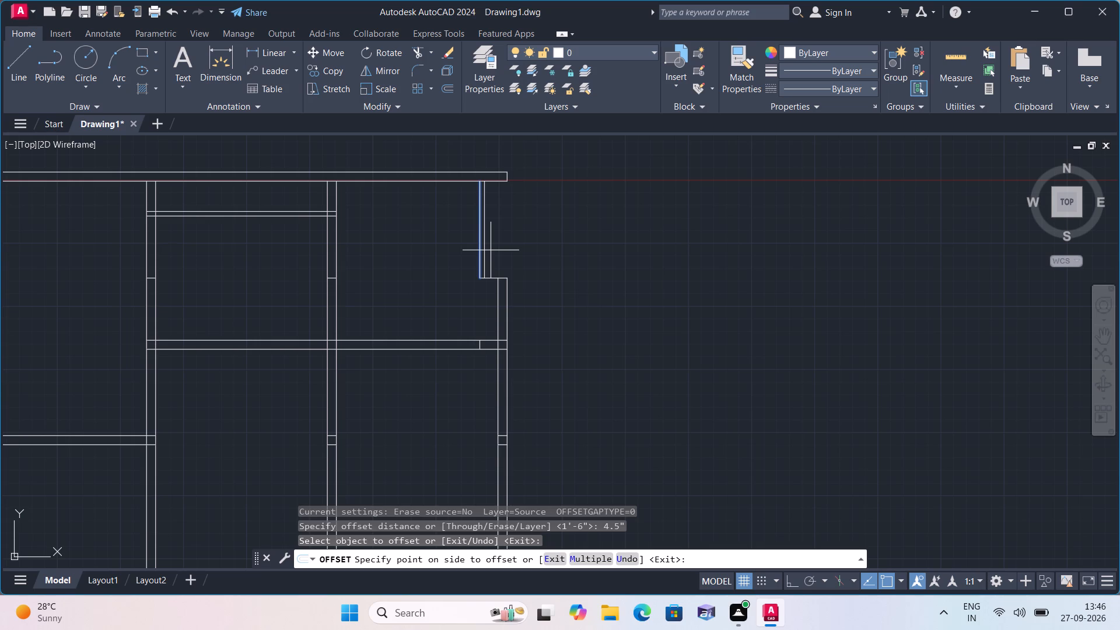
pyautogui.click(449, 254)
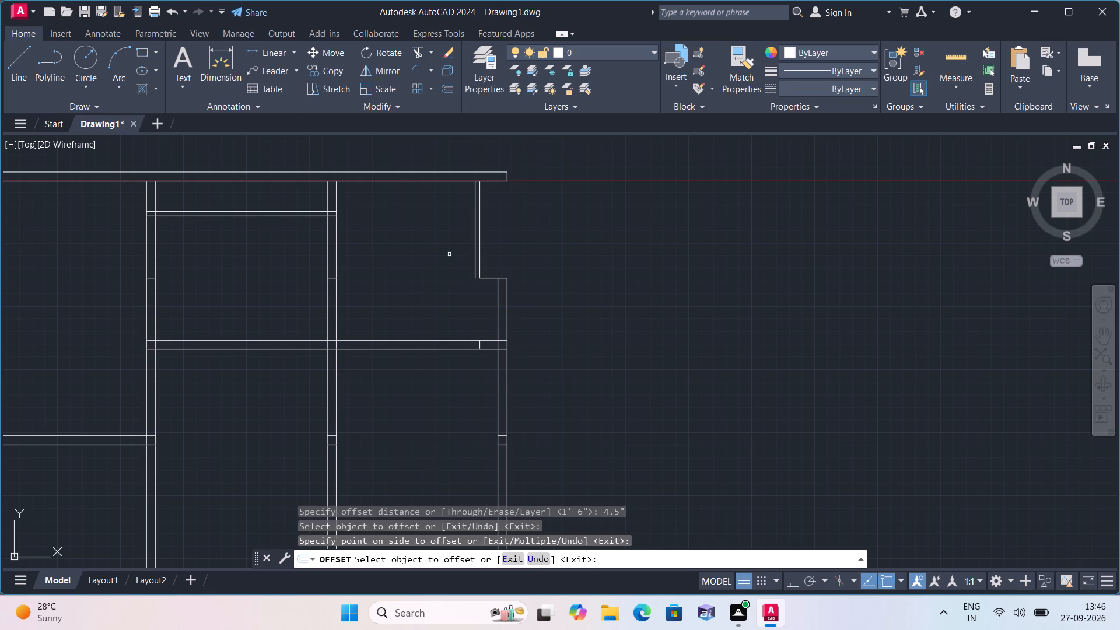
pyautogui.press('space')
# Offset the recess's original vertical line 4'6" outward, beyond the right outer wall.
pyautogui.press('space')
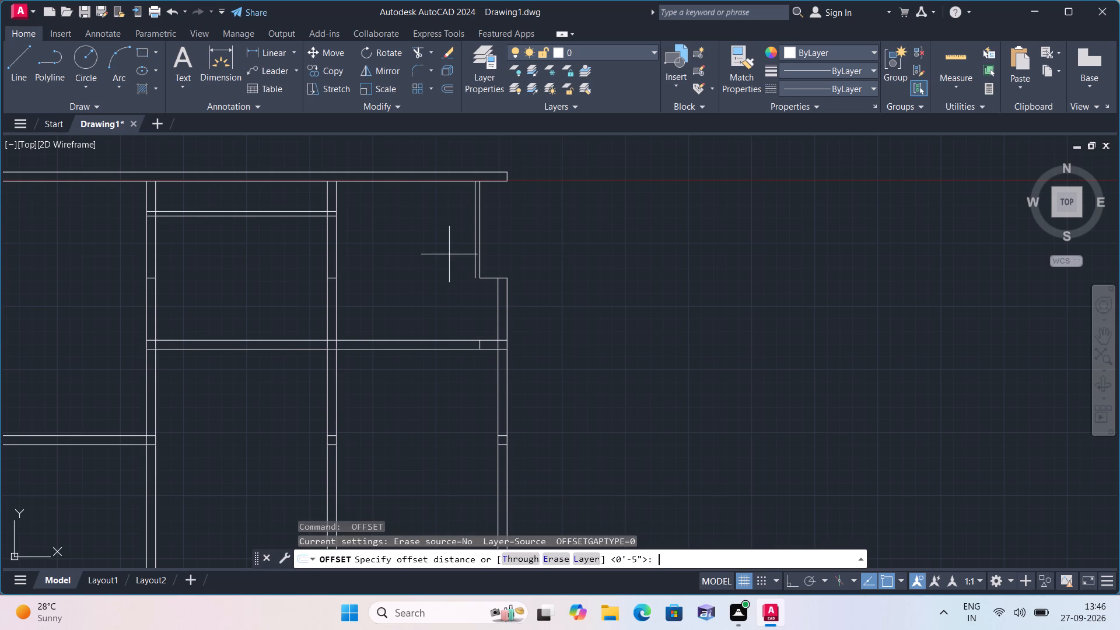
pyautogui.write('4\'6"')
pyautogui.press('space')
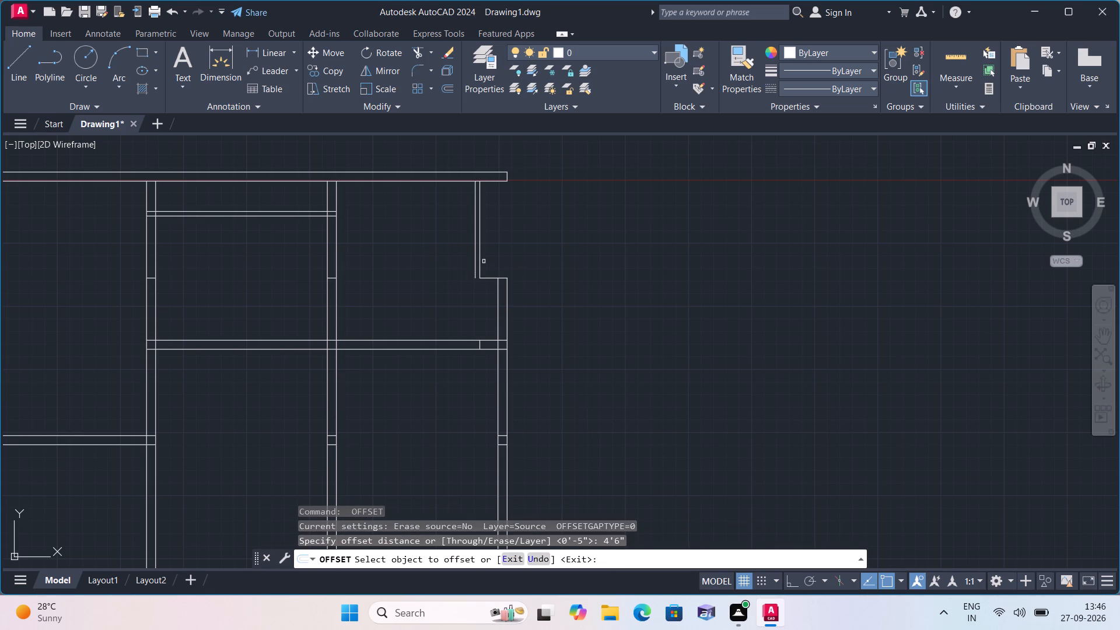
pyautogui.click(478, 260)
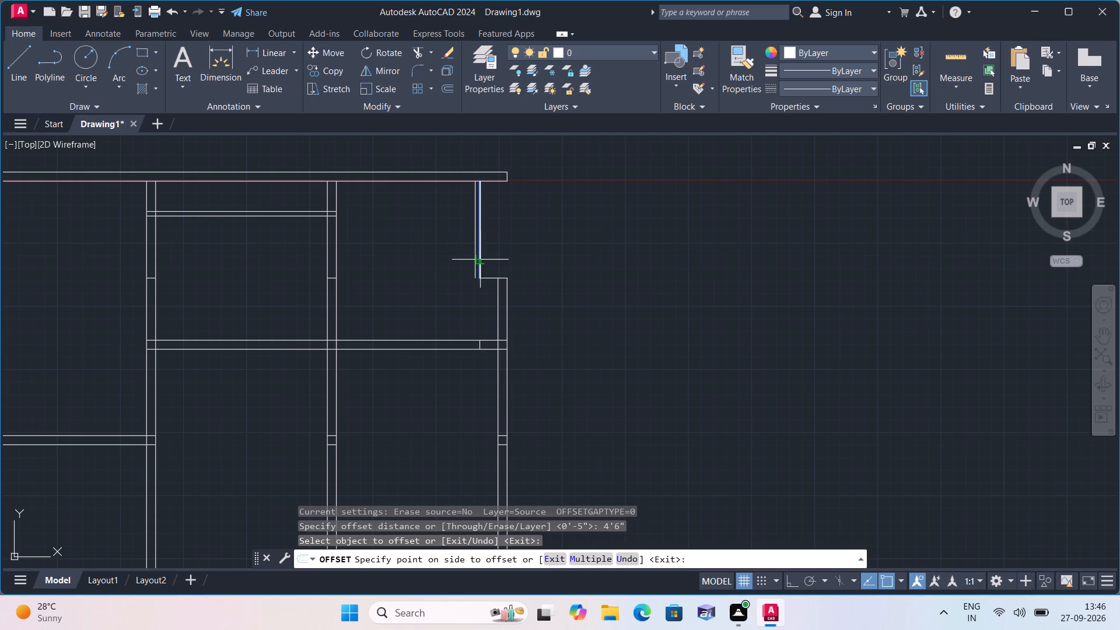
pyautogui.click(589, 230)
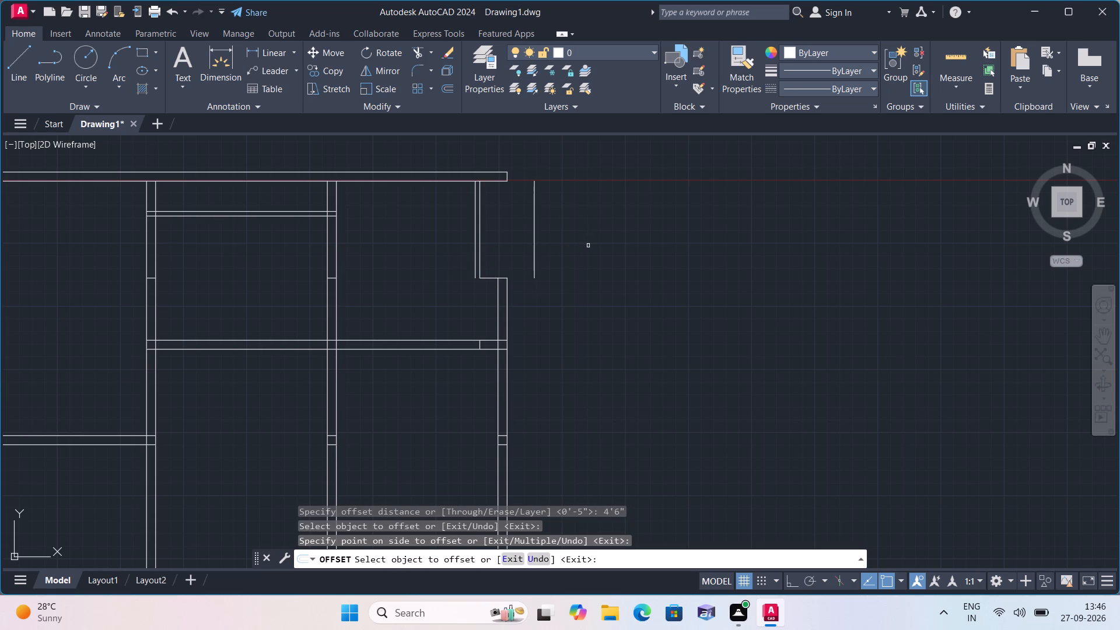
pyautogui.press('space')
# Offset the new outermost vertical line 9" further outward to form the outer wall thickness.
pyautogui.press('space')
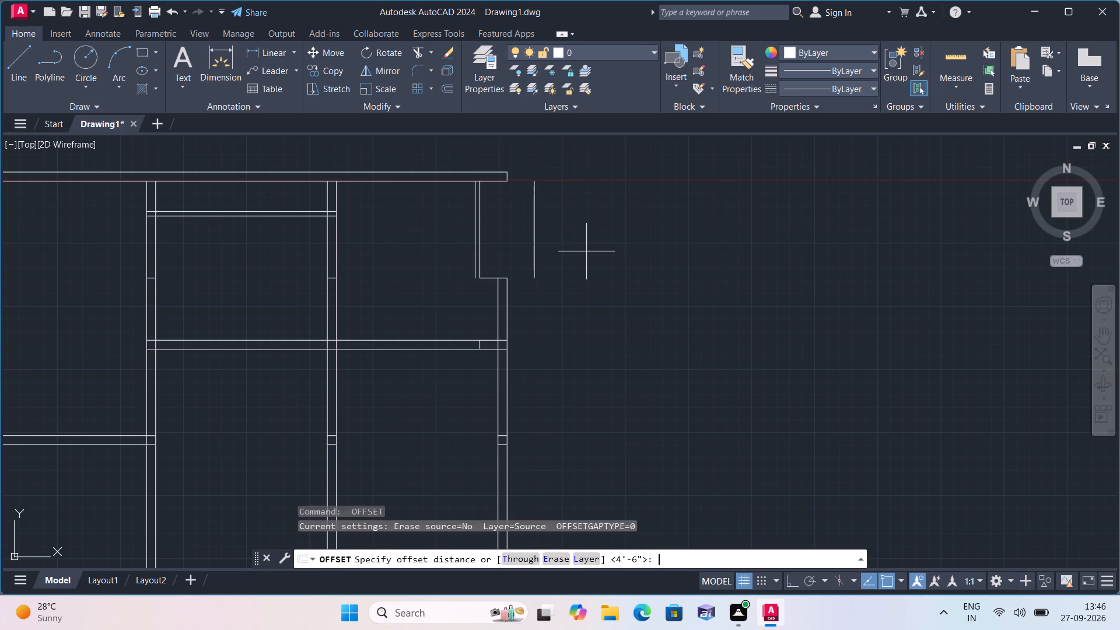
pyautogui.write('9"')
pyautogui.press('space')
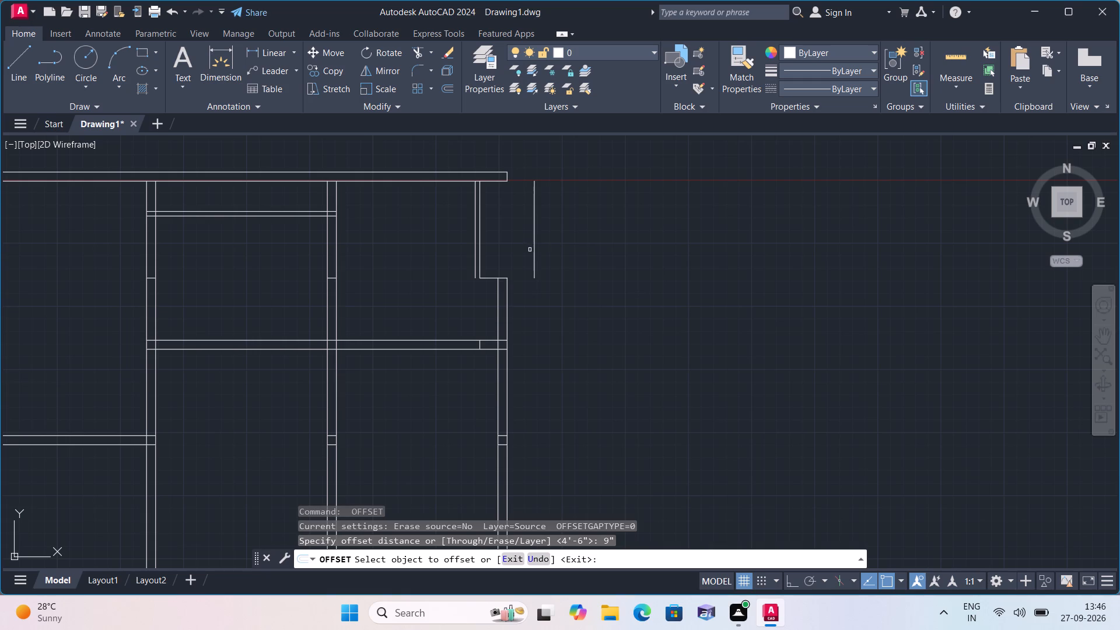
pyautogui.click(534, 251)
pyautogui.click(610, 255)
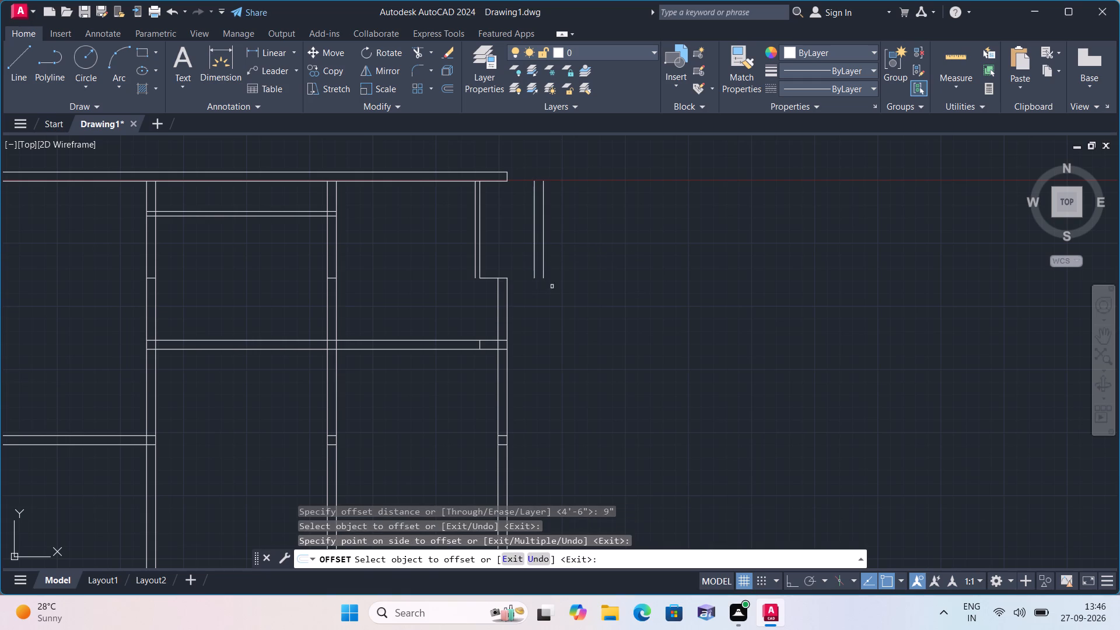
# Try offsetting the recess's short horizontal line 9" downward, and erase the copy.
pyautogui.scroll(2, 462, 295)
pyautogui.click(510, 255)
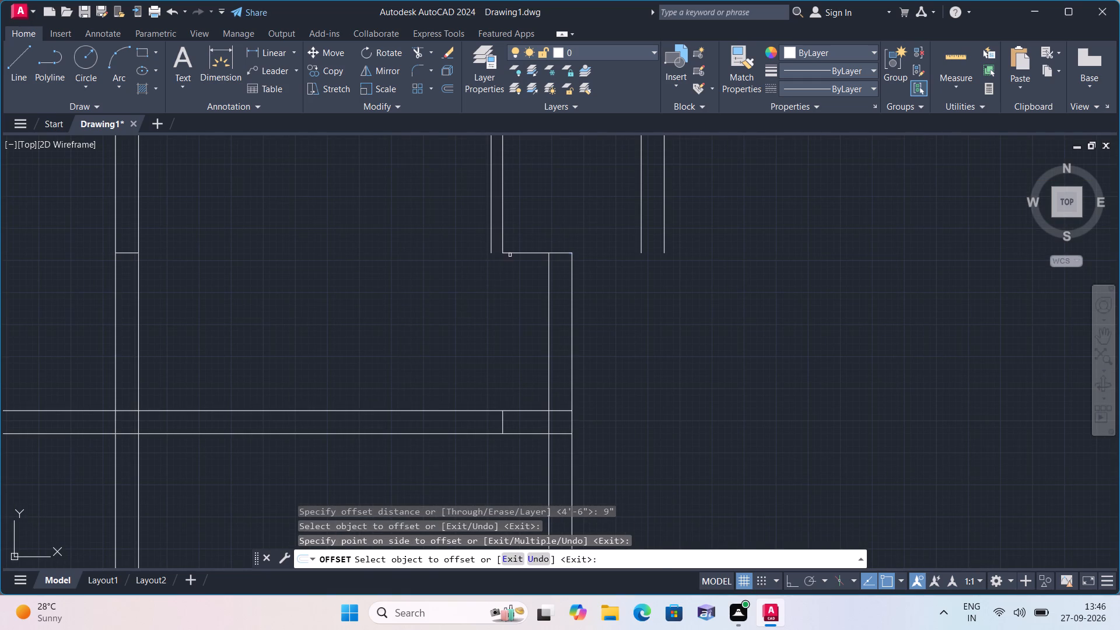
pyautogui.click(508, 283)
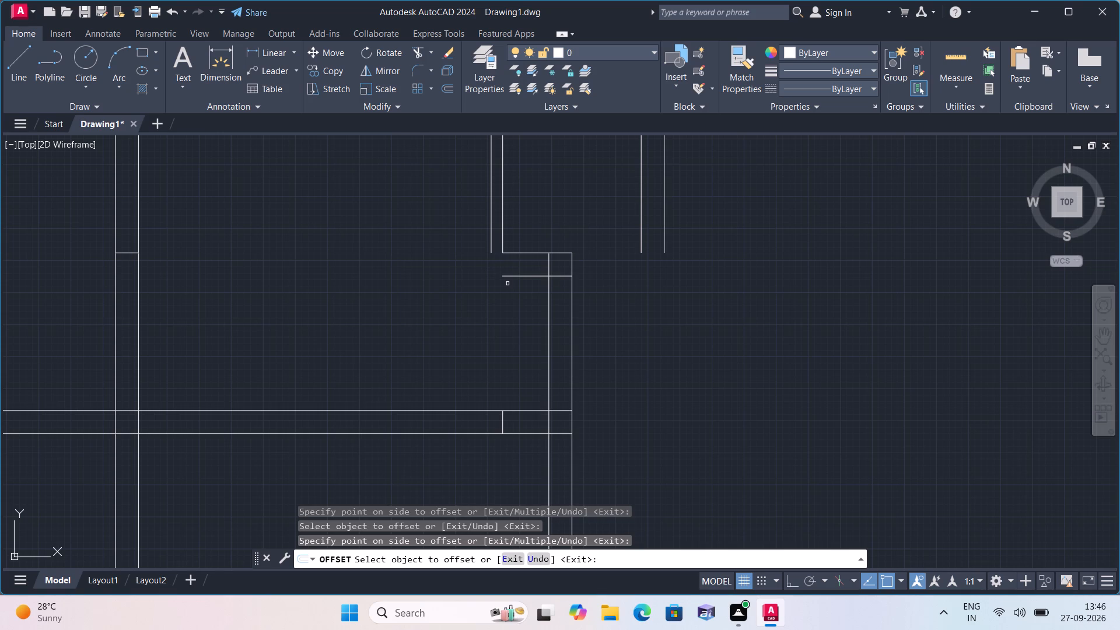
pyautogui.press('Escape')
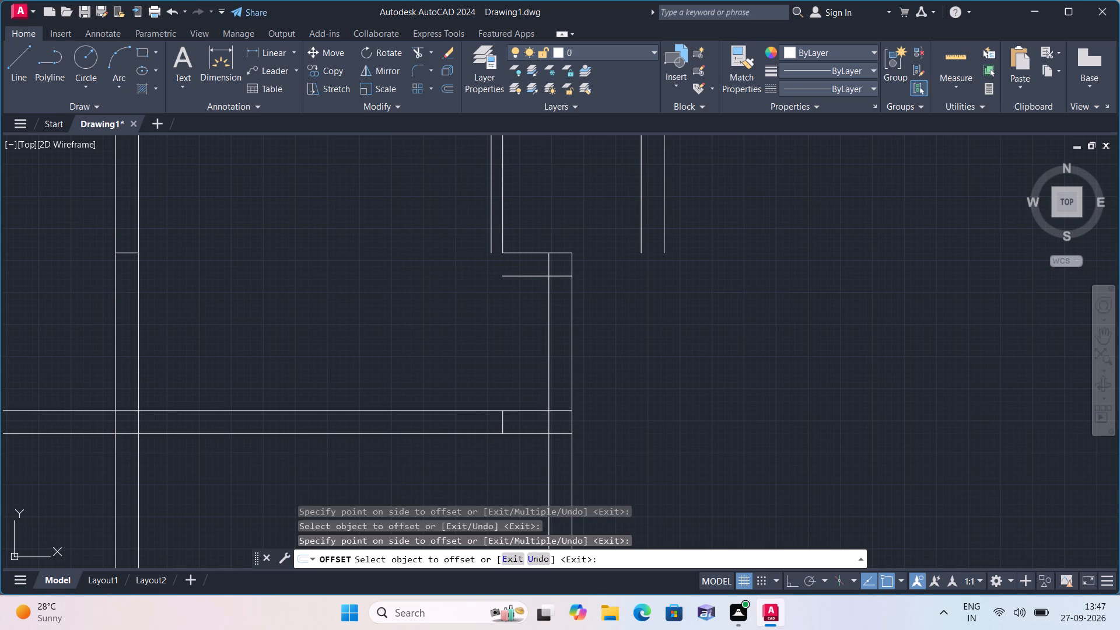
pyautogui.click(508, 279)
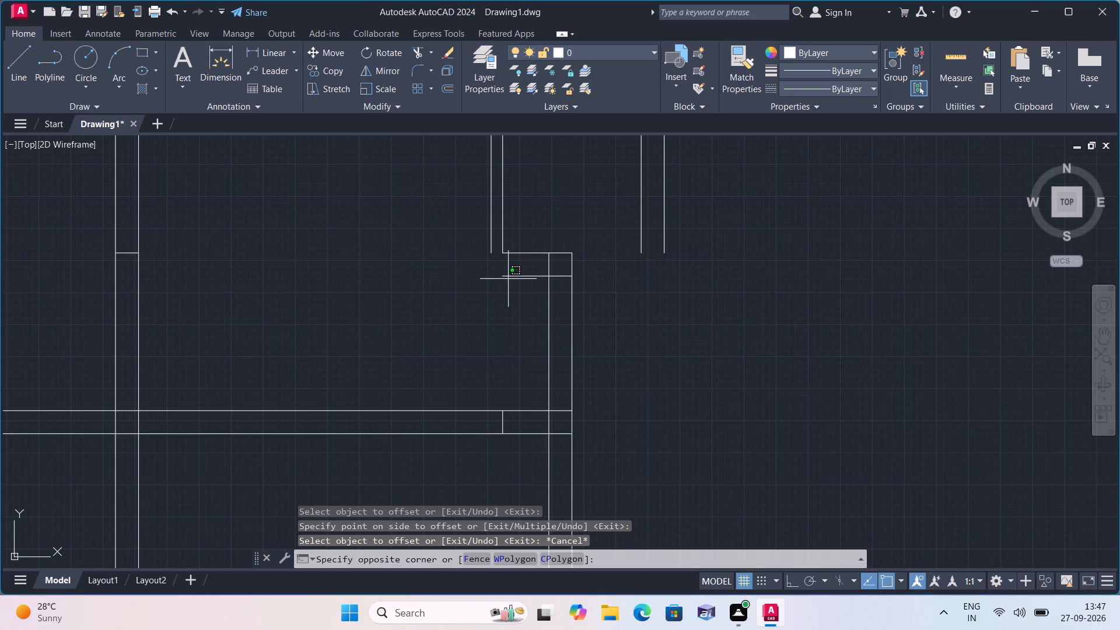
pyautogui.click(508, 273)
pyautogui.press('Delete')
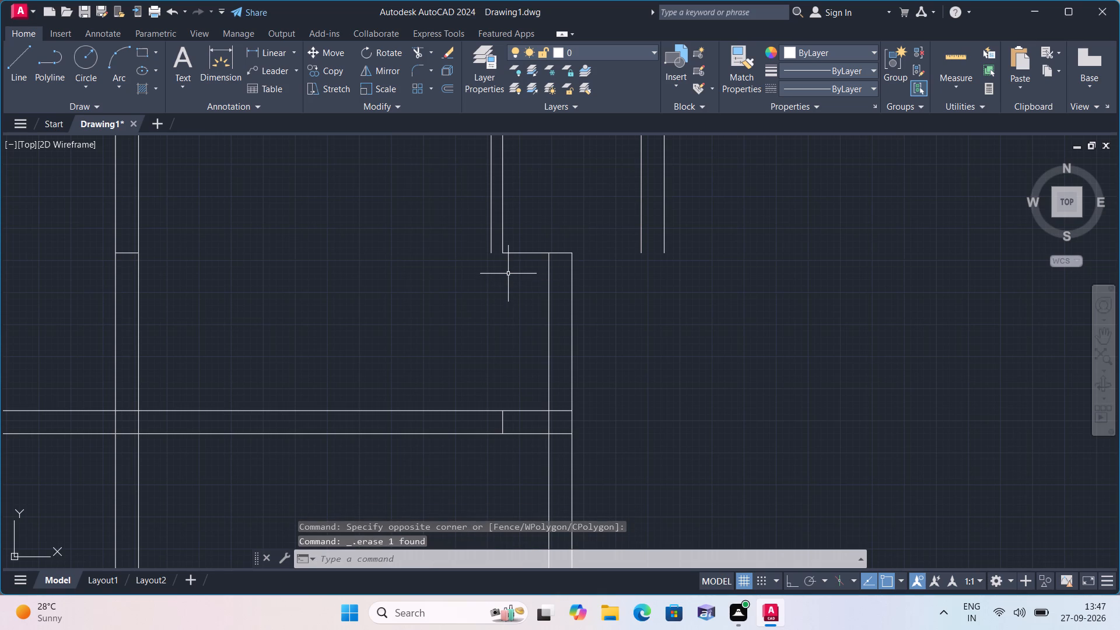
# Offset the recess's short horizontal line 4.5" downward.
pyautogui.write('off')
pyautogui.press('space')
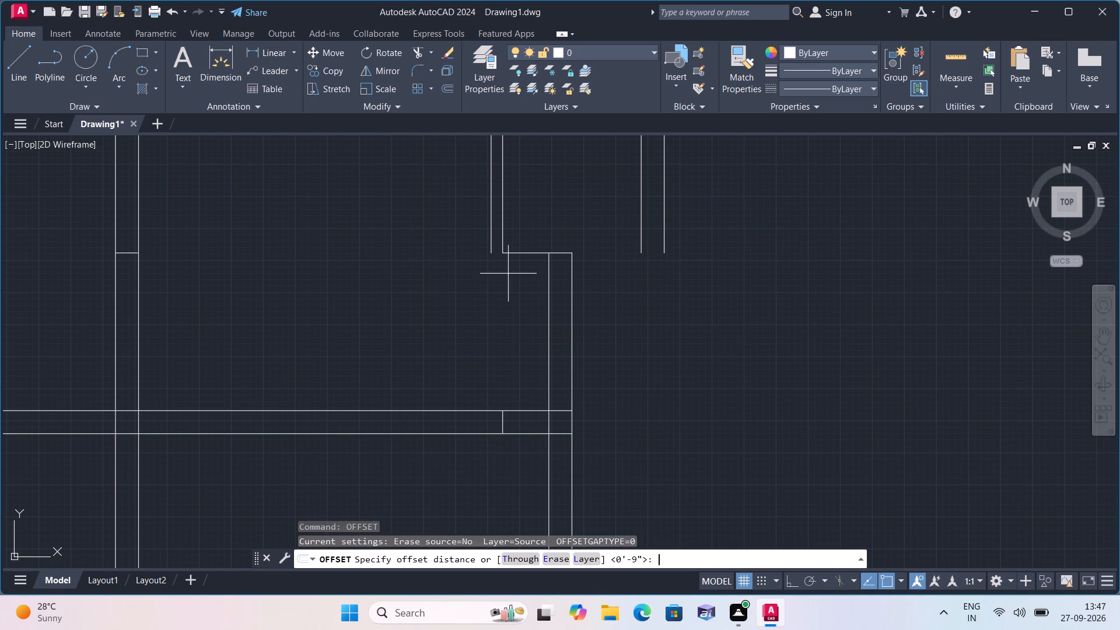
pyautogui.write('4.5"')
pyautogui.press('space')
pyautogui.click(517, 252)
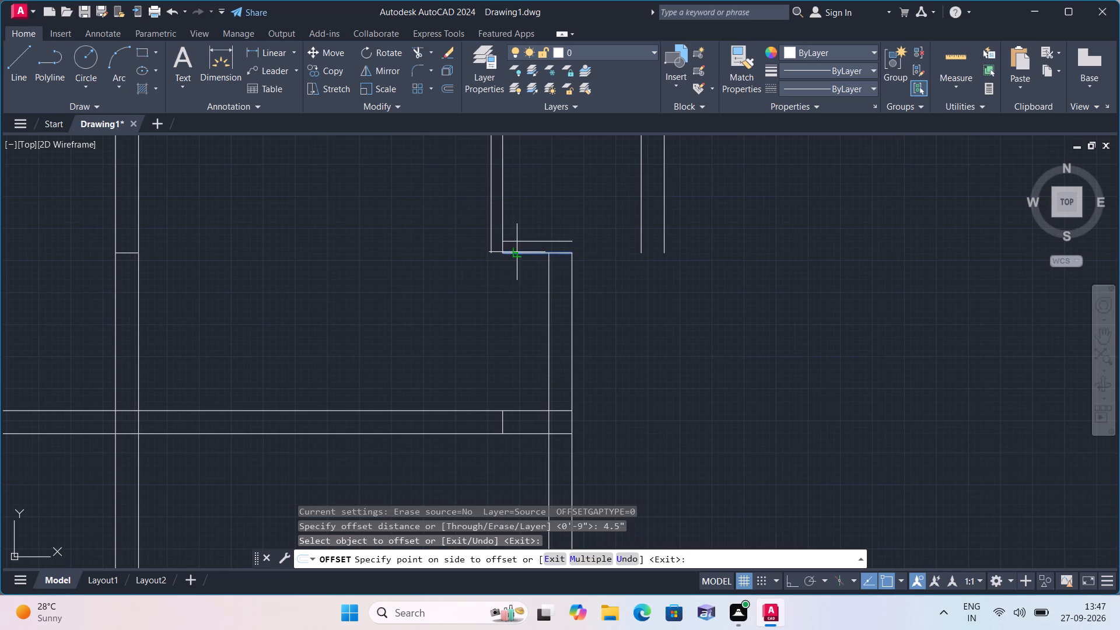
pyautogui.click(517, 288)
pyautogui.press('space')
# Extend the recess's original short horizontal line to the outermost vertical, and the top wall's inner line to the projecting room's inner vertical.
pyautogui.scroll(-1, 517, 288)
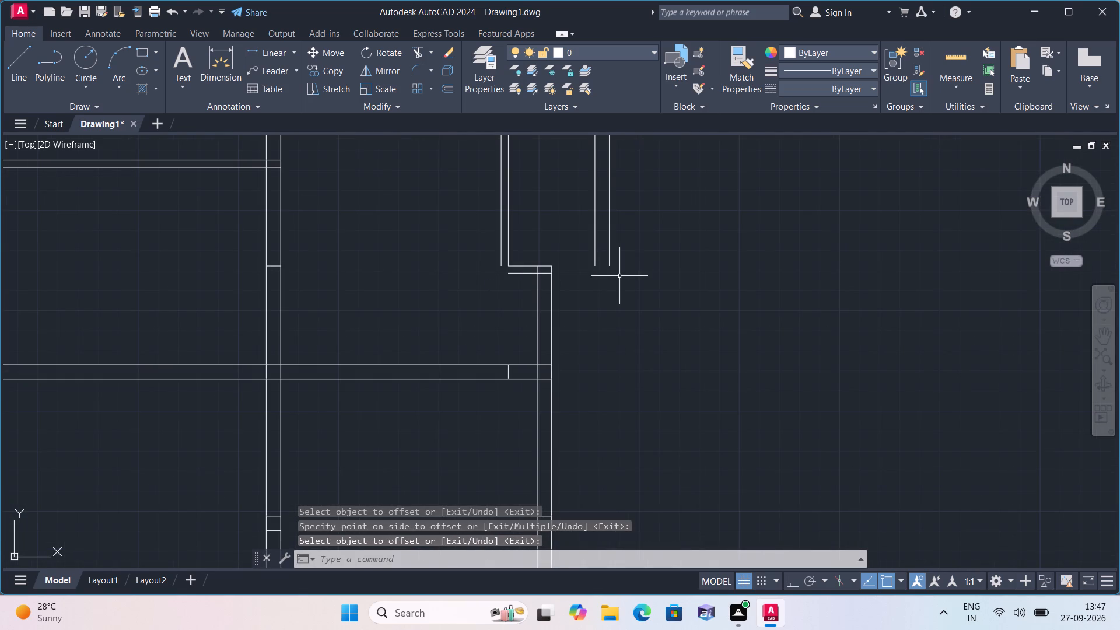
pyautogui.moveTo(629, 278); pyautogui.dragTo(646, 337, button='middle')
pyautogui.write('ex')
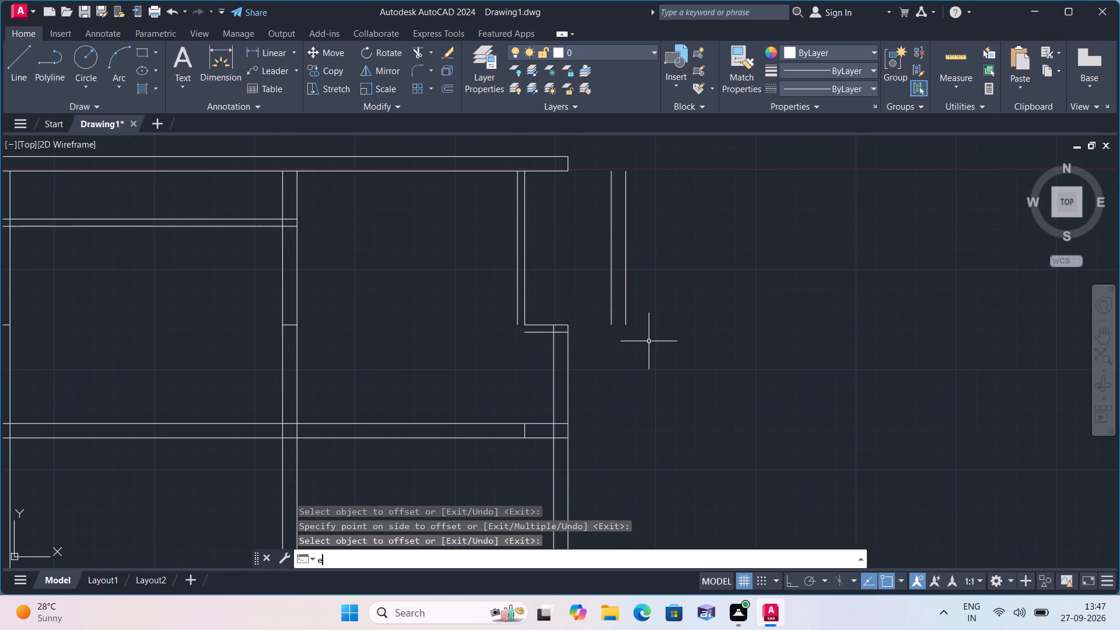
pyautogui.write('tend')
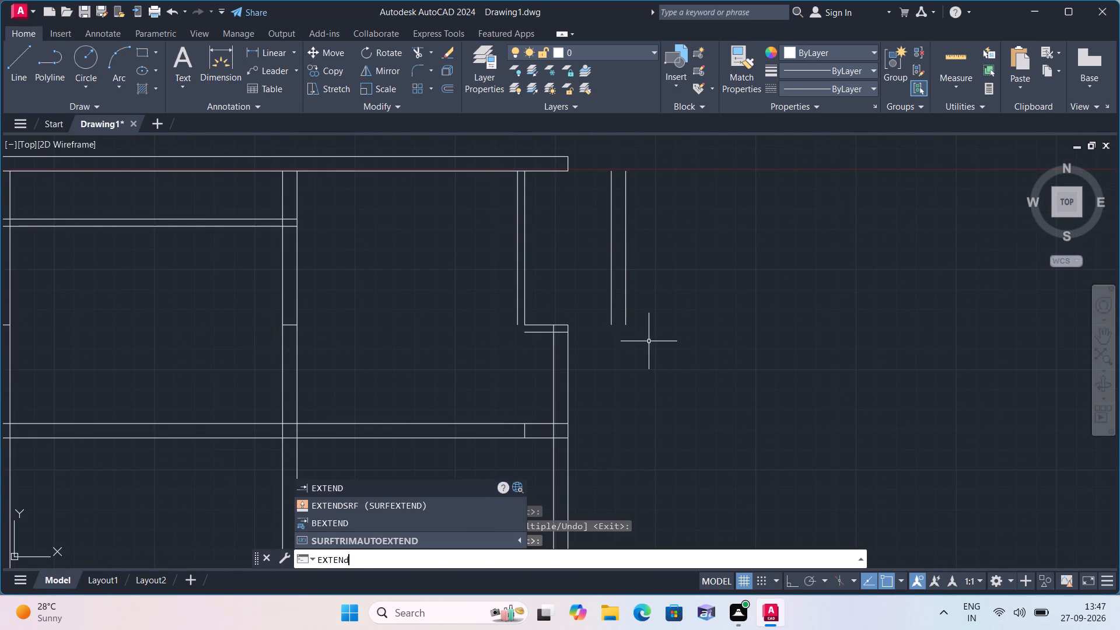
pyautogui.press('space')
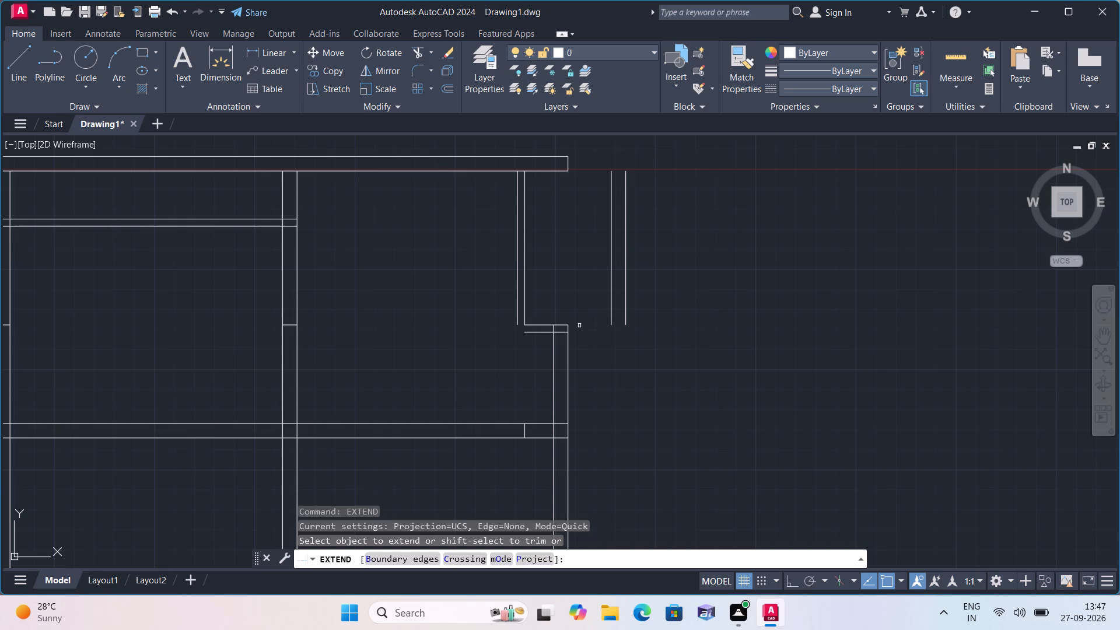
pyautogui.click(566, 324)
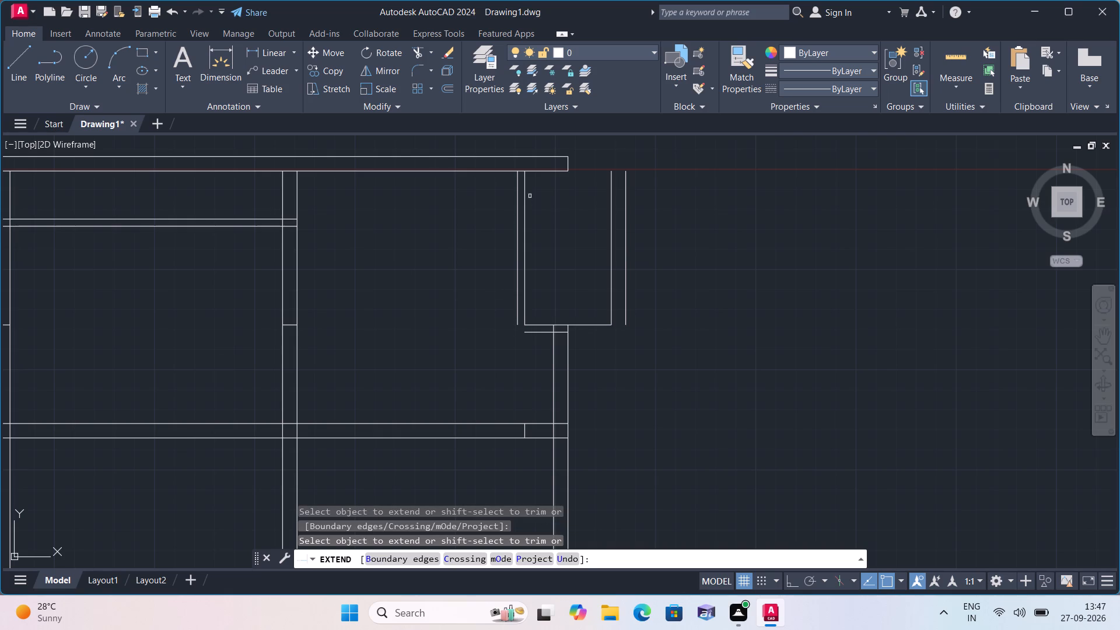
pyautogui.click(569, 171)
pyautogui.click(589, 324)
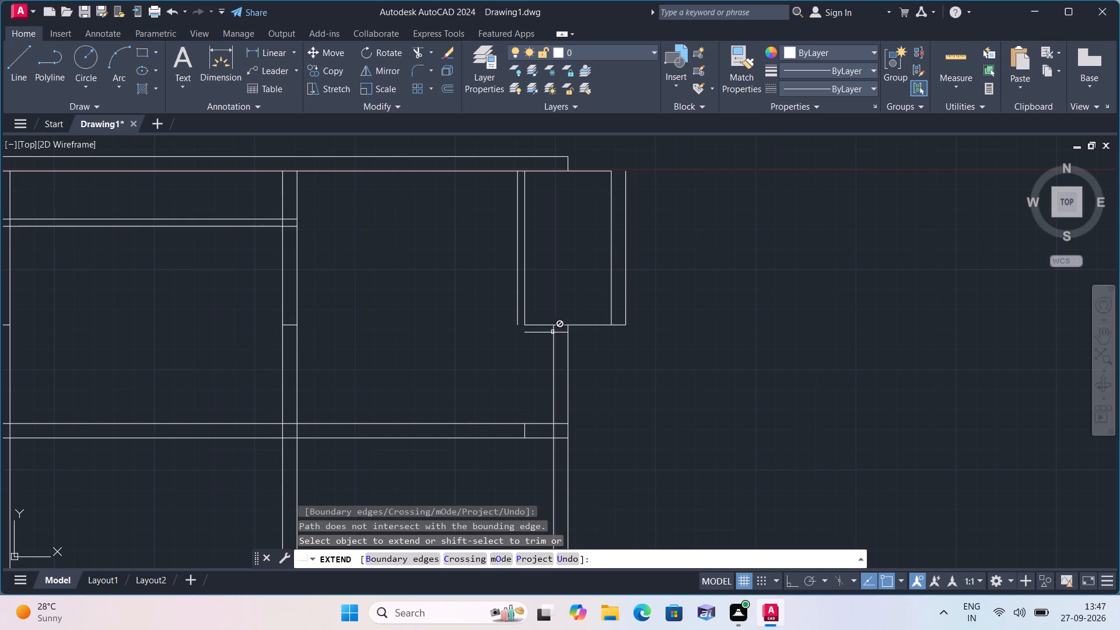
# Extend the 4.5" partition's left line downward and the recess's lower horizontal line leftward until they meet.
pyautogui.click(516, 321)
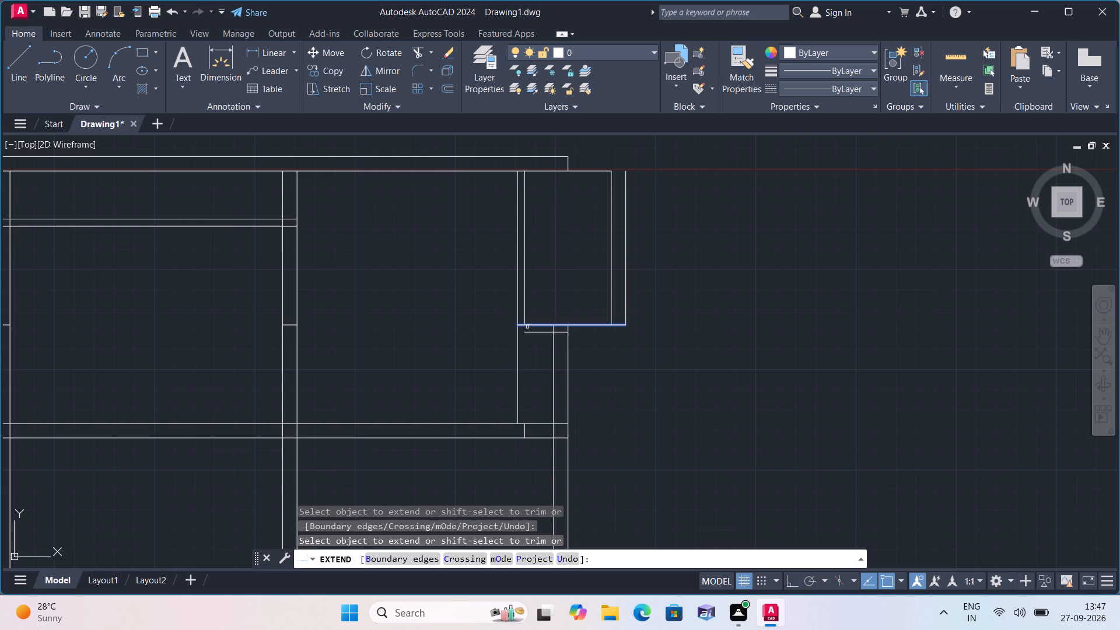
pyautogui.click(531, 332)
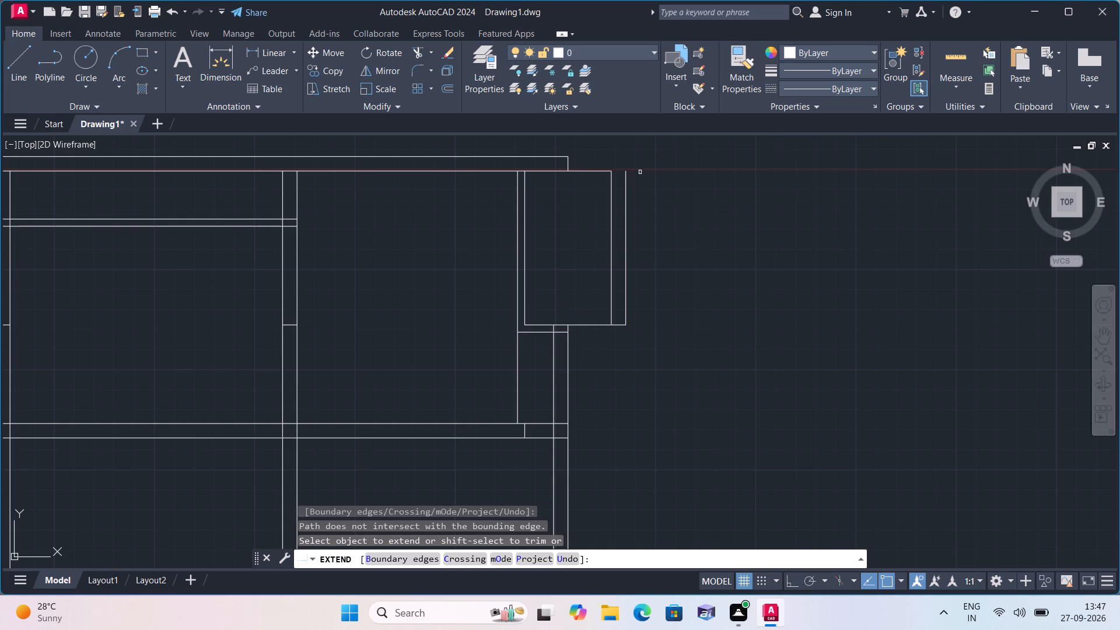
pyautogui.press('Escape')
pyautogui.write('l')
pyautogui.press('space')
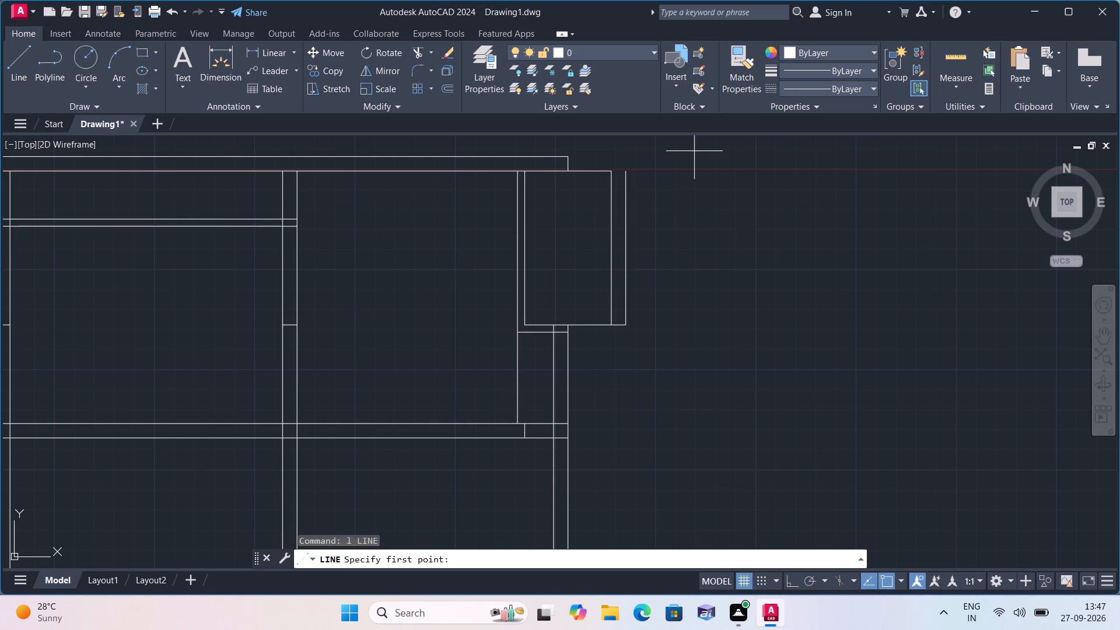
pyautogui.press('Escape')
# Trim the partition line's excess below the recess corner and the right wall's vertical lines between the recess's two horizontal lines.
pyautogui.write('trim')
pyautogui.press('space')
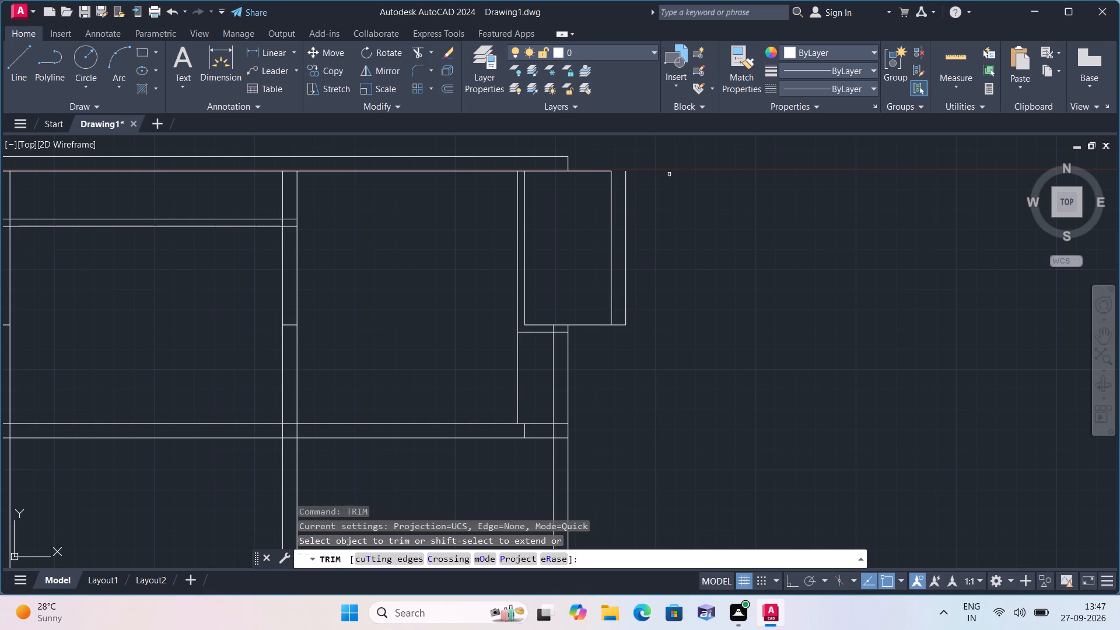
pyautogui.click(482, 356)
pyautogui.click(524, 359)
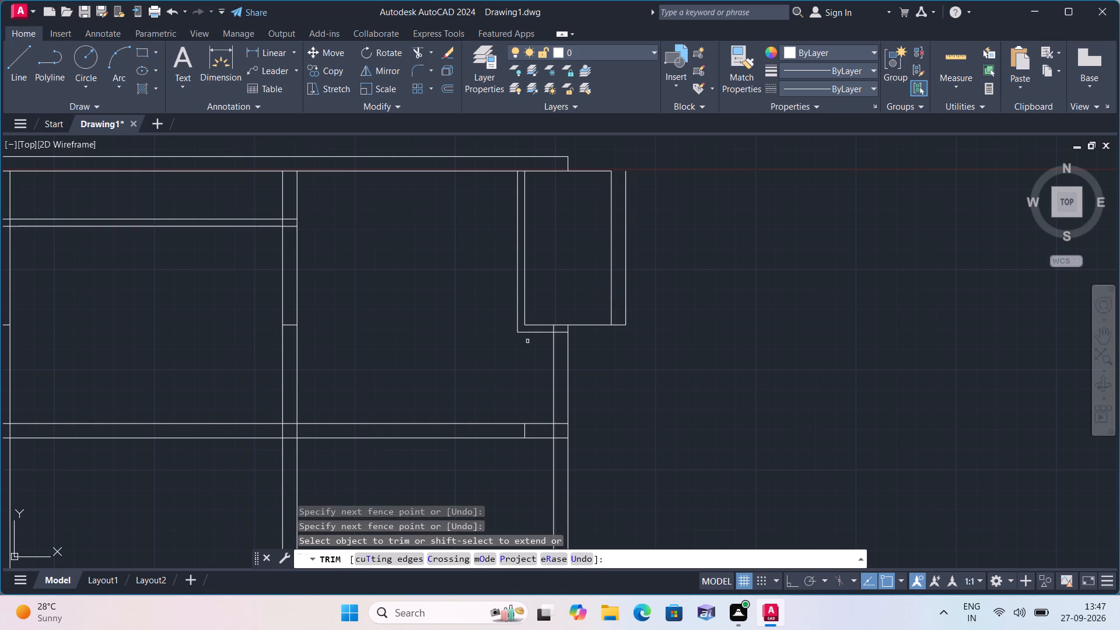
pyautogui.scroll(3, 533, 331)
pyautogui.click(555, 324)
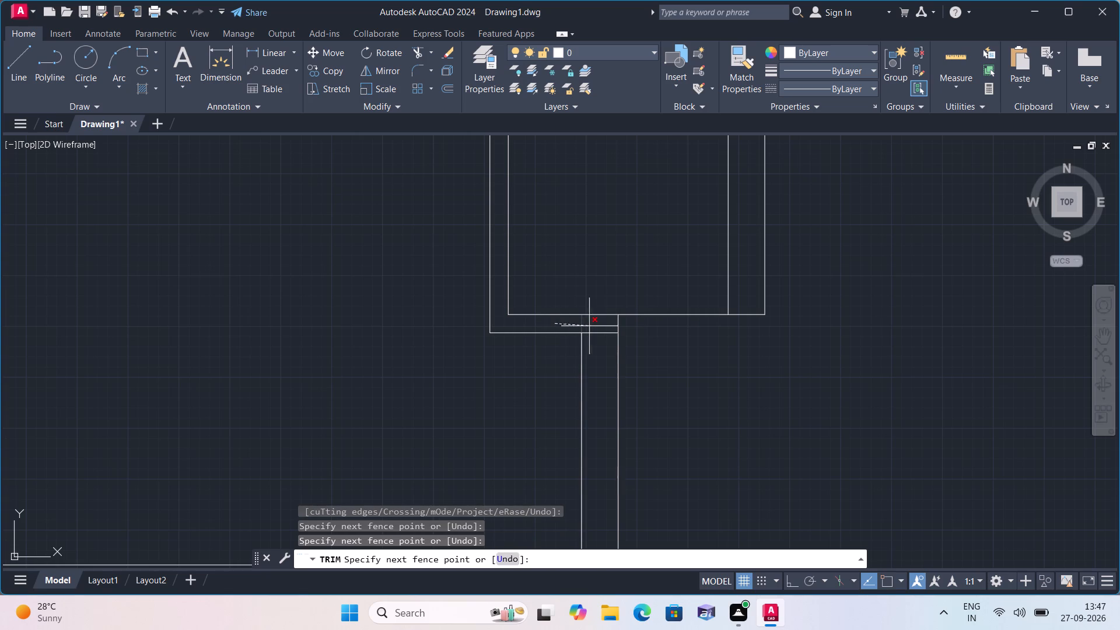
pyautogui.click(647, 317)
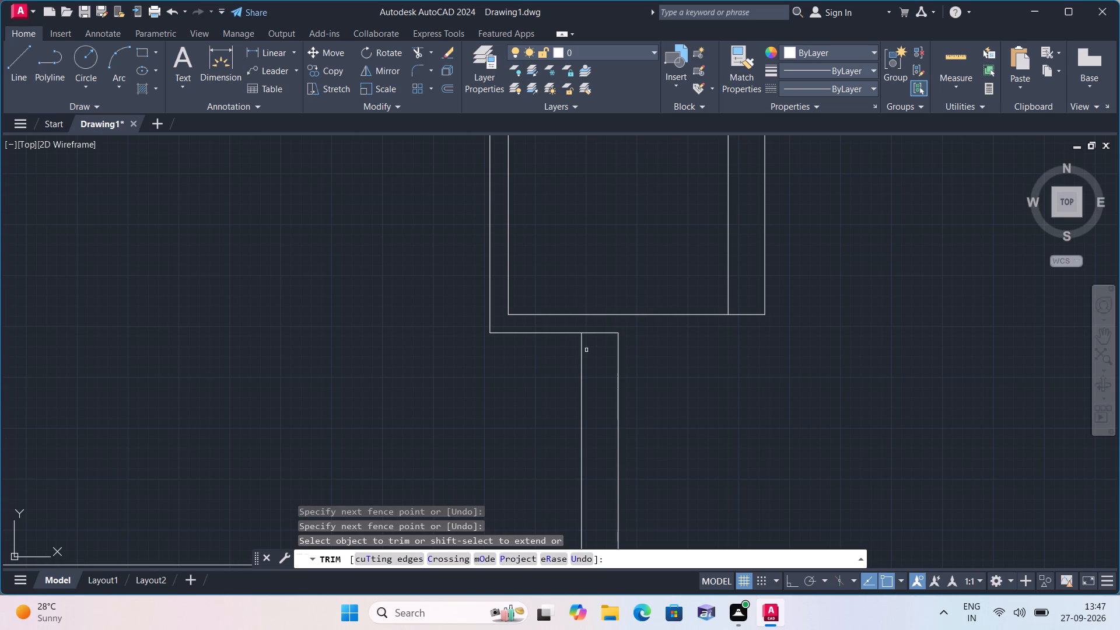
pyautogui.press('Escape')
# With Ortho on, draw a horizontal line about 5'-8" long from the right wall's outer corner at the recess, outward past the projecting room.
pyautogui.press('l')
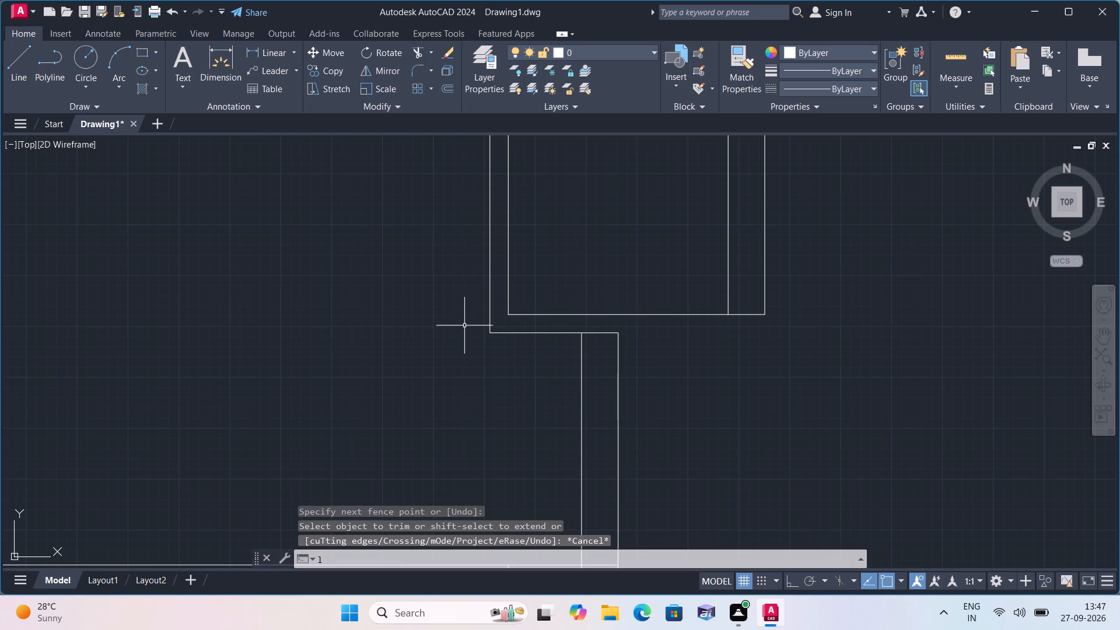
pyautogui.press('space')
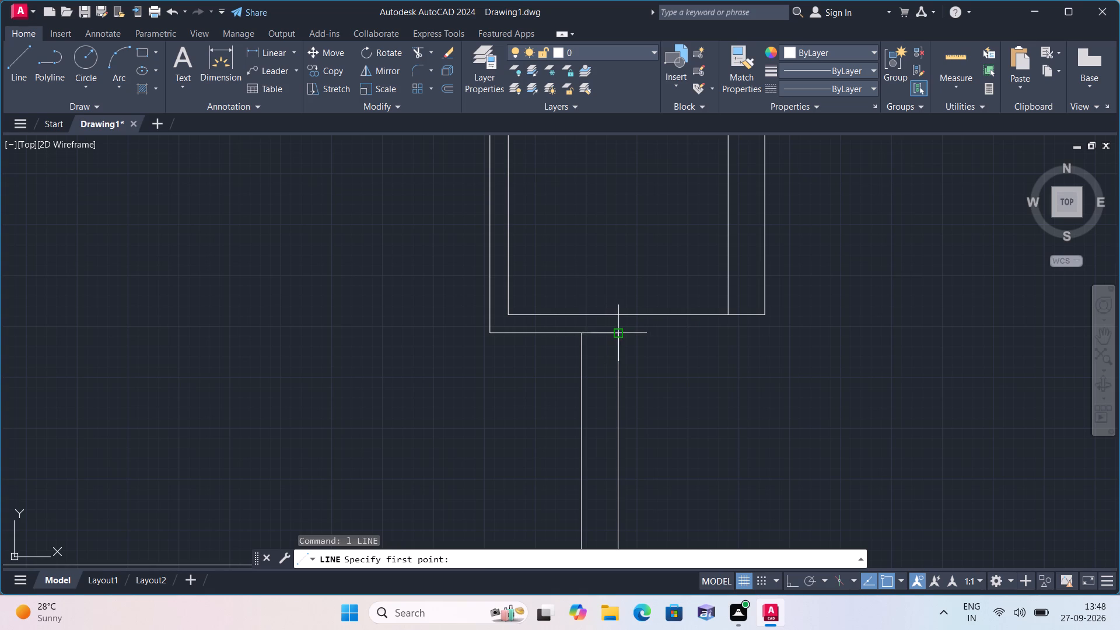
pyautogui.click(619, 333)
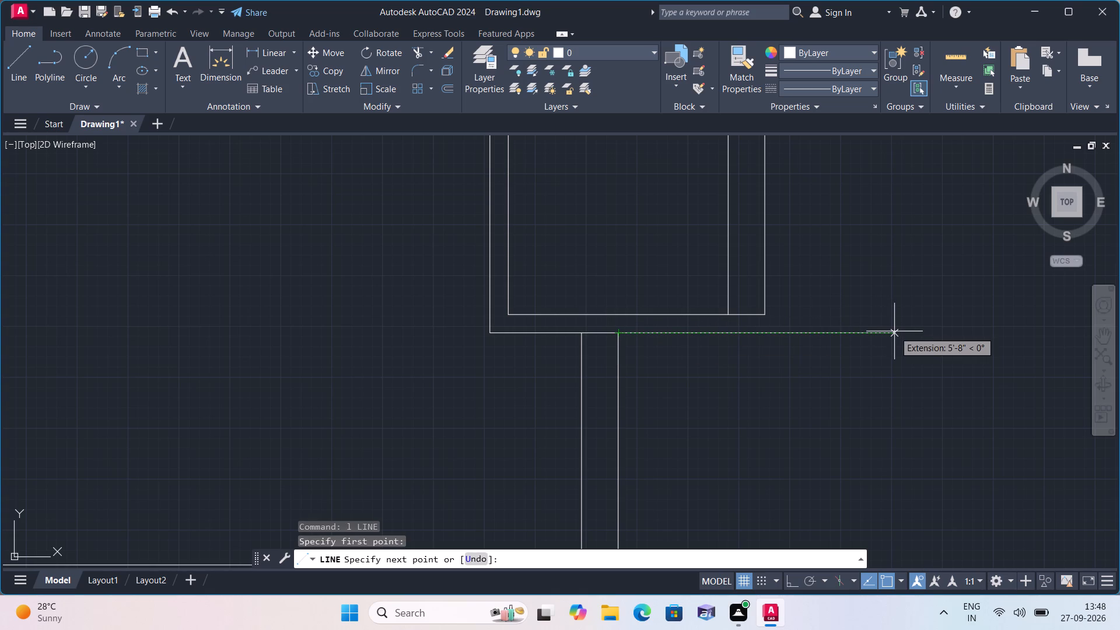
pyautogui.press('F8')
pyautogui.click(894, 331)
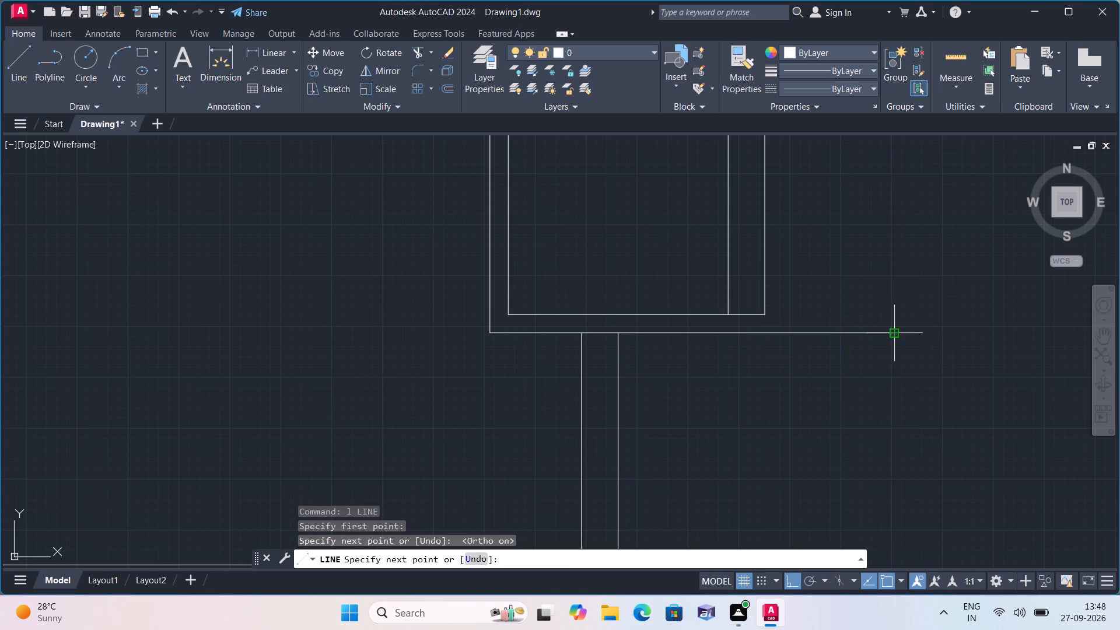
pyautogui.press('space')
# Draw a horizontal line from the top wall's outer right corner outward past the projecting room's outer wall.
pyautogui.moveTo(830, 233); pyautogui.dragTo(858, 323, button='middle')
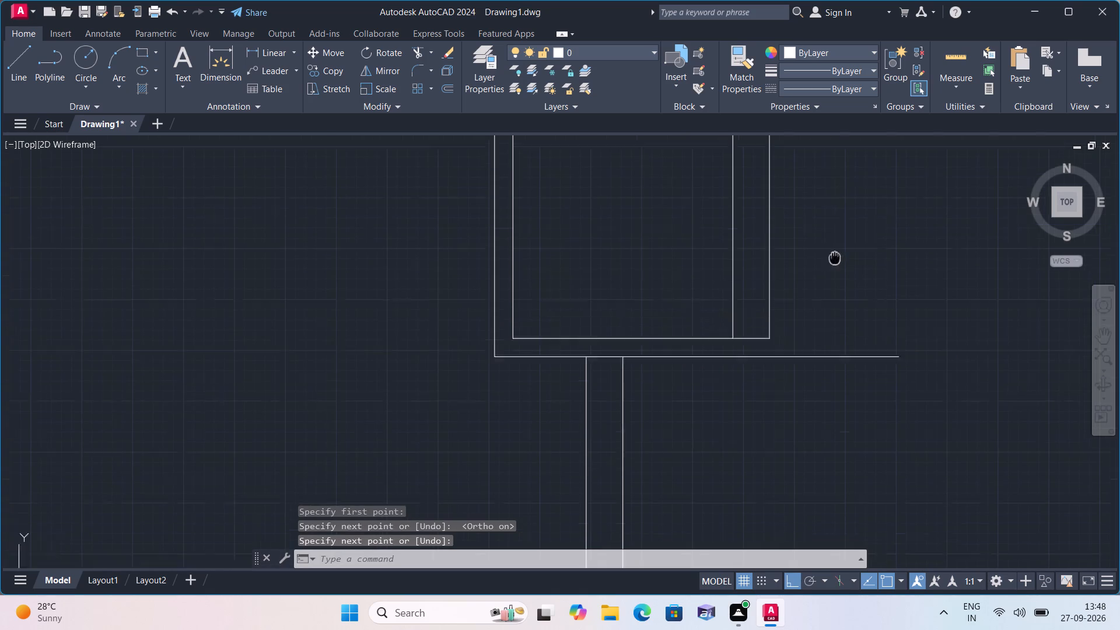
pyautogui.moveTo(858, 323); pyautogui.dragTo(871, 367, button='middle')
pyautogui.scroll(-1, 860, 331)
pyautogui.moveTo(849, 264); pyautogui.dragTo(852, 337, button='middle')
pyautogui.press('space')
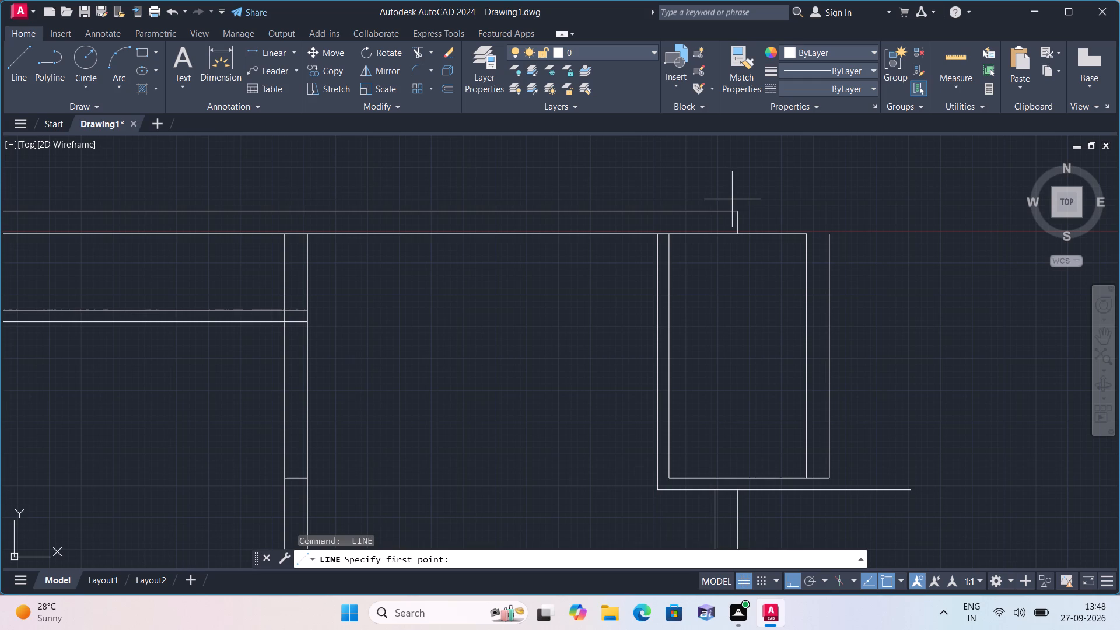
pyautogui.click(737, 211)
pyautogui.click(953, 201)
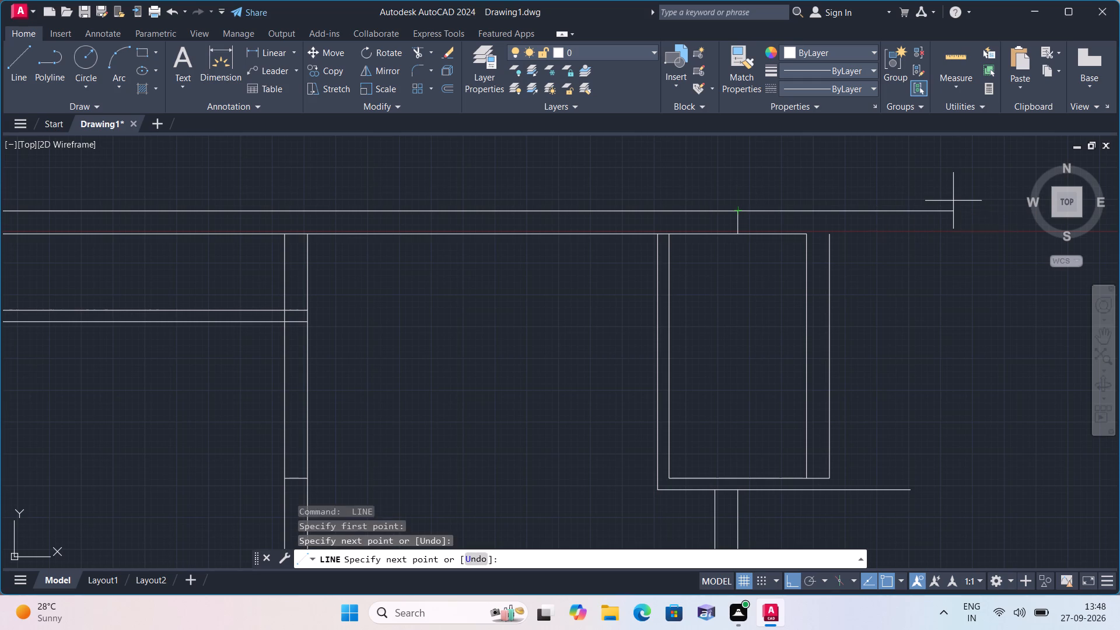
pyautogui.press('space')
# Extend the projecting room's outermost vertical line up and down to the new top and bottom horizontal lines.
pyautogui.write('exte')
pyautogui.press('space')
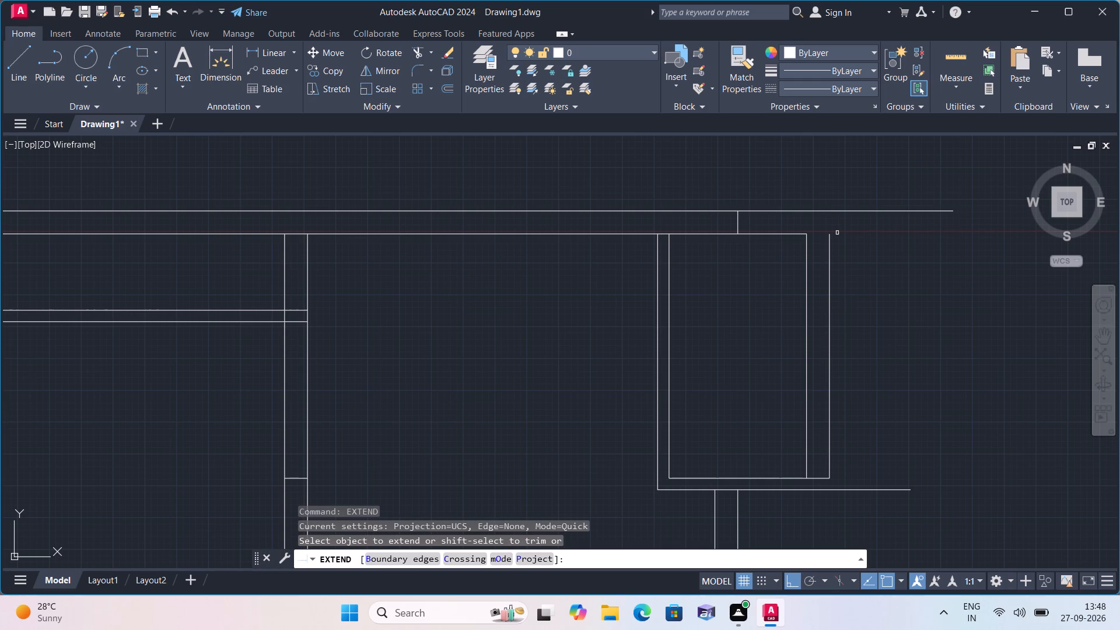
pyautogui.click(837, 233)
pyautogui.click(826, 236)
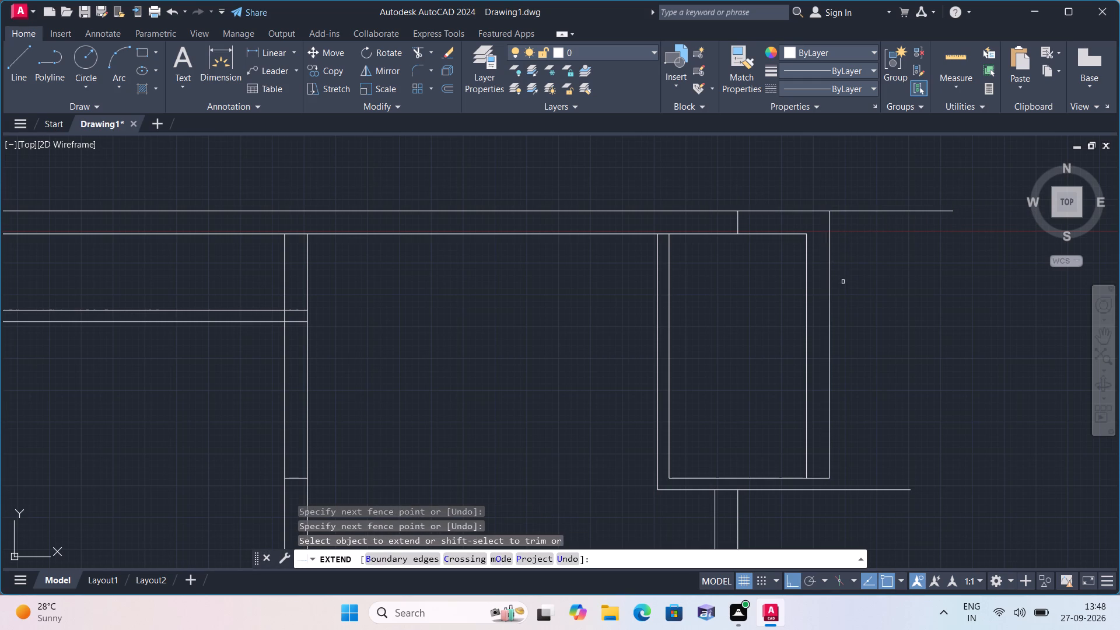
pyautogui.click(849, 312)
pyautogui.click(826, 377)
pyautogui.press('t')
pyautogui.press('Escape')
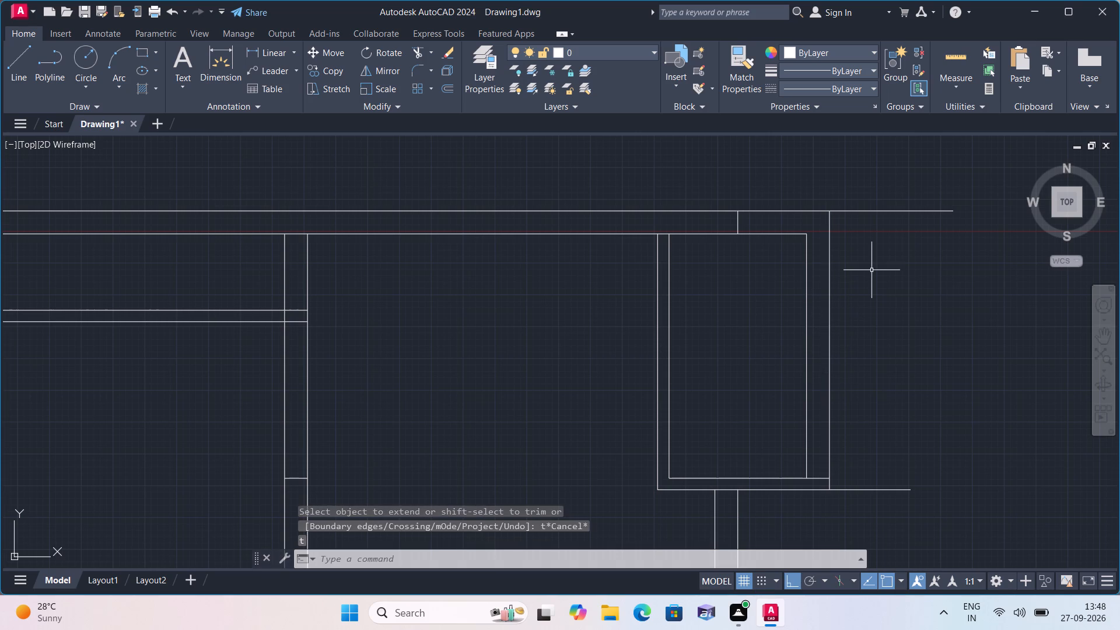
# Trim the top line's overhang, the old wall end line, and the top wall's inner line between the partition's two faces.
pyautogui.write('trim')
pyautogui.press('space')
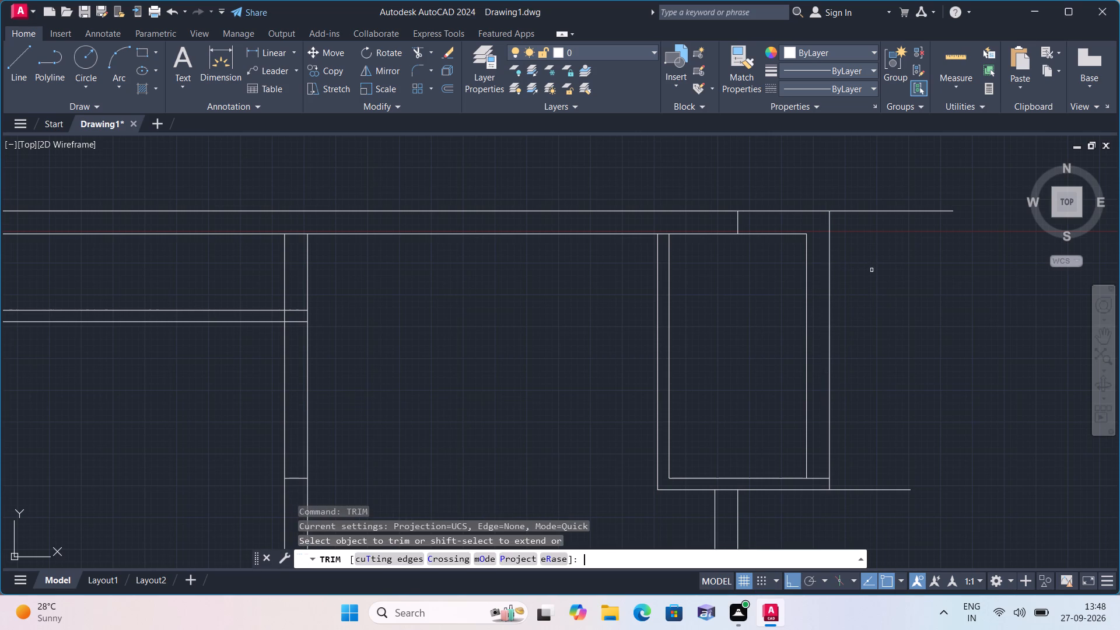
pyautogui.click(872, 266)
pyautogui.click(836, 169)
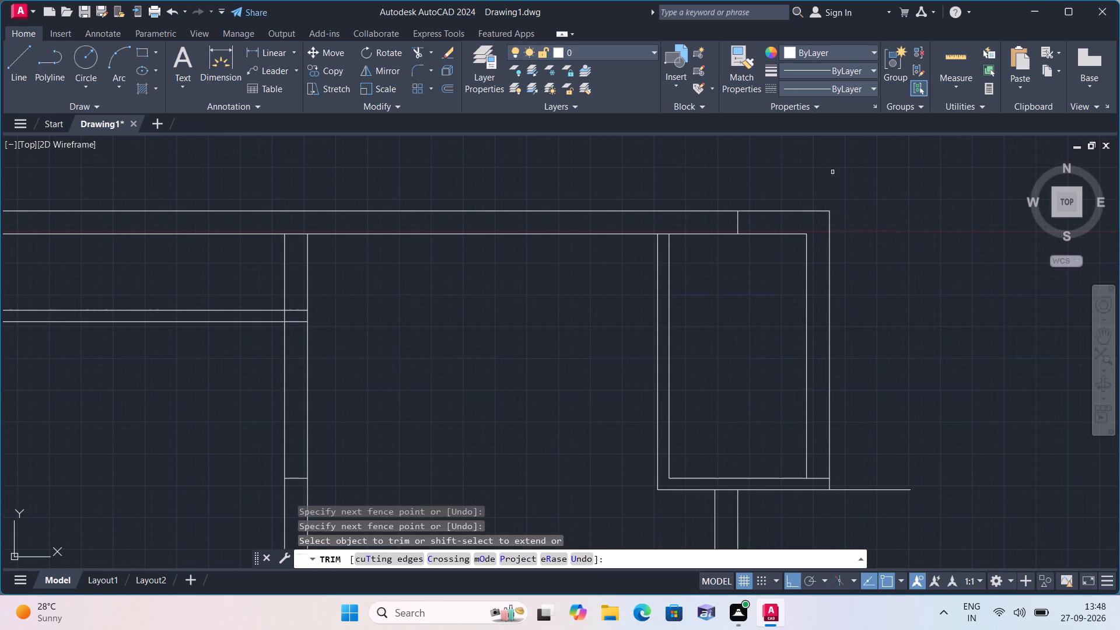
pyautogui.click(758, 222)
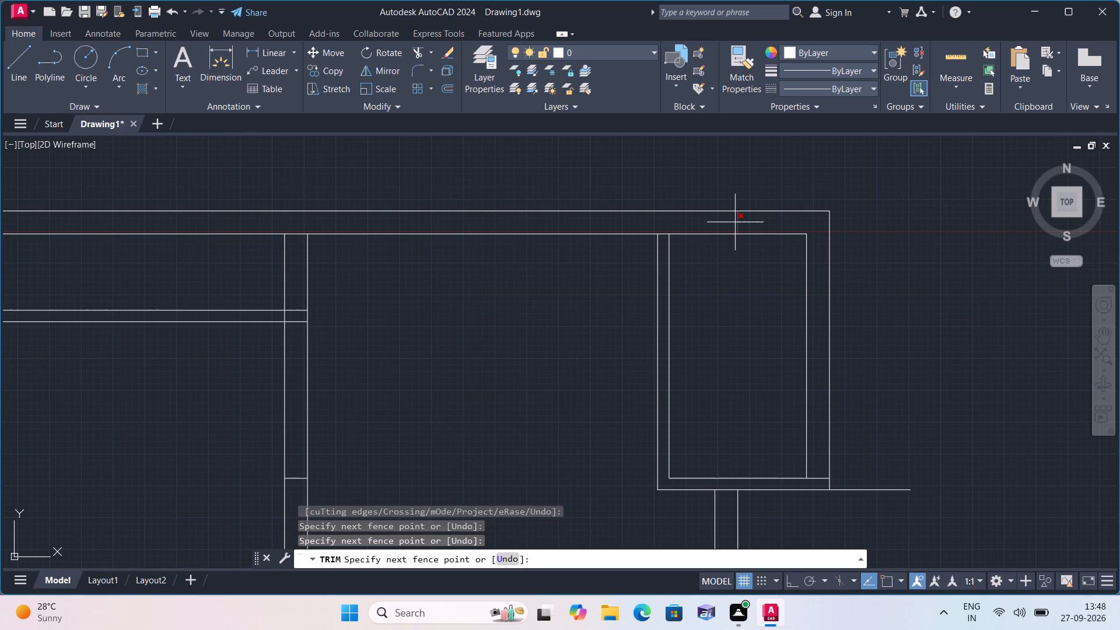
pyautogui.click(735, 222)
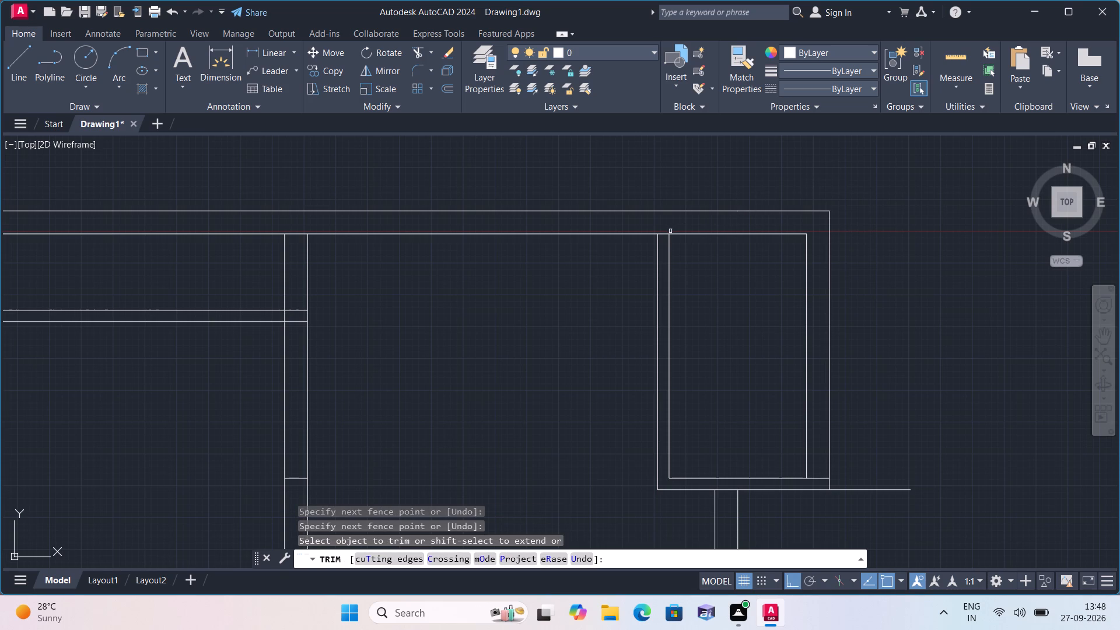
pyautogui.click(667, 233)
# Trim the projecting room's bottom line overhang, the inner line within the outer wall, and the line across the right wall's opening.
pyautogui.moveTo(740, 314); pyautogui.dragTo(695, 197, button='middle')
pyautogui.scroll(-1, 739, 314)
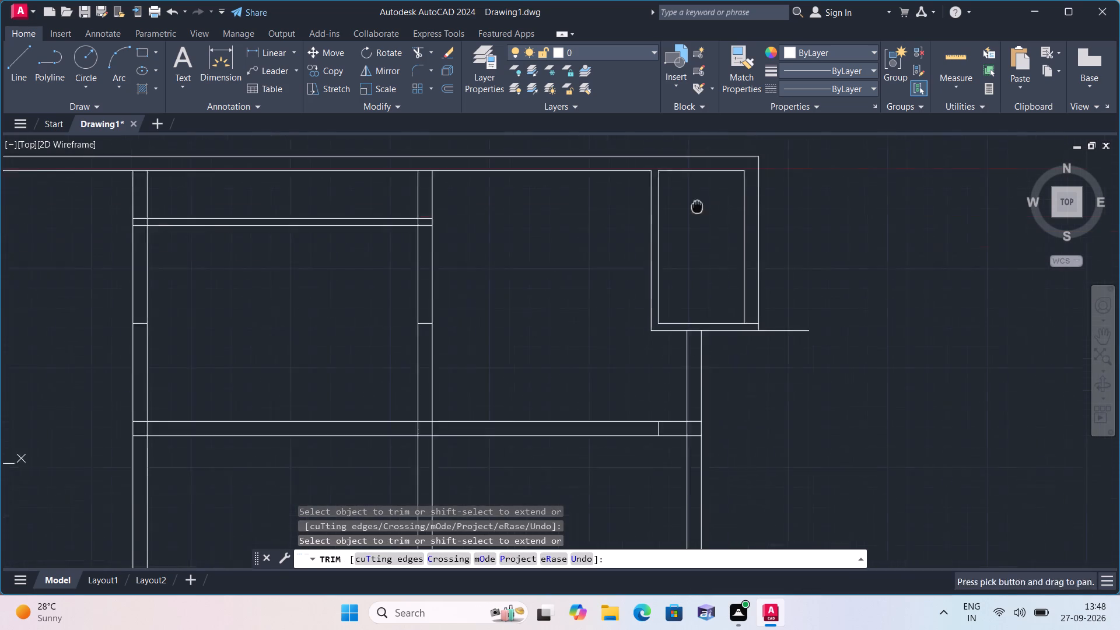
pyautogui.moveTo(804, 208); pyautogui.dragTo(798, 222)
pyautogui.click(797, 363)
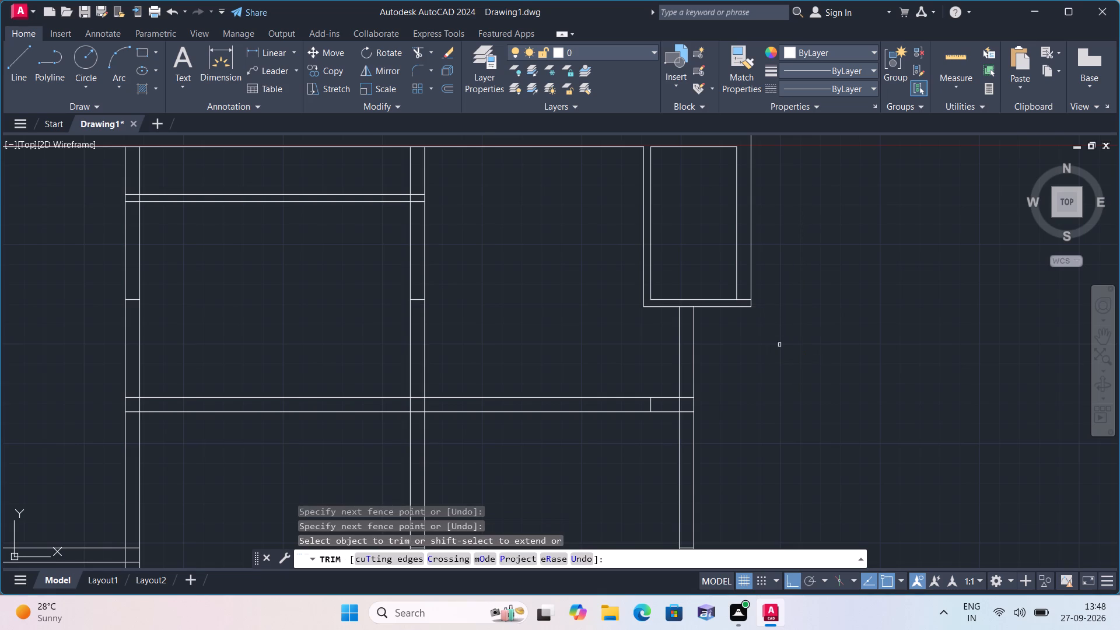
pyautogui.click(746, 300)
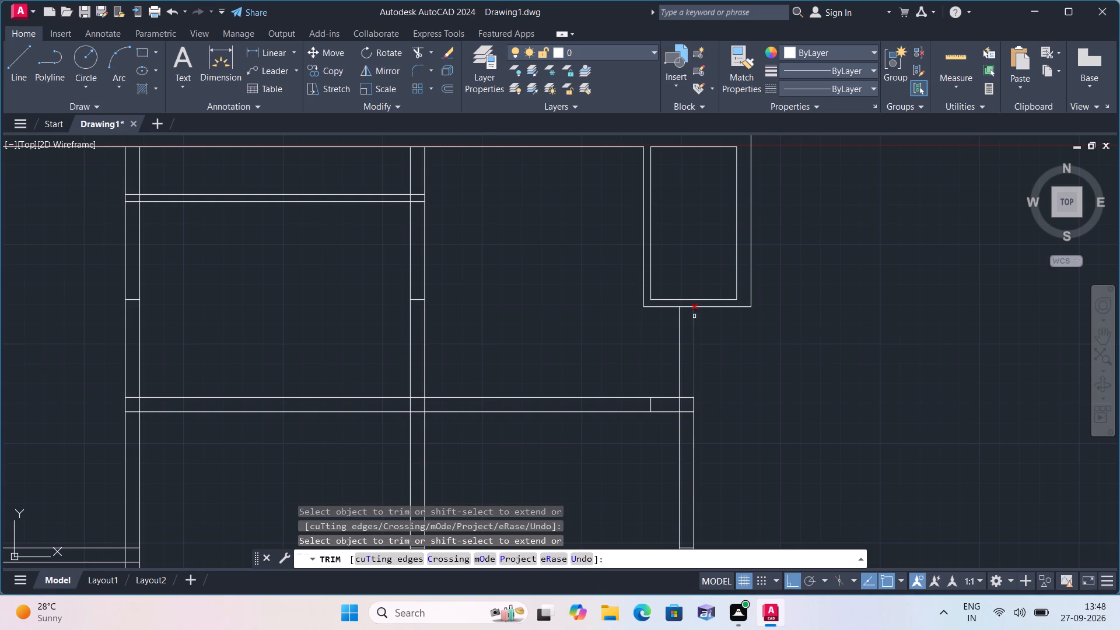
pyautogui.click(682, 308)
# Trim the short stub in the long horizontal wall near the right wall and the short lines crossing both interior vertical walls above it.
pyautogui.moveTo(738, 336); pyautogui.dragTo(805, 250, button='middle')
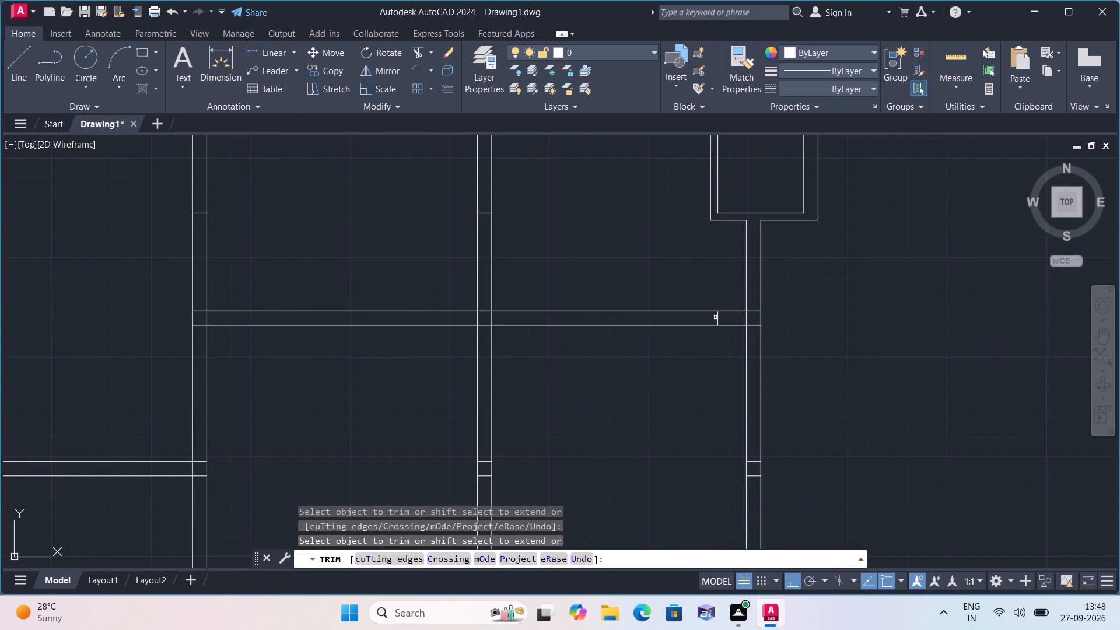
pyautogui.click(717, 317)
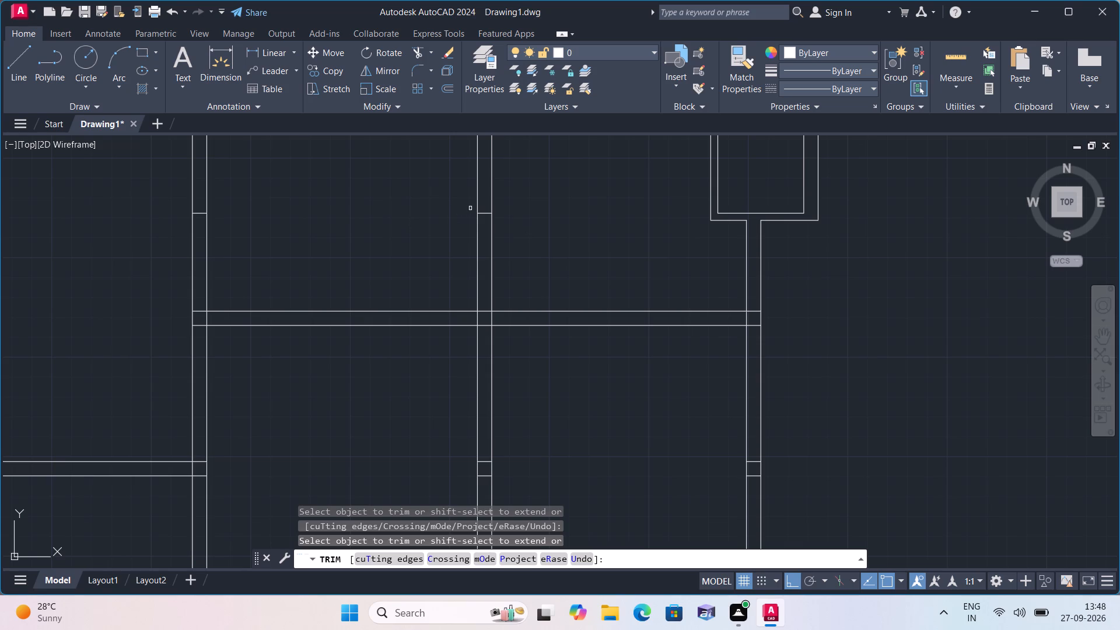
pyautogui.click(482, 214)
pyautogui.click(194, 212)
# Trim the two pairs of short lines crossing the second interior vertical wall and the right wall below the long horizontal wall.
pyautogui.scroll(-2, 194, 212)
pyautogui.scroll(2, 285, 277)
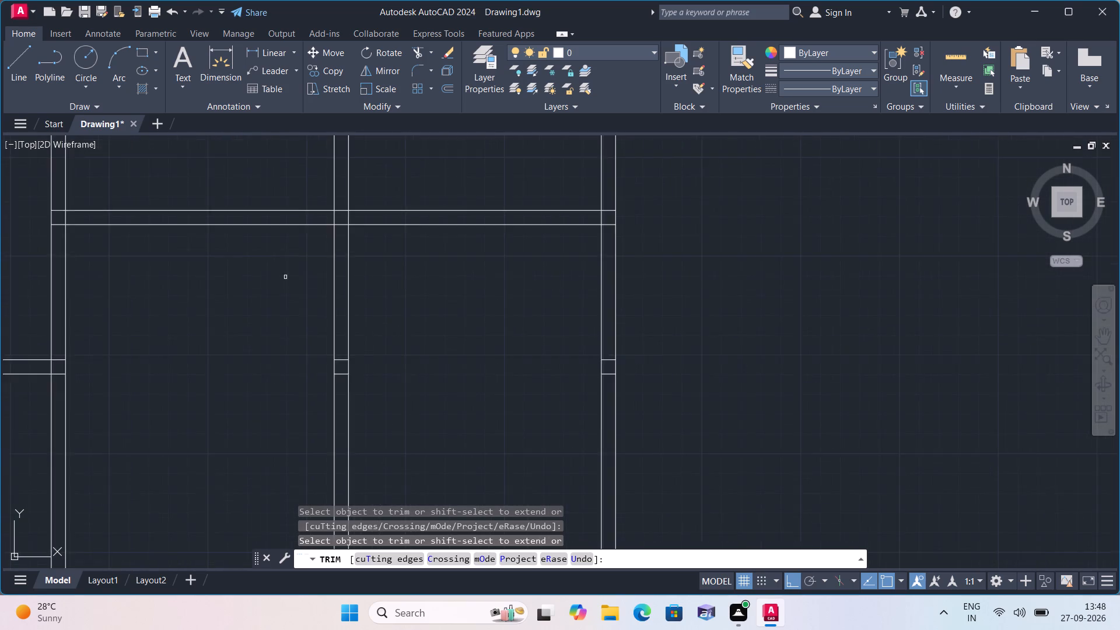
pyautogui.scroll(1, 285, 277)
pyautogui.moveTo(389, 309); pyautogui.dragTo(441, 185, button='middle')
pyautogui.scroll(-1, 409, 258)
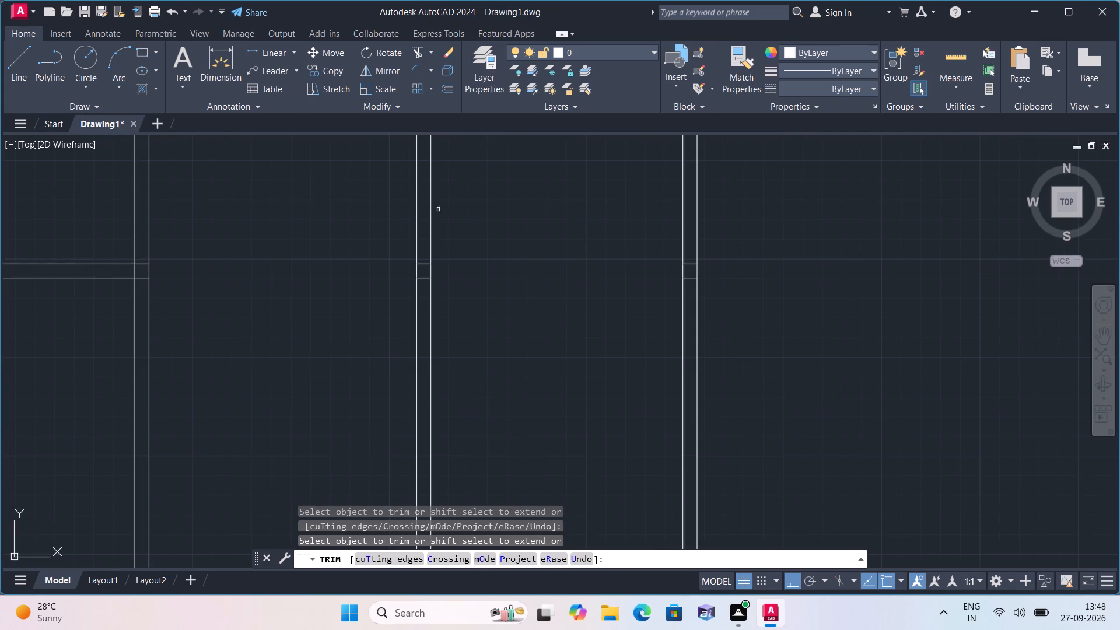
pyautogui.click(427, 264)
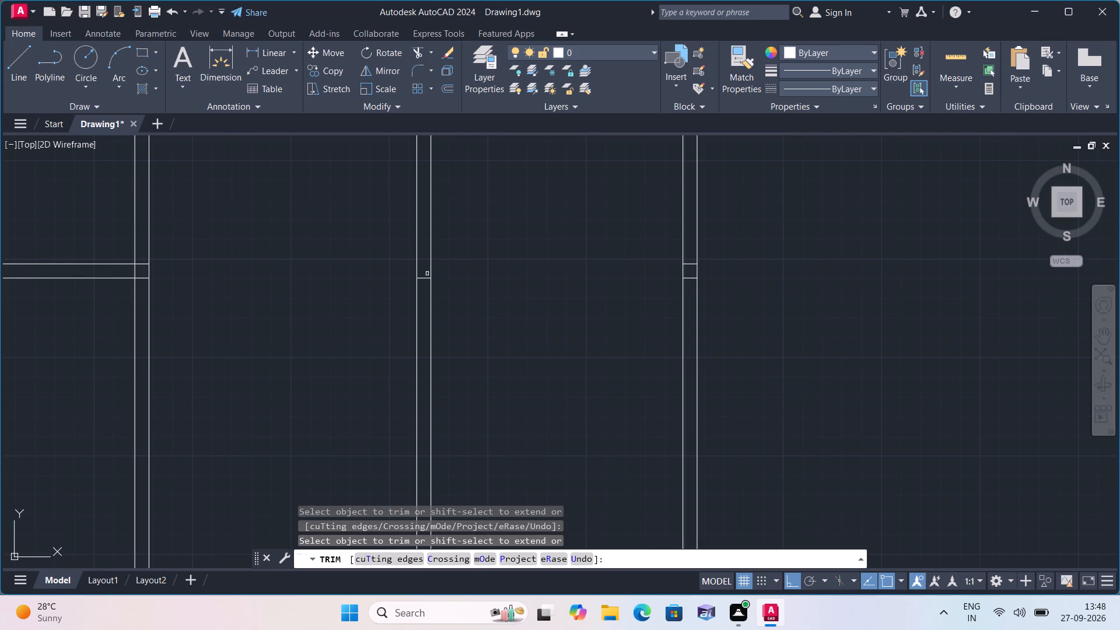
pyautogui.click(426, 280)
pyautogui.click(689, 265)
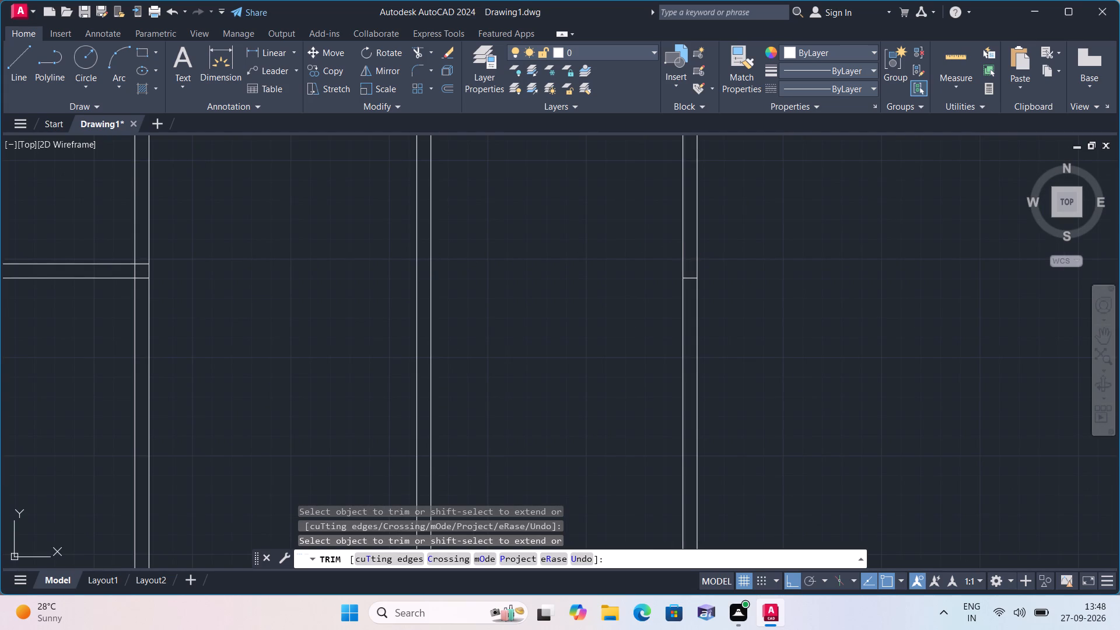
pyautogui.click(688, 279)
pyautogui.scroll(-2, 653, 278)
pyautogui.scroll(-1, 601, 258)
pyautogui.moveTo(601, 258); pyautogui.dragTo(651, 394, button='middle')
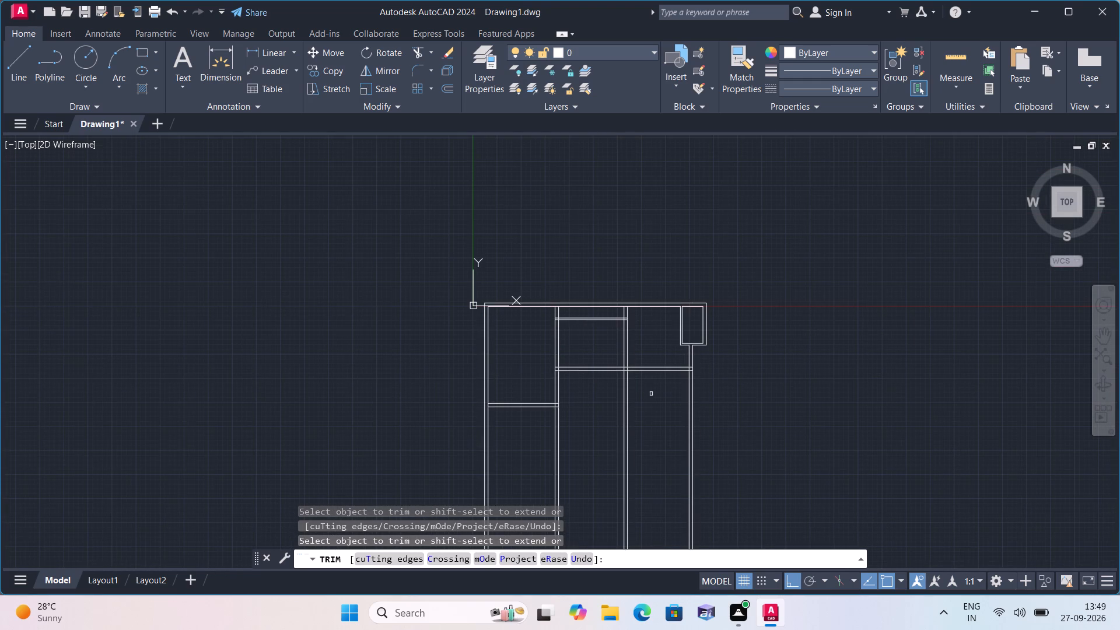
pyautogui.scroll(1, 638, 359)
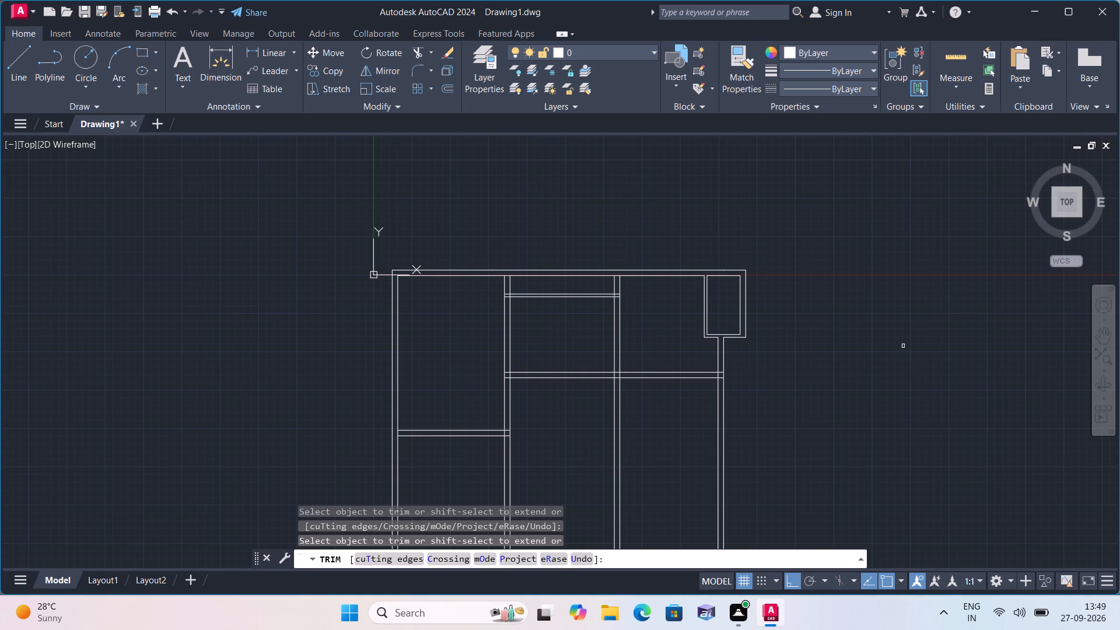
pyautogui.press('Escape')
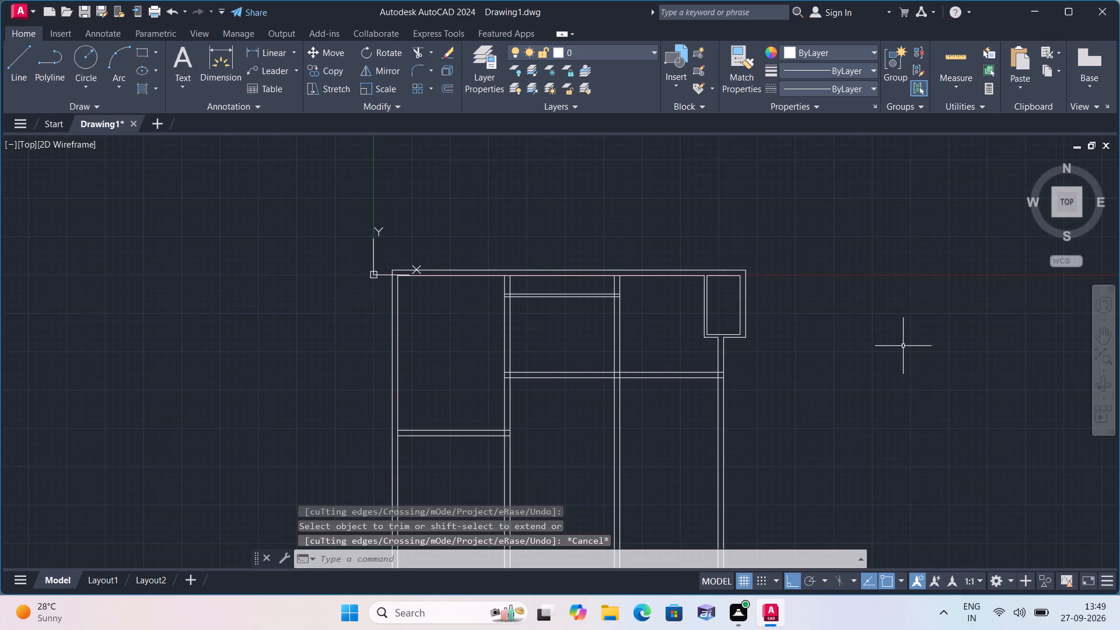
# Trim both lines of the second interior vertical wall below the long horizontal wall.
pyautogui.scroll(-1, 903, 472)
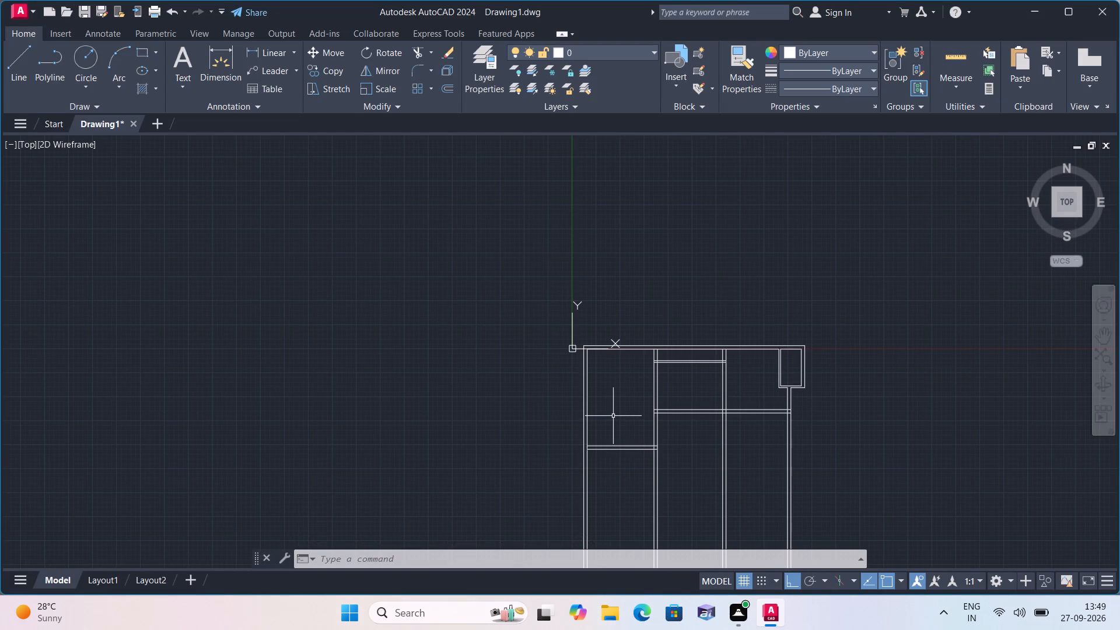
pyautogui.scroll(-1, 612, 416)
pyautogui.moveTo(611, 416); pyautogui.dragTo(563, 432, button='middle')
pyautogui.scroll(3, 600, 430)
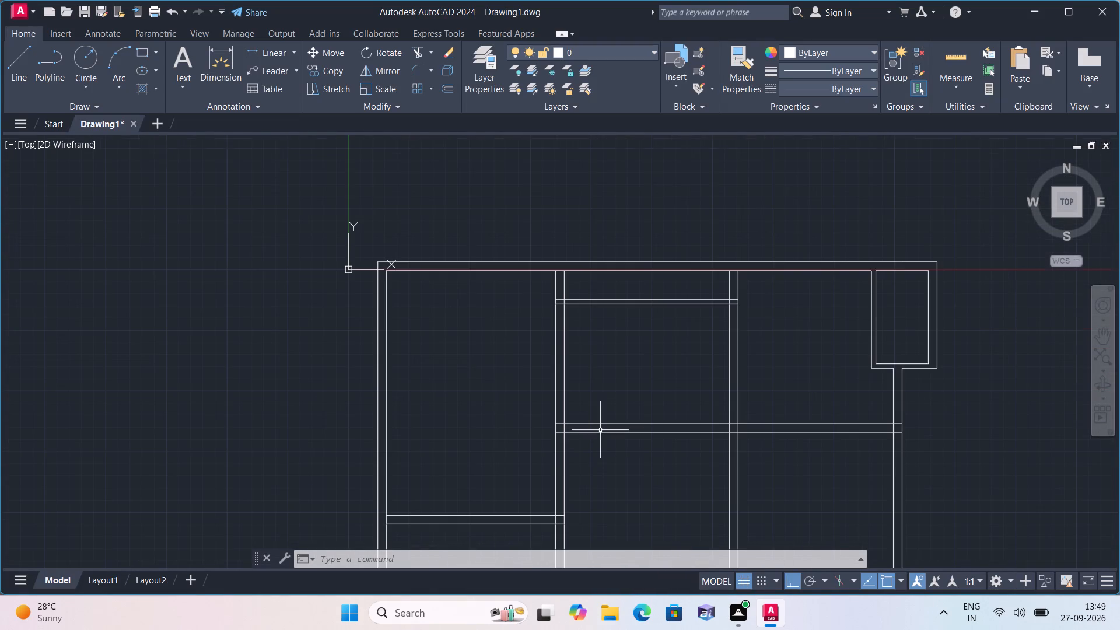
pyautogui.moveTo(600, 429); pyautogui.dragTo(564, 359, button='middle')
pyautogui.scroll(1, 564, 359)
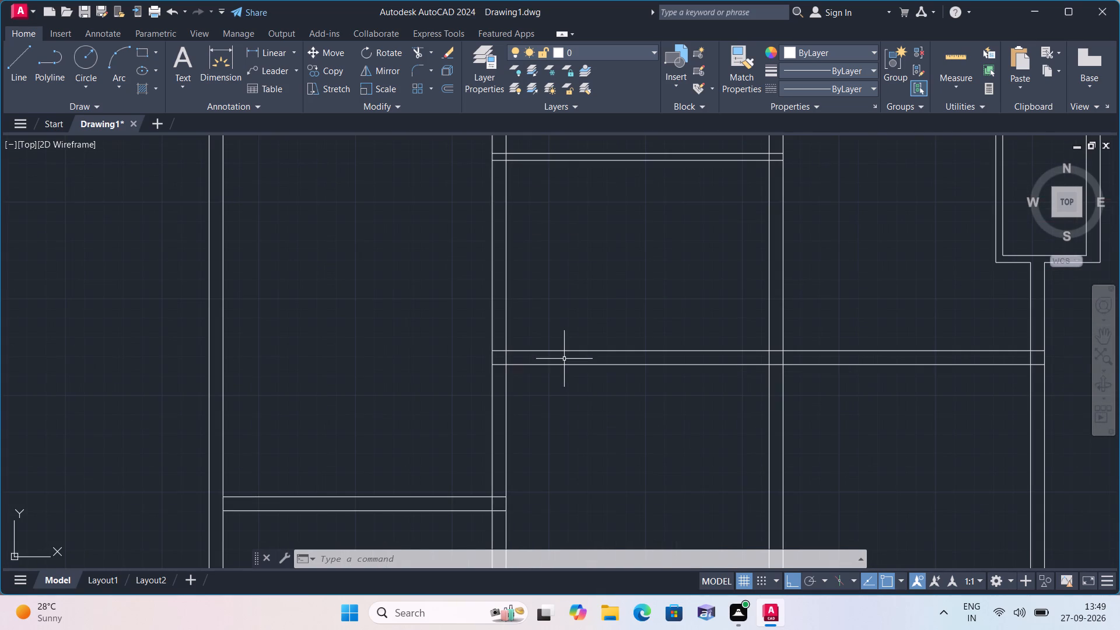
pyautogui.scroll(-2, 564, 359)
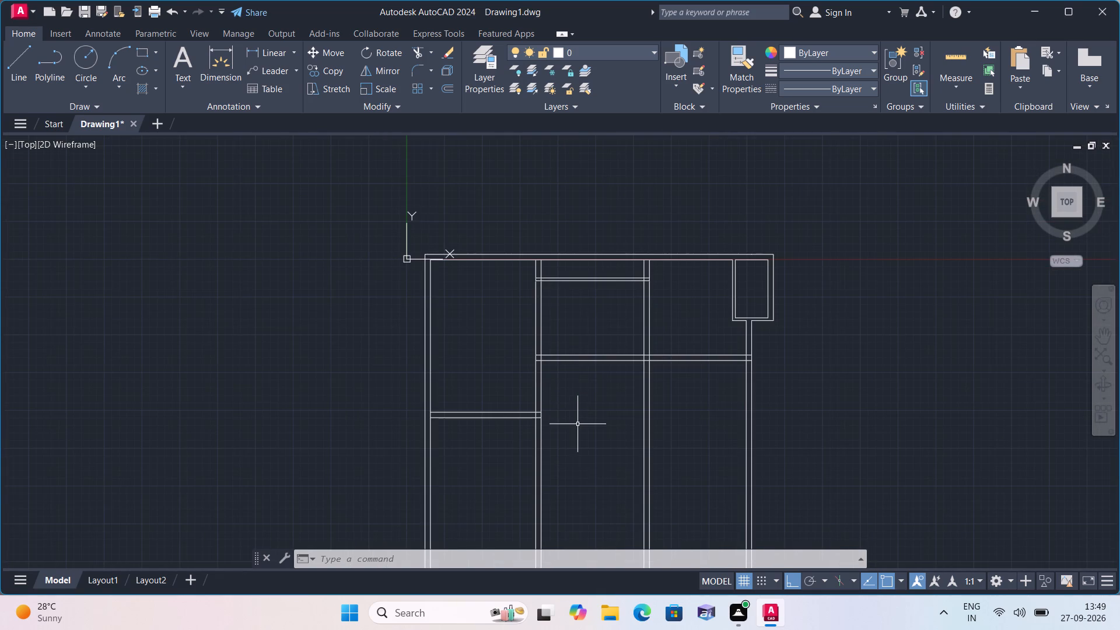
pyautogui.scroll(-1, 578, 425)
pyautogui.moveTo(578, 425); pyautogui.dragTo(539, 342, button='middle')
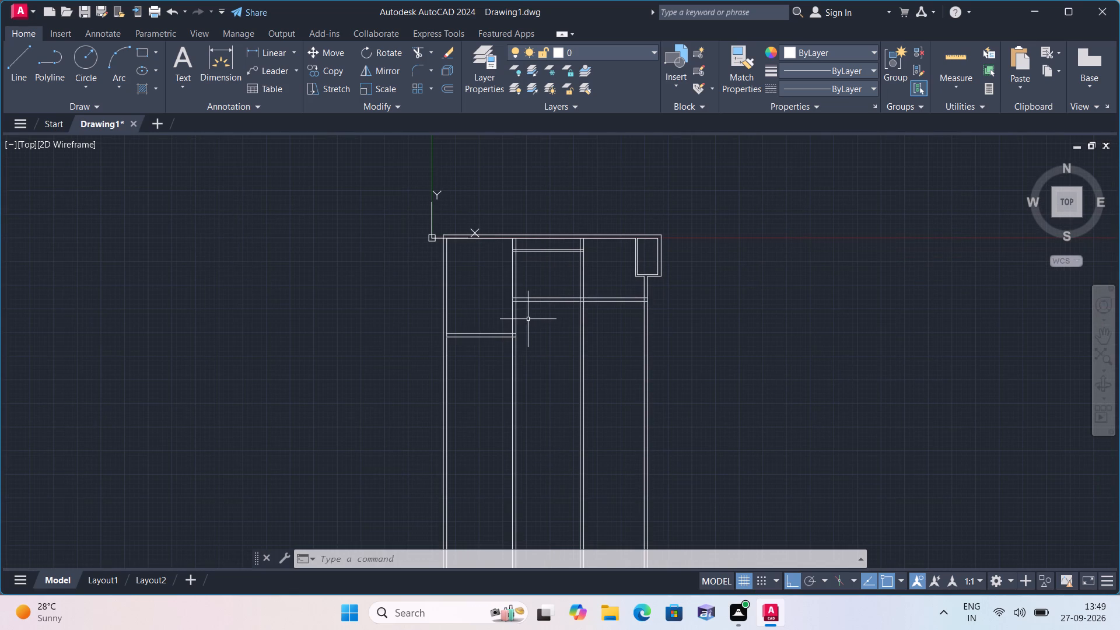
pyautogui.scroll(1, 528, 319)
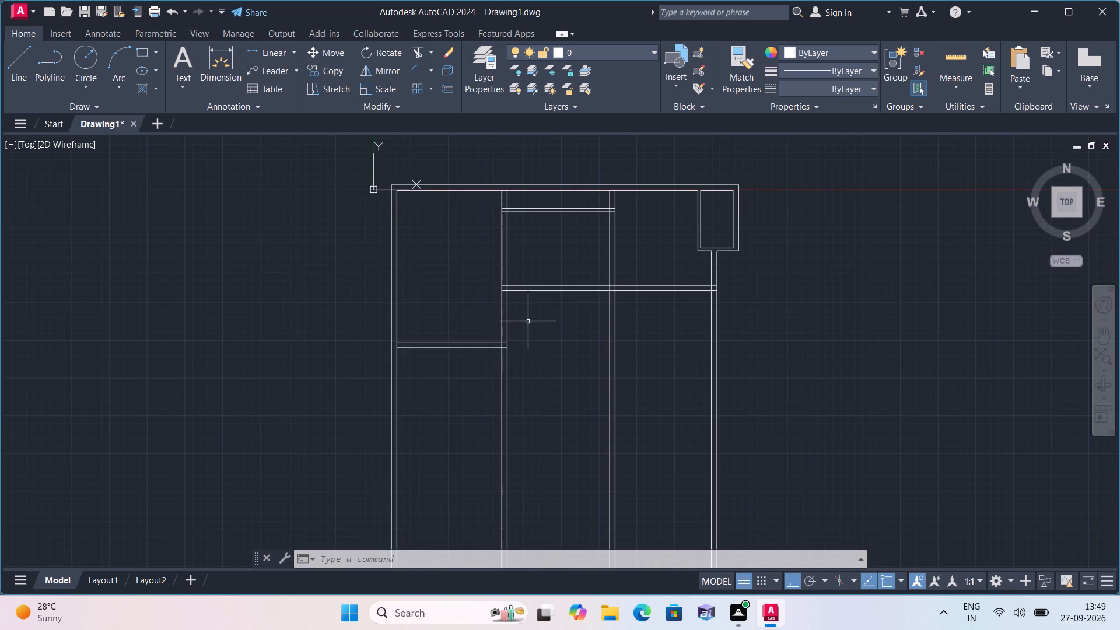
pyautogui.moveTo(559, 365); pyautogui.dragTo(569, 314, button='middle')
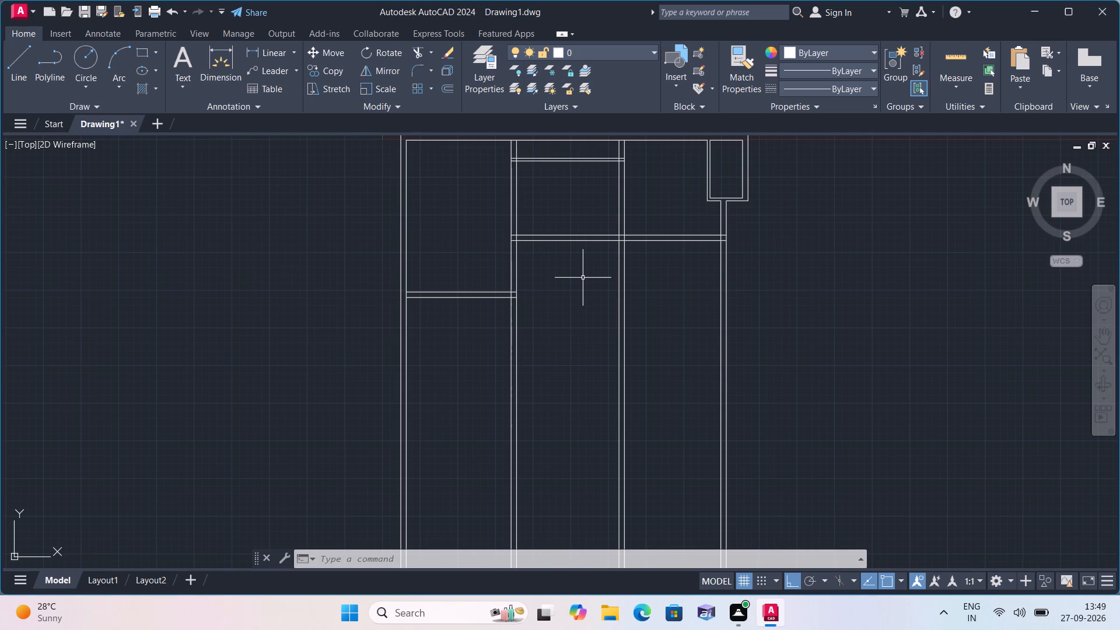
pyautogui.write('trim')
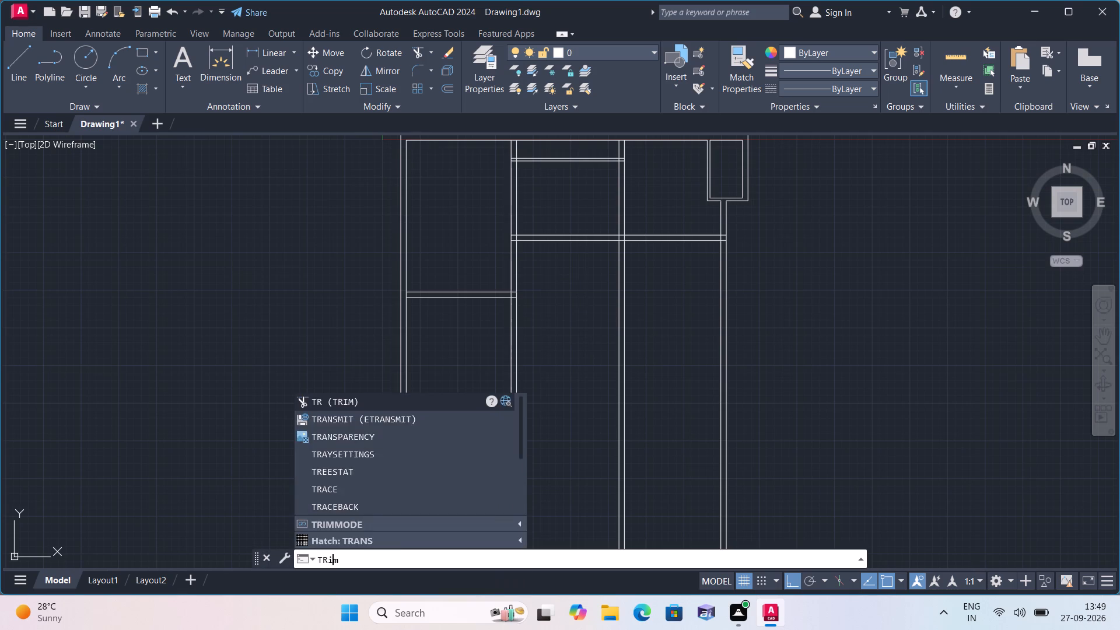
pyautogui.press('space')
pyautogui.click(600, 281)
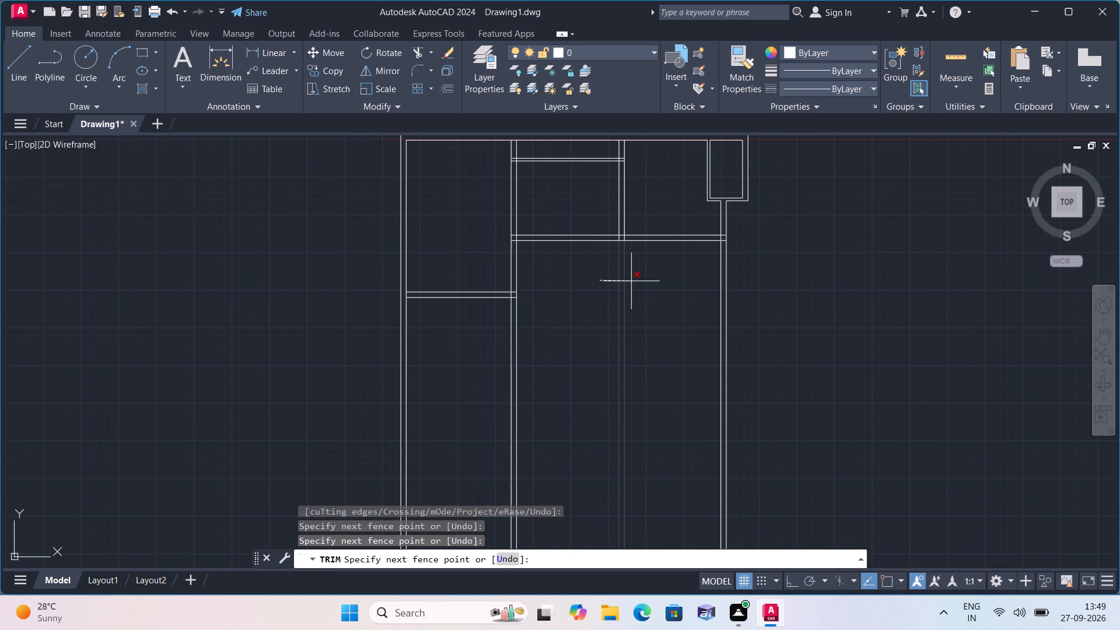
pyautogui.click(631, 281)
pyautogui.press('Escape')
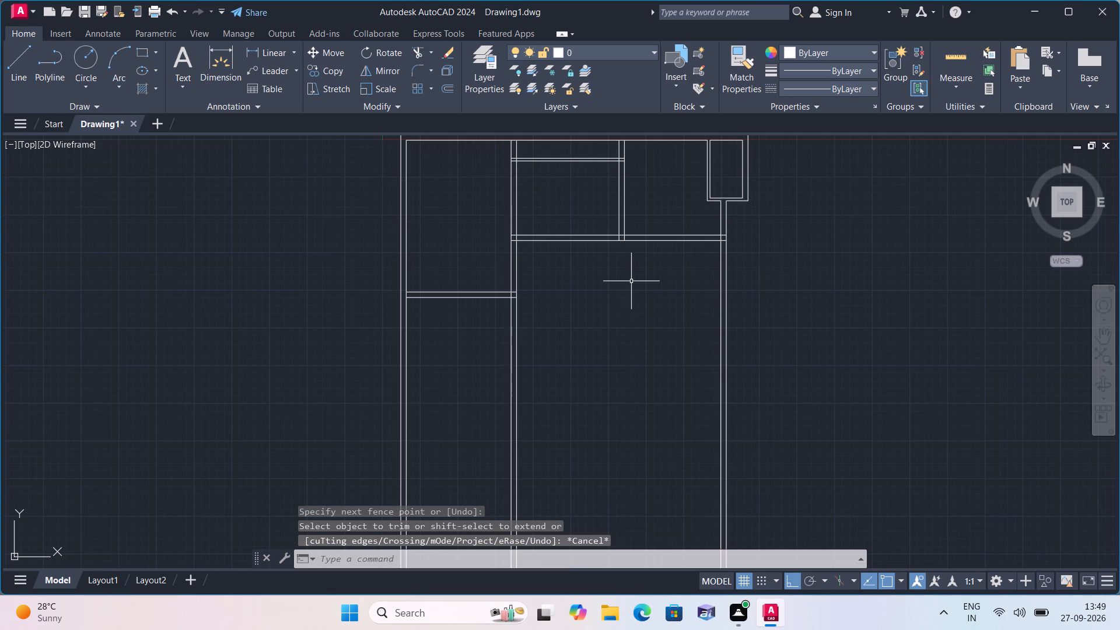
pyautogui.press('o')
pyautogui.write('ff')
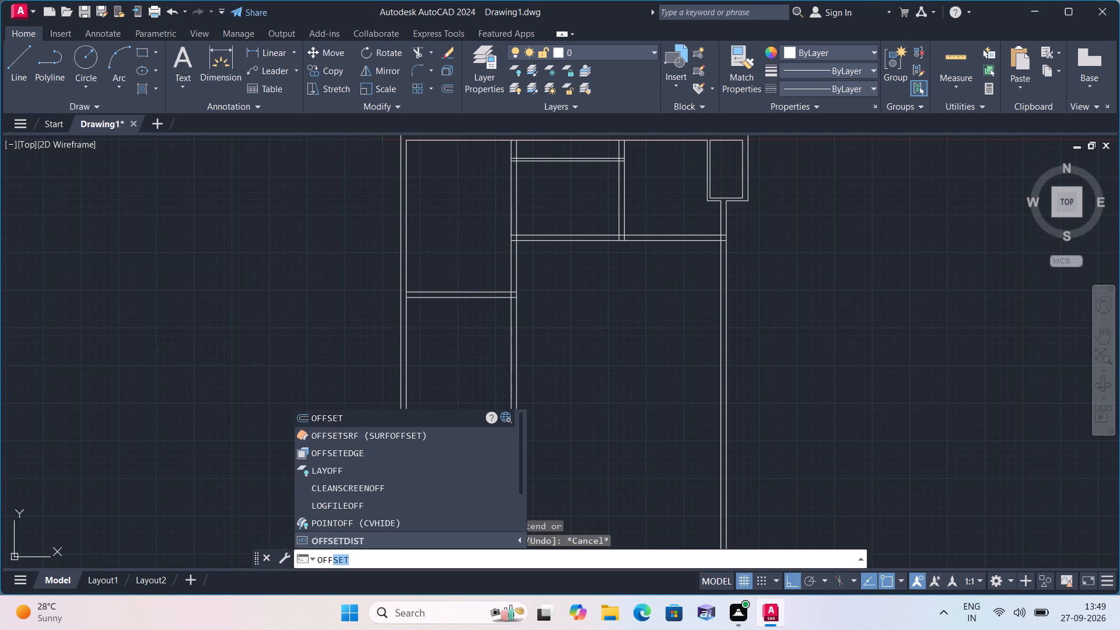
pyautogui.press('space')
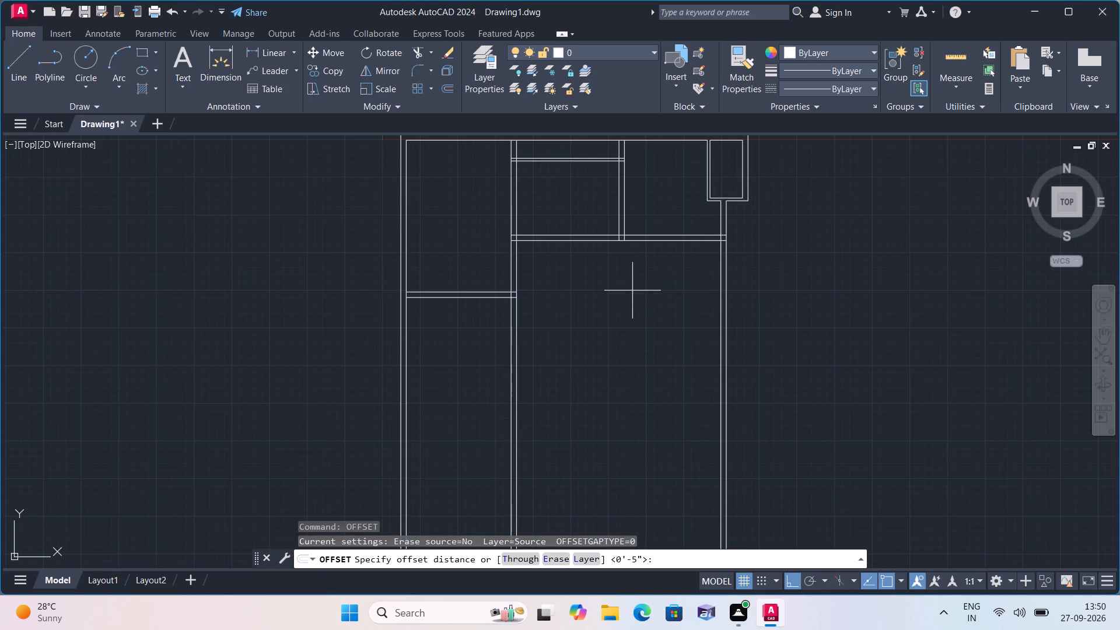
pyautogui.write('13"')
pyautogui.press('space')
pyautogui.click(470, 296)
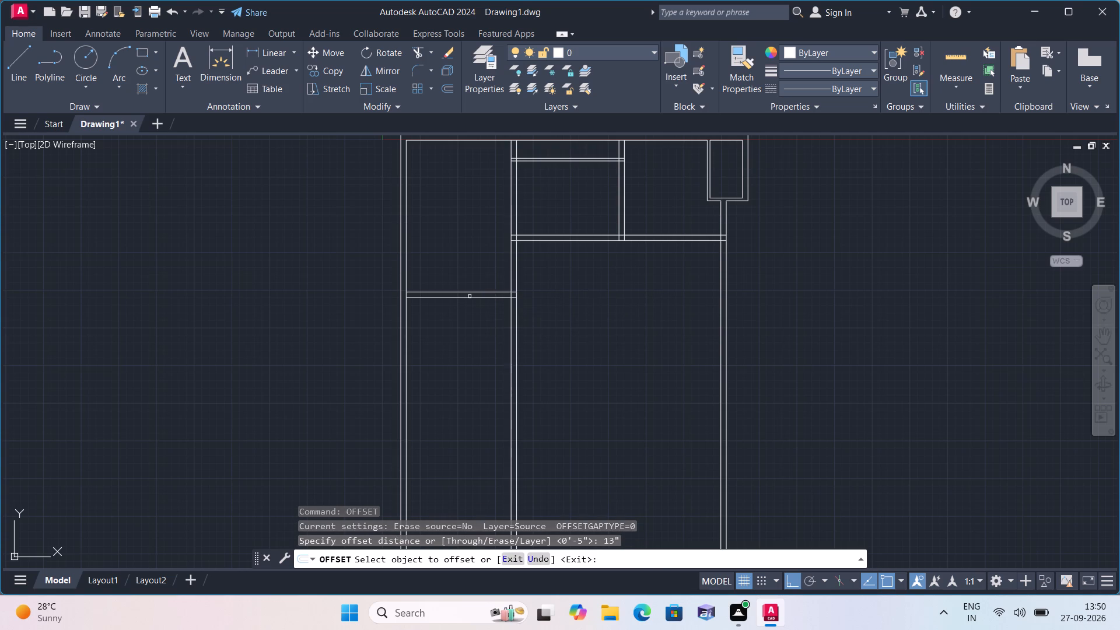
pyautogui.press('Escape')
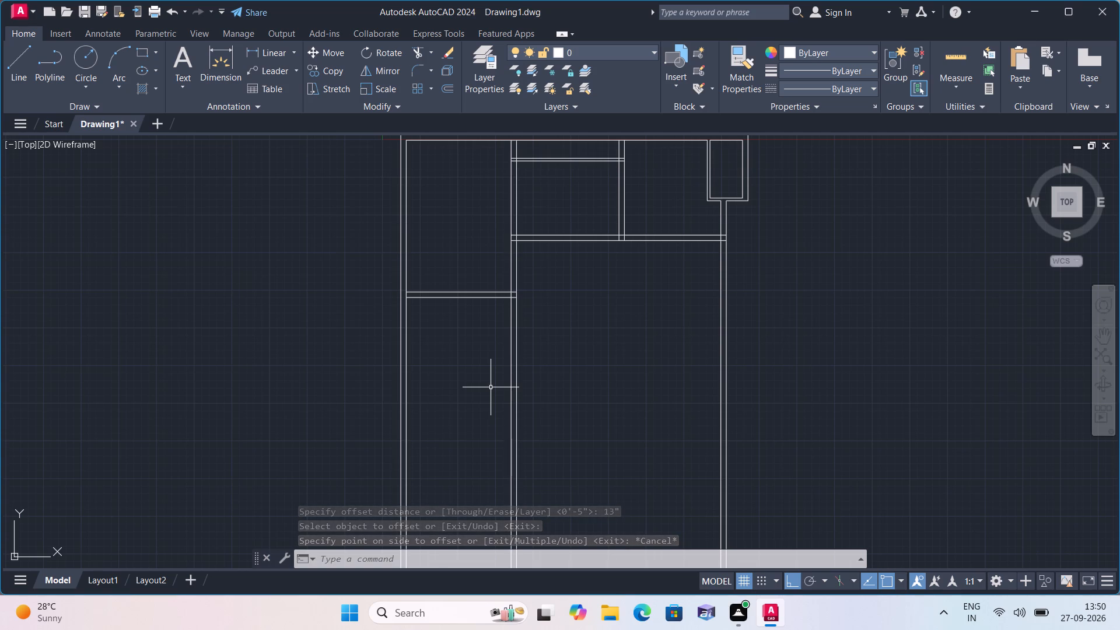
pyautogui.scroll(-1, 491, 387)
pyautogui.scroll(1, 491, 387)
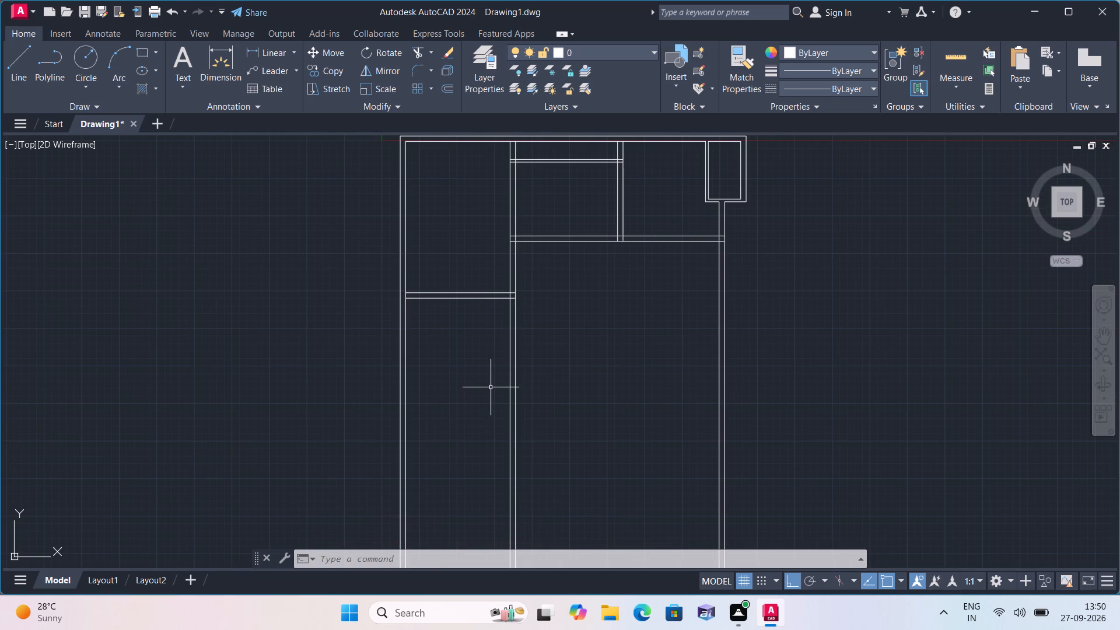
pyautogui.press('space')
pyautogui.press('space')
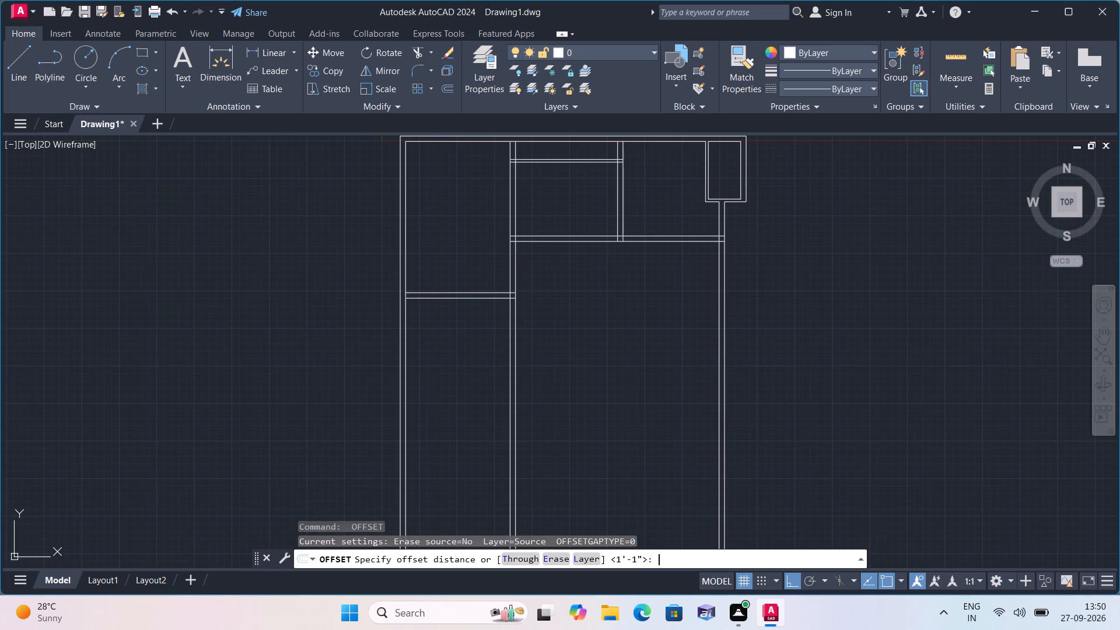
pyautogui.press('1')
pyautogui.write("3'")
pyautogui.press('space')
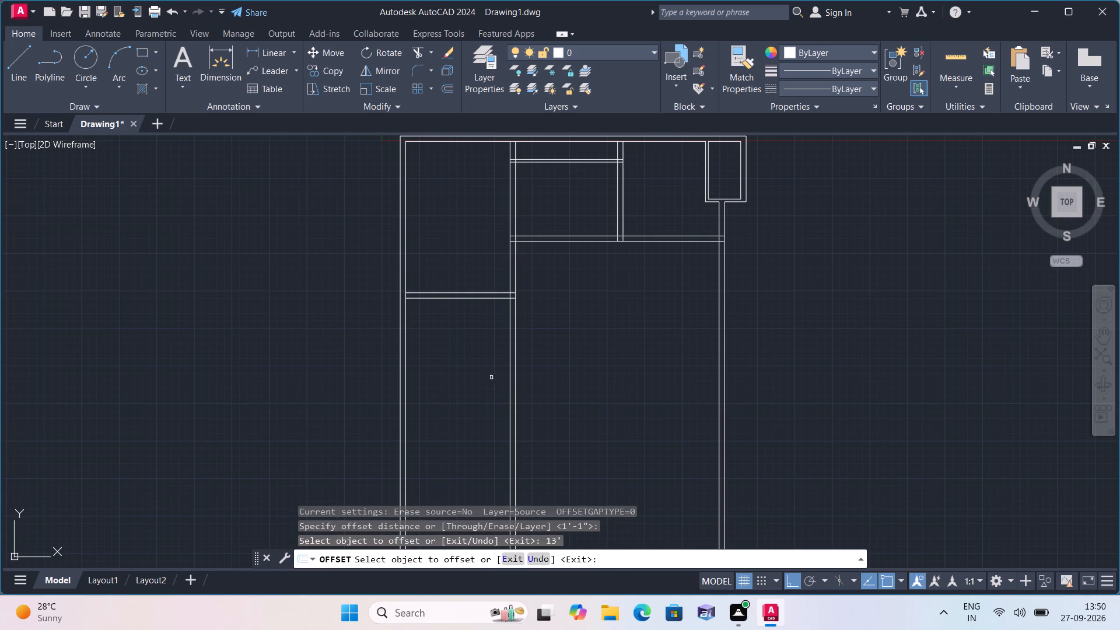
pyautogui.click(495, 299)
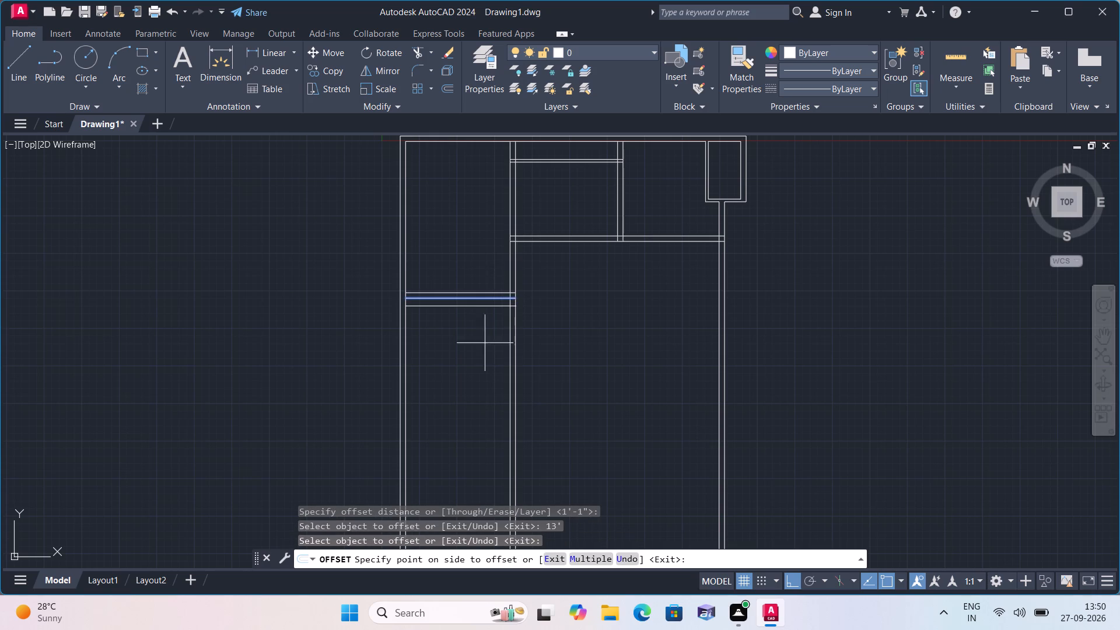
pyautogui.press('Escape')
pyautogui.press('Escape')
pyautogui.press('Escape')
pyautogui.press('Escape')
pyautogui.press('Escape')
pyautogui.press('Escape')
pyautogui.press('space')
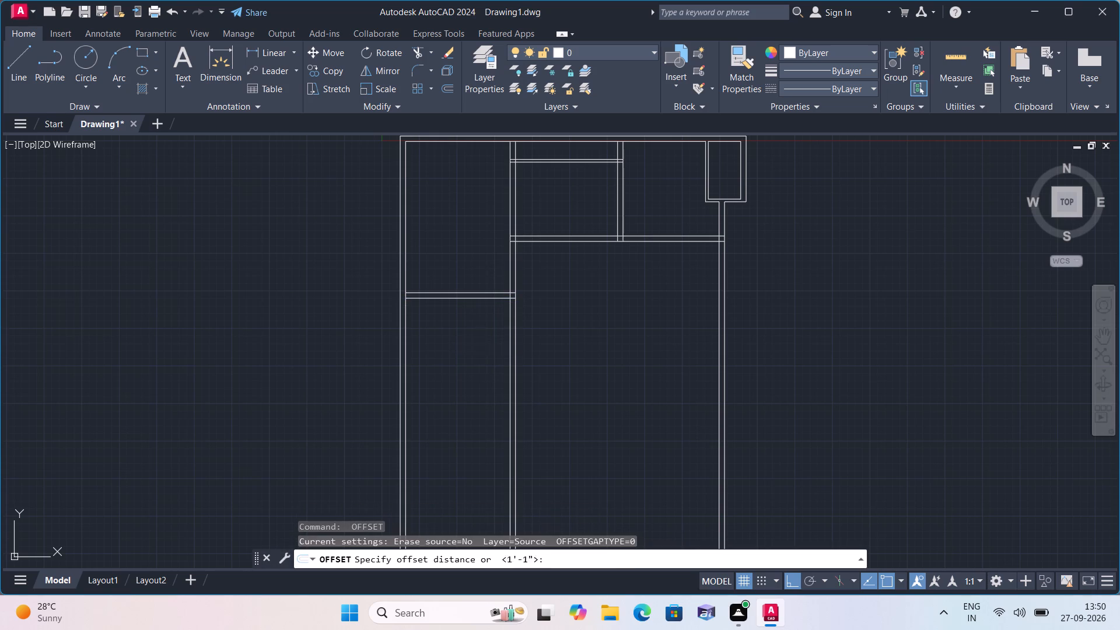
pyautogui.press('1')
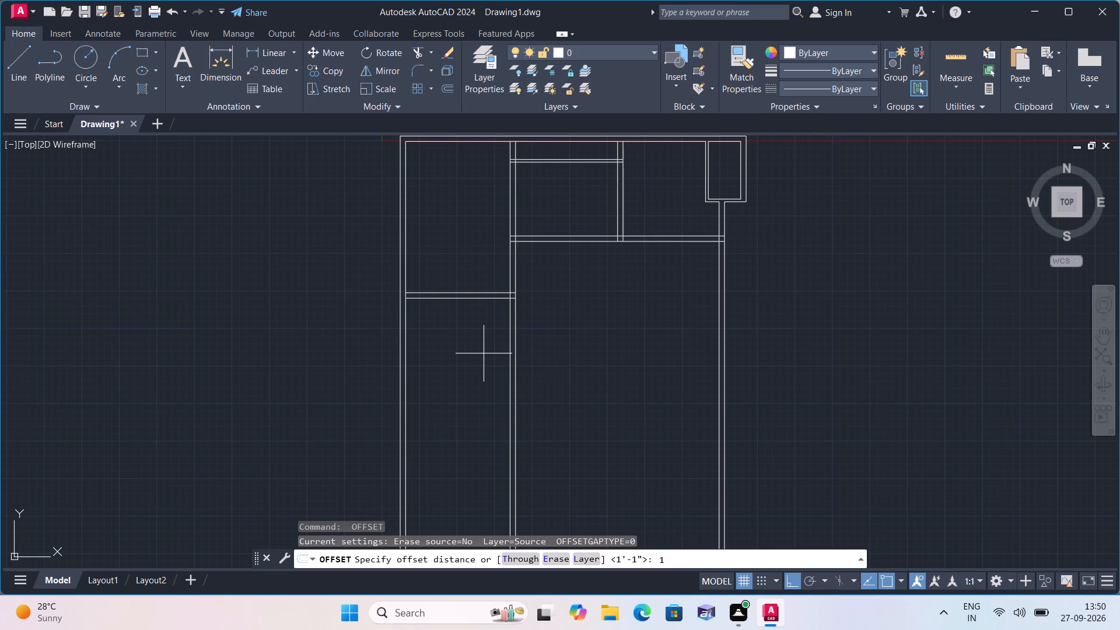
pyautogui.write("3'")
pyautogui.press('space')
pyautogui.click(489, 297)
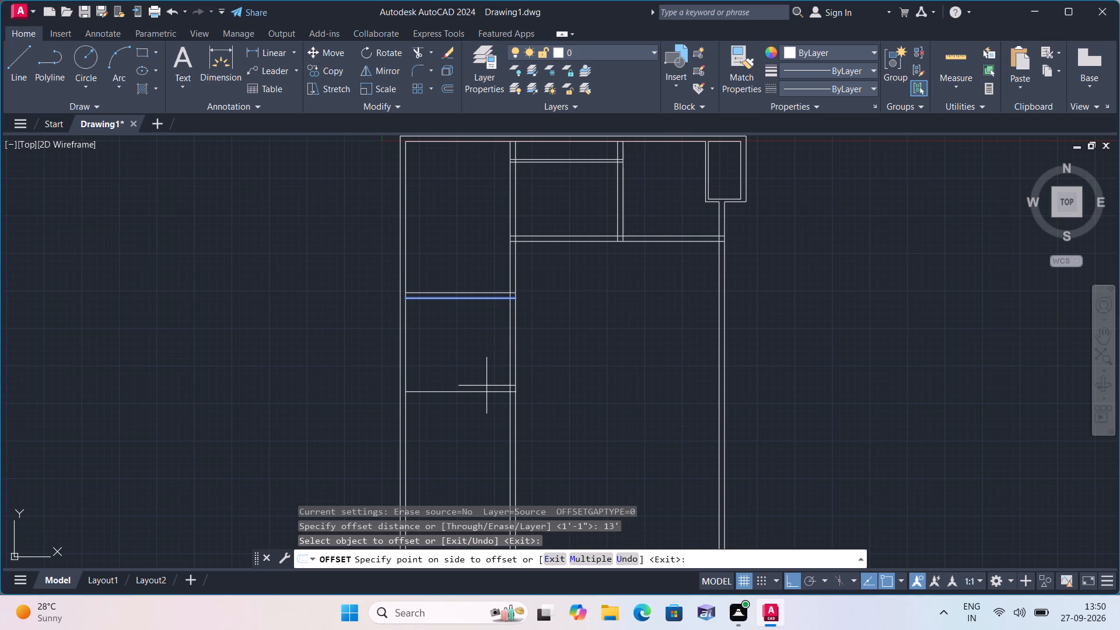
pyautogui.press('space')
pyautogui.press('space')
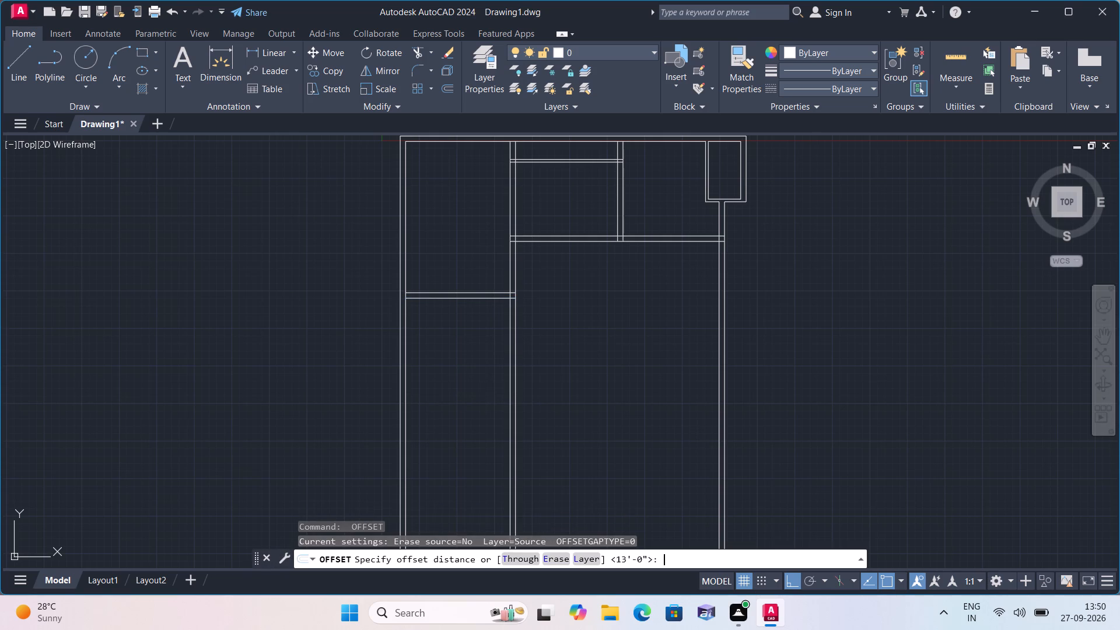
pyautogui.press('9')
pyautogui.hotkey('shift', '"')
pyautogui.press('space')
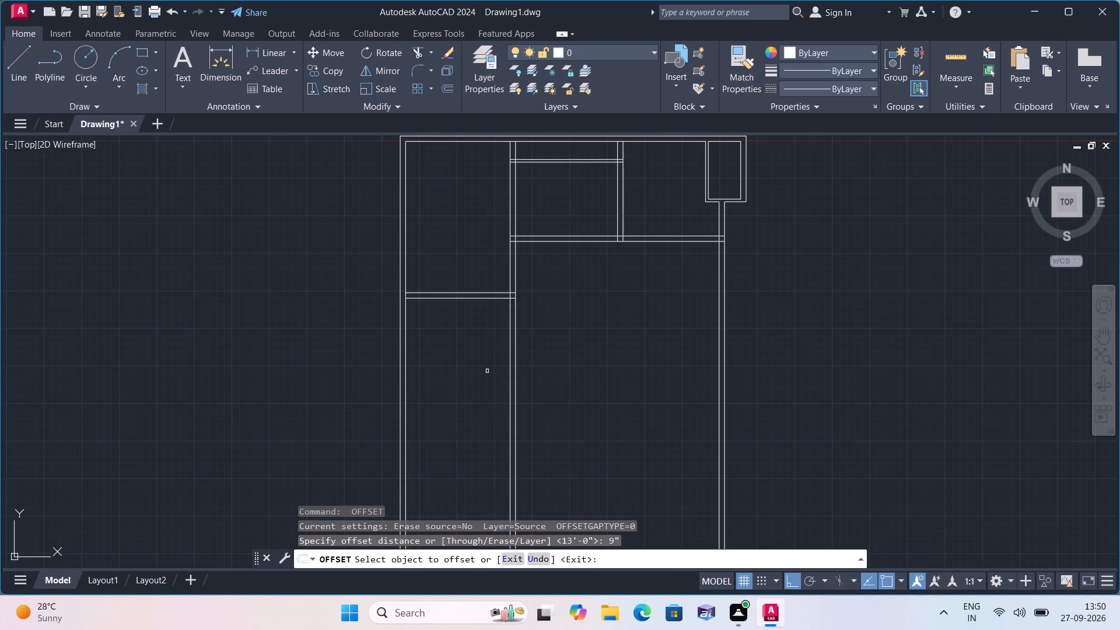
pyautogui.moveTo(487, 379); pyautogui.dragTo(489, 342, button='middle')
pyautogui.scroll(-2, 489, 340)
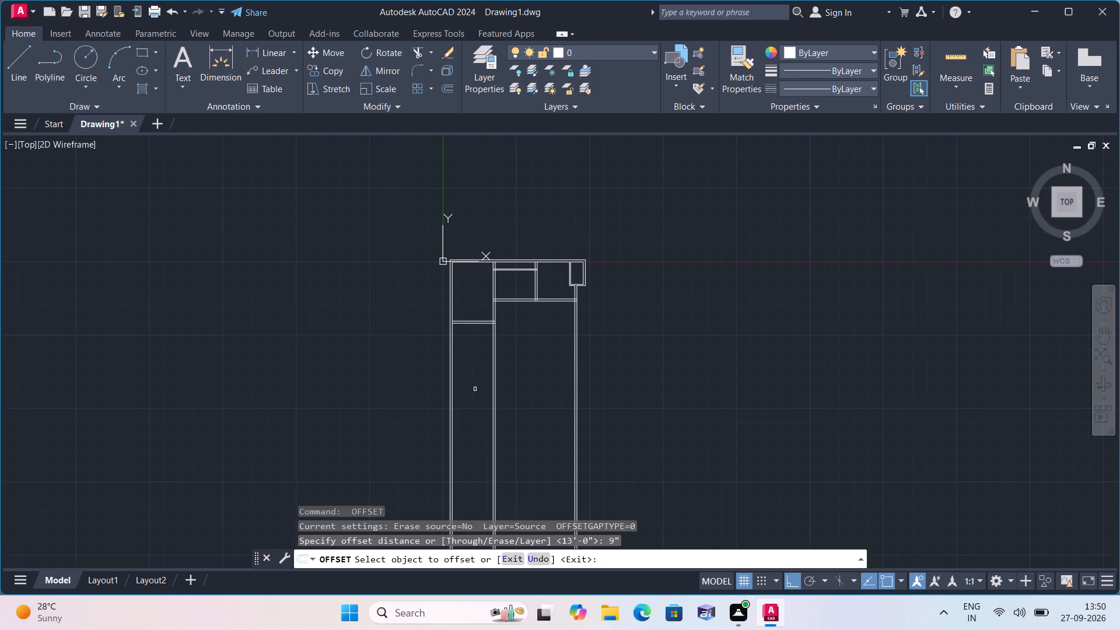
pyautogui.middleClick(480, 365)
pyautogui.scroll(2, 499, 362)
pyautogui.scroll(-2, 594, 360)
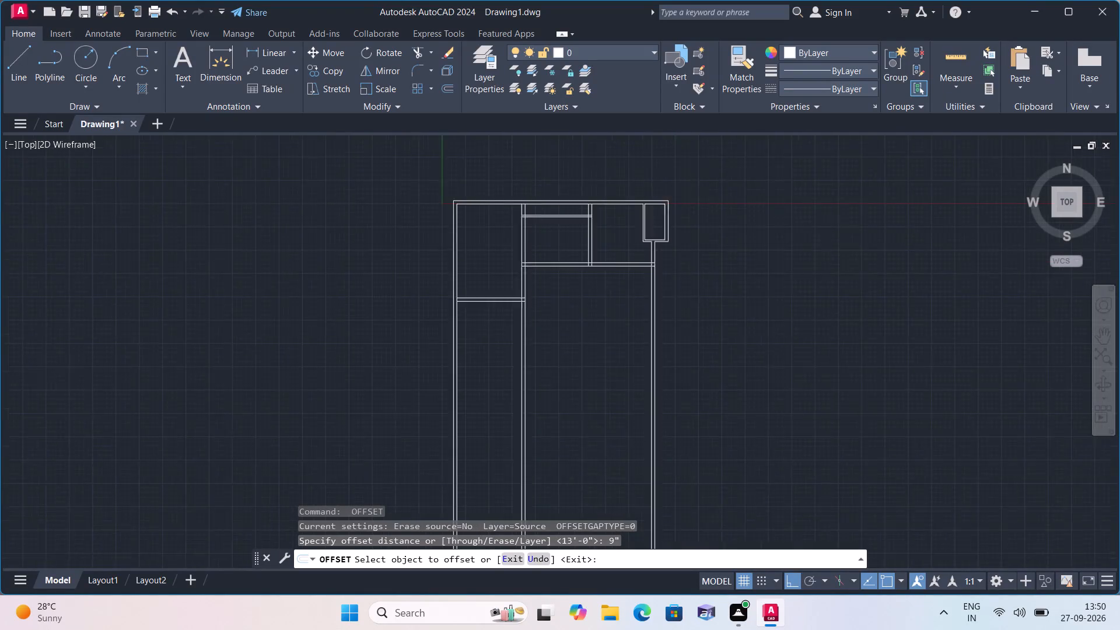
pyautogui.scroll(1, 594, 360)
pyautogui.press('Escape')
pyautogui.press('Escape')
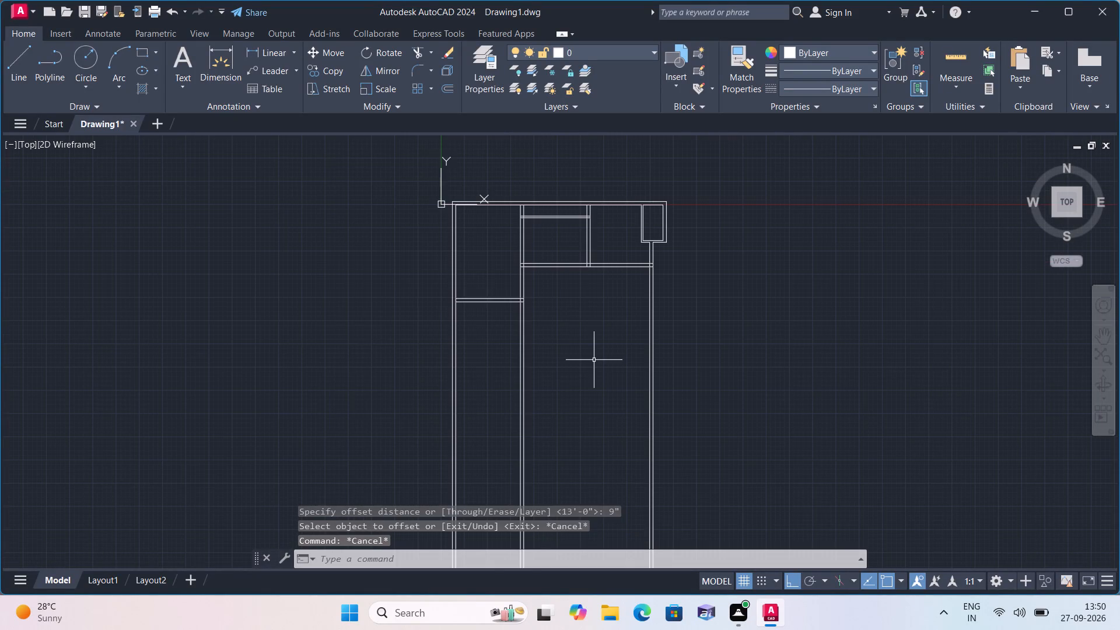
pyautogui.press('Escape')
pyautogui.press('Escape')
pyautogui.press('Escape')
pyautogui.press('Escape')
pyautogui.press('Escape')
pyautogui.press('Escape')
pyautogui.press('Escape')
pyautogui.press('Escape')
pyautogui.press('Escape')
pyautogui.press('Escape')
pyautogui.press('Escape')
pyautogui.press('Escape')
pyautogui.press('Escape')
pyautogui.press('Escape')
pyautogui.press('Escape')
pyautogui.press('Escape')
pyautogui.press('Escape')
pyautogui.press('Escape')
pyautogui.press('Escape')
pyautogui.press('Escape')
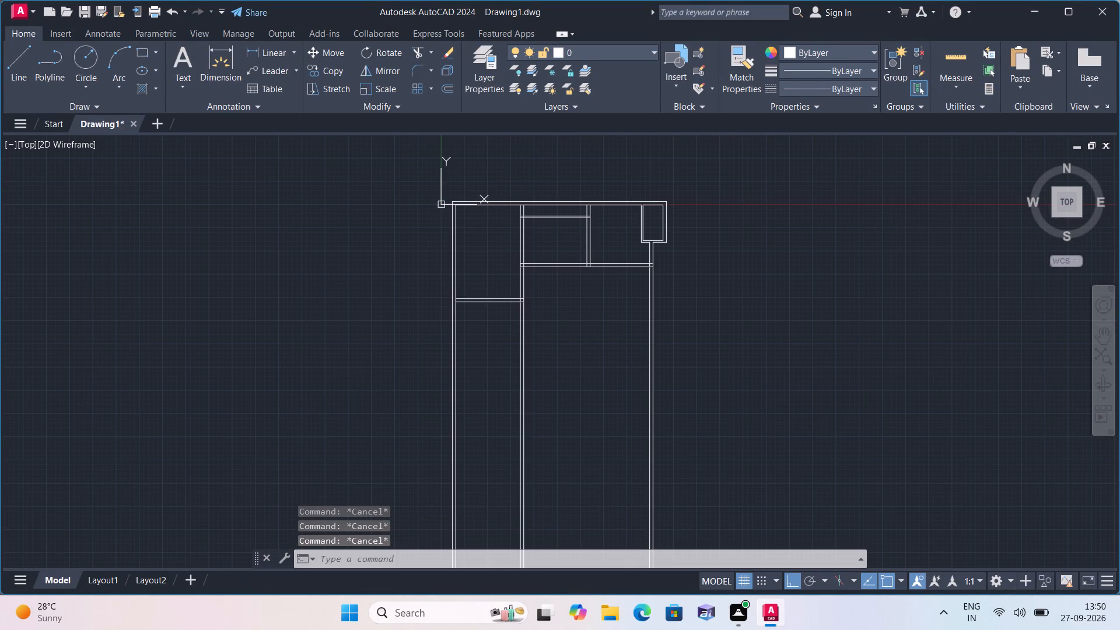
# Offset the lower line of the horizontal wall between the outer wall and first interior vertical wall 13' downward.
pyautogui.press('o')
pyautogui.write('ff')
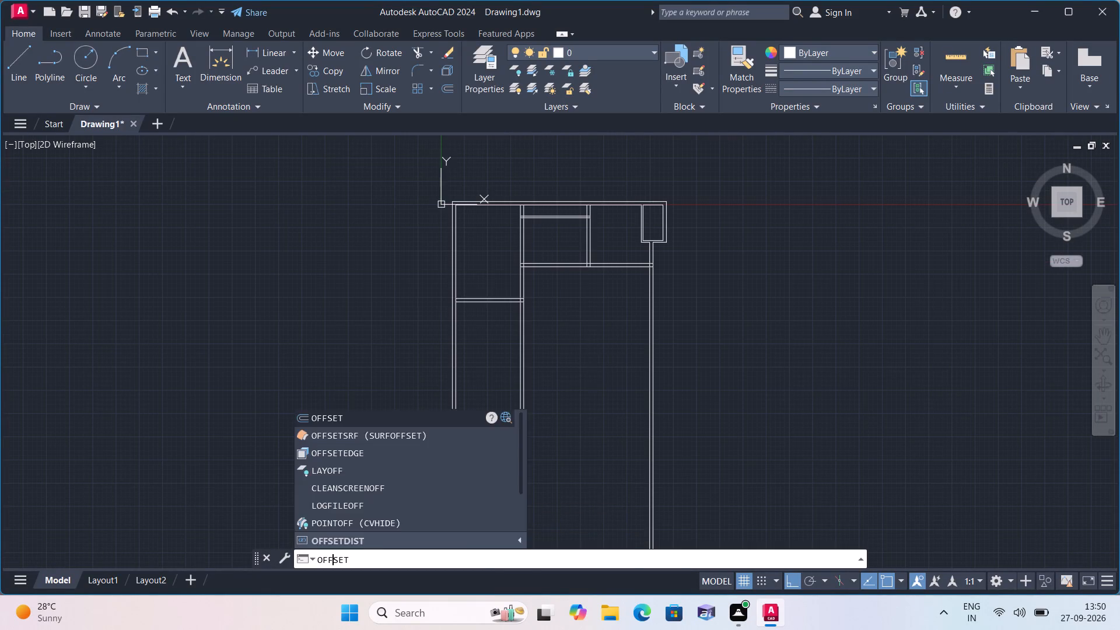
pyautogui.press('space')
pyautogui.write("13'")
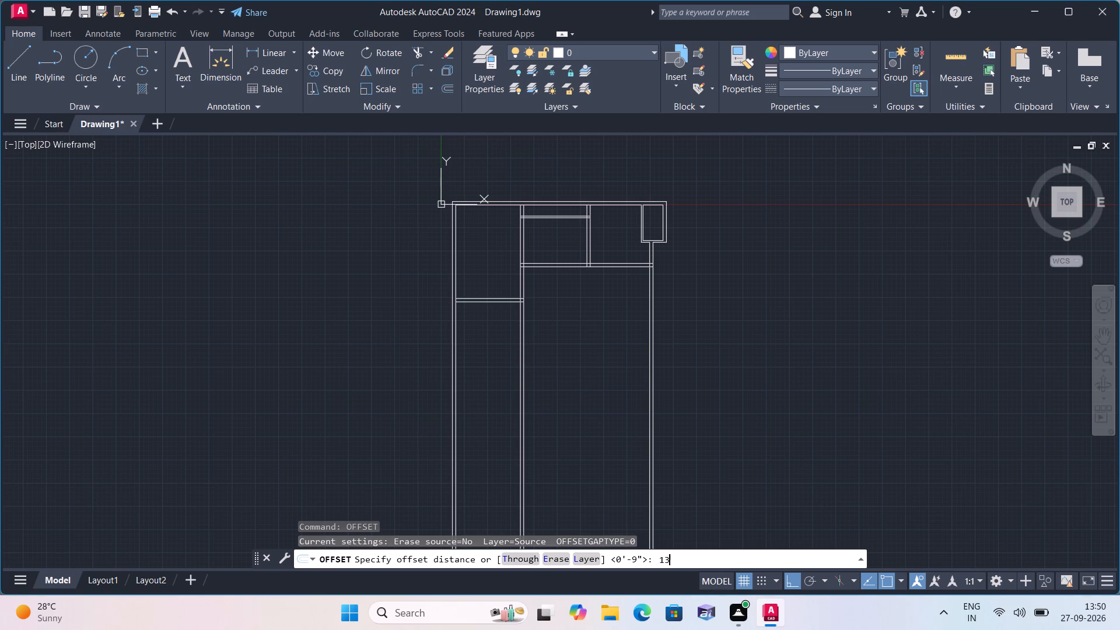
pyautogui.press('space')
pyautogui.scroll(2, 502, 308)
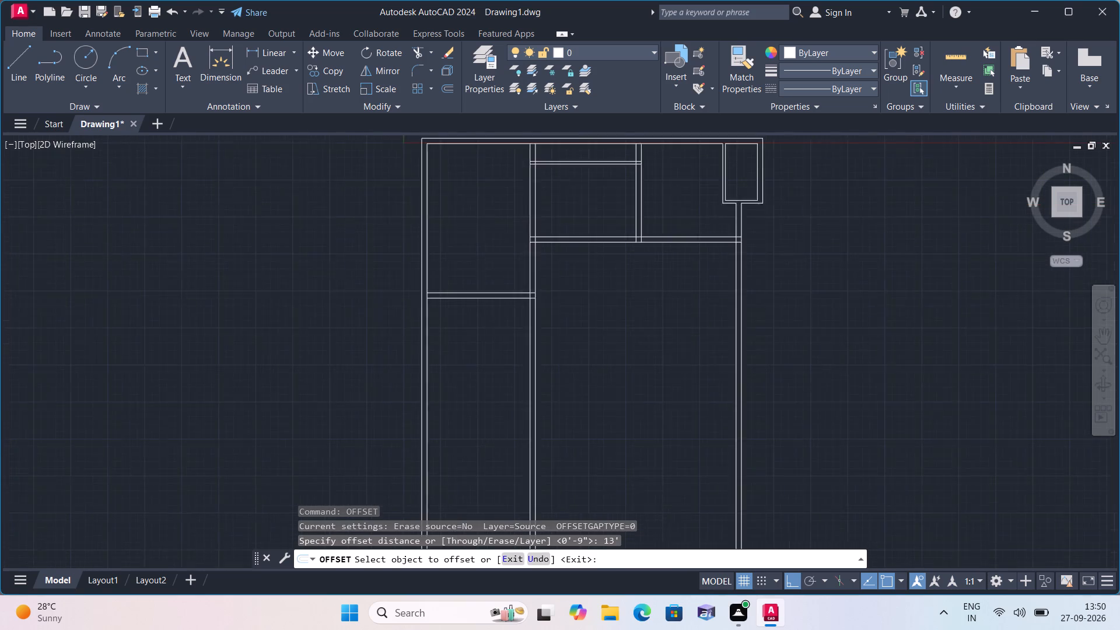
pyautogui.click(506, 292)
pyautogui.click(496, 357)
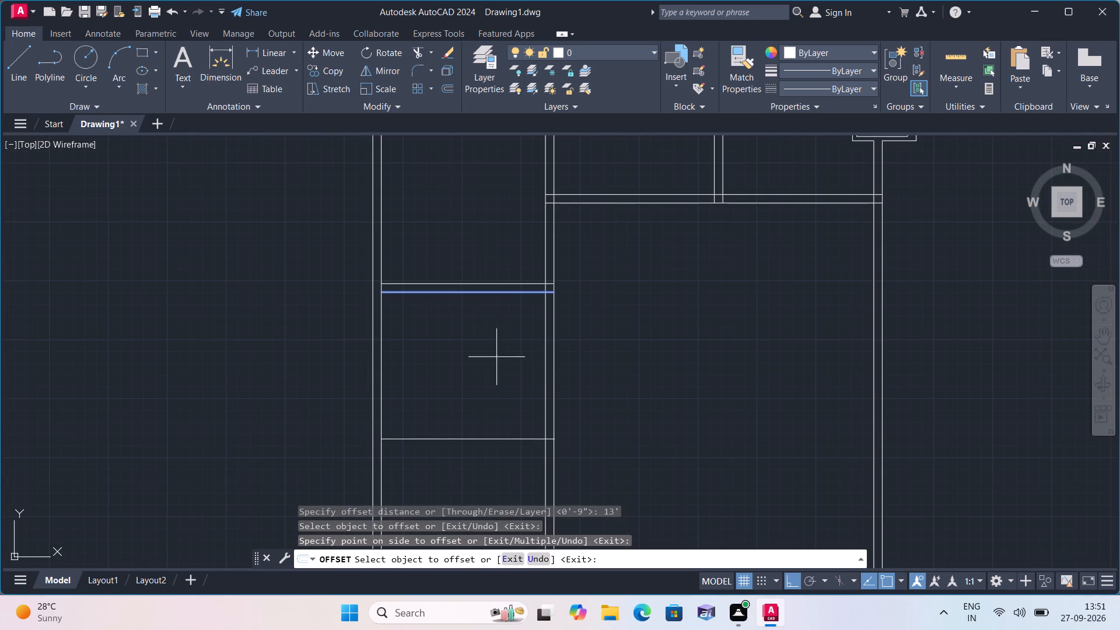
pyautogui.moveTo(497, 374); pyautogui.dragTo(503, 352, button='middle')
pyautogui.press('space')
# Offset the new horizontal line 9" downward to give the second wall across the narrow bay its thickness.
pyautogui.press('space')
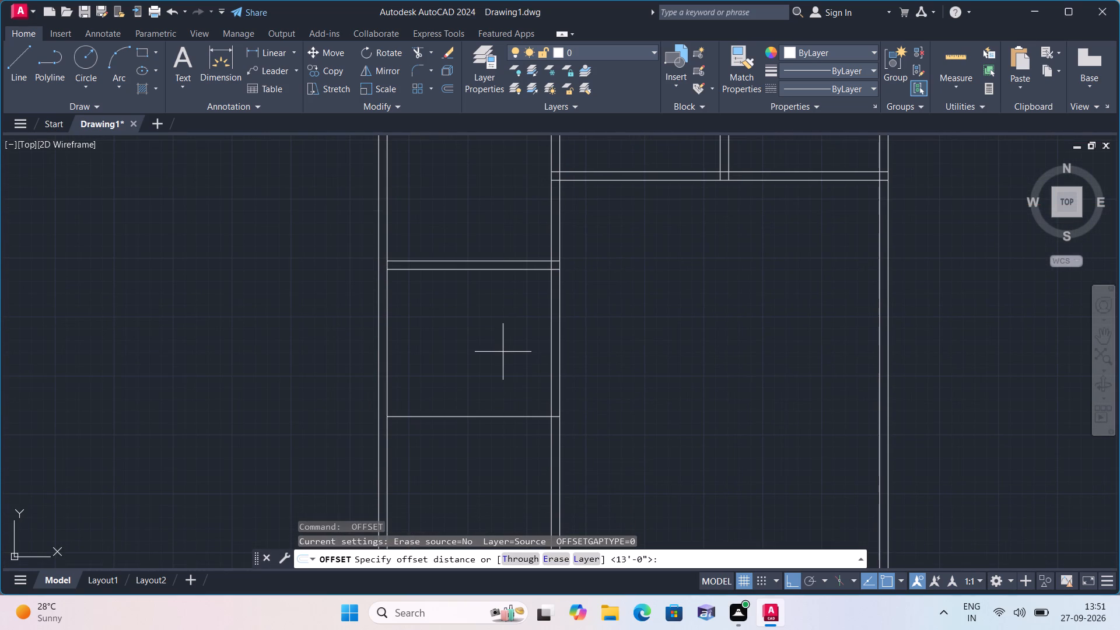
pyautogui.press('9')
pyautogui.hotkey('shift', '"')
pyautogui.press('space')
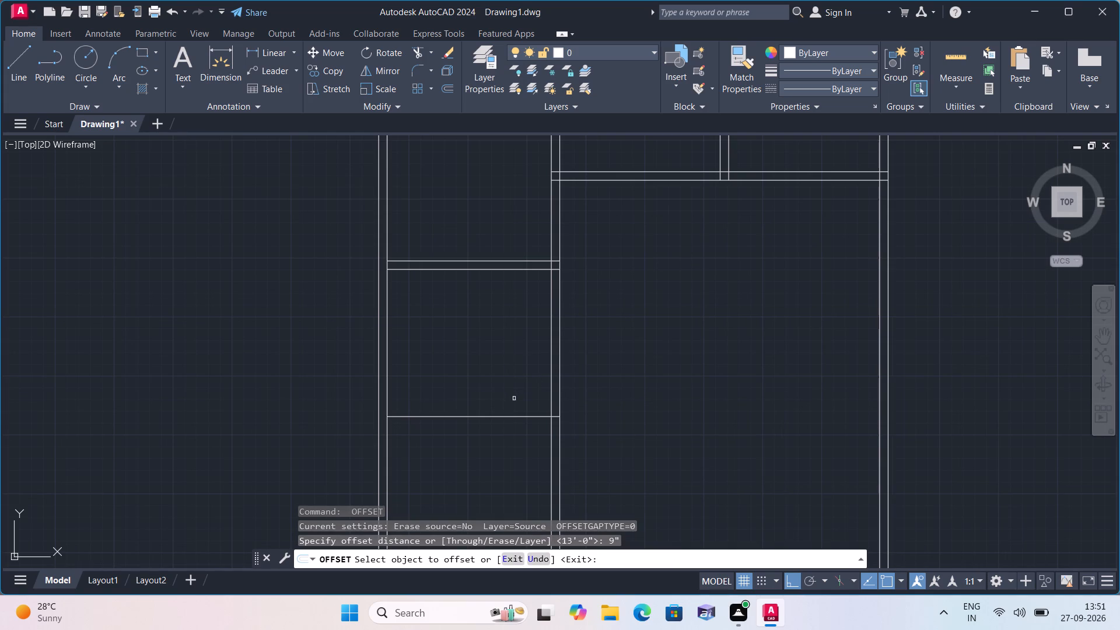
pyautogui.click(517, 418)
pyautogui.click(517, 417)
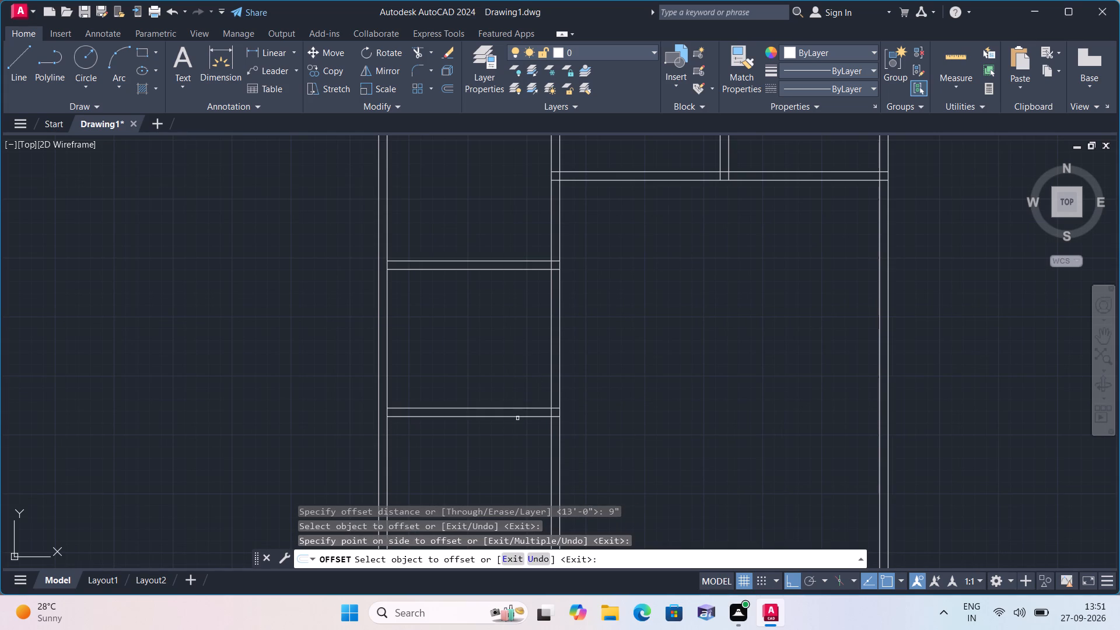
pyautogui.hotkey('ctrl', 'z')
pyautogui.press('space')
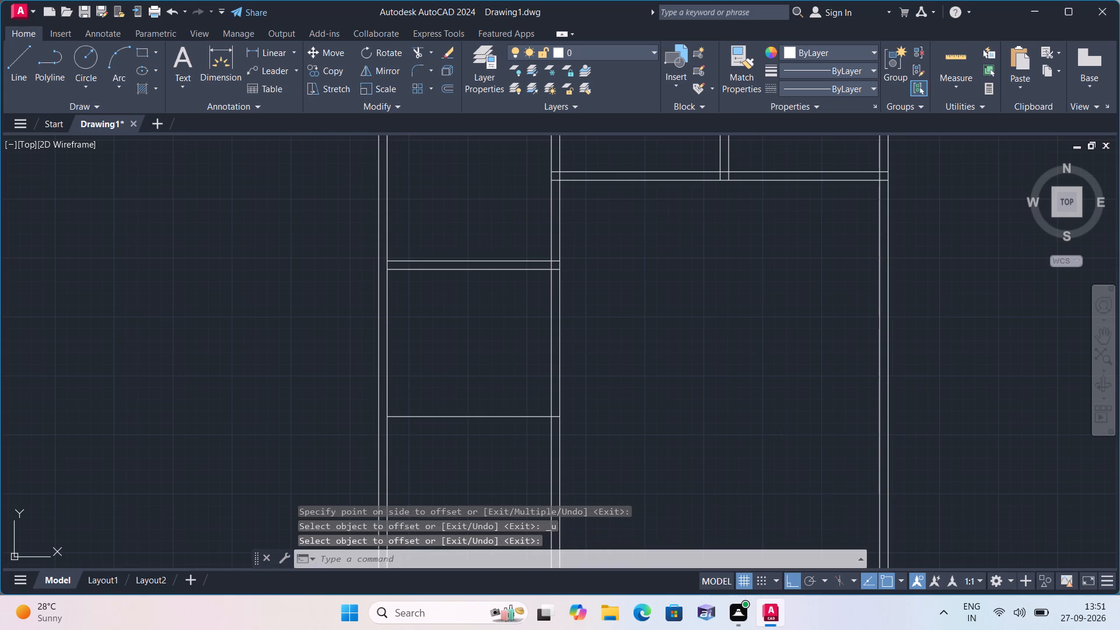
pyautogui.press('space')
pyautogui.press('space')
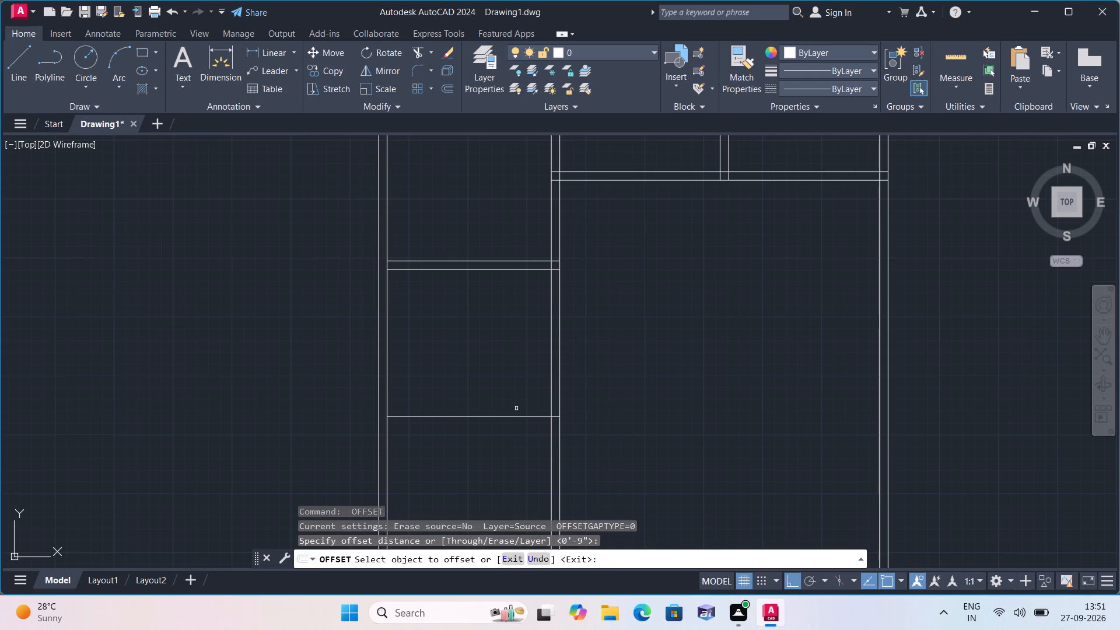
pyautogui.click(514, 418)
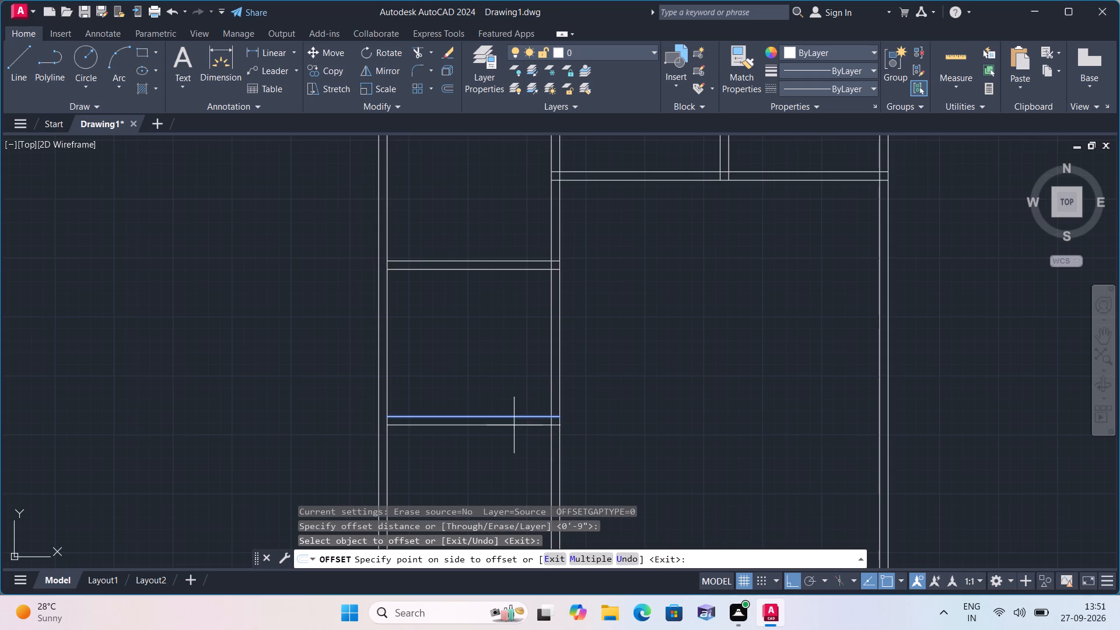
pyautogui.click(514, 443)
pyautogui.press('space')
# Offset the lower line of the long horizontal wall in the wide bay 18' downward.
pyautogui.moveTo(514, 443); pyautogui.dragTo(478, 381, button='middle')
pyautogui.scroll(-1, 475, 378)
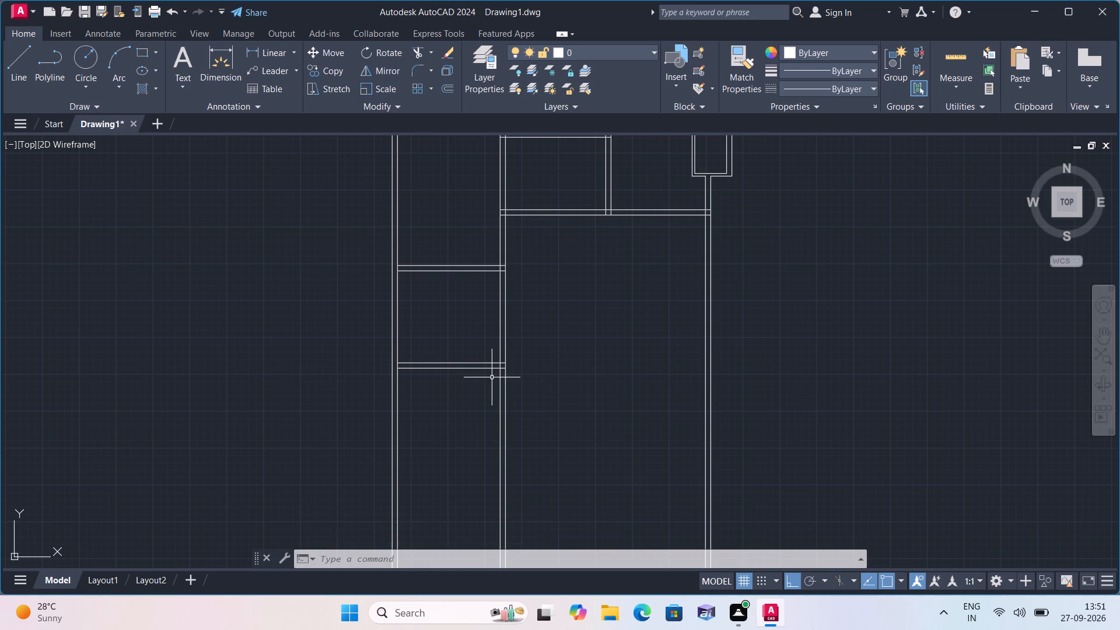
pyautogui.scroll(-1, 494, 384)
pyautogui.scroll(2, 494, 384)
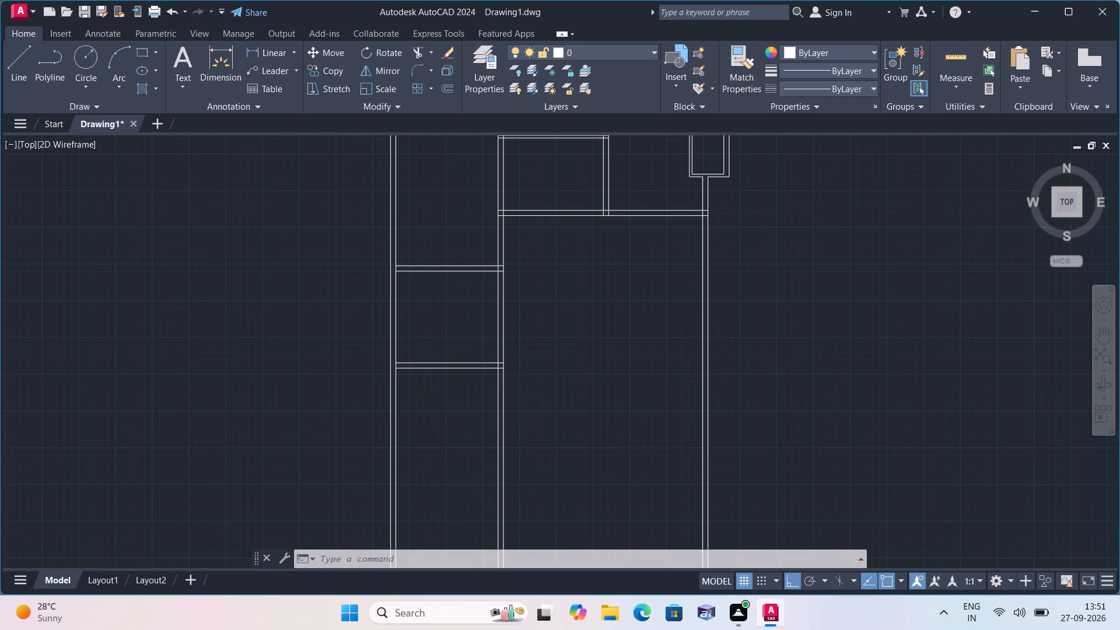
pyautogui.scroll(-1, 494, 384)
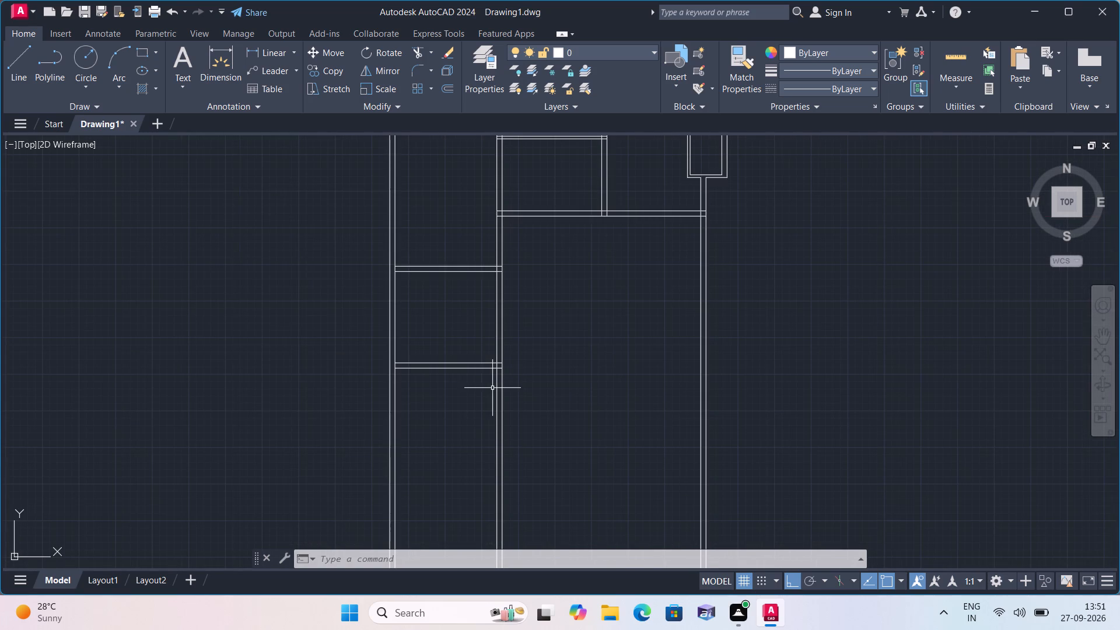
pyautogui.scroll(-1, 492, 388)
pyautogui.moveTo(492, 390); pyautogui.dragTo(539, 442, button='middle')
pyautogui.scroll(1, 569, 433)
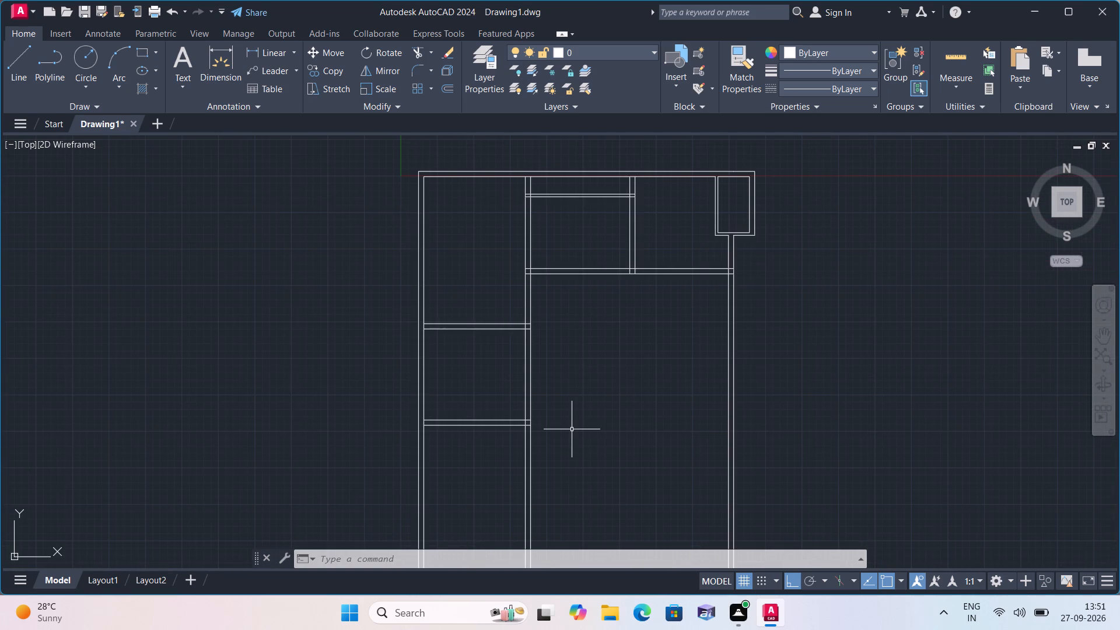
pyautogui.press('space')
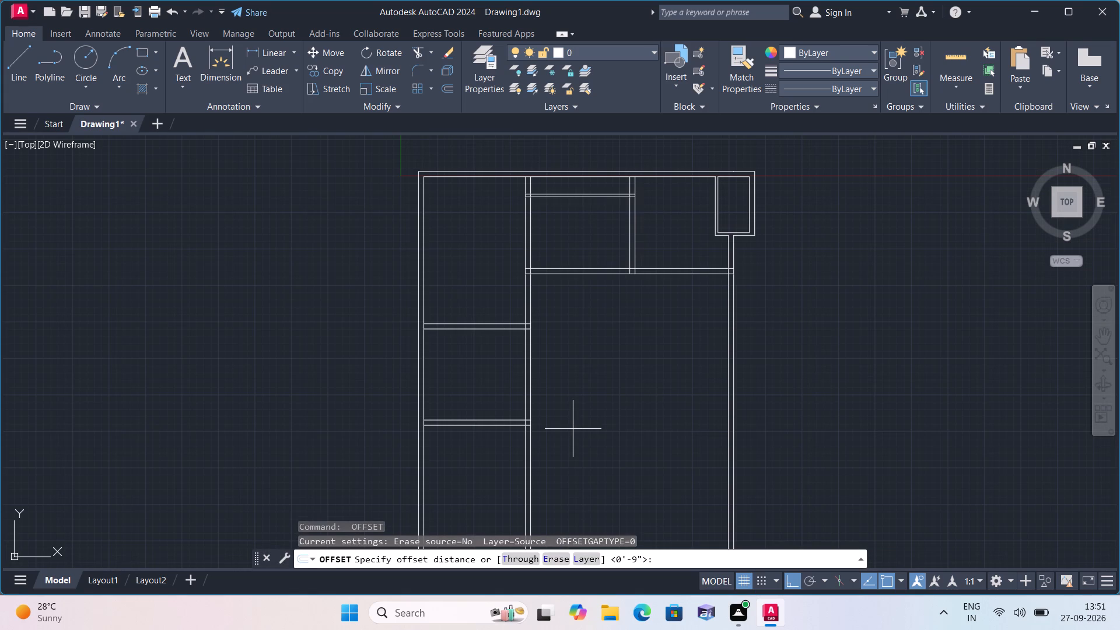
pyautogui.write("18'")
pyautogui.press('space')
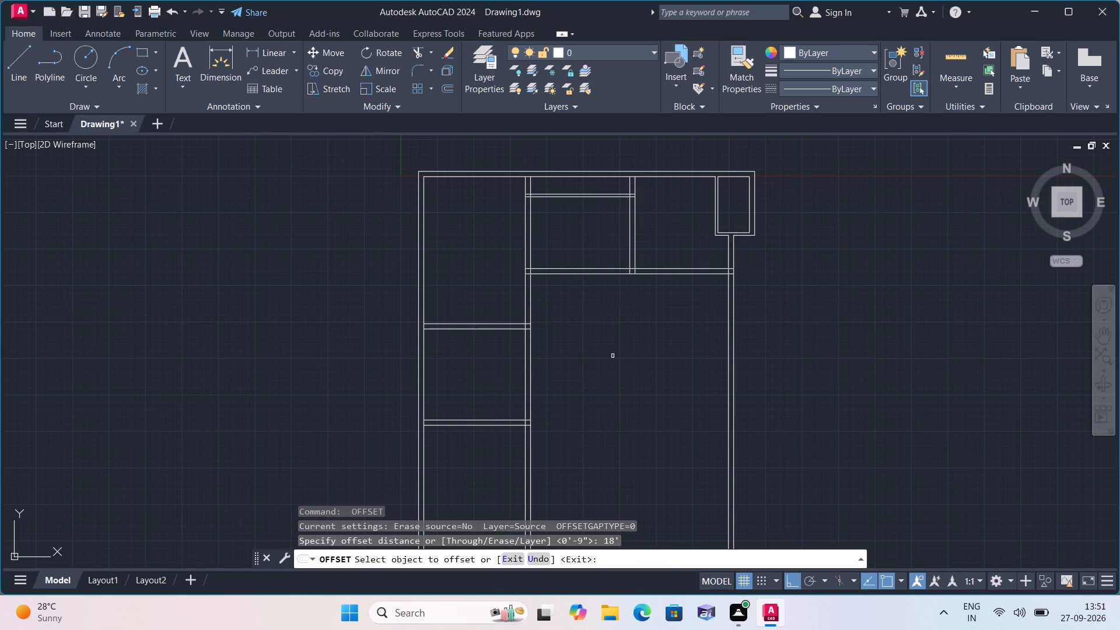
pyautogui.click(677, 273)
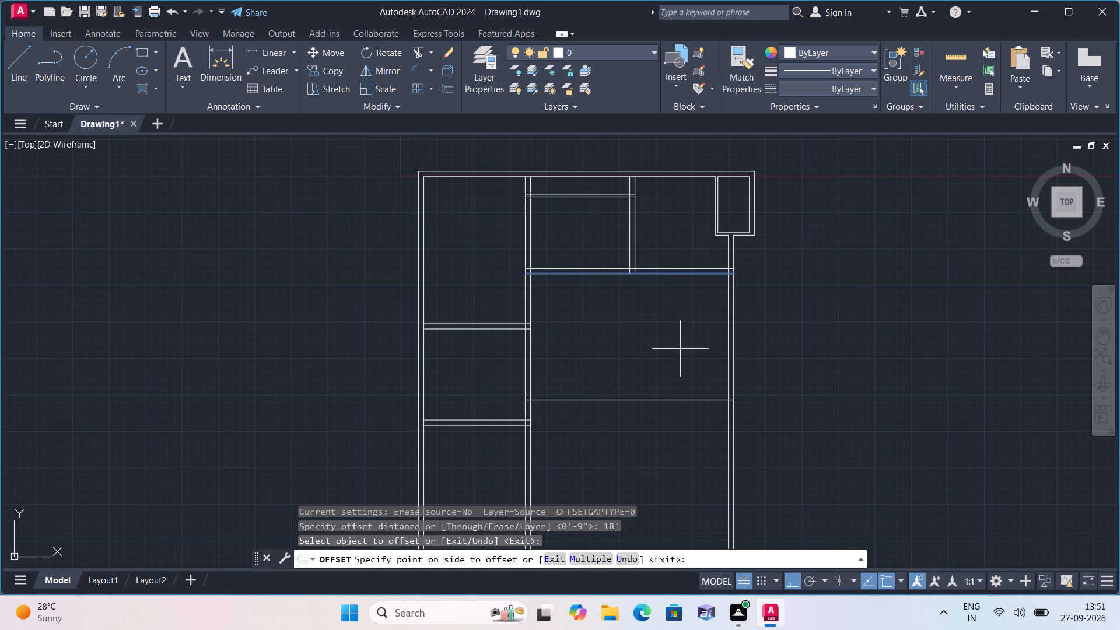
pyautogui.click(679, 351)
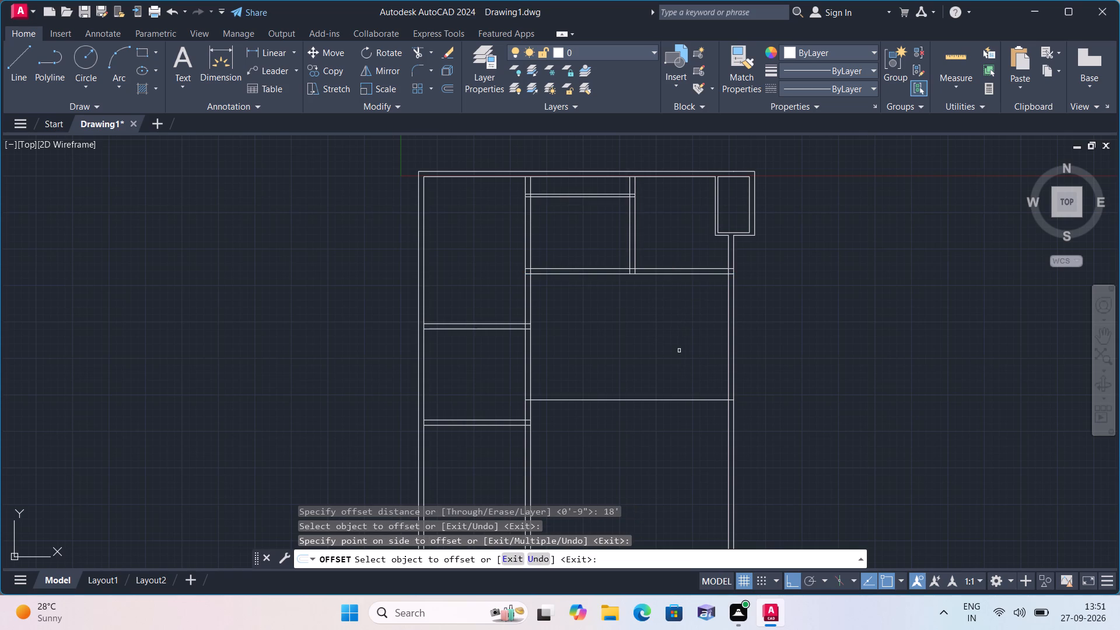
pyautogui.scroll(1, 679, 351)
pyautogui.scroll(-1, 679, 351)
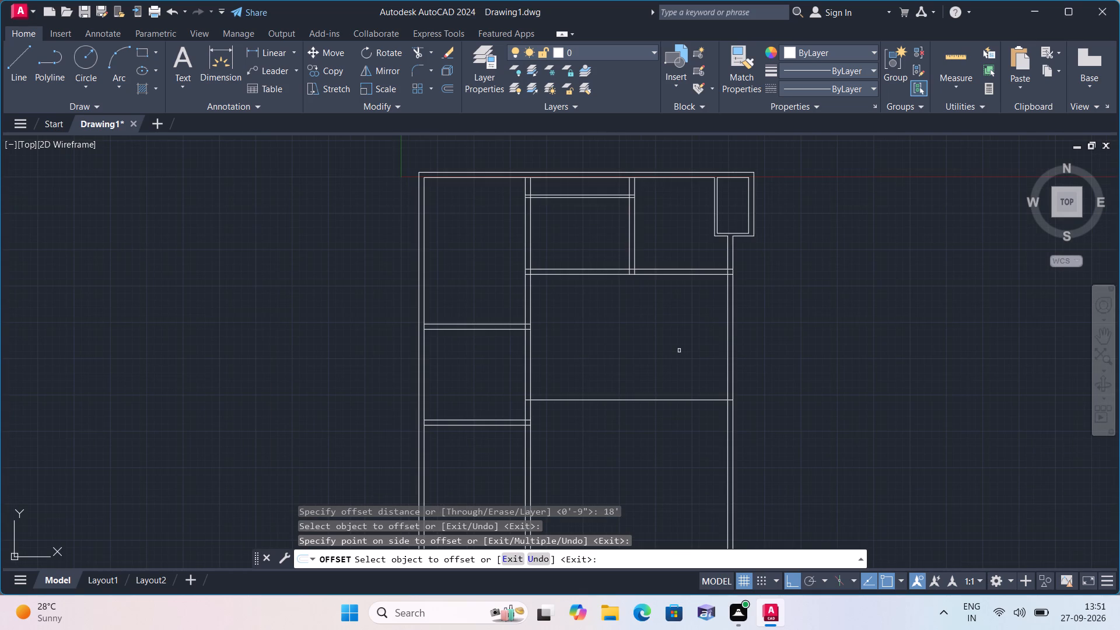
pyautogui.press('space')
# Offset the lower line of the long horizontal wall in the wide bay 12' downward.
pyautogui.press('space')
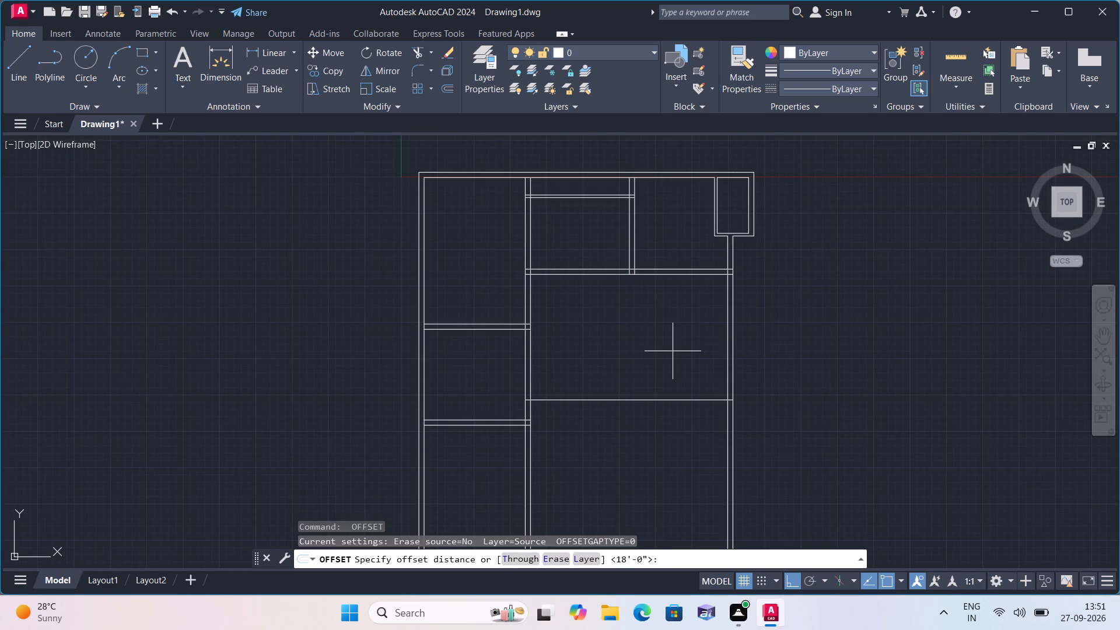
pyautogui.press('2')
pyautogui.press('BackSpace')
pyautogui.write("12'")
pyautogui.press('space')
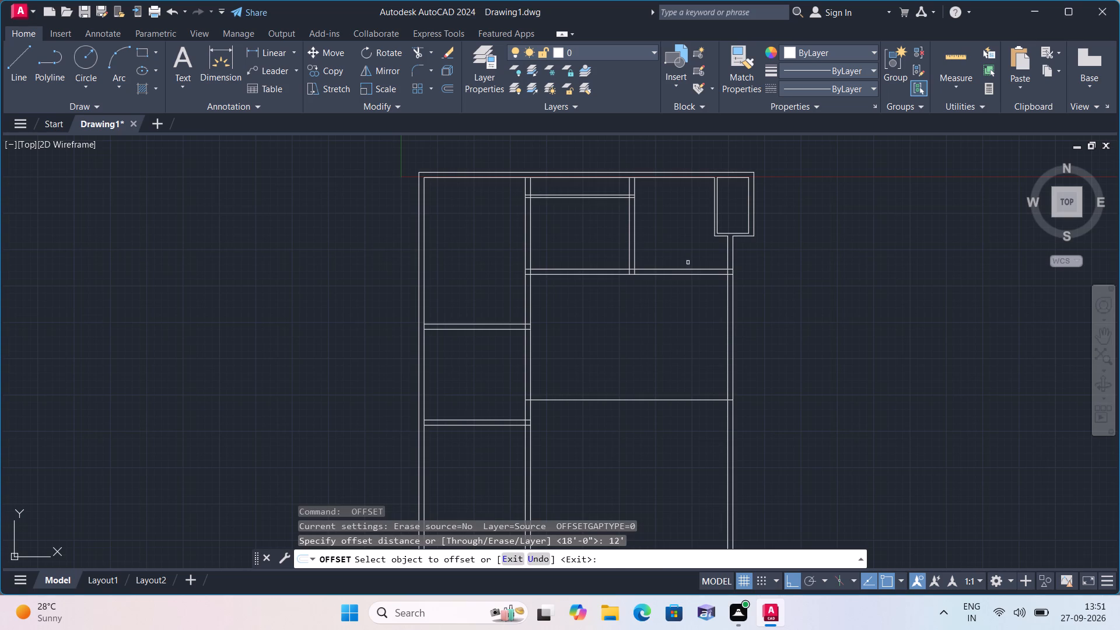
pyautogui.click(694, 274)
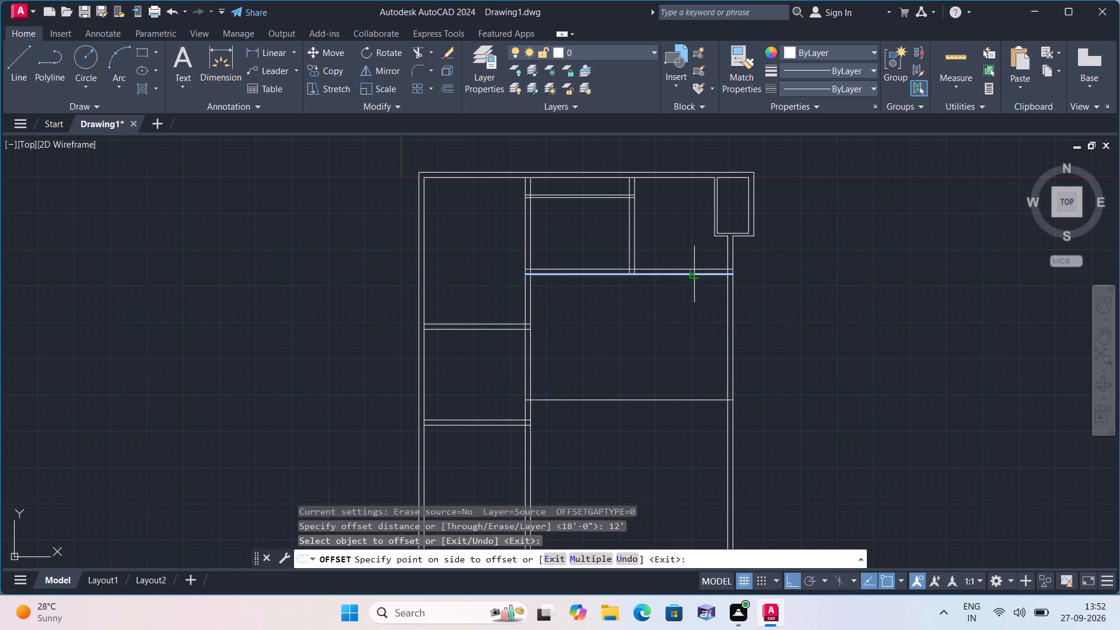
pyautogui.click(678, 375)
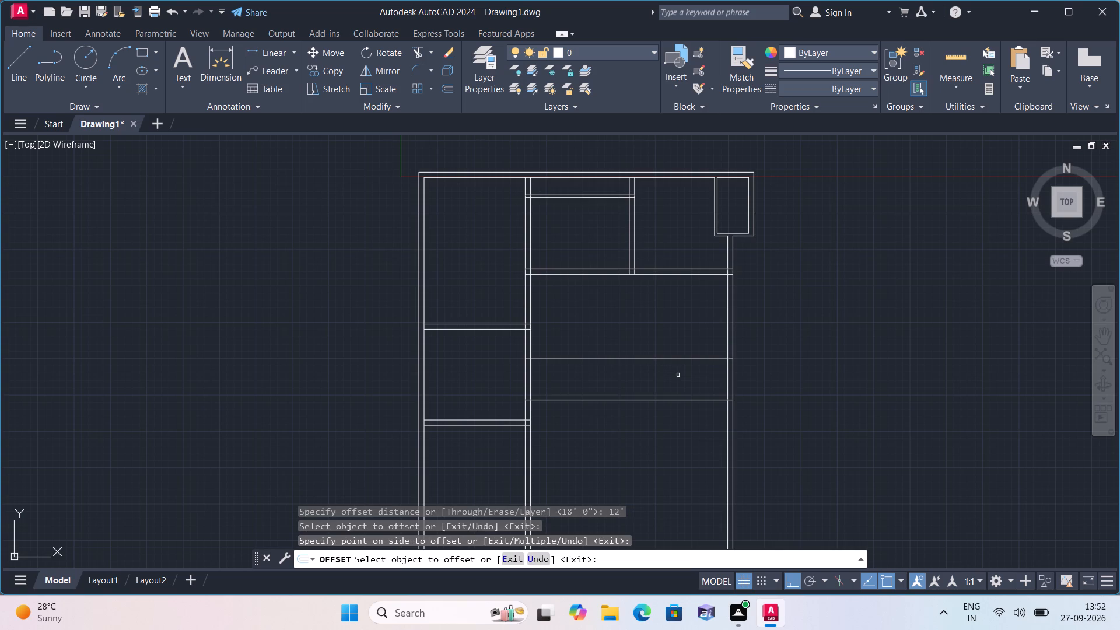
pyautogui.press('space')
# Offset the new horizontal line in the wide bay 9" downward to give that wall its thickness.
pyautogui.press('space')
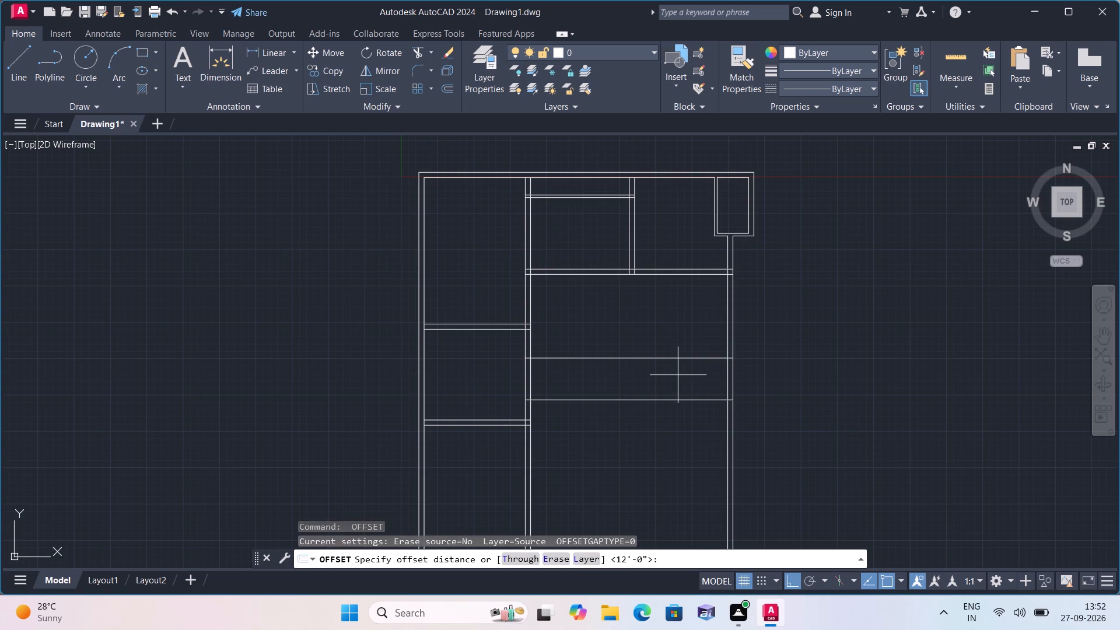
pyautogui.write('9"')
pyautogui.press('space')
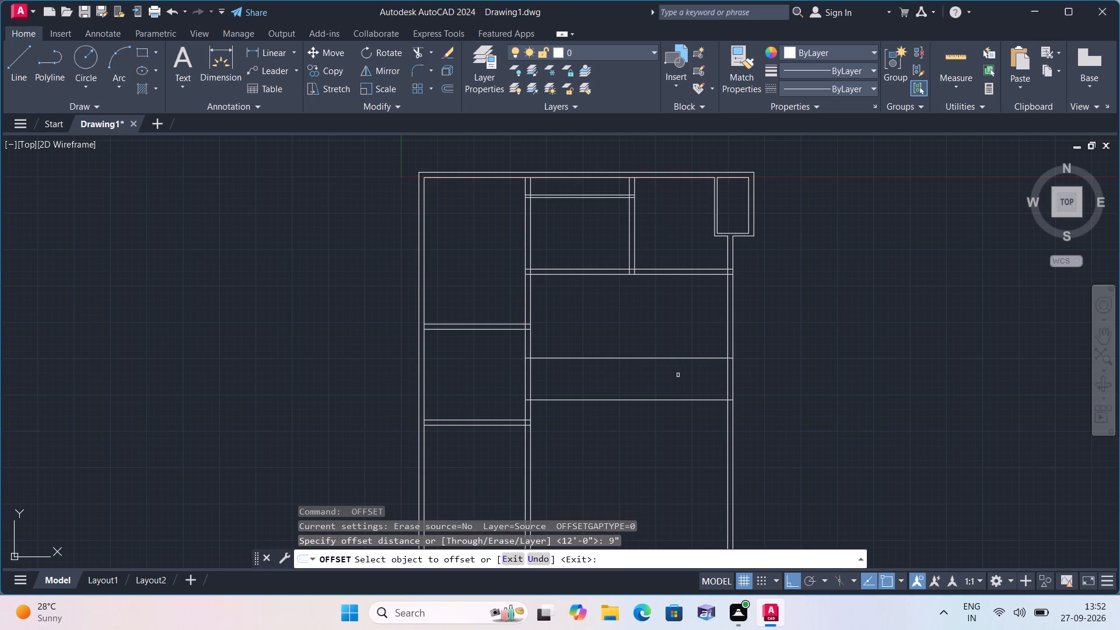
pyautogui.click(683, 359)
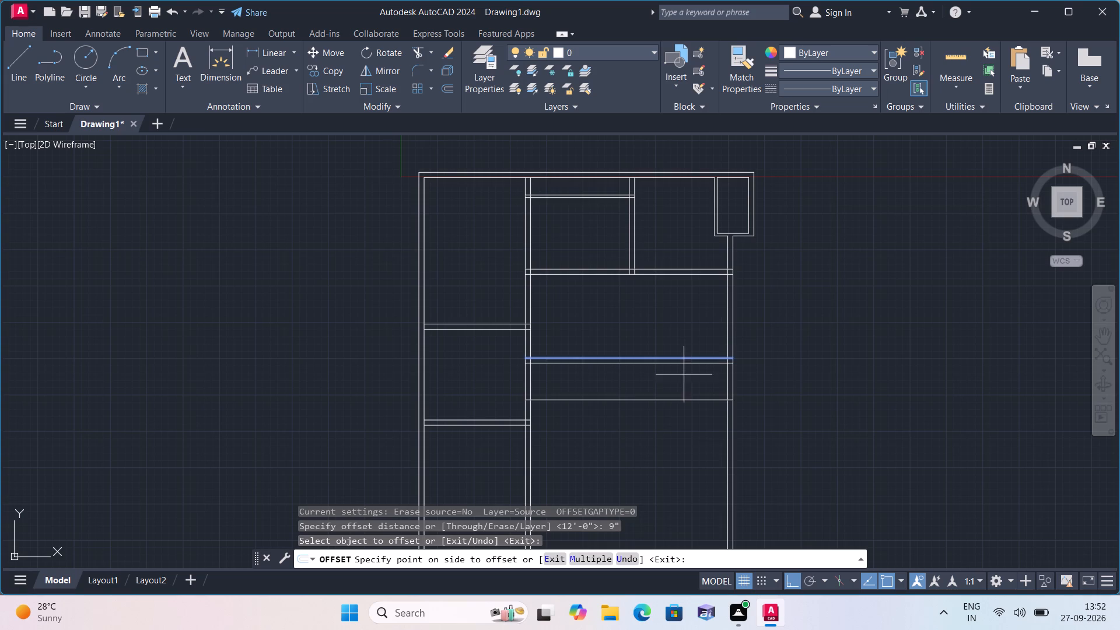
pyautogui.click(684, 383)
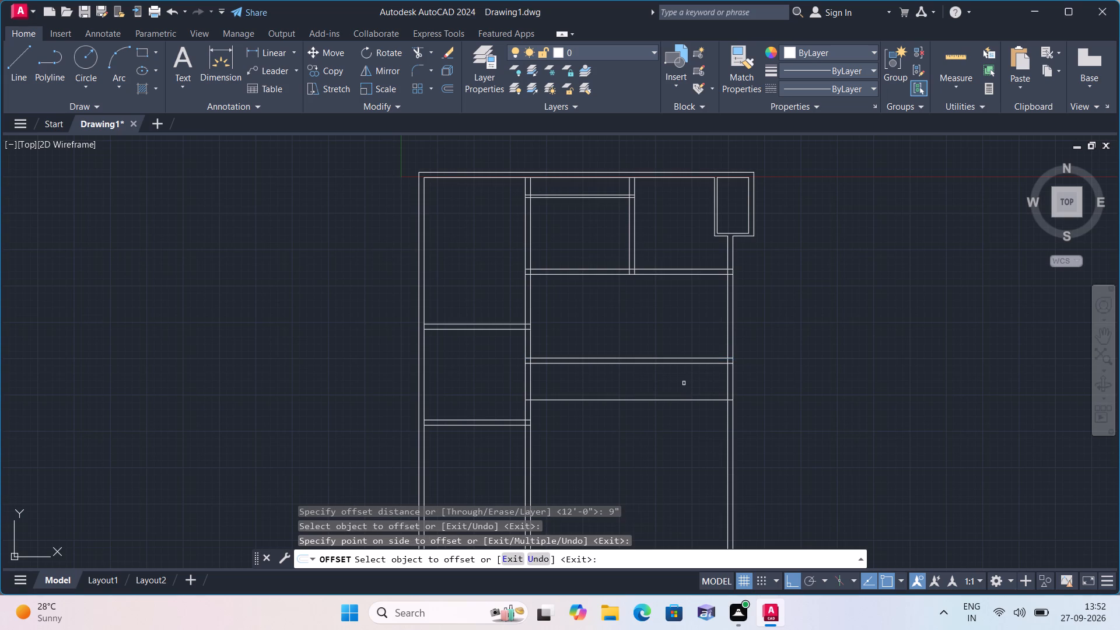
pyautogui.click(684, 383)
pyautogui.press('space')
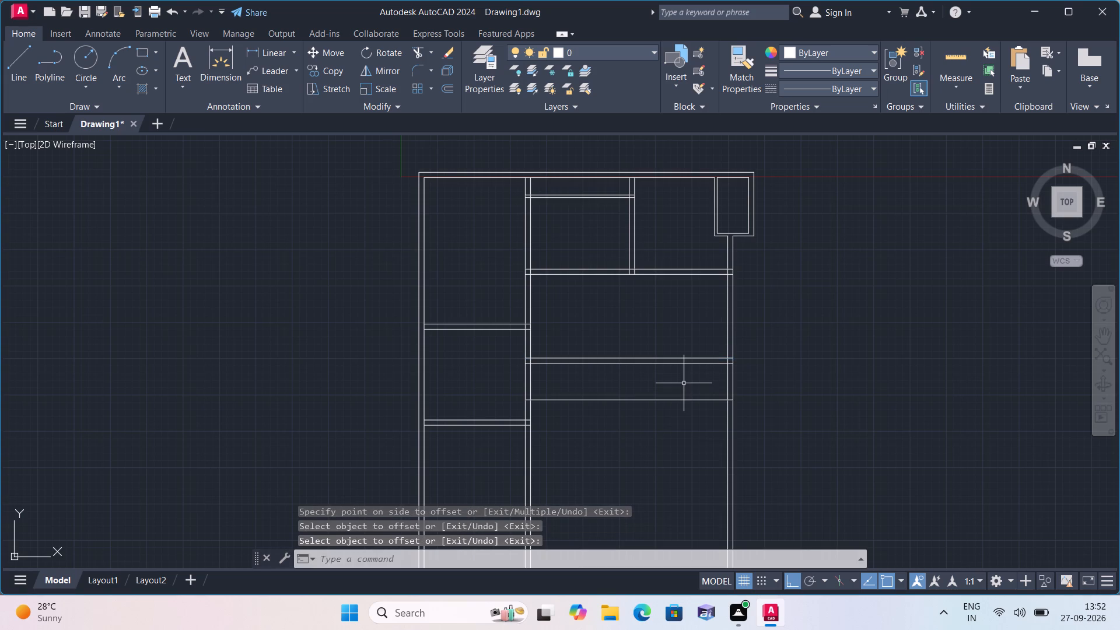
# Offset the lower line of the new 9" wall in the wide bay 5' downward.
pyautogui.press('space')
pyautogui.write("5'")
pyautogui.press('space')
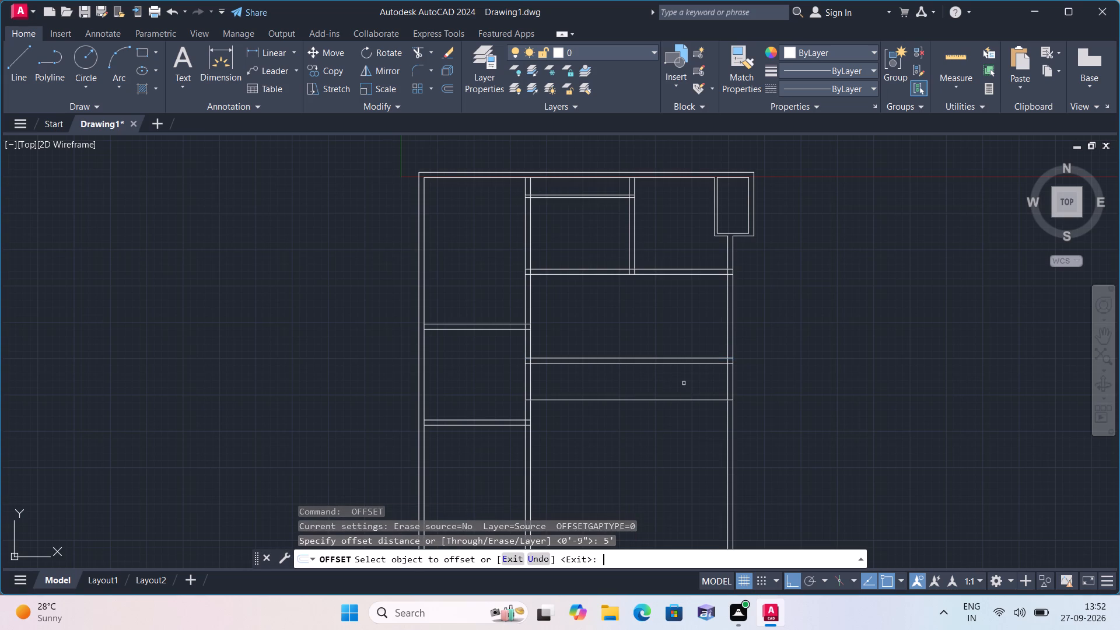
pyautogui.click(688, 363)
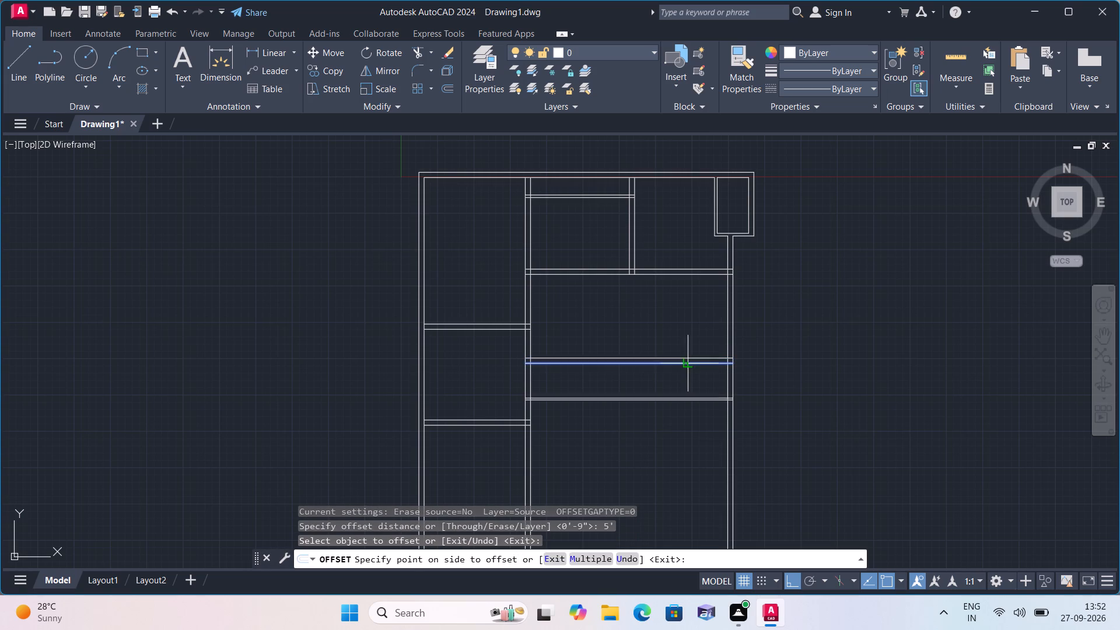
pyautogui.click(694, 424)
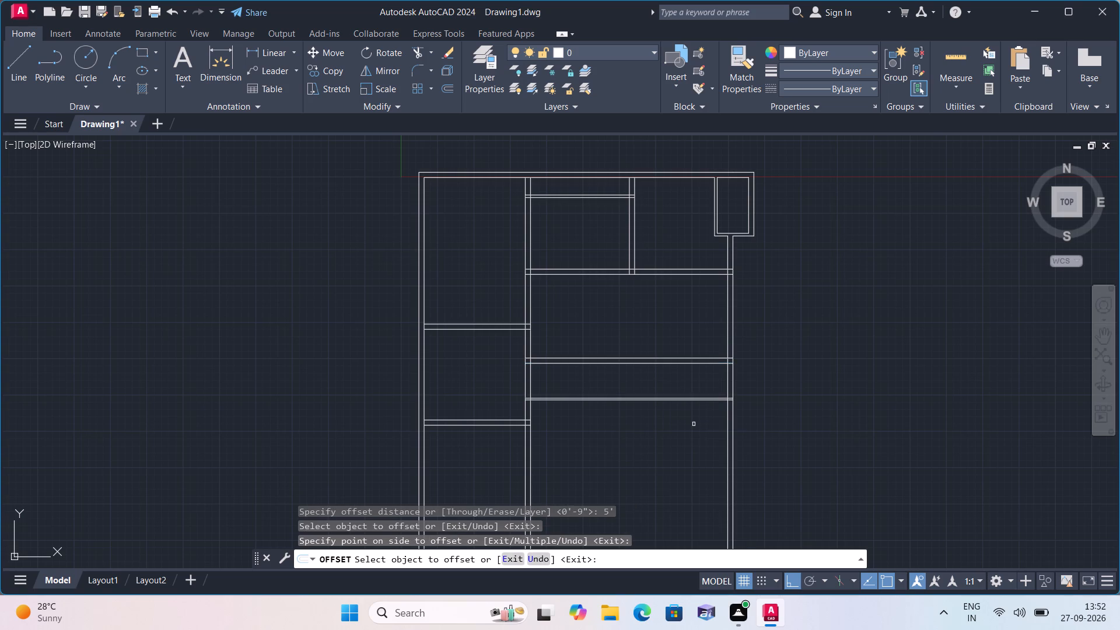
pyautogui.scroll(1, 694, 424)
pyautogui.press('space')
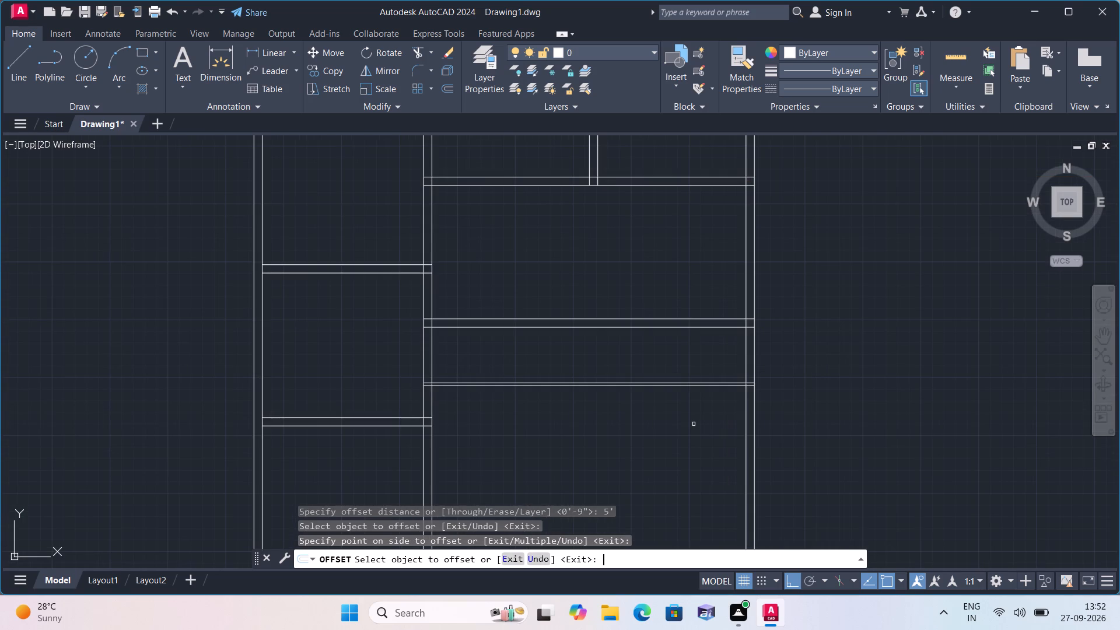
# Offset the new line, the upper of the two closely spaced lines in the wide bay, 9" downward.
pyautogui.press('space')
pyautogui.write('9"')
pyautogui.press('space')
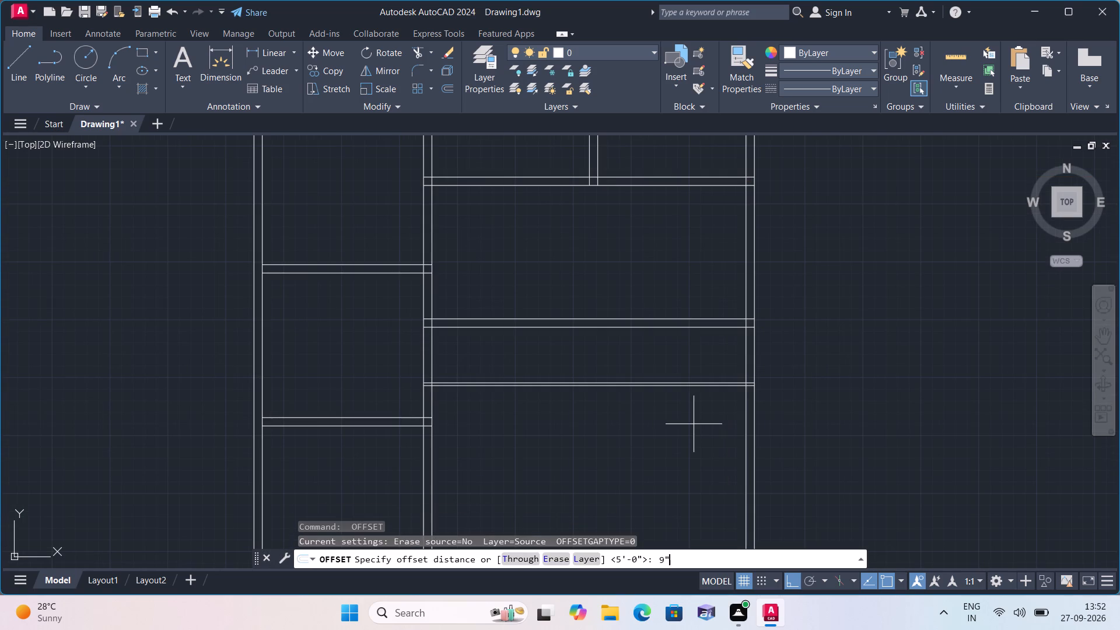
pyautogui.scroll(1, 713, 383)
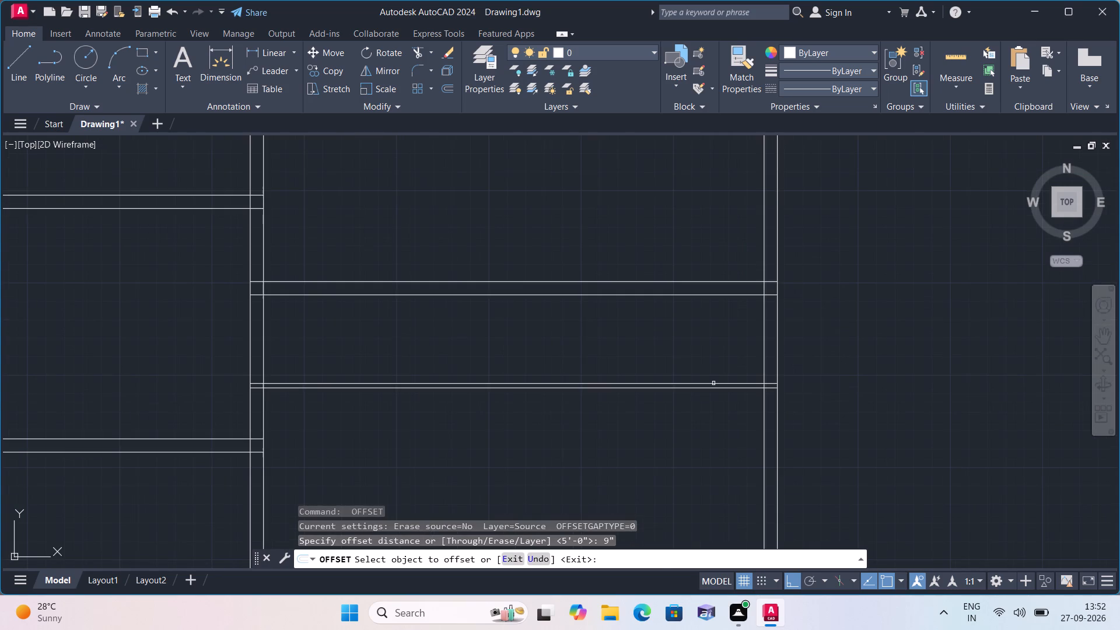
pyautogui.click(713, 383)
pyautogui.click(695, 442)
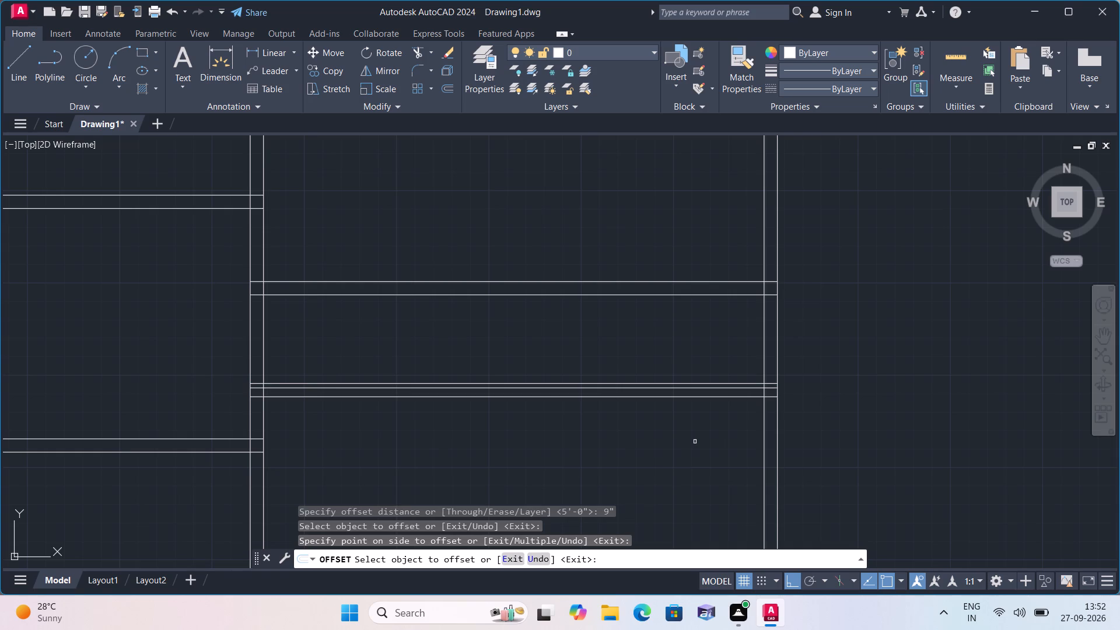
pyautogui.press('Escape')
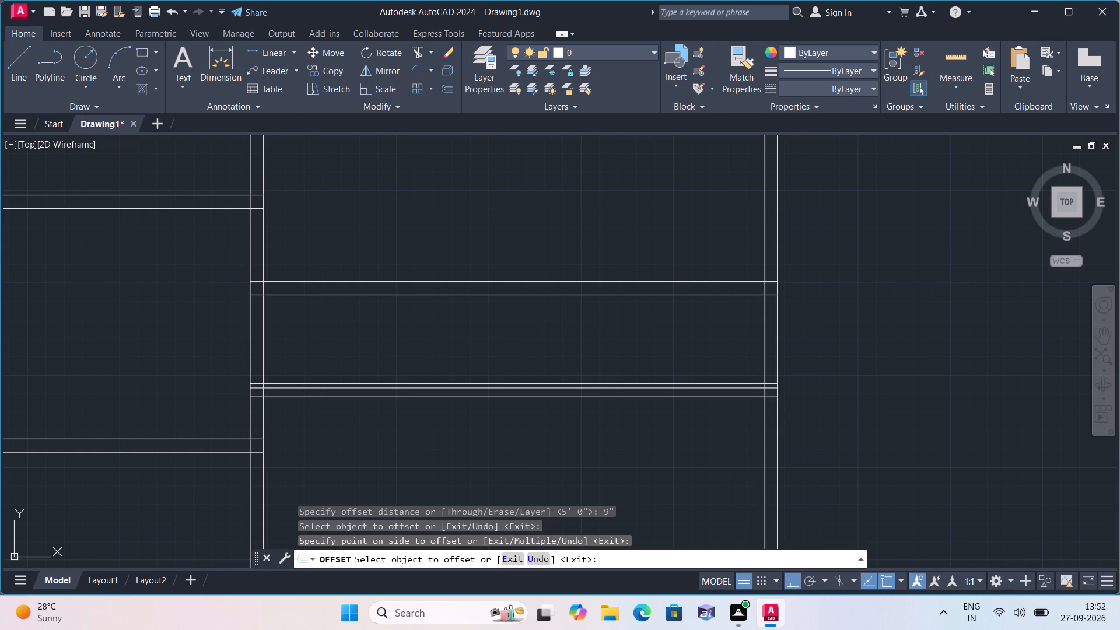
# Trim all five horizontal lines below the long horizontal wall out of the wide bay, between the interior vertical wall and the outer wall.
pyautogui.write('trim')
pyautogui.press('space')
pyautogui.click(690, 442)
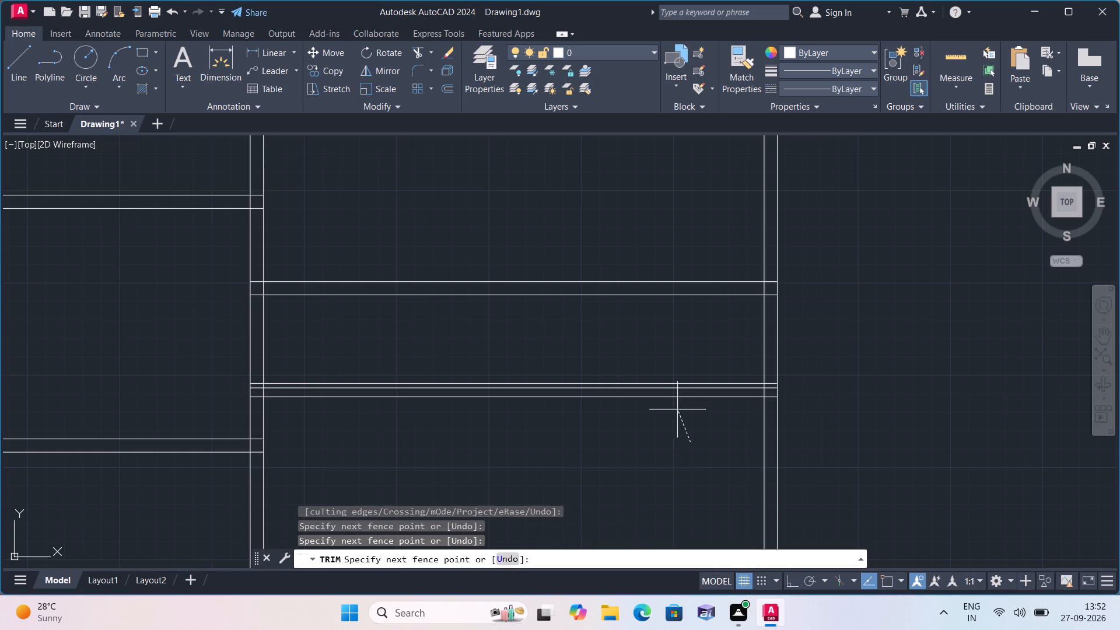
pyautogui.click(605, 230)
pyautogui.press('Escape')
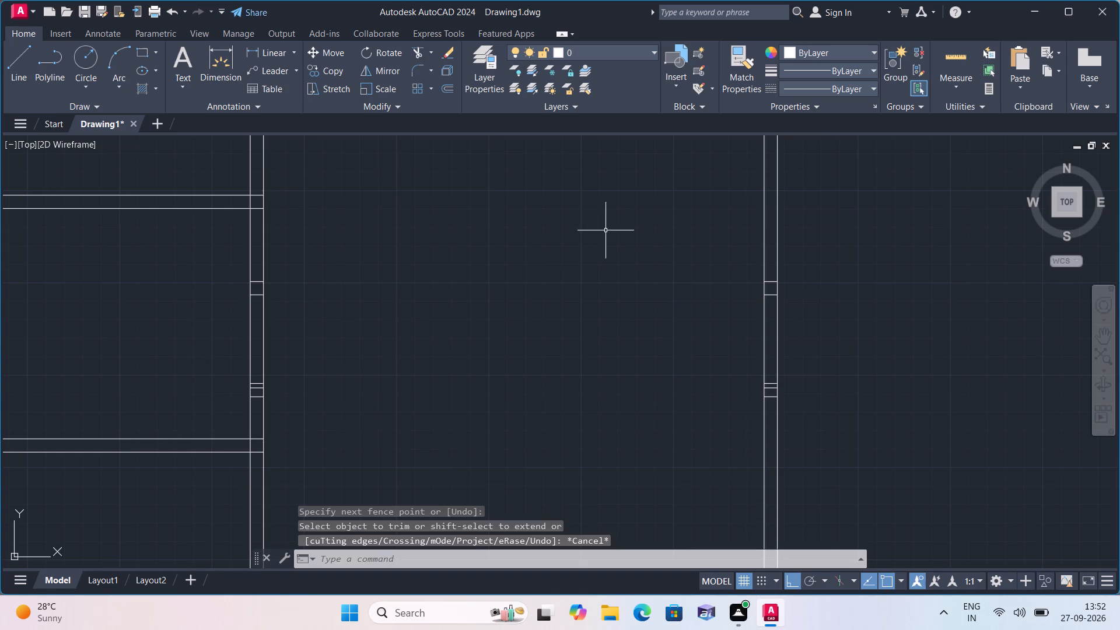
# Add a vertical linear dimension in the narrow bay's top room, from the top wall's inner line to the first cross wall's upper line.
pyautogui.scroll(-1, 597, 261)
pyautogui.scroll(-2, 555, 232)
pyautogui.moveTo(555, 230); pyautogui.dragTo(603, 346, button='middle')
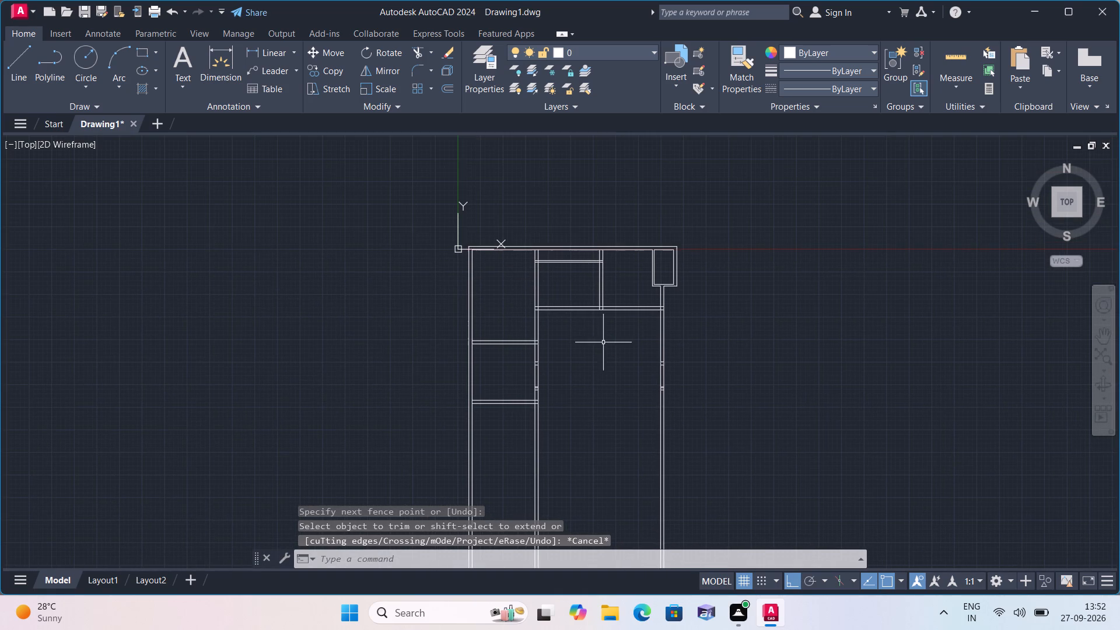
pyautogui.click(294, 48)
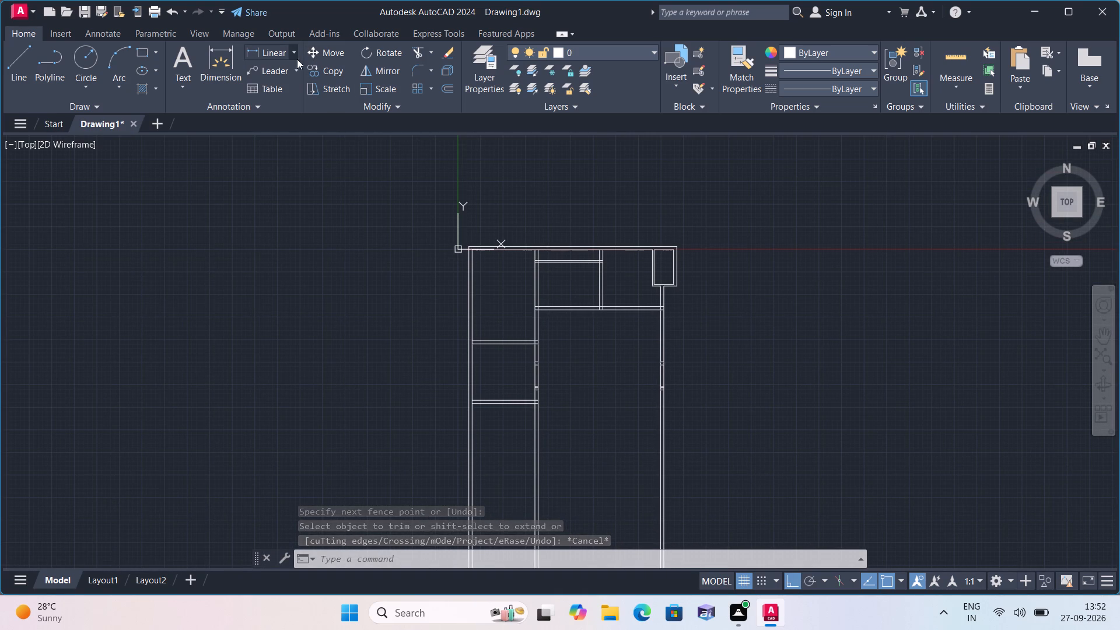
pyautogui.click(285, 76)
pyautogui.scroll(1, 514, 281)
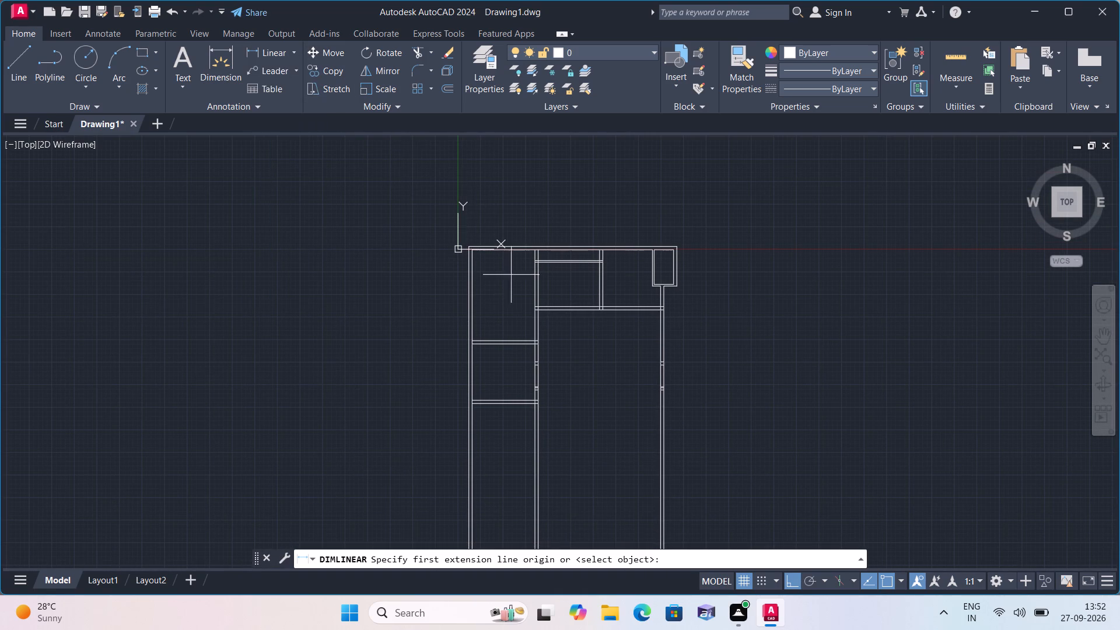
pyautogui.scroll(2, 514, 281)
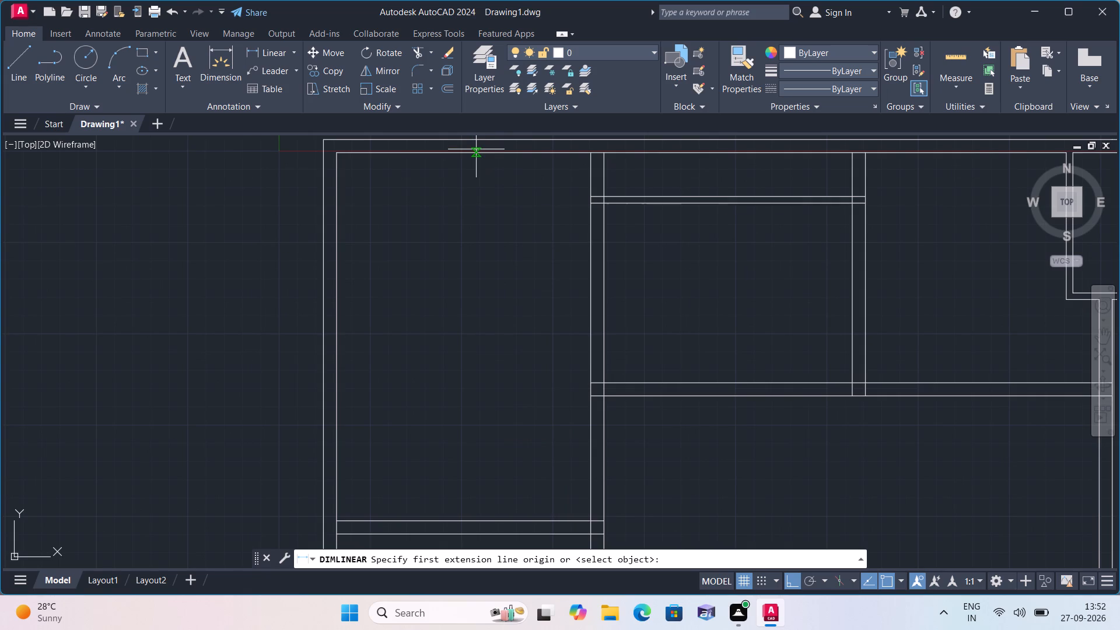
pyautogui.click(476, 153)
pyautogui.scroll(-1, 457, 388)
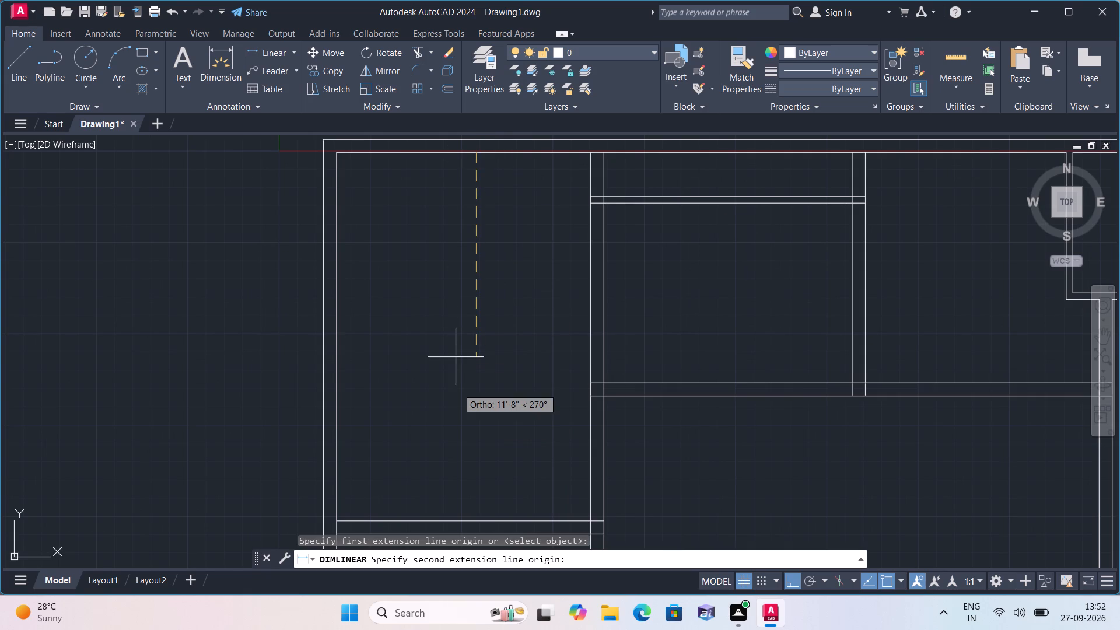
pyautogui.moveTo(457, 388); pyautogui.dragTo(462, 279, button='middle')
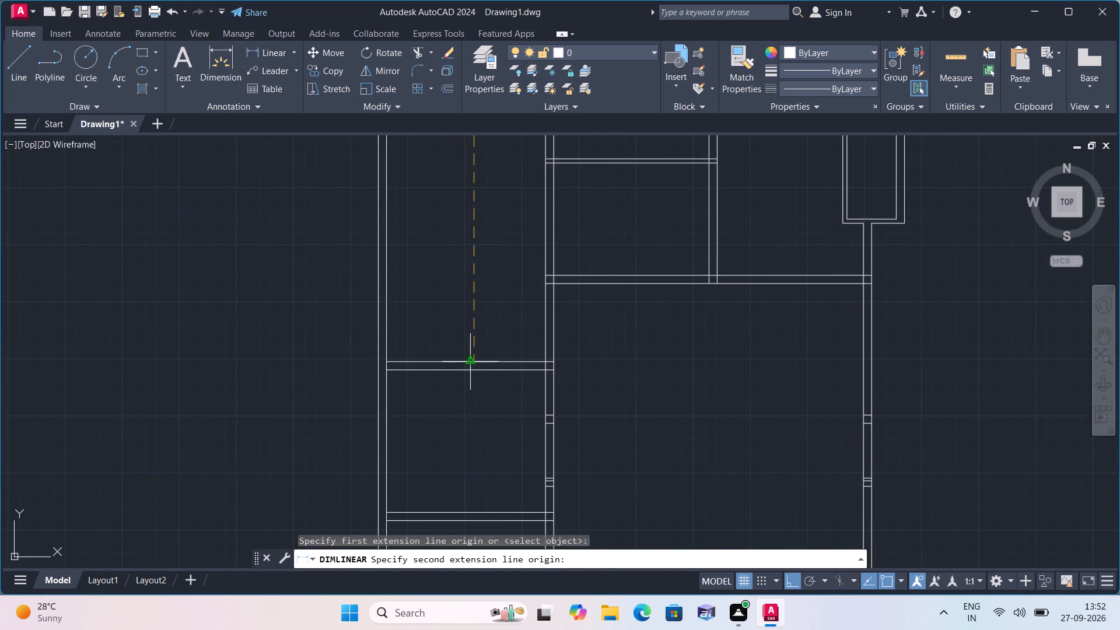
pyautogui.click(471, 359)
pyautogui.click(464, 317)
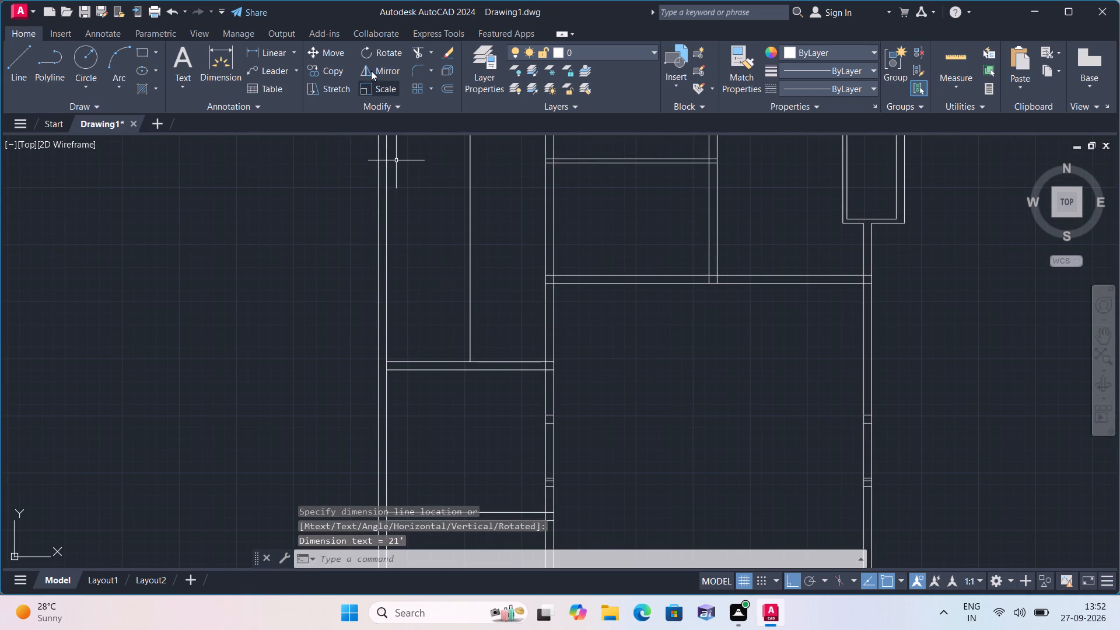
# Add a horizontal linear dimension across the narrow bay's top room, between the inner faces of its two vertical walls.
pyautogui.click(289, 54)
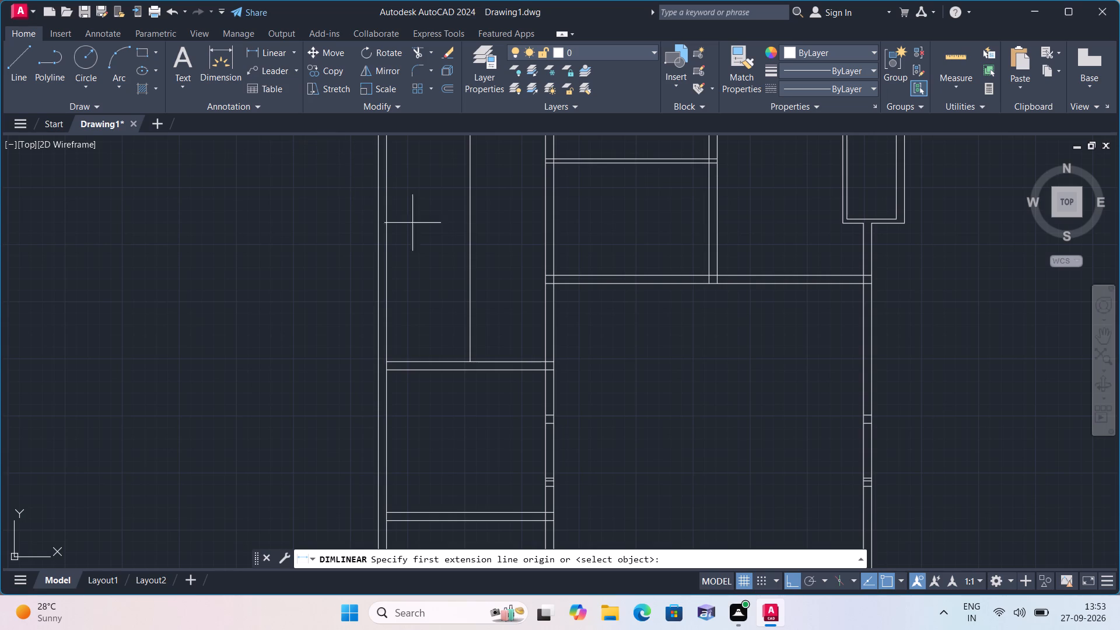
pyautogui.click(387, 229)
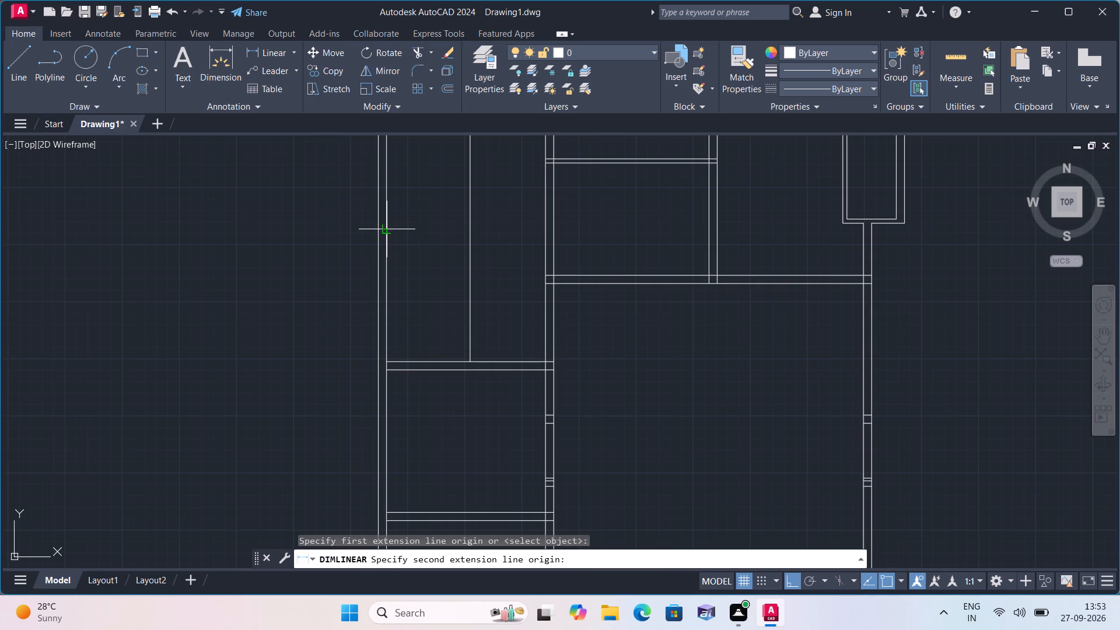
pyautogui.click(548, 227)
pyautogui.click(490, 239)
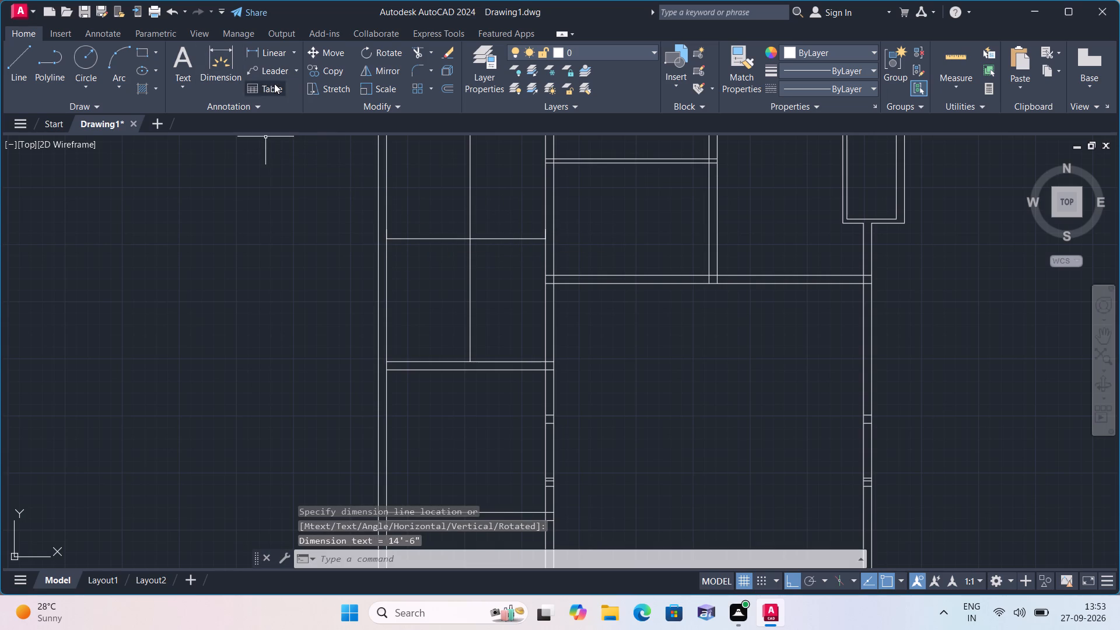
# Add a vertical linear dimension in the shallow strip room under the top wall, from the wall's inner line to the partition's upper line.
pyautogui.click(281, 50)
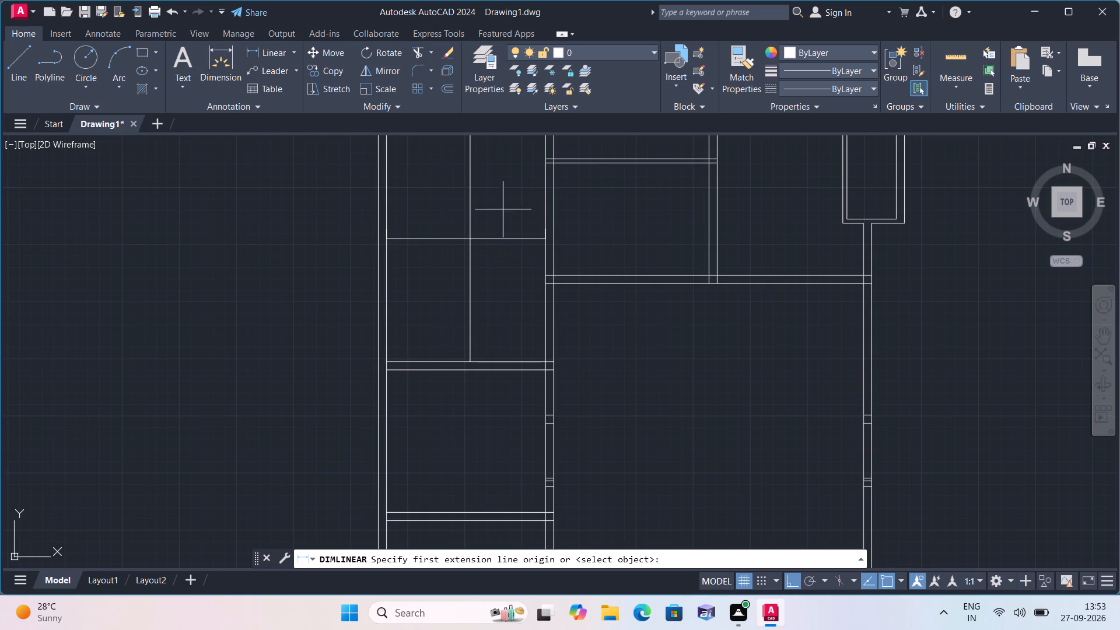
pyautogui.scroll(-1, 637, 199)
pyautogui.moveTo(637, 199); pyautogui.dragTo(618, 284, button='middle')
pyautogui.scroll(2, 616, 254)
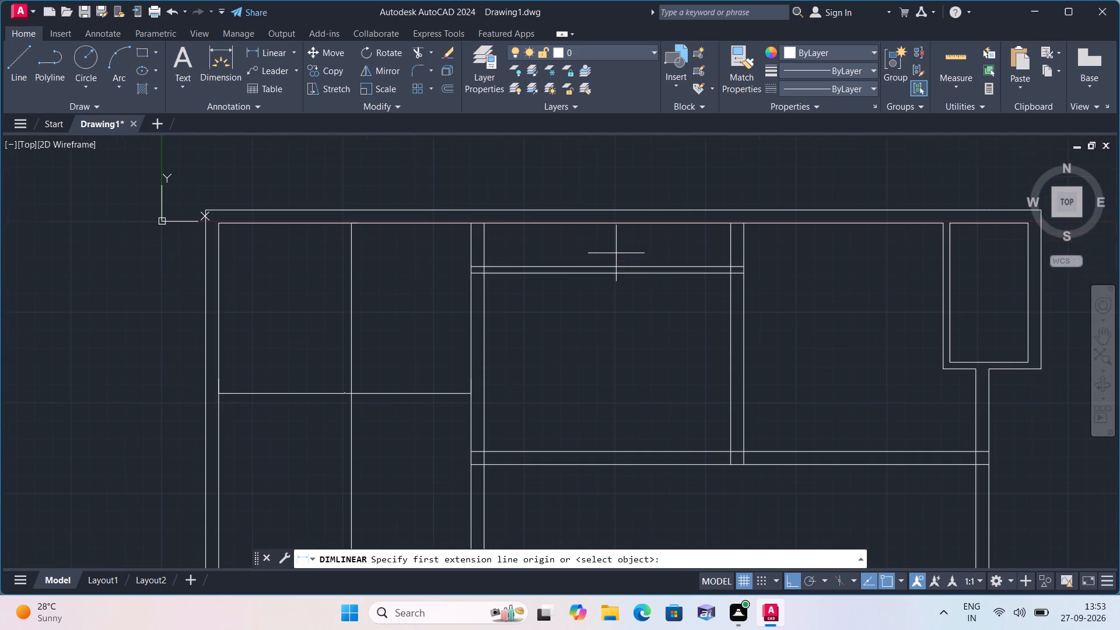
pyautogui.click(608, 225)
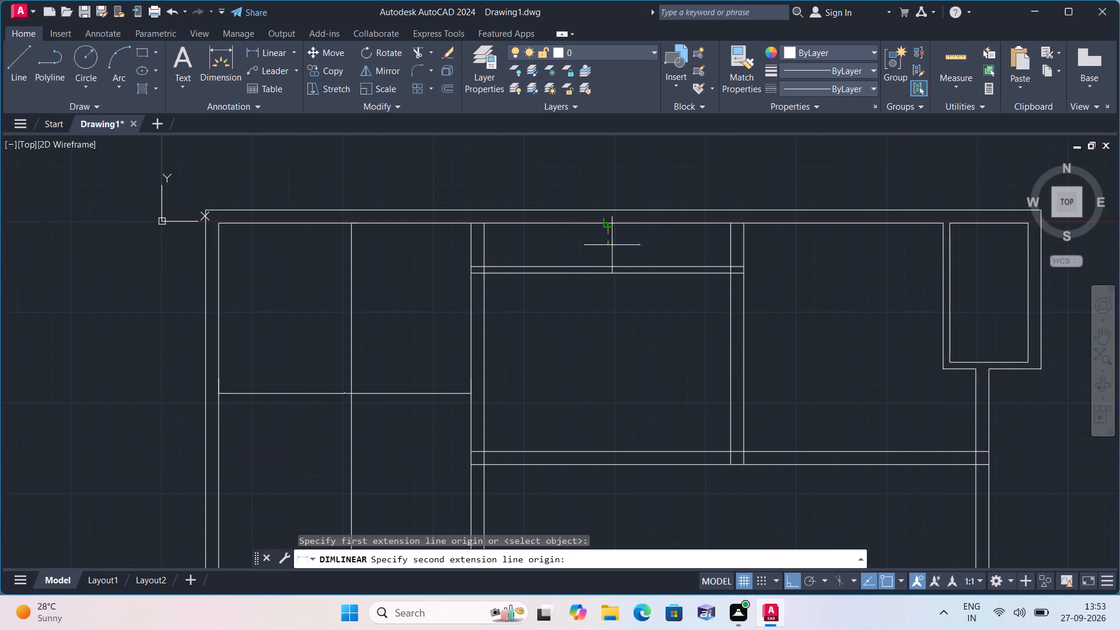
pyautogui.click(611, 264)
pyautogui.click(595, 249)
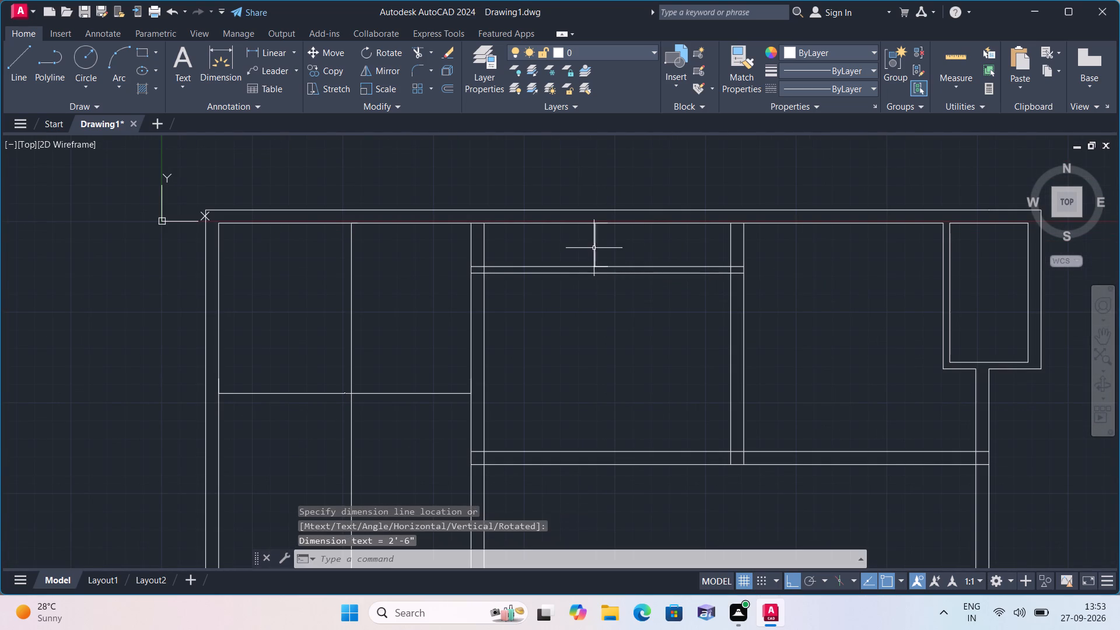
# Add a horizontal linear dimension across the room below the strip room, between the inner faces of its two vertical walls.
pyautogui.click(292, 47)
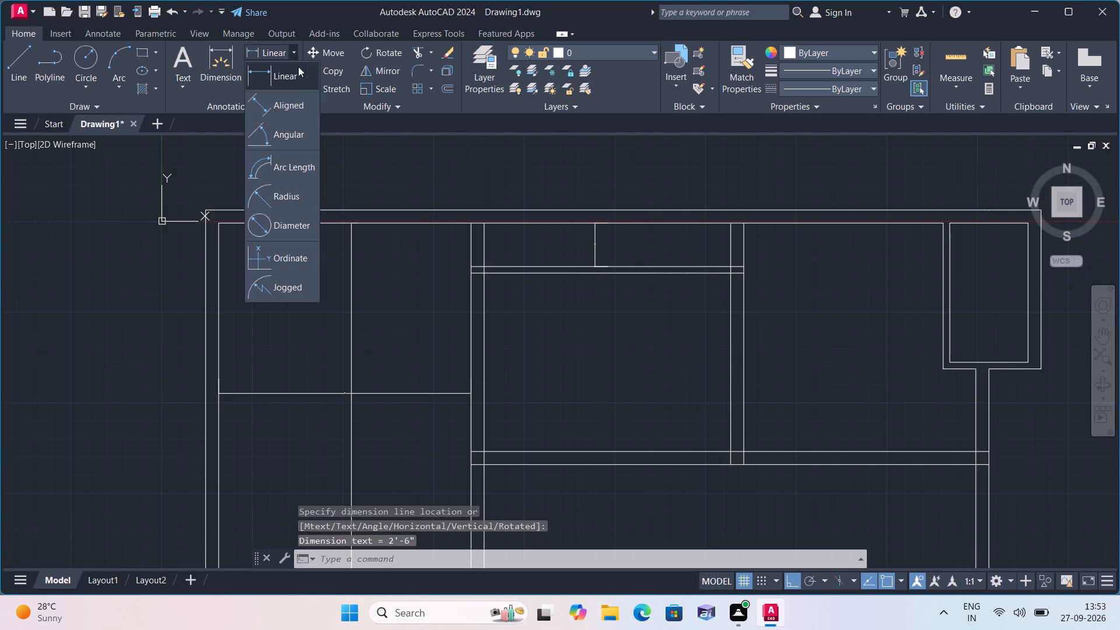
pyautogui.moveTo(295, 75); pyautogui.dragTo(311, 91)
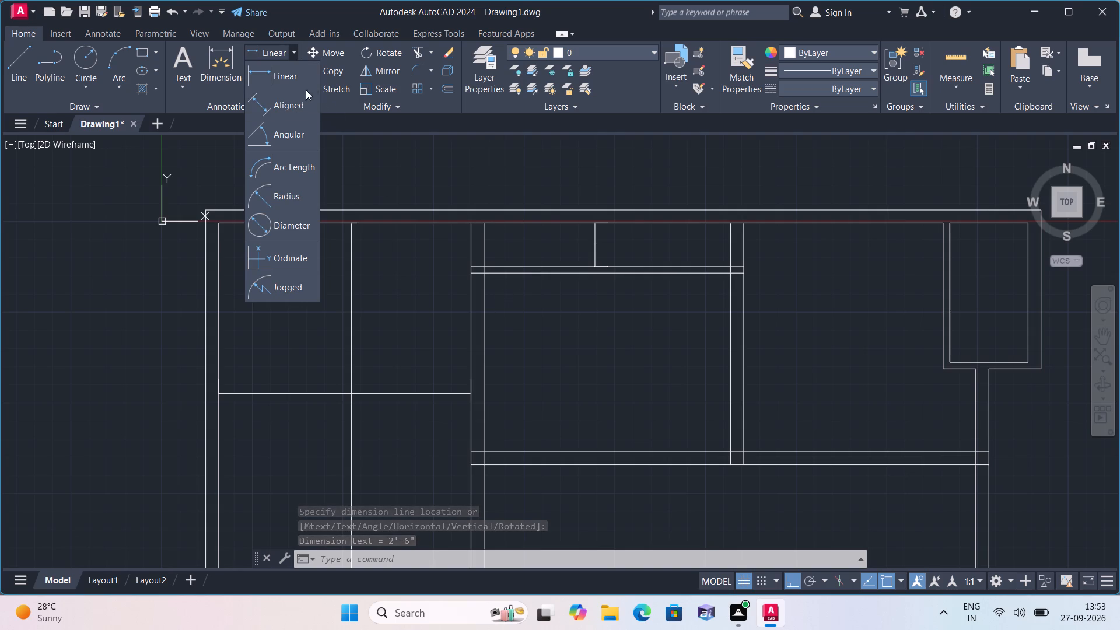
pyautogui.click(289, 75)
pyautogui.click(485, 376)
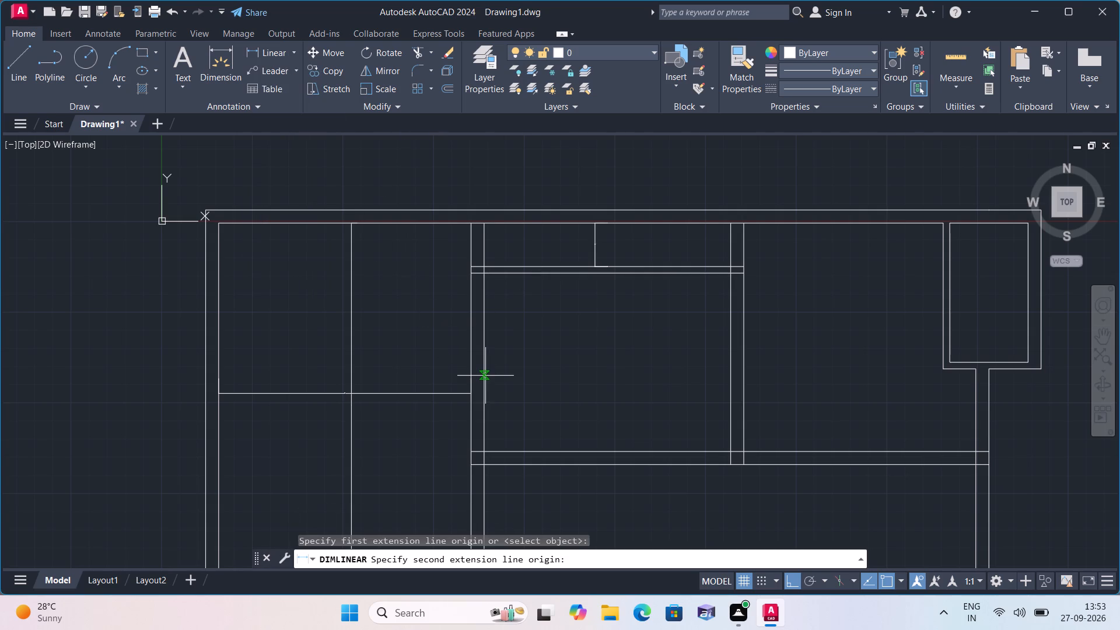
pyautogui.click(734, 372)
pyautogui.click(703, 360)
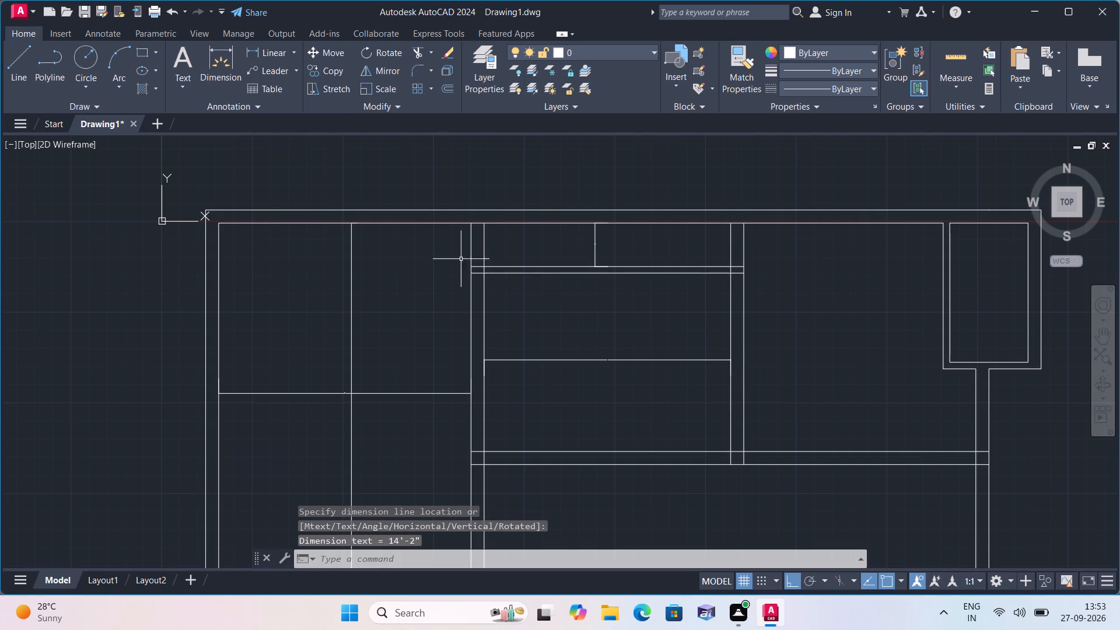
# Add a vertical linear dimension in the same room, from the partition's lower line to the long horizontal wall's upper line.
pyautogui.click(286, 50)
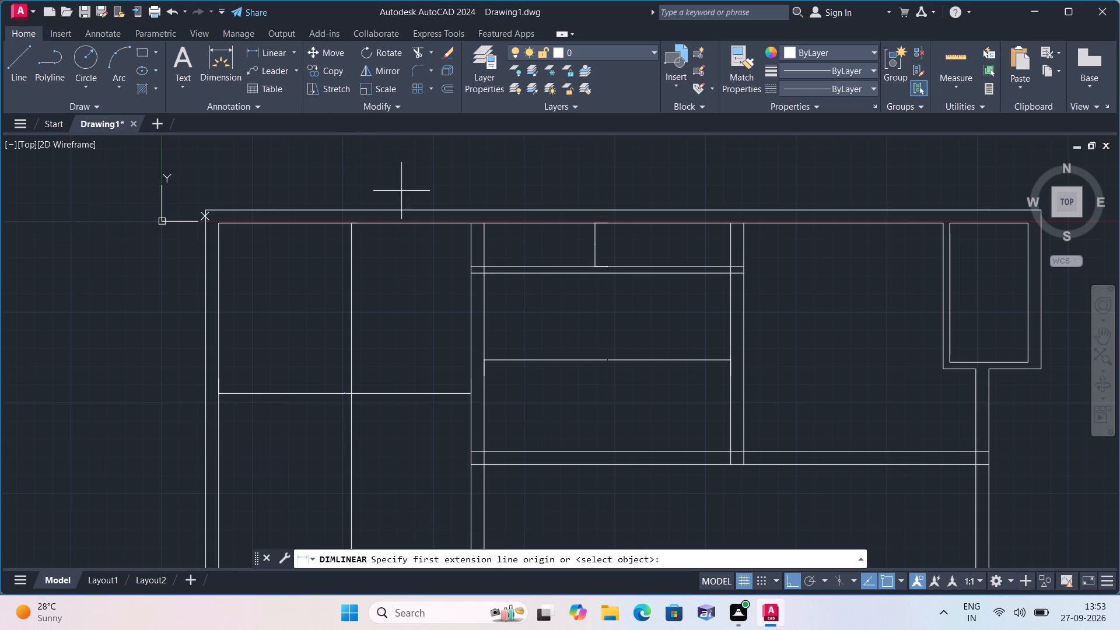
pyautogui.click(629, 273)
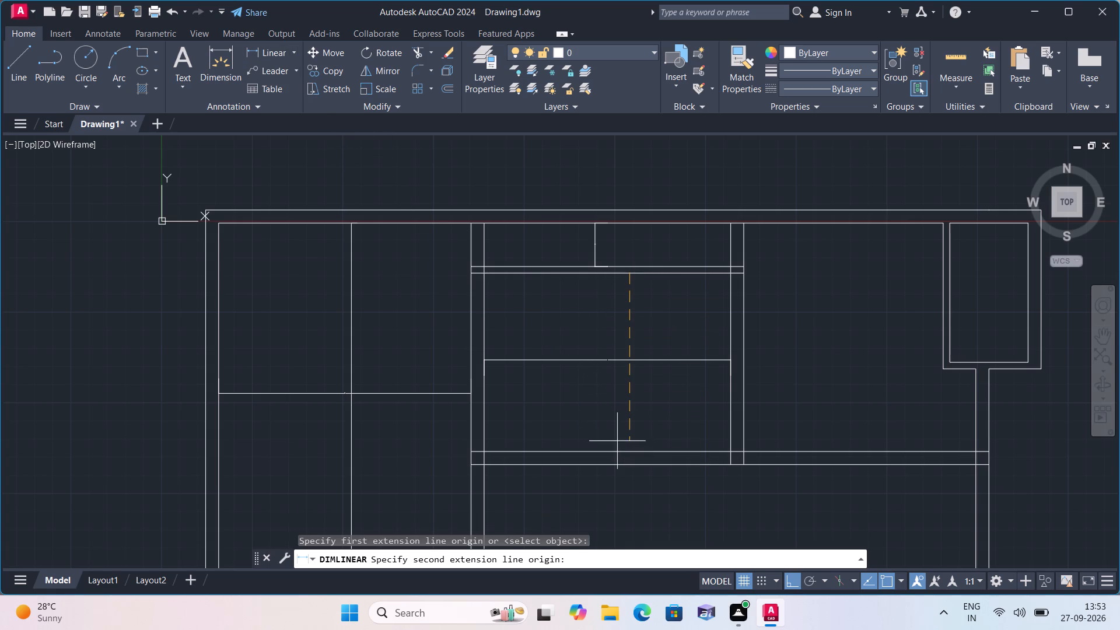
pyautogui.click(628, 452)
pyautogui.click(592, 402)
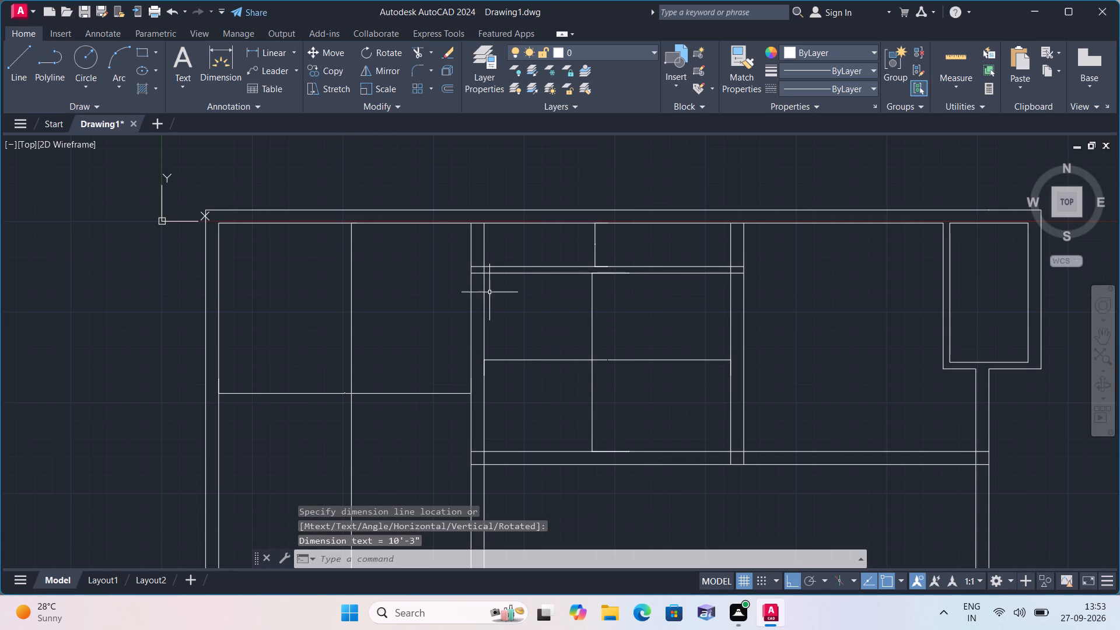
# Add a vertical linear dimension in the adjoining room to the east, from the top wall's inner line to the long horizontal wall's upper line.
pyautogui.click(286, 54)
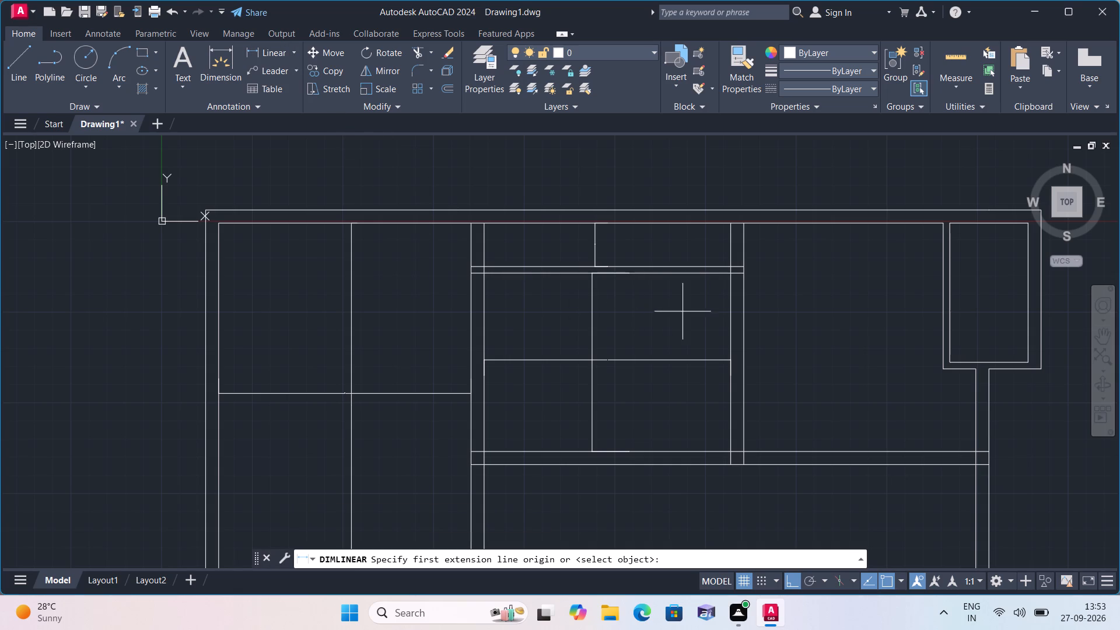
pyautogui.moveTo(764, 290); pyautogui.dragTo(692, 251, button='middle')
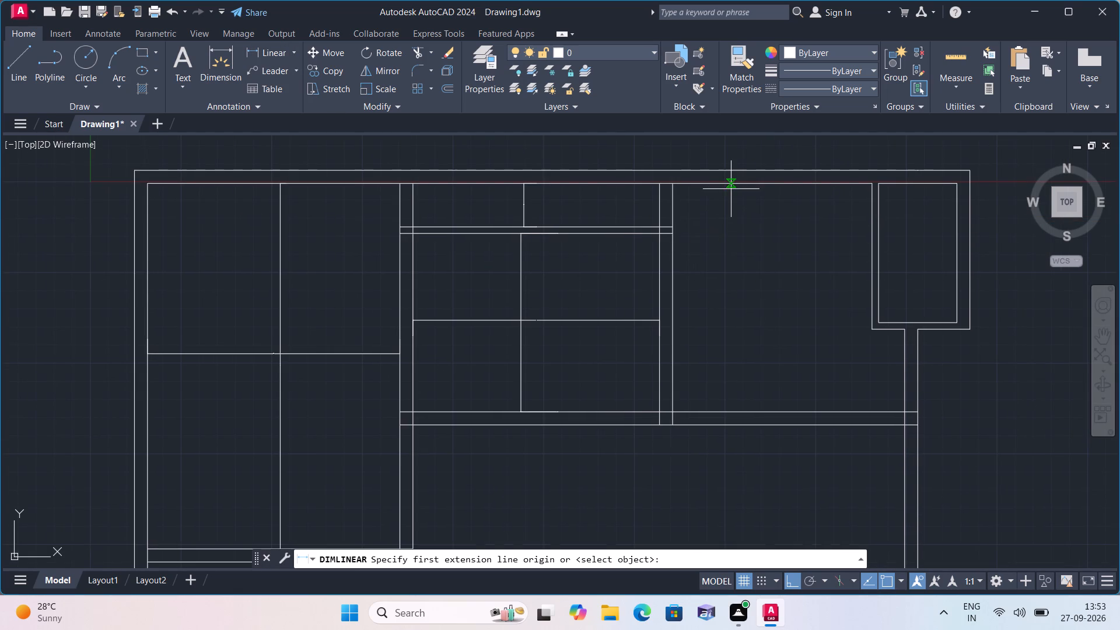
pyautogui.click(733, 183)
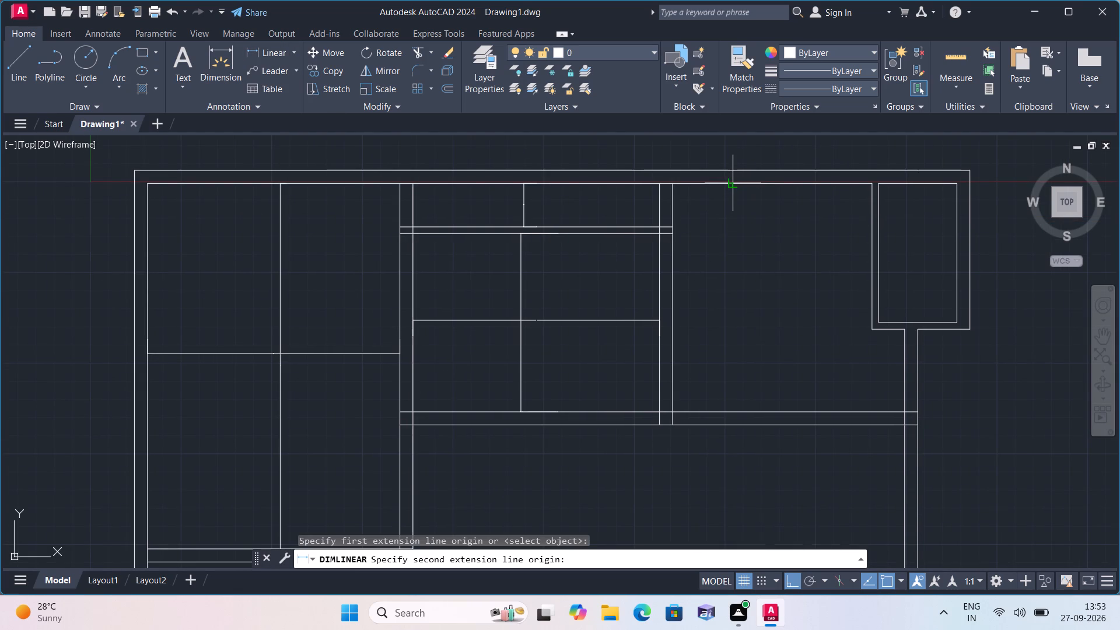
pyautogui.click(735, 411)
pyautogui.click(746, 342)
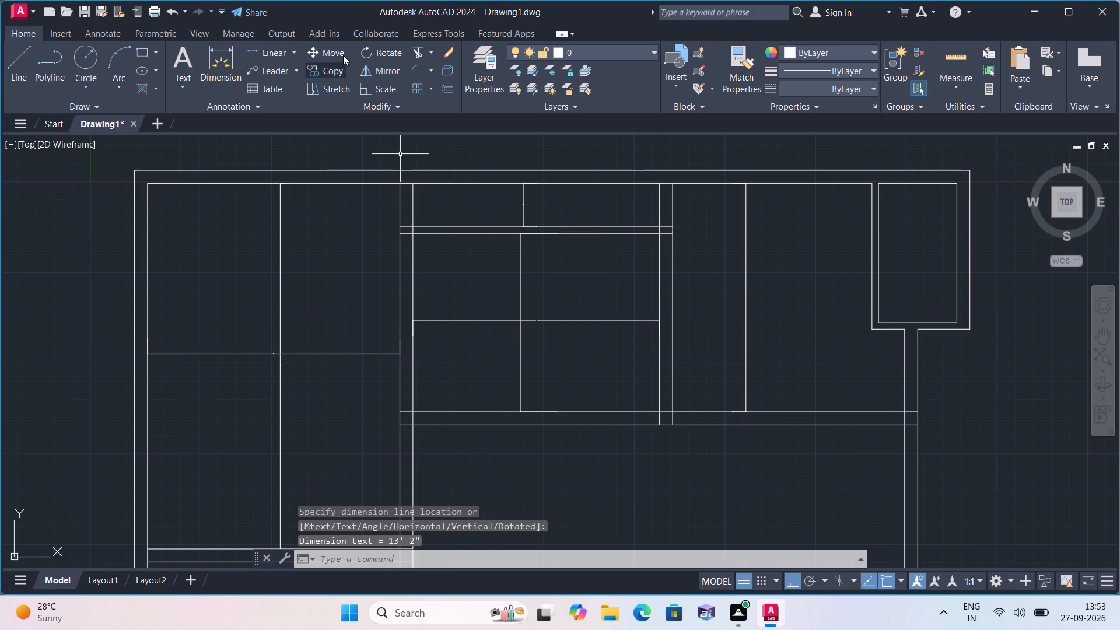
# Add a horizontal linear dimension across that east room, from the interior vertical wall to the small corner room's partition.
pyautogui.click(286, 54)
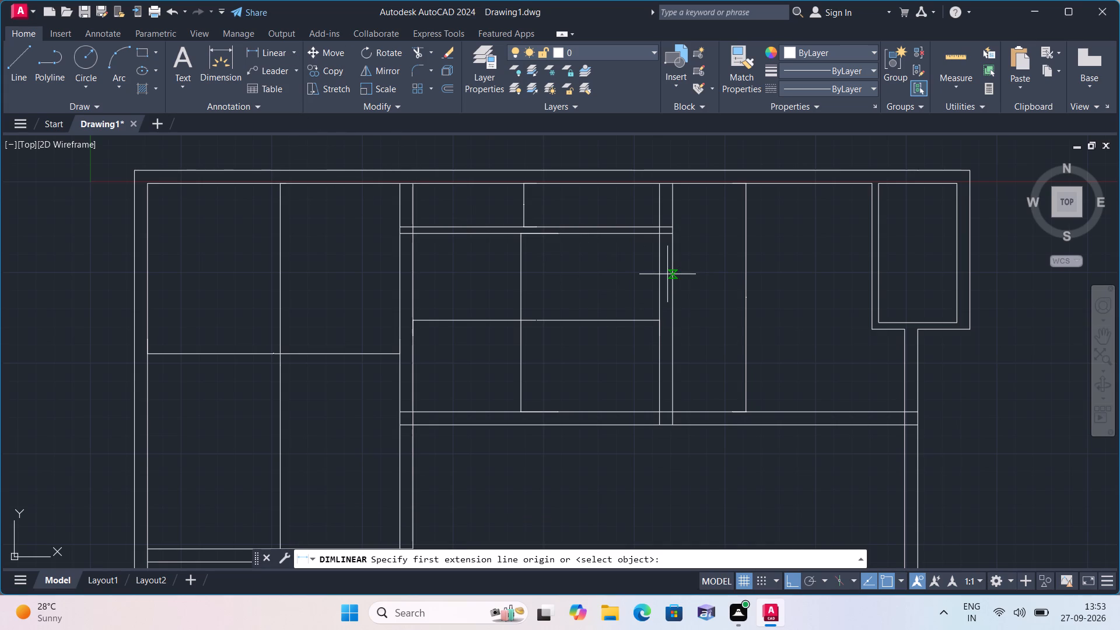
pyautogui.click(672, 274)
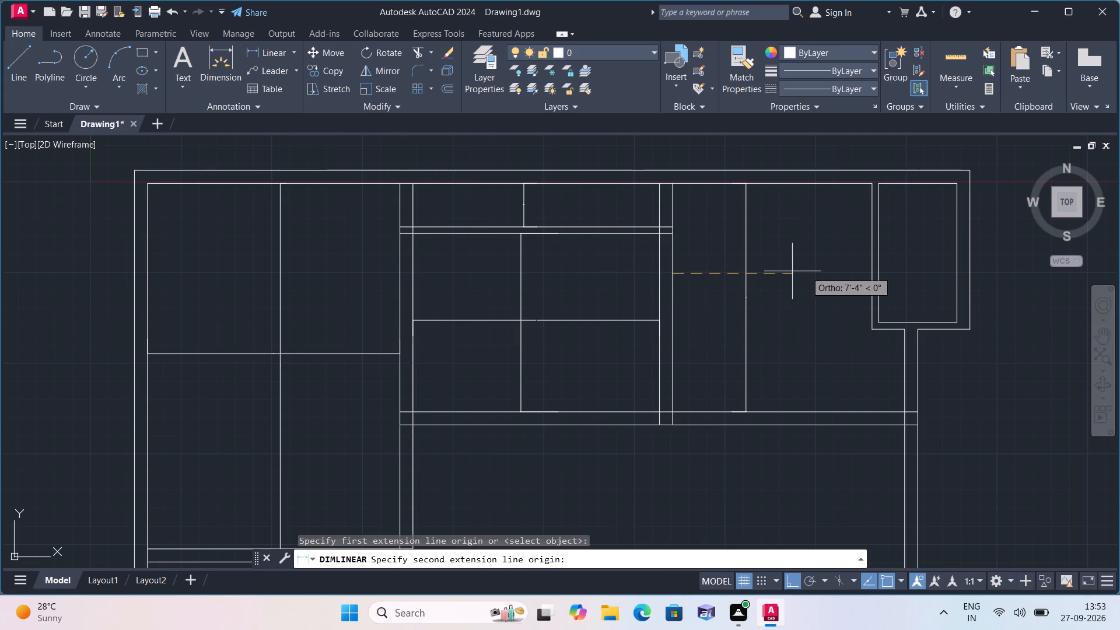
pyautogui.click(873, 272)
pyautogui.click(854, 282)
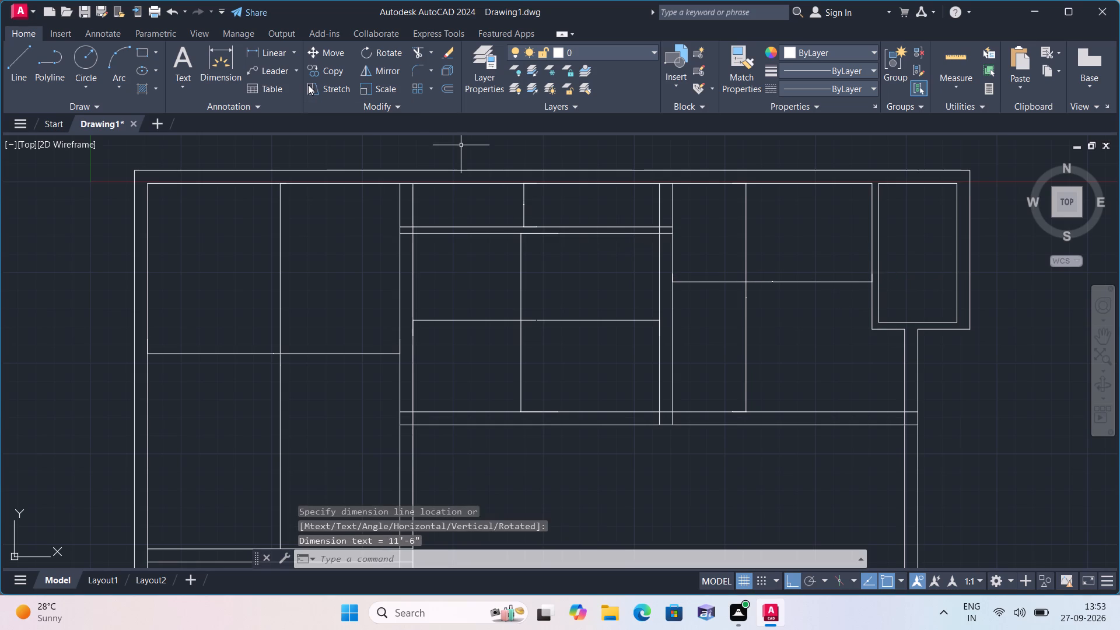
# Add a horizontal linear dimension across the small corner room, between the inner faces of its side walls.
pyautogui.click(284, 52)
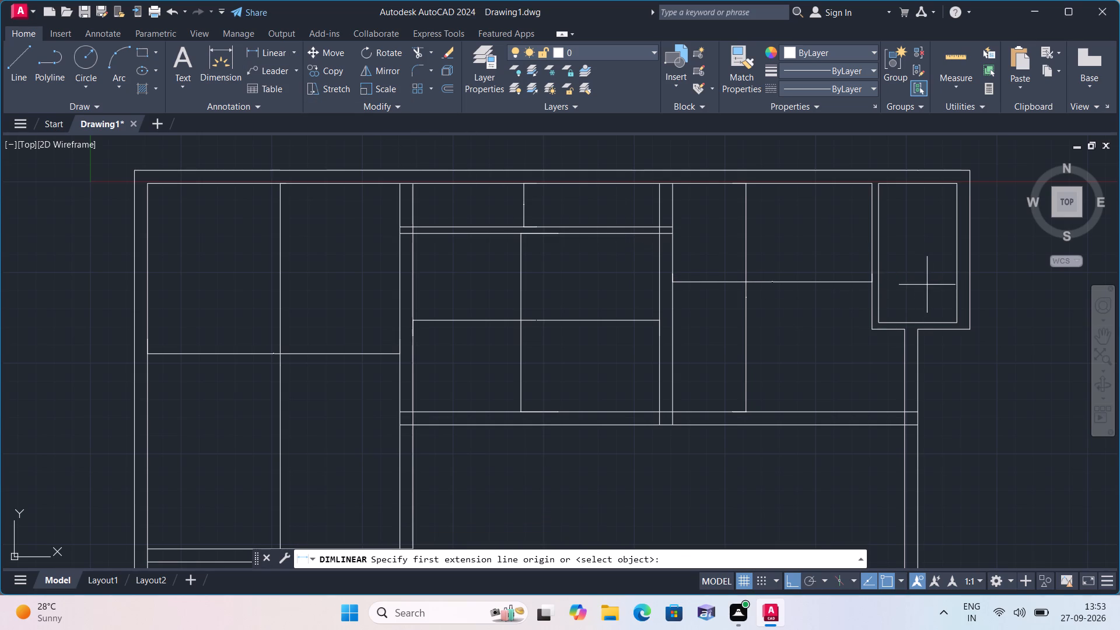
pyautogui.click(882, 271)
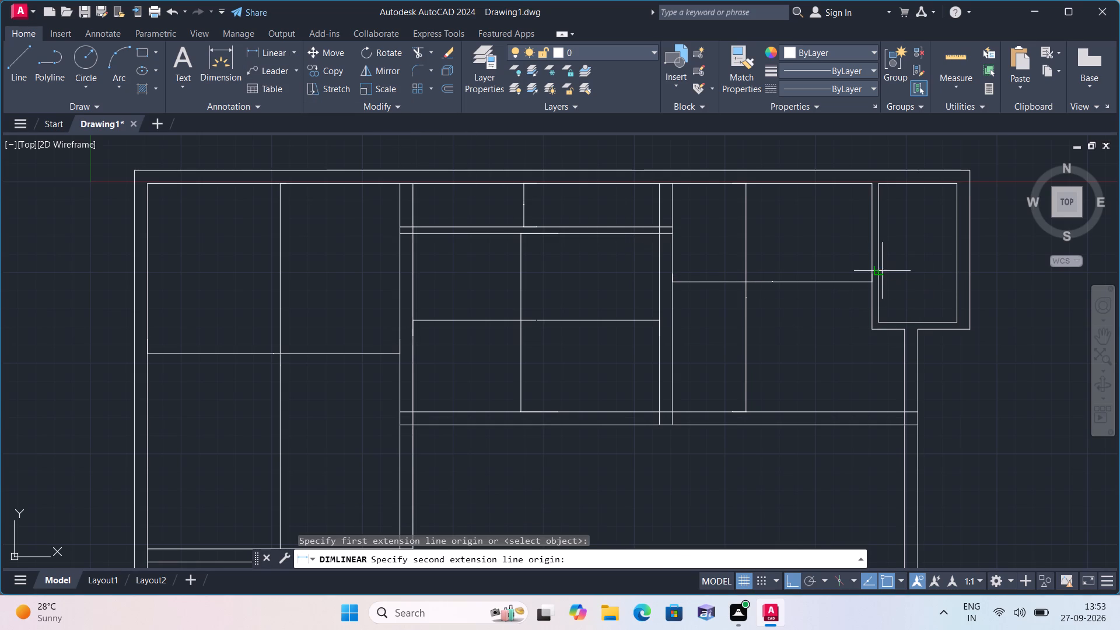
pyautogui.click(959, 267)
pyautogui.click(935, 279)
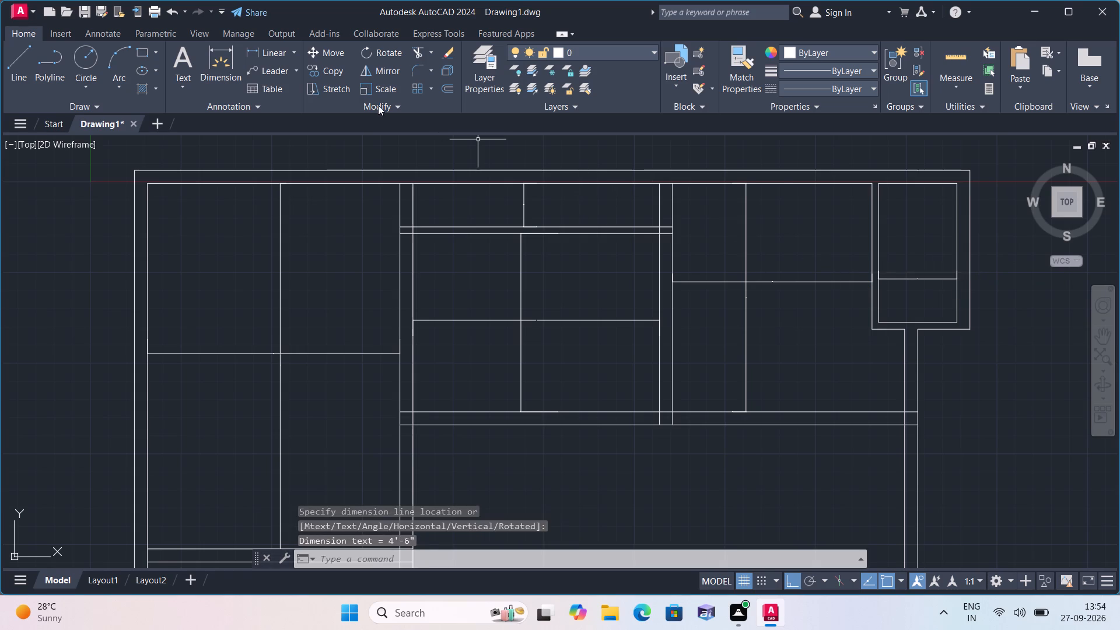
# Add a vertical linear dimension in the small corner room, from the top wall's inner line to its bottom wall's inner line.
pyautogui.click(275, 55)
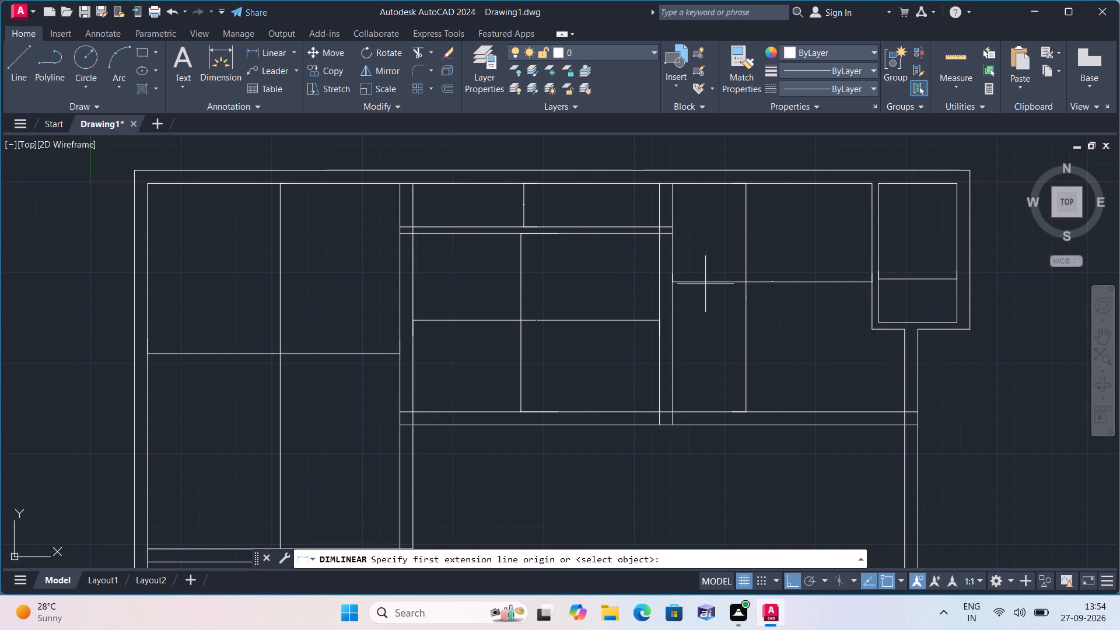
pyautogui.click(914, 184)
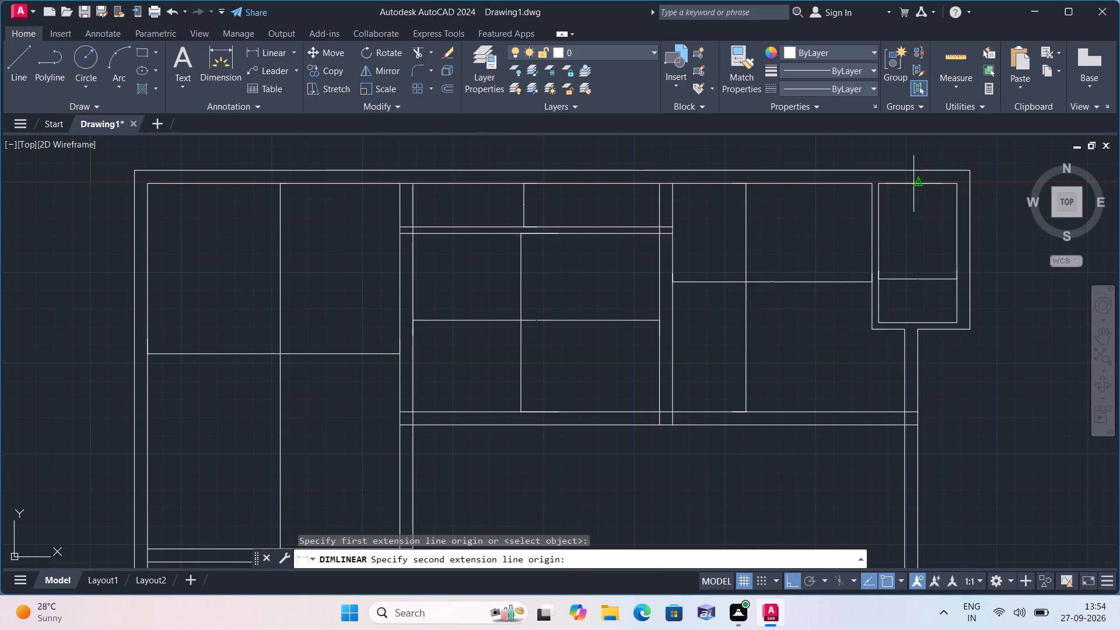
pyautogui.click(921, 319)
pyautogui.click(917, 301)
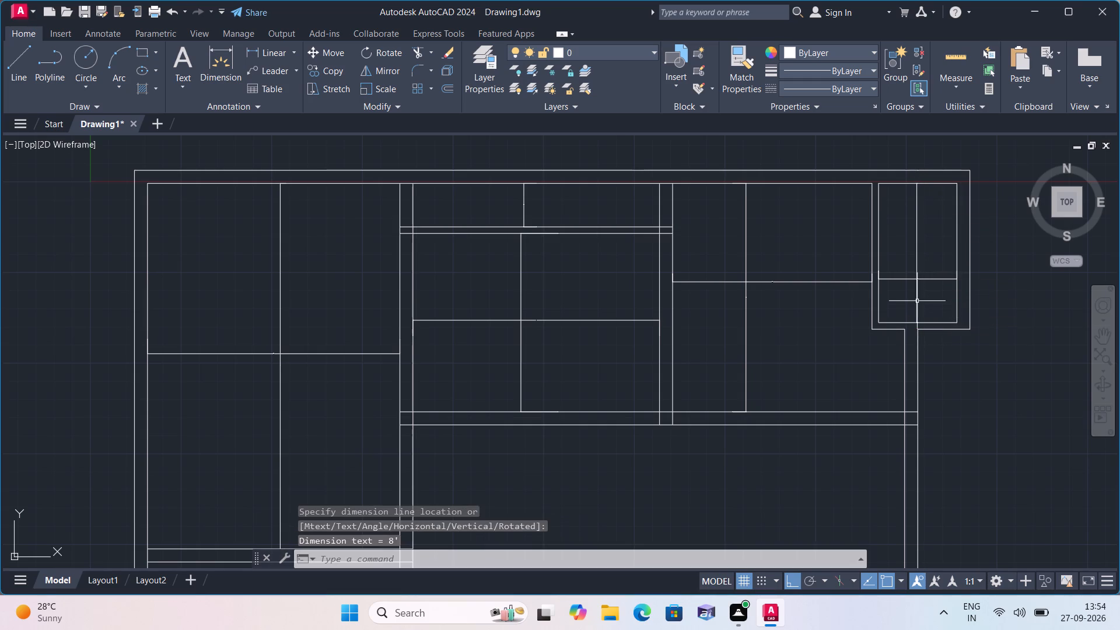
# Add a vertical linear dimension in the narrow bay's second room, from the first cross wall's lower line to the second cross wall's upper line.
pyautogui.scroll(-1, 696, 408)
pyautogui.moveTo(585, 457); pyautogui.dragTo(542, 318, button='middle')
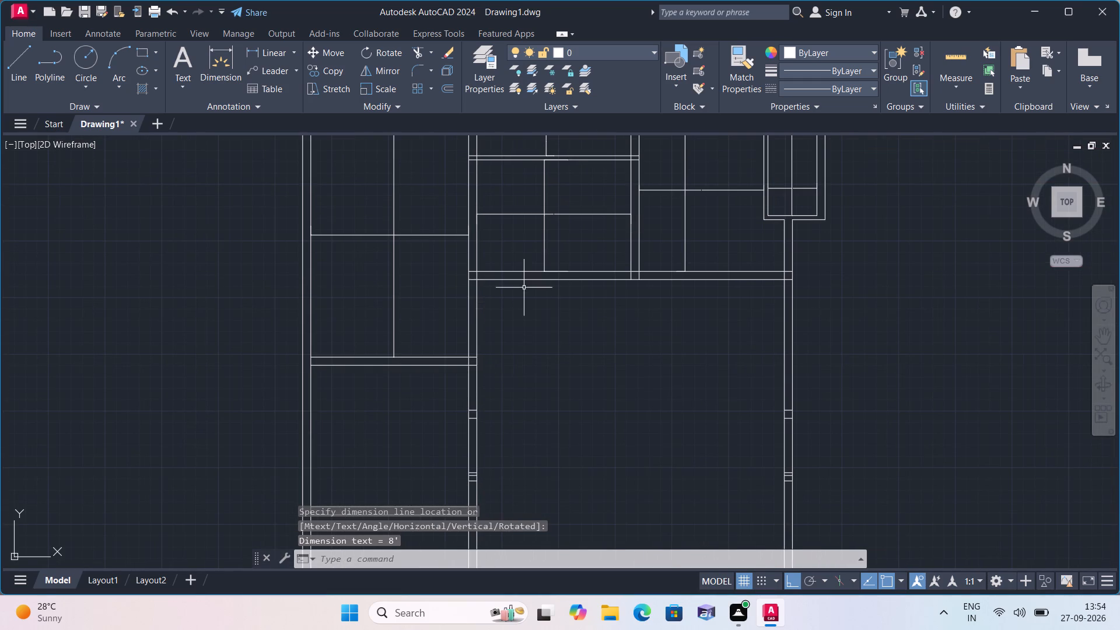
pyautogui.scroll(-1, 523, 286)
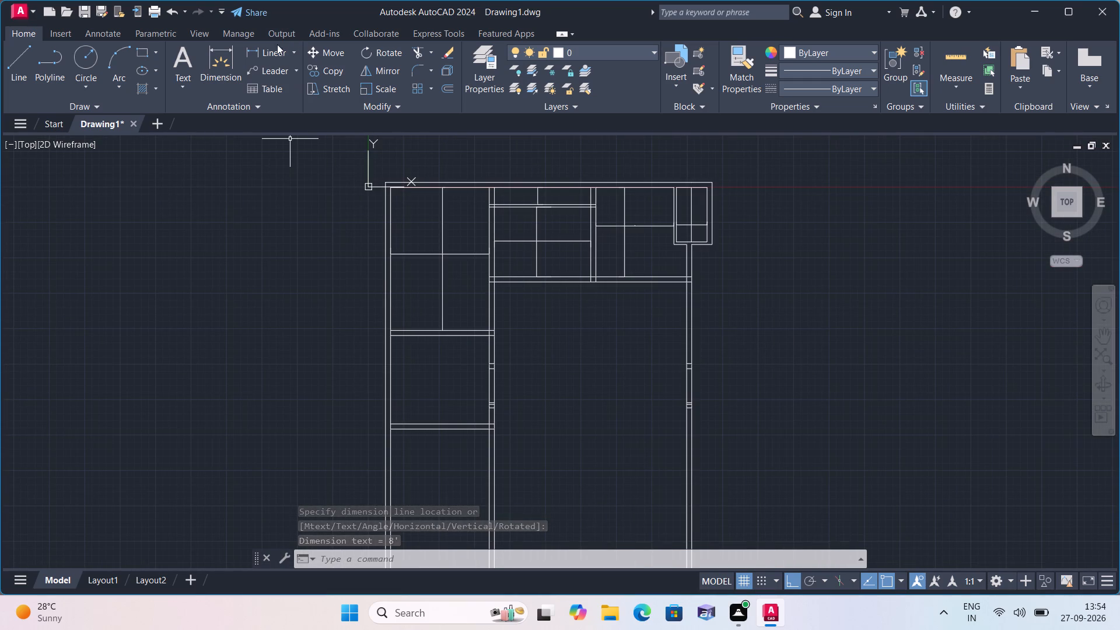
pyautogui.click(268, 47)
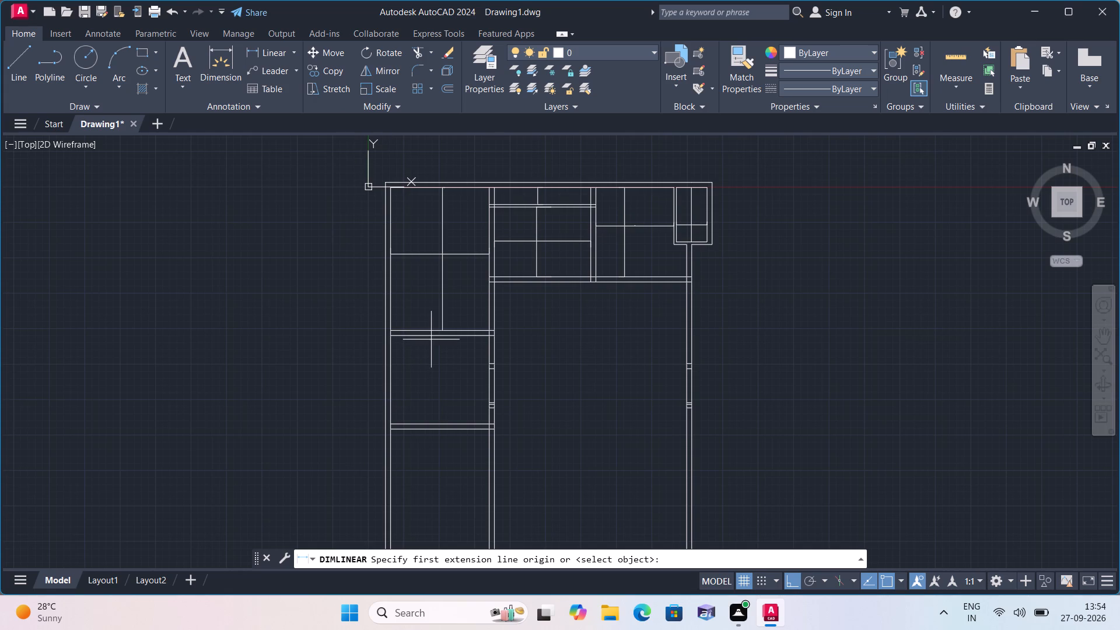
pyautogui.click(431, 338)
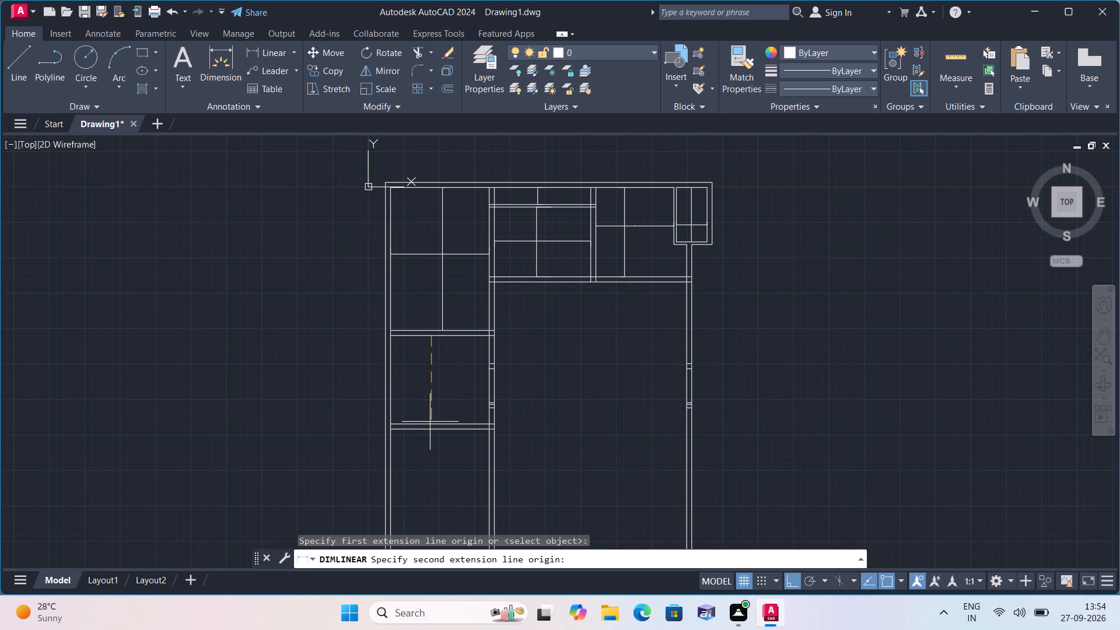
pyautogui.click(430, 422)
pyautogui.click(434, 411)
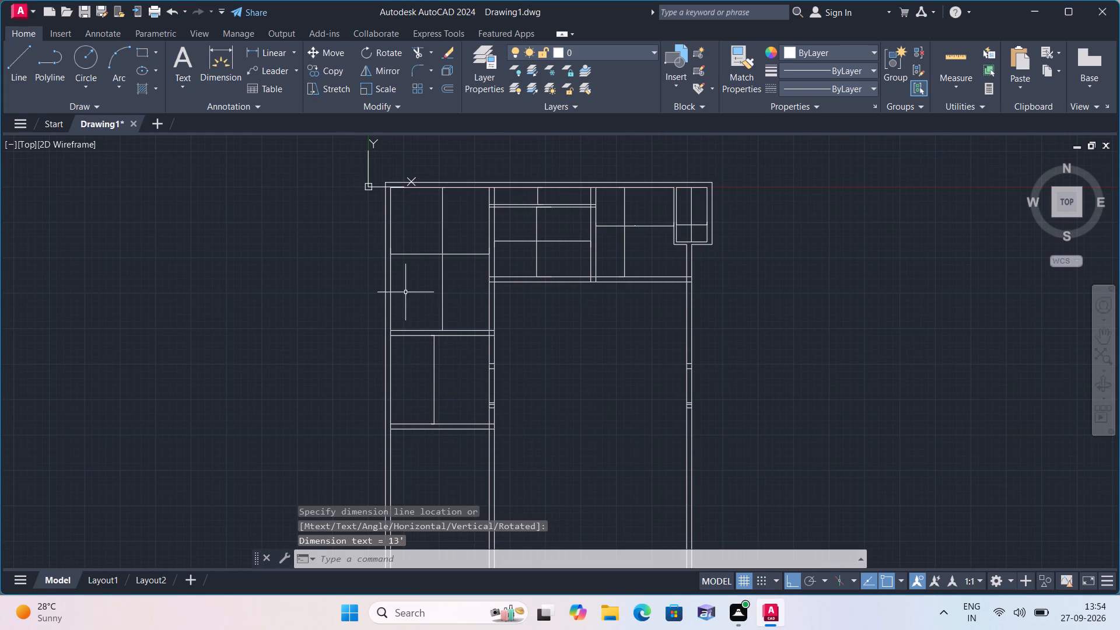
# Add a horizontal linear dimension across the narrow bay's second room, between the inner faces of its two vertical walls.
pyautogui.click(271, 57)
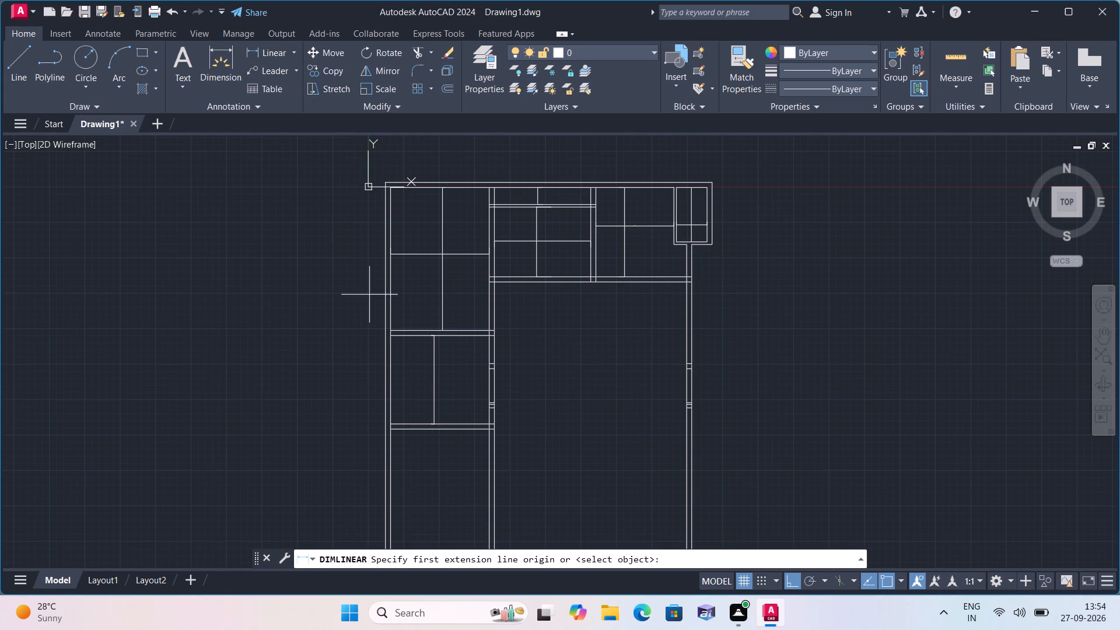
pyautogui.click(391, 370)
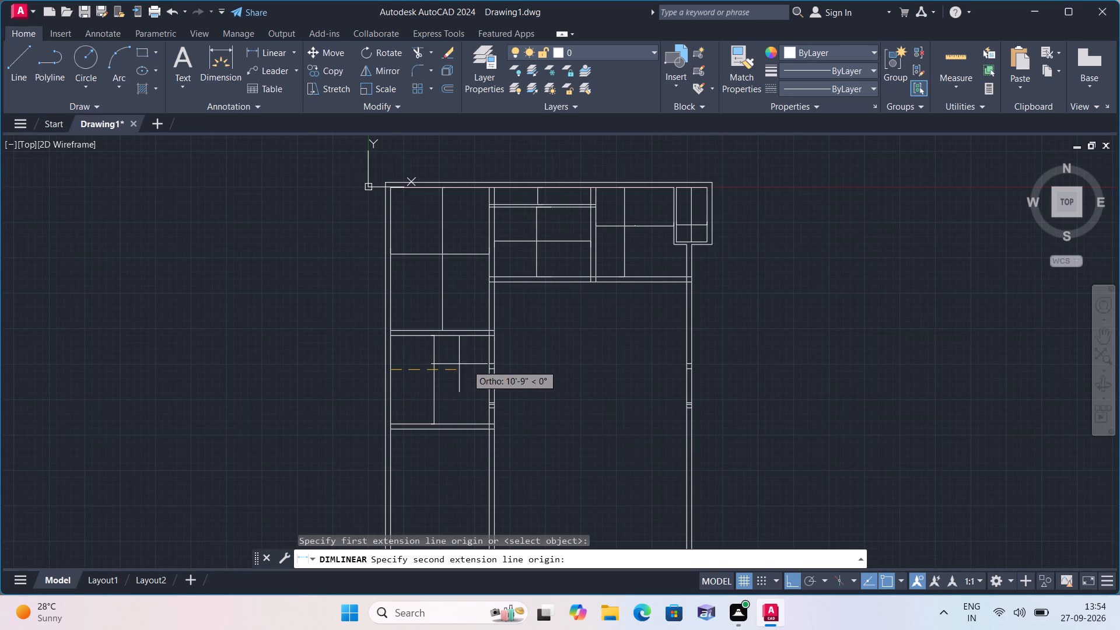
pyautogui.click(488, 372)
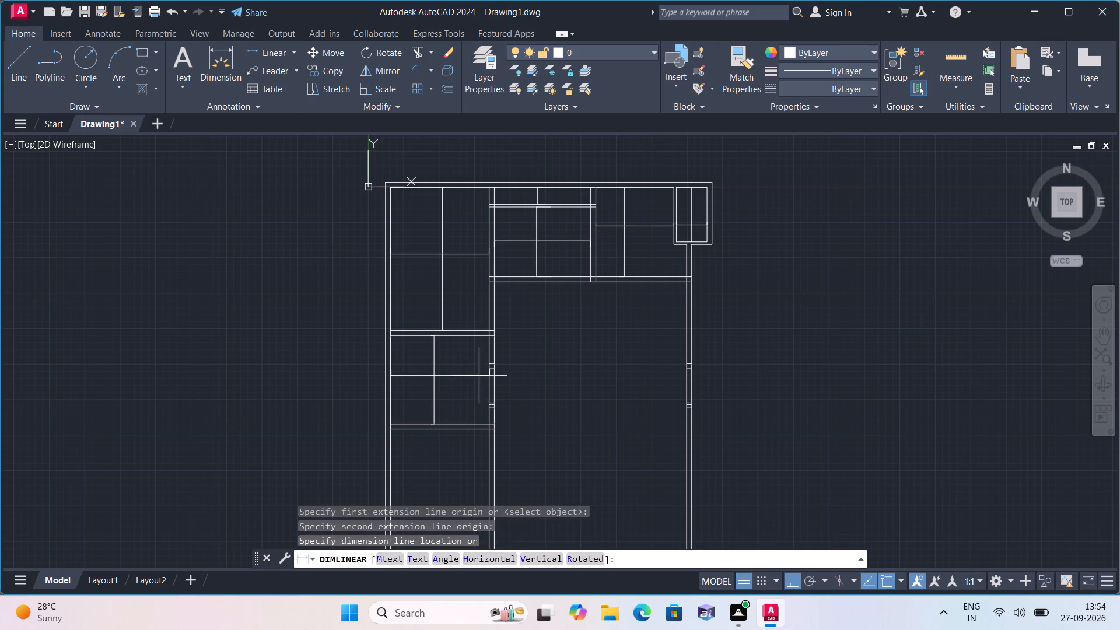
pyautogui.click(471, 381)
# Set the text height of all linear dimensions to 6" together, selecting them by similarity from the narrow bay's second-room dimensions.
pyautogui.click(467, 404)
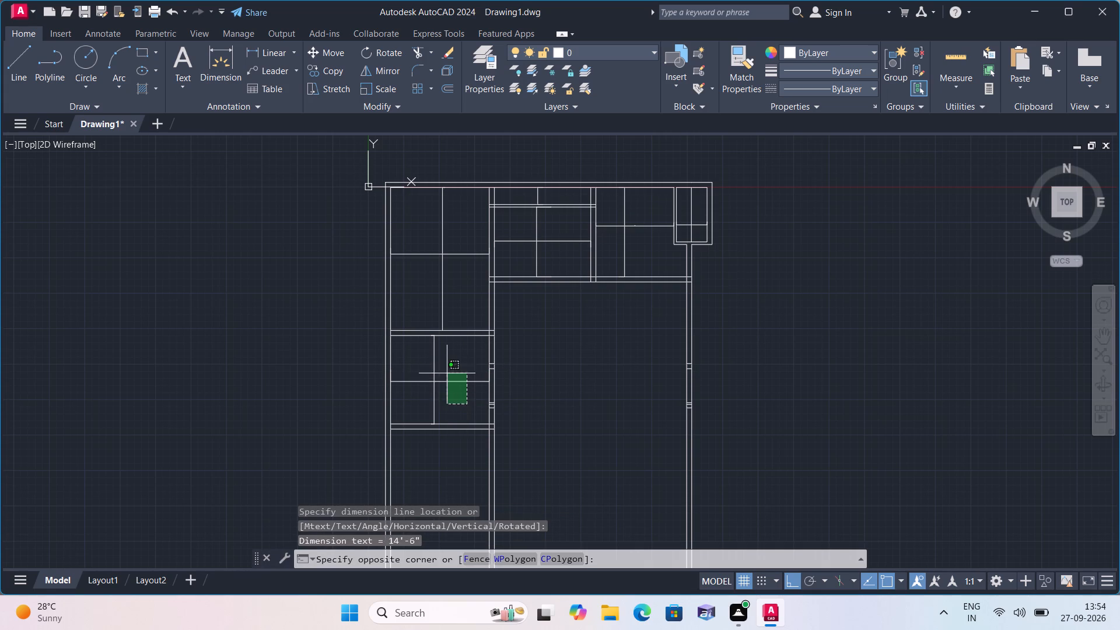
pyautogui.click(394, 351)
pyautogui.rightClick(636, 335)
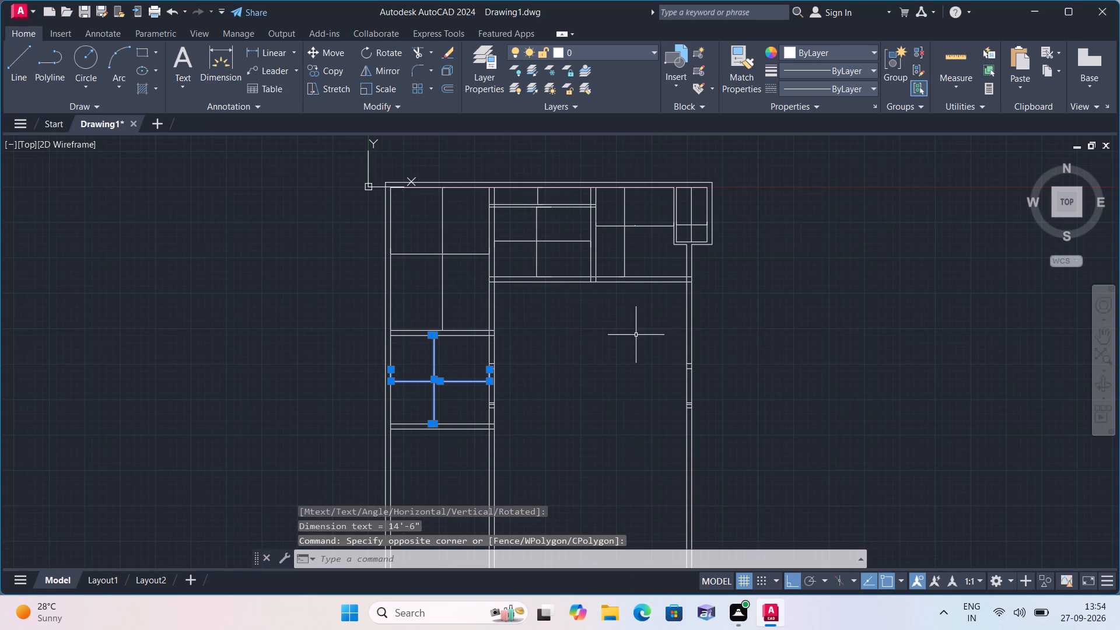
pyautogui.click(690, 457)
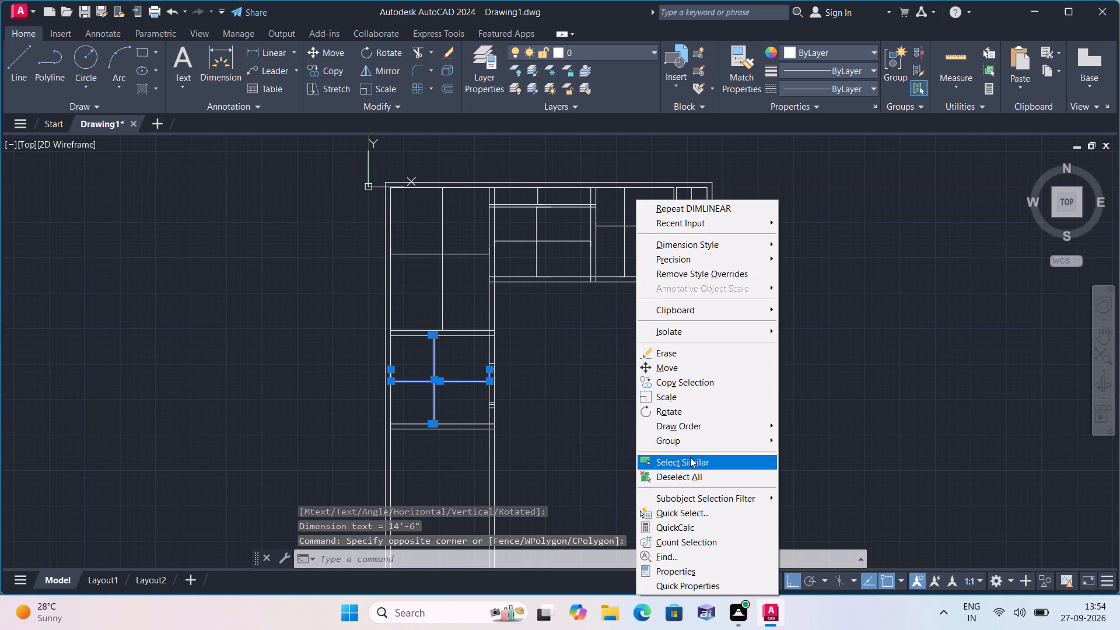
pyautogui.rightClick(841, 298)
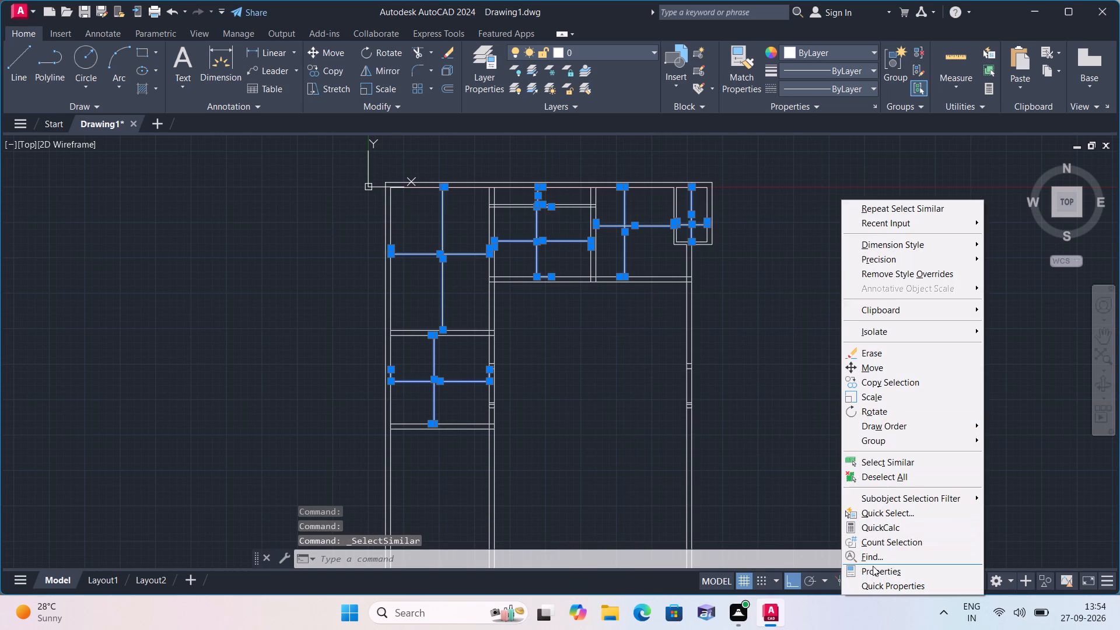
pyautogui.click(873, 566)
pyautogui.scroll(-2, 83, 185)
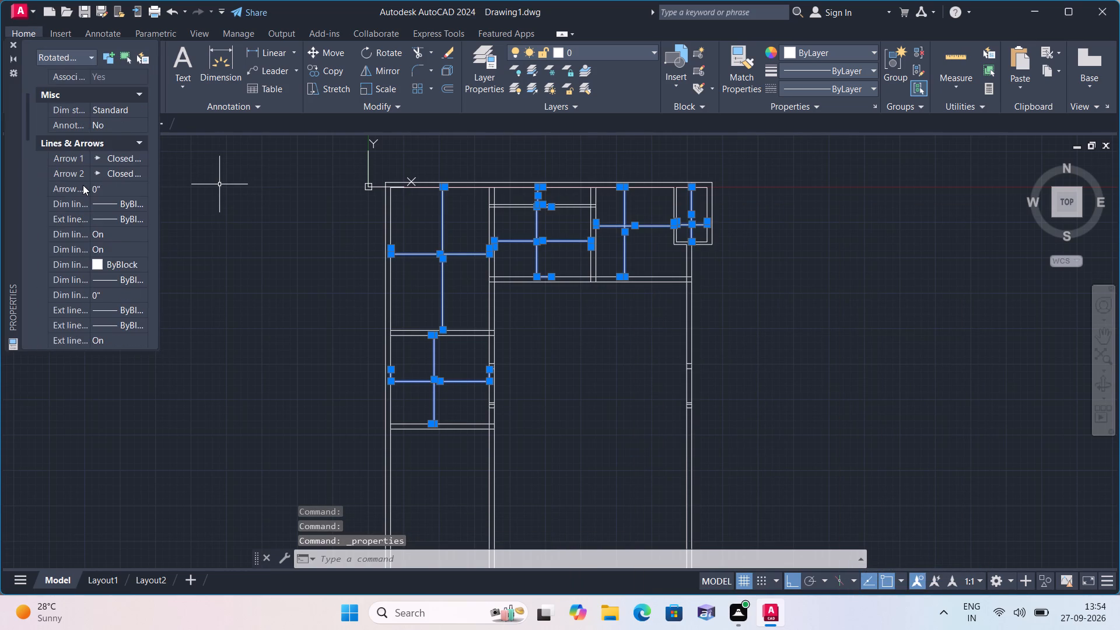
pyautogui.scroll(-3, 83, 185)
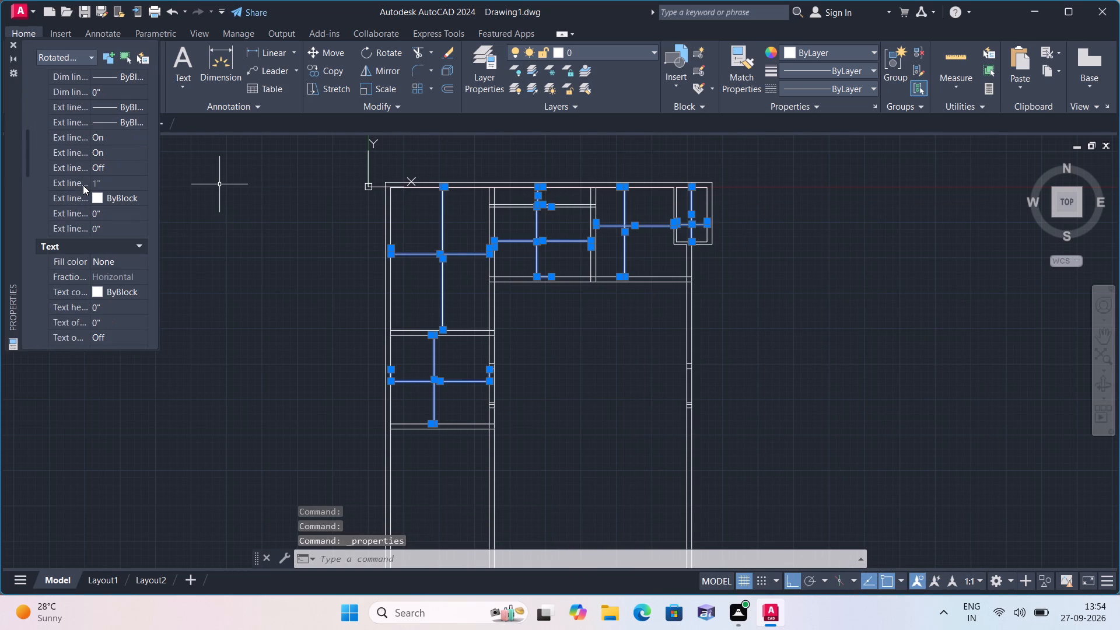
pyautogui.click(135, 307)
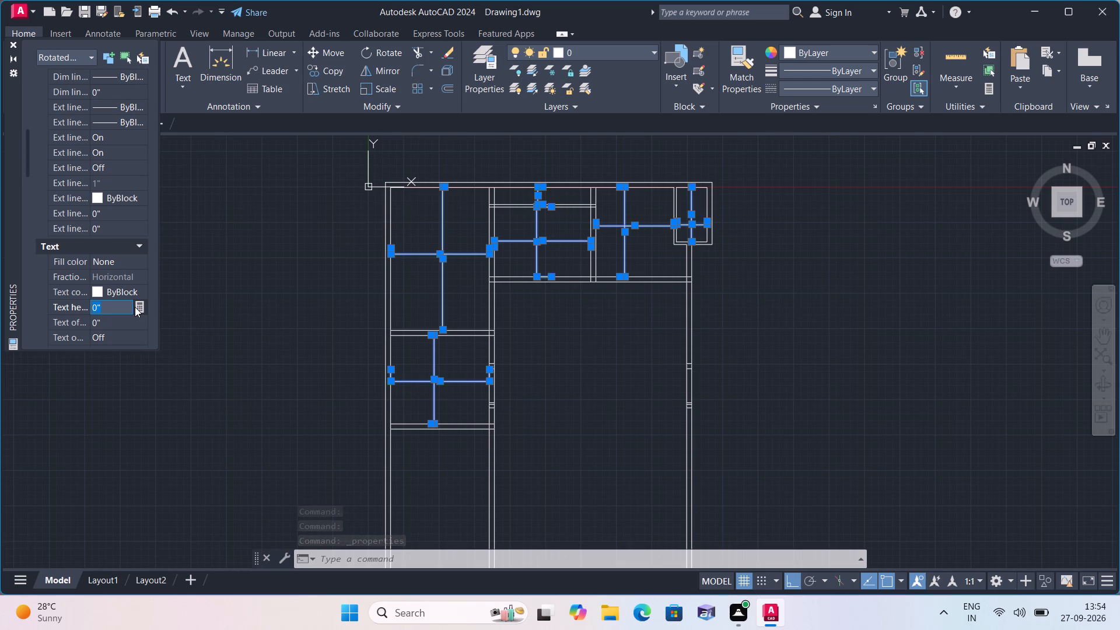
pyautogui.press('BackSpace')
pyautogui.write('6"')
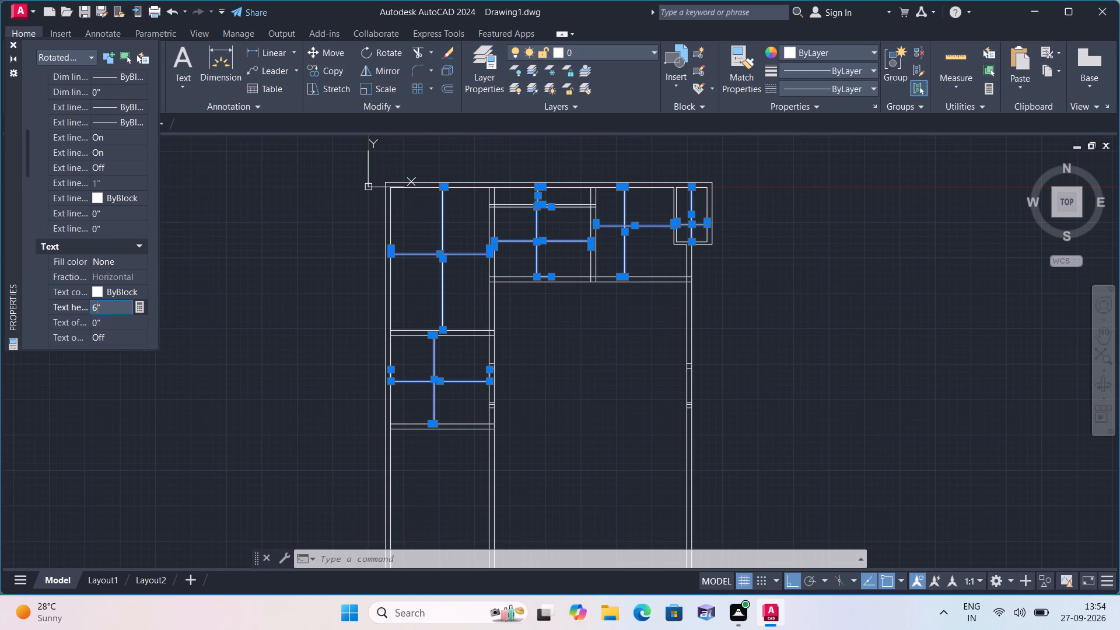
pyautogui.click(210, 466)
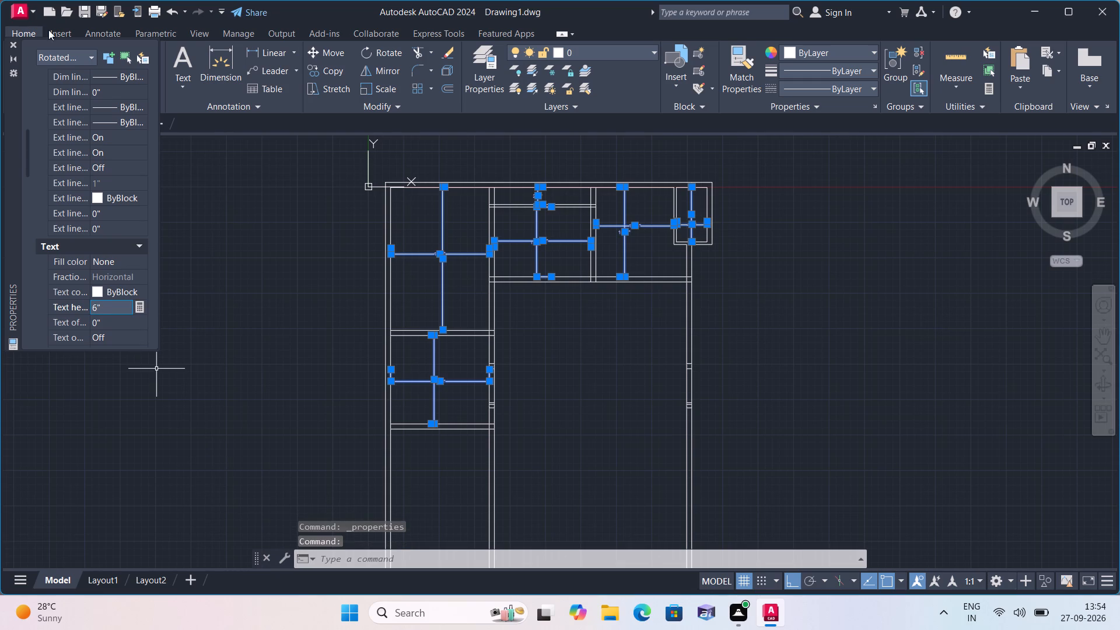
pyautogui.click(10, 44)
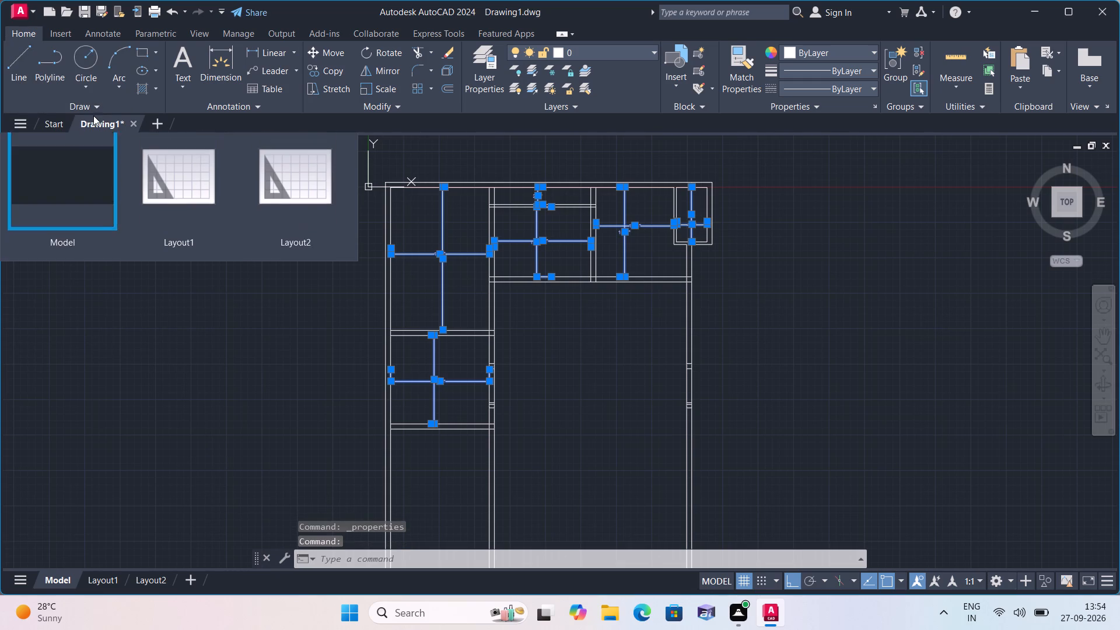
pyautogui.press('Escape')
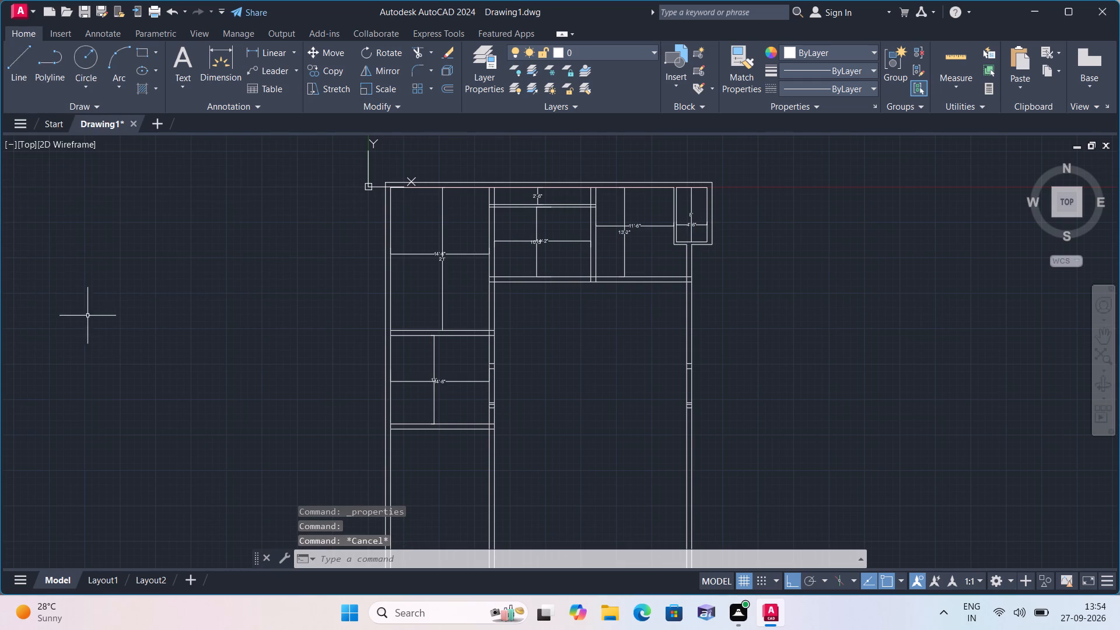
# Erase both dimensions in the narrow bay's top room and the horizontal 14'-2" dimension in the adjacent room.
pyautogui.scroll(-1, 164, 295)
pyautogui.moveTo(164, 295); pyautogui.dragTo(204, 341, button='middle')
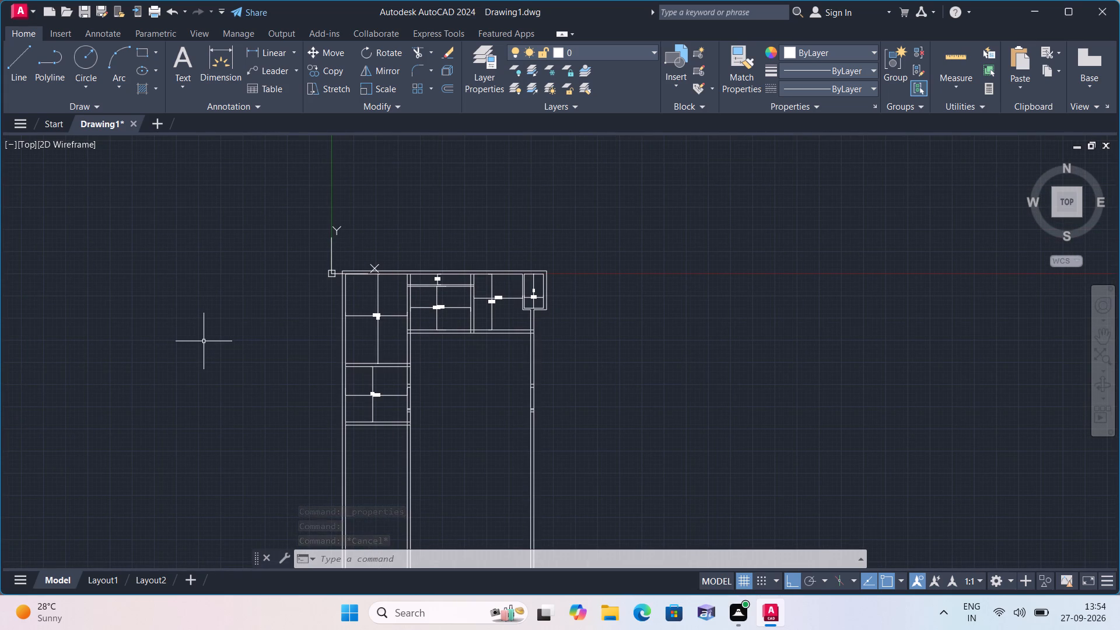
pyautogui.scroll(1, 204, 341)
pyautogui.scroll(-3, 204, 341)
pyautogui.scroll(2, 206, 341)
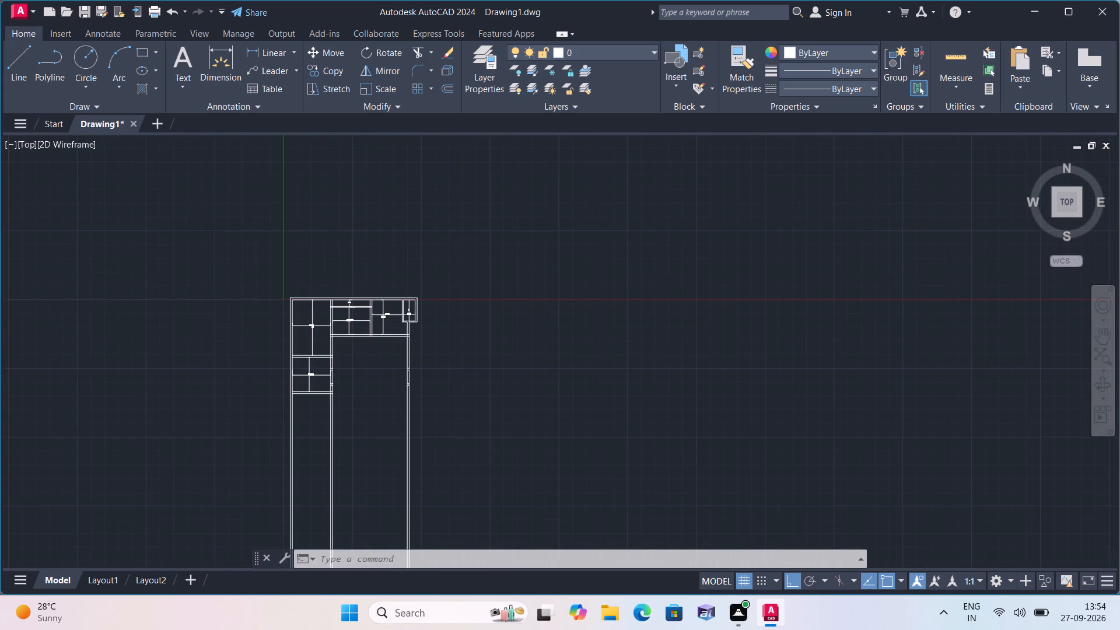
pyautogui.scroll(1, 206, 341)
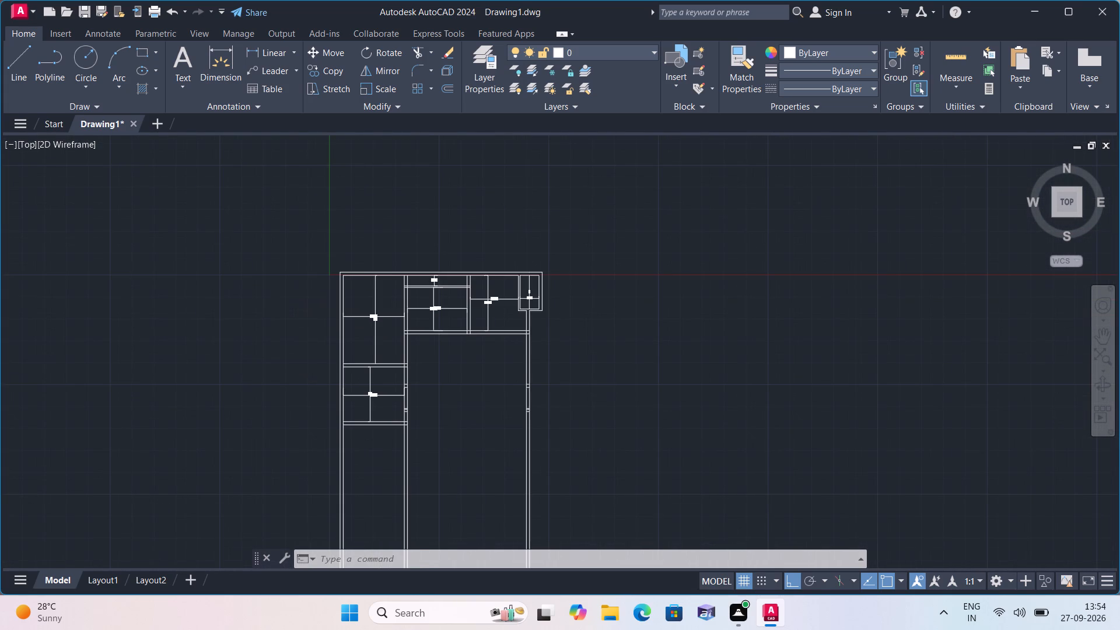
pyautogui.scroll(1, 324, 316)
pyautogui.scroll(3, 544, 297)
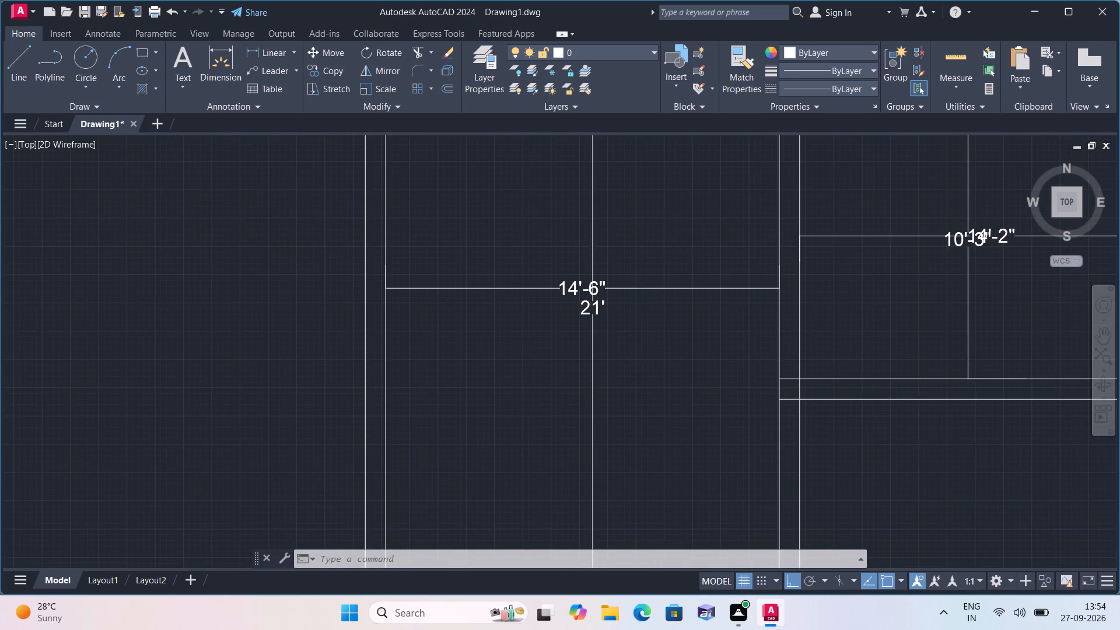
pyautogui.moveTo(542, 296); pyautogui.dragTo(479, 261, button='middle')
pyautogui.scroll(-1, 519, 293)
pyautogui.moveTo(643, 326); pyautogui.dragTo(608, 295)
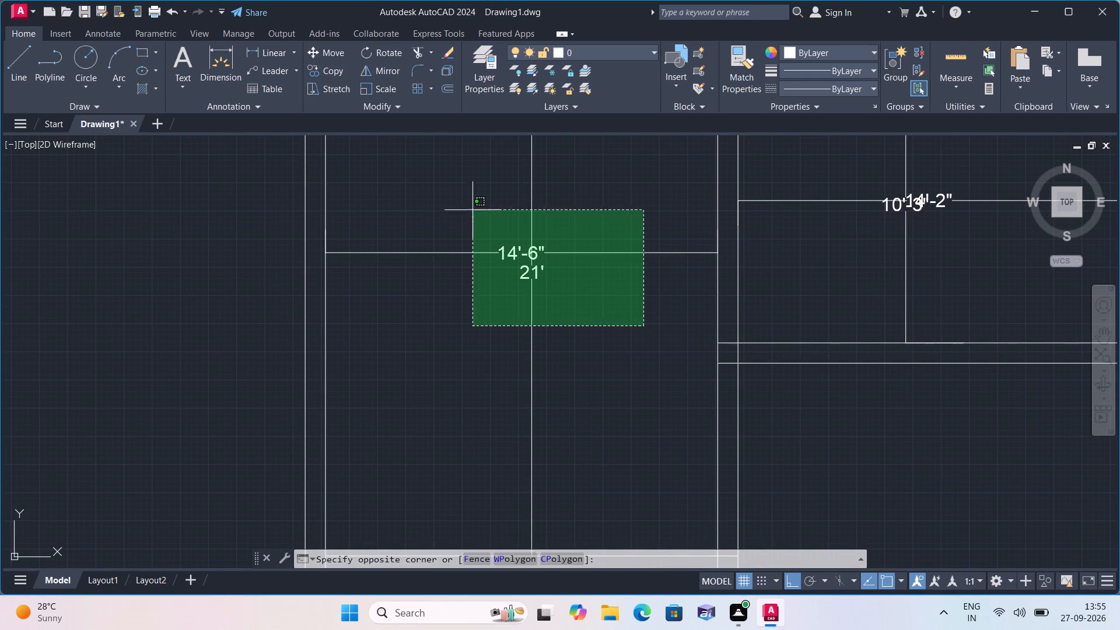
pyautogui.click(463, 198)
pyautogui.scroll(-2, 463, 198)
pyautogui.moveTo(629, 198); pyautogui.dragTo(618, 201, button='middle')
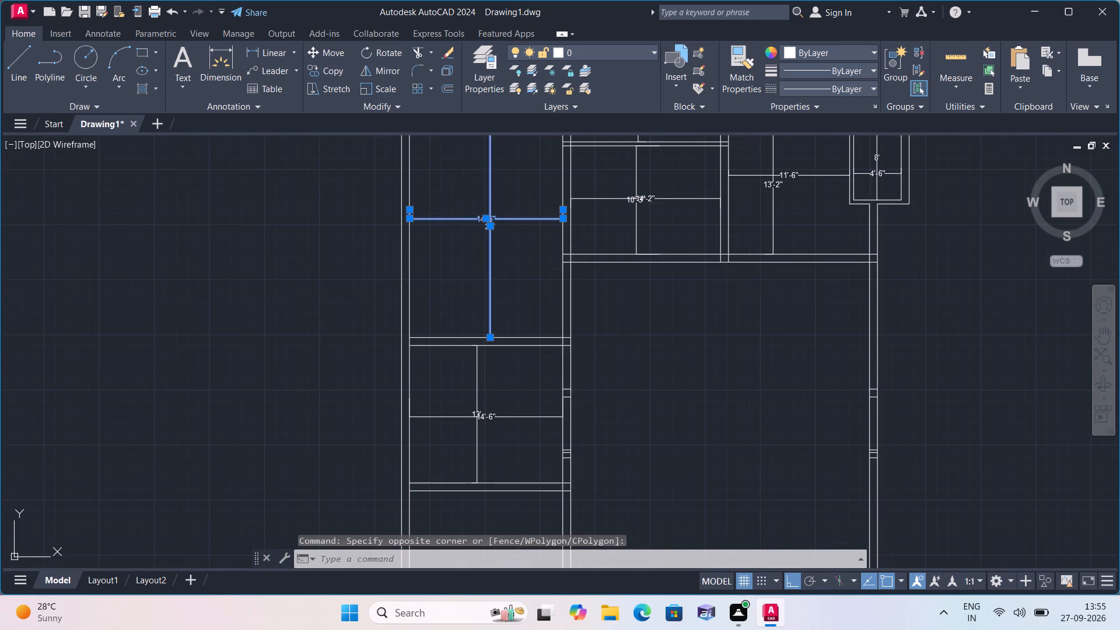
pyautogui.moveTo(618, 201); pyautogui.dragTo(600, 219, button='middle')
pyautogui.scroll(4, 600, 219)
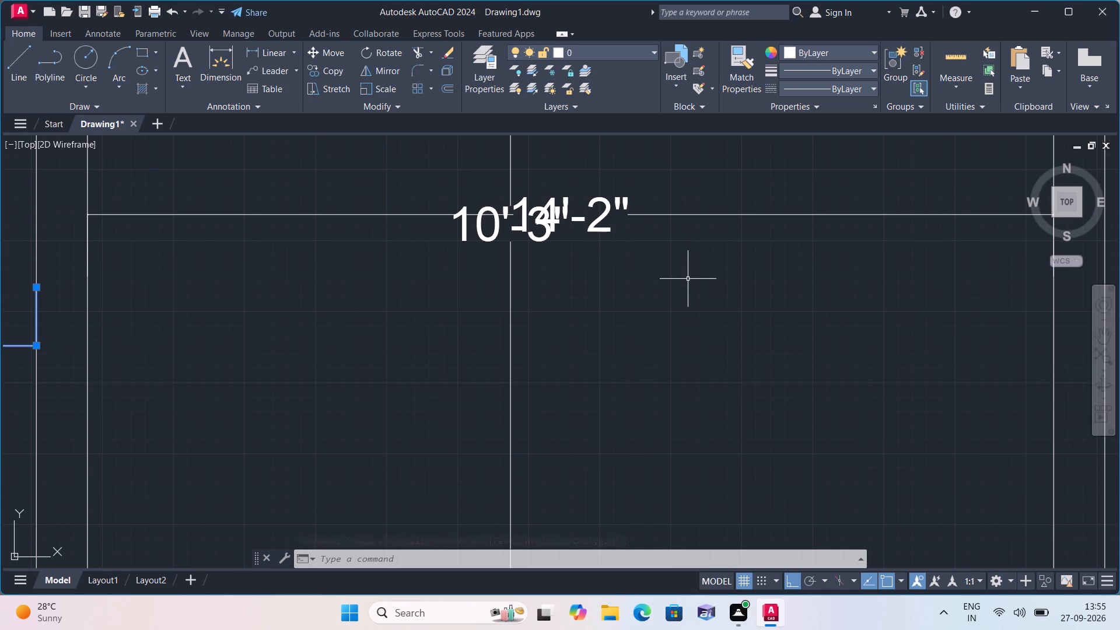
pyautogui.scroll(-3, 688, 279)
pyautogui.moveTo(685, 249); pyautogui.dragTo(681, 285, button='middle')
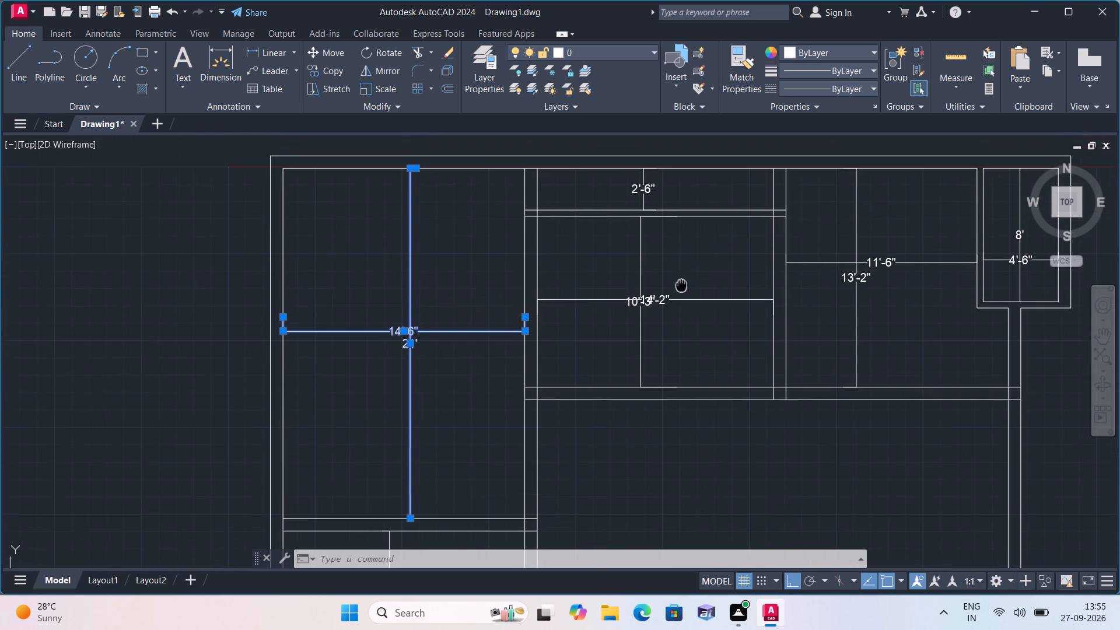
pyautogui.moveTo(681, 285); pyautogui.dragTo(667, 252, button='middle')
pyautogui.scroll(1, 617, 278)
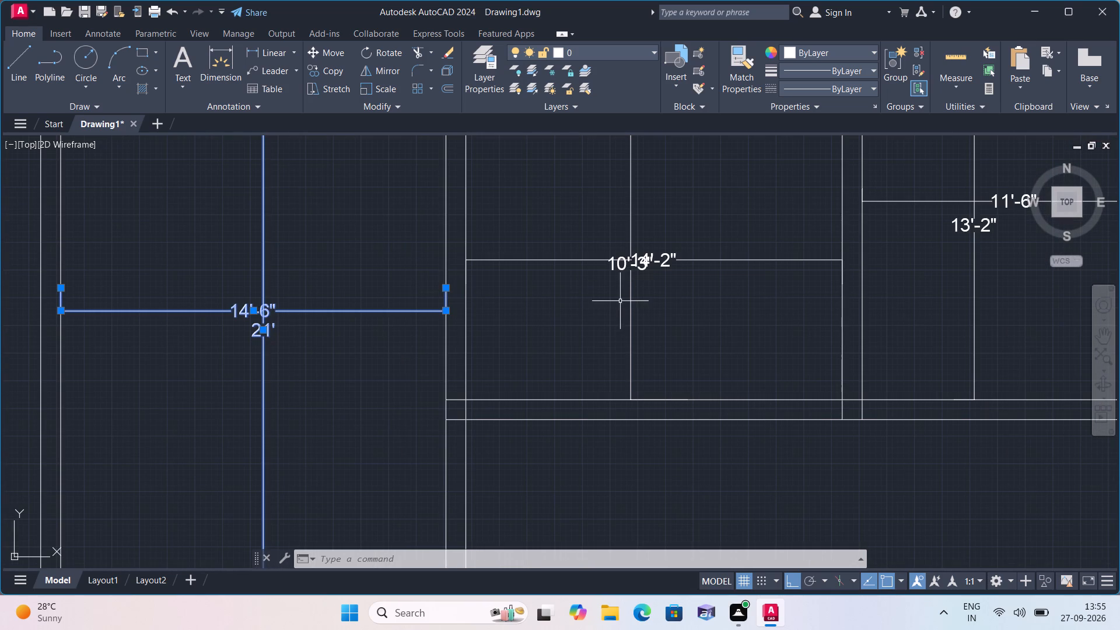
pyautogui.click(736, 261)
pyautogui.press('Delete')
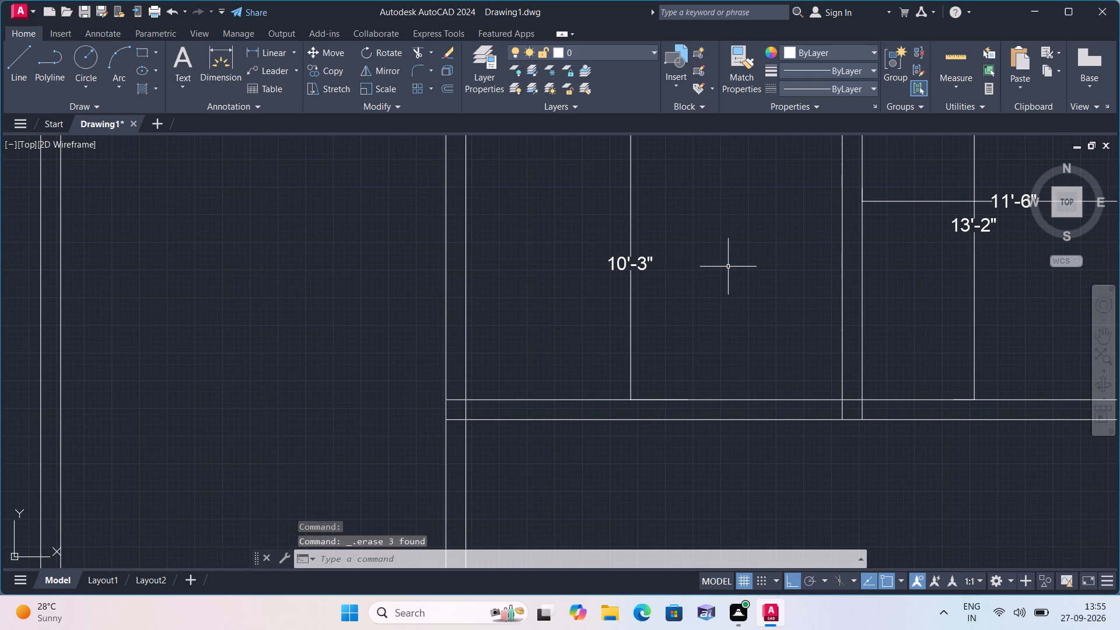
# Erase the vertical dimension in the shallow strip along the top wall, above the 10'-3" room.
pyautogui.scroll(-2, 727, 290)
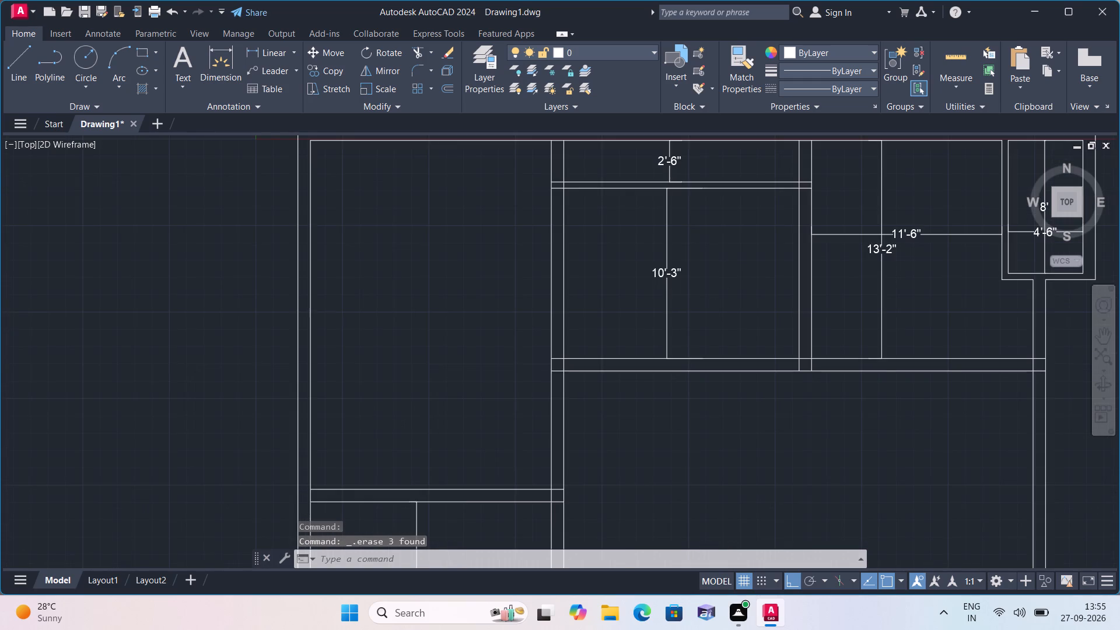
pyautogui.moveTo(701, 315); pyautogui.dragTo(684, 362, button='middle')
pyautogui.scroll(1, 686, 250)
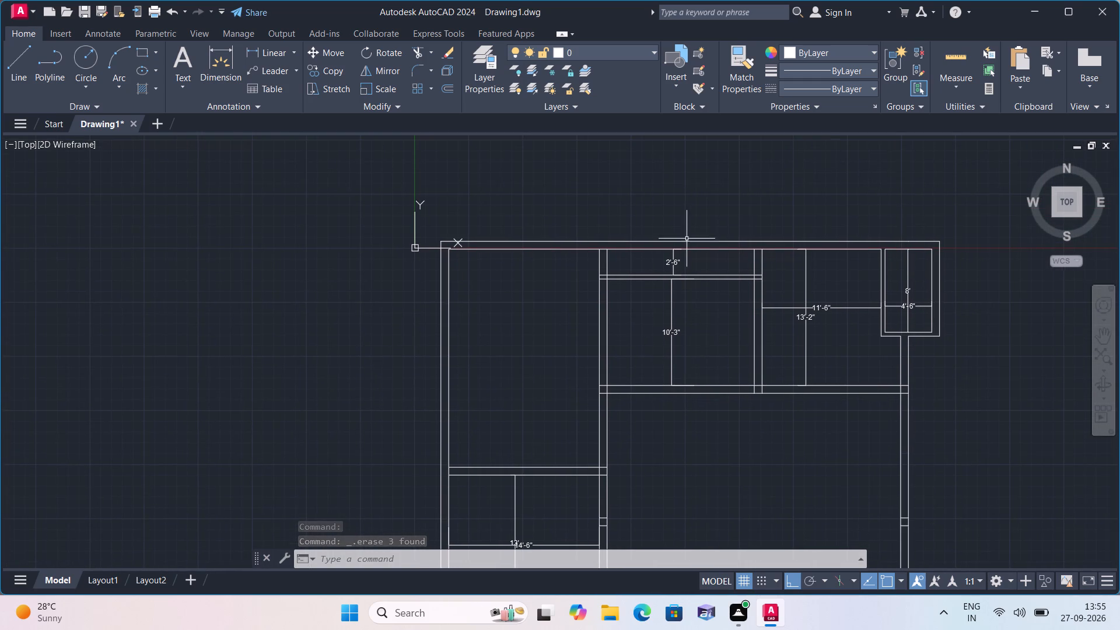
pyautogui.scroll(2, 686, 253)
pyautogui.click(686, 295)
pyautogui.click(520, 257)
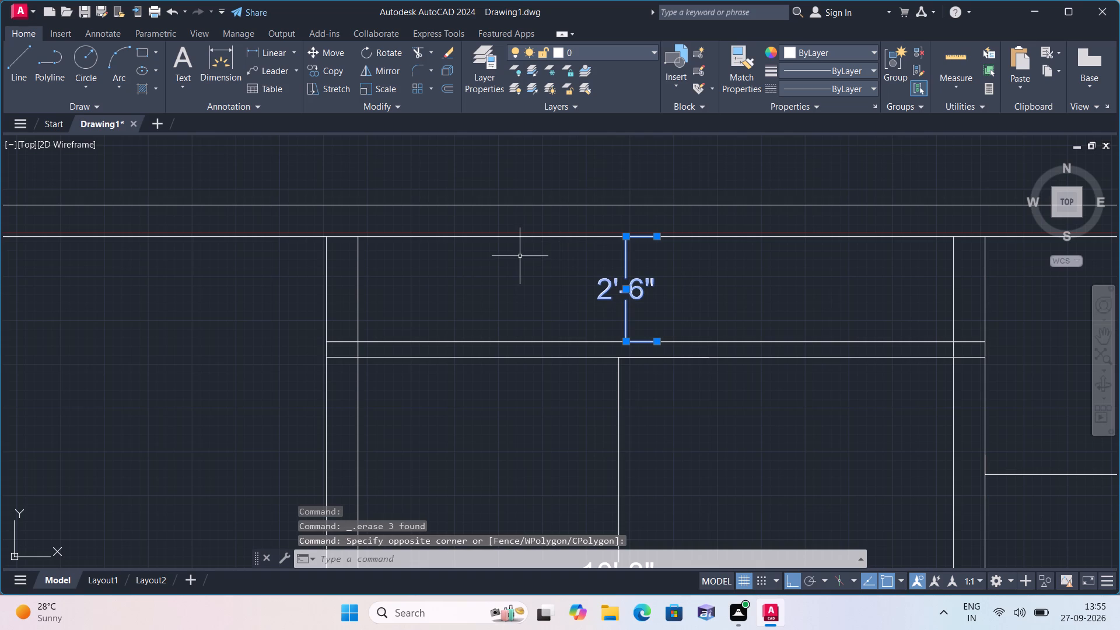
pyautogui.press('Delete')
# Erase the horizontal dimension in the room beside the small corner room, leaving its vertical dimension.
pyautogui.scroll(-3, 520, 256)
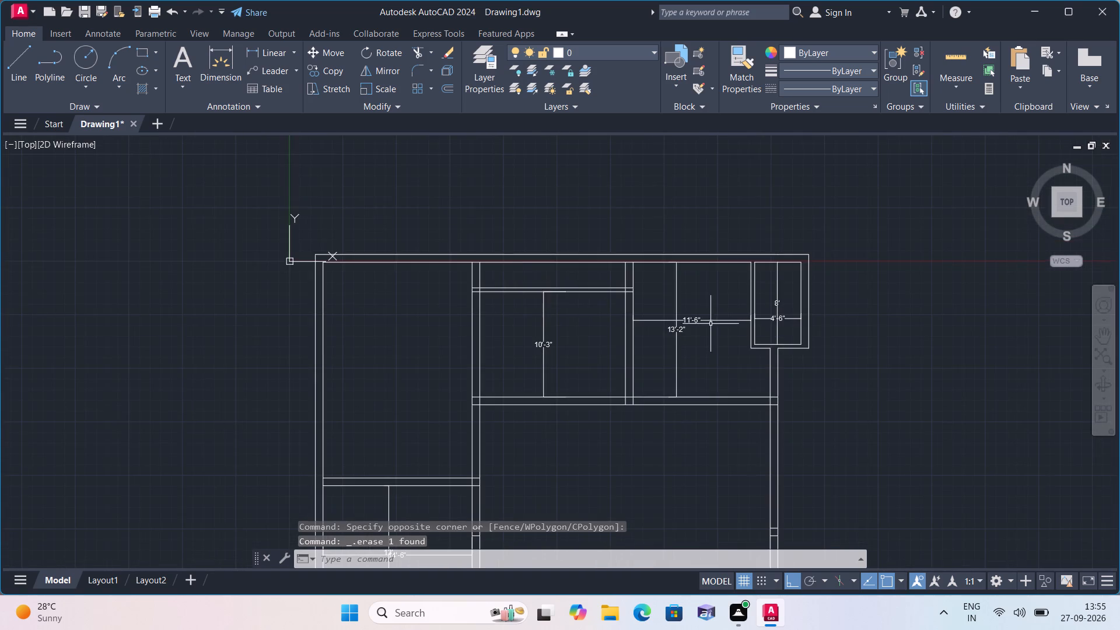
pyautogui.scroll(3, 711, 325)
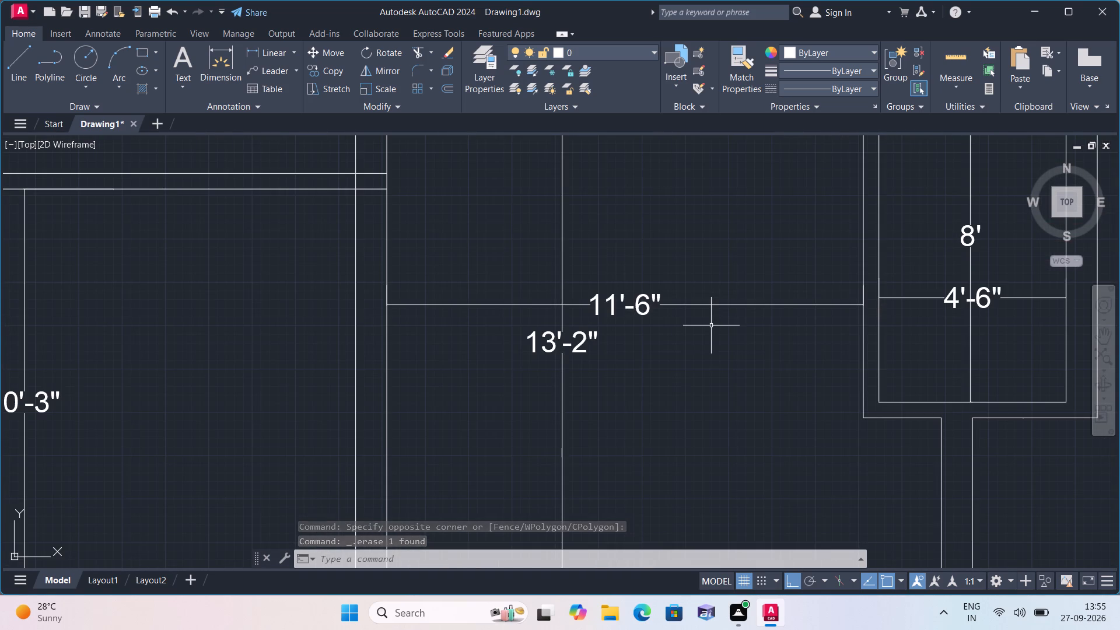
pyautogui.scroll(-1, 711, 330)
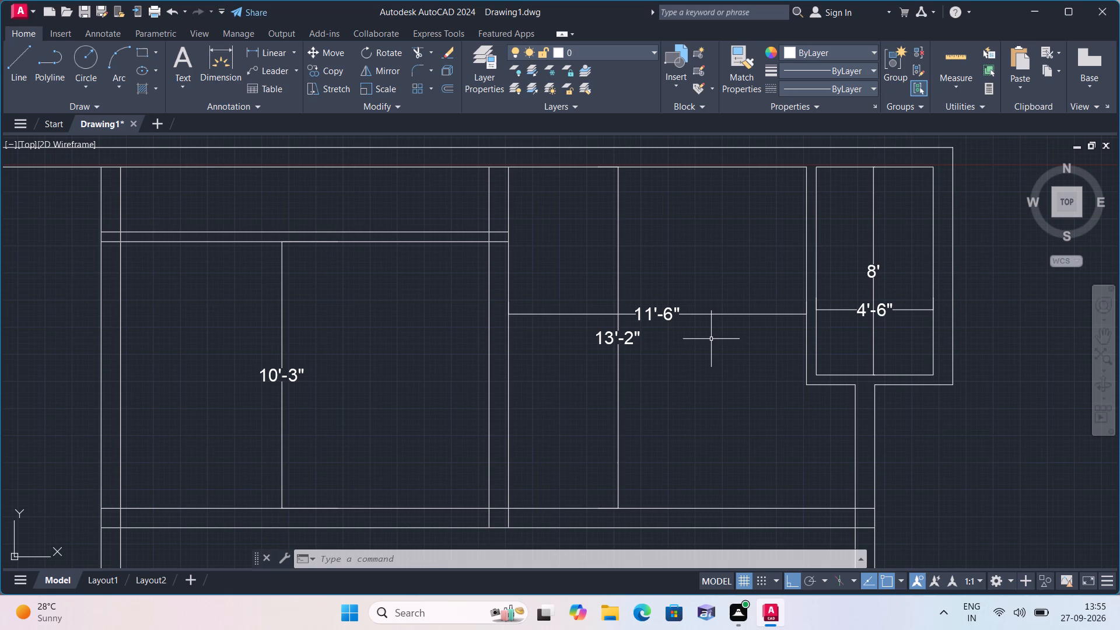
pyautogui.click(711, 339)
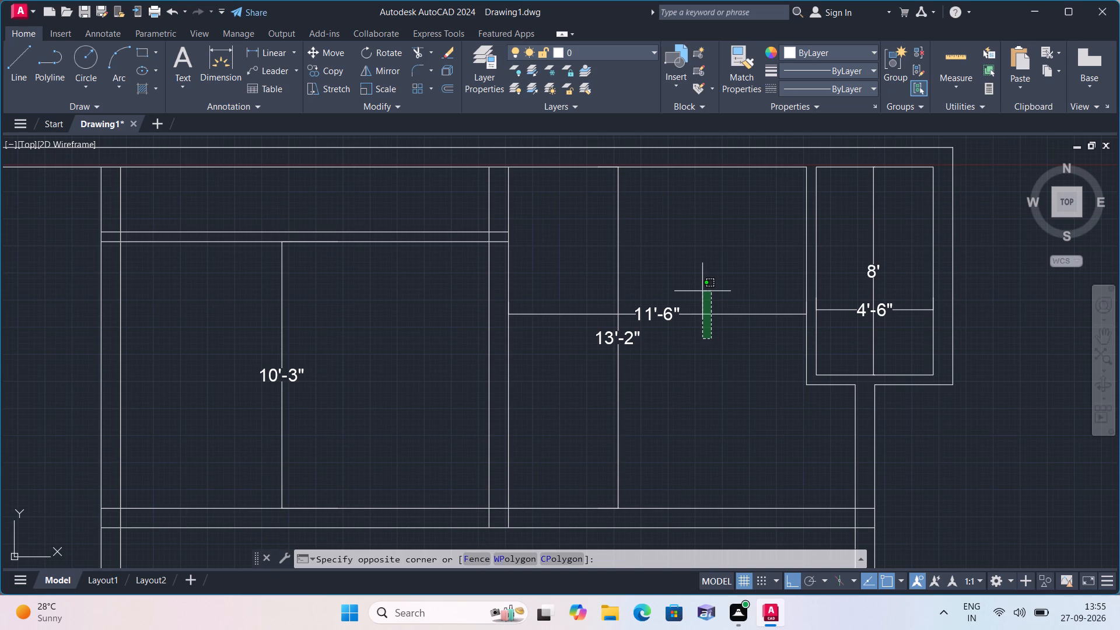
pyautogui.click(701, 281)
pyautogui.press('Delete')
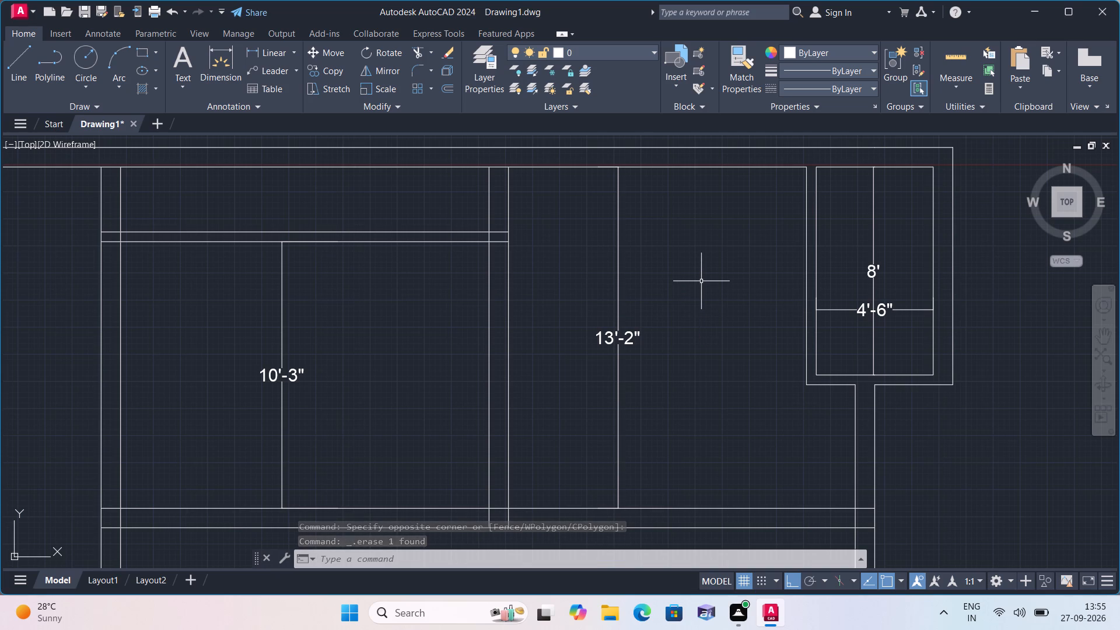
# Erase both the vertical and horizontal dimensions inside the small corner room.
pyautogui.click(915, 330)
pyautogui.click(821, 265)
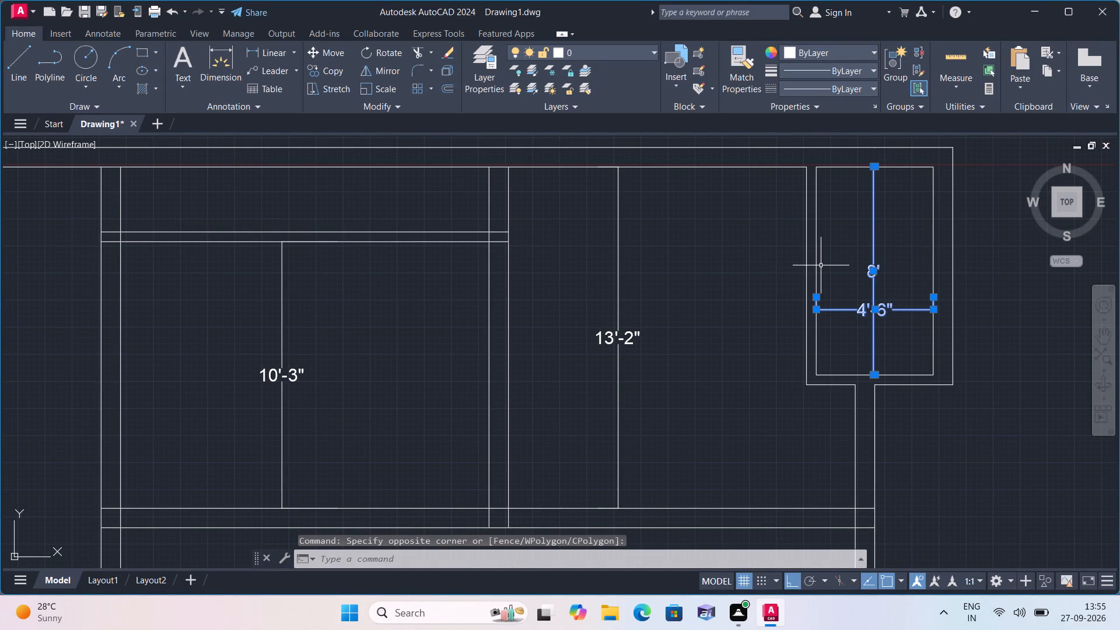
pyautogui.press('Delete')
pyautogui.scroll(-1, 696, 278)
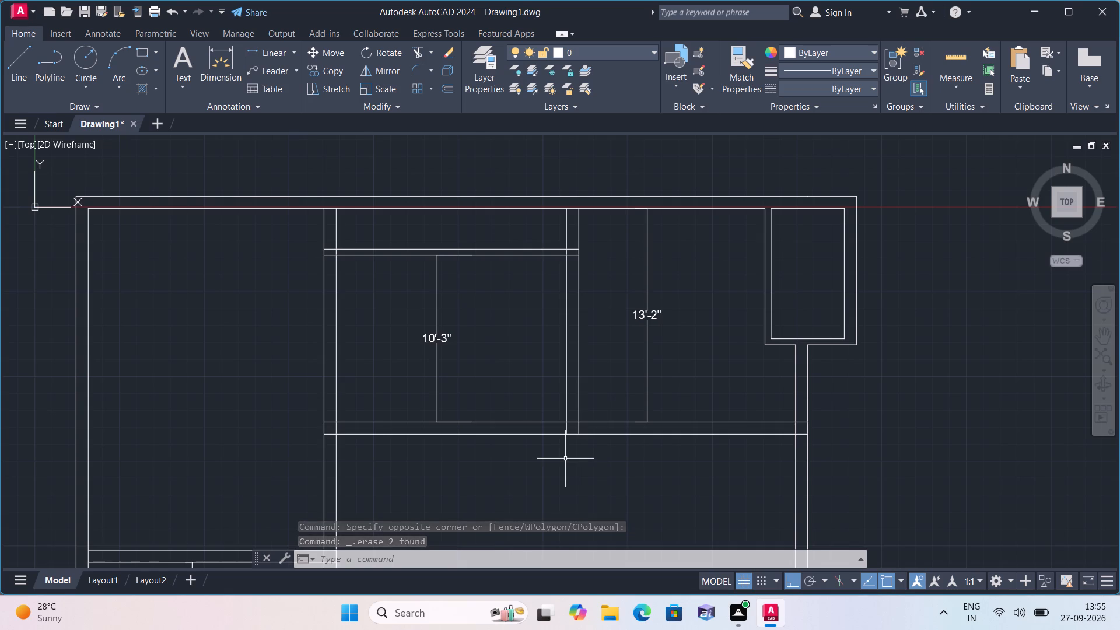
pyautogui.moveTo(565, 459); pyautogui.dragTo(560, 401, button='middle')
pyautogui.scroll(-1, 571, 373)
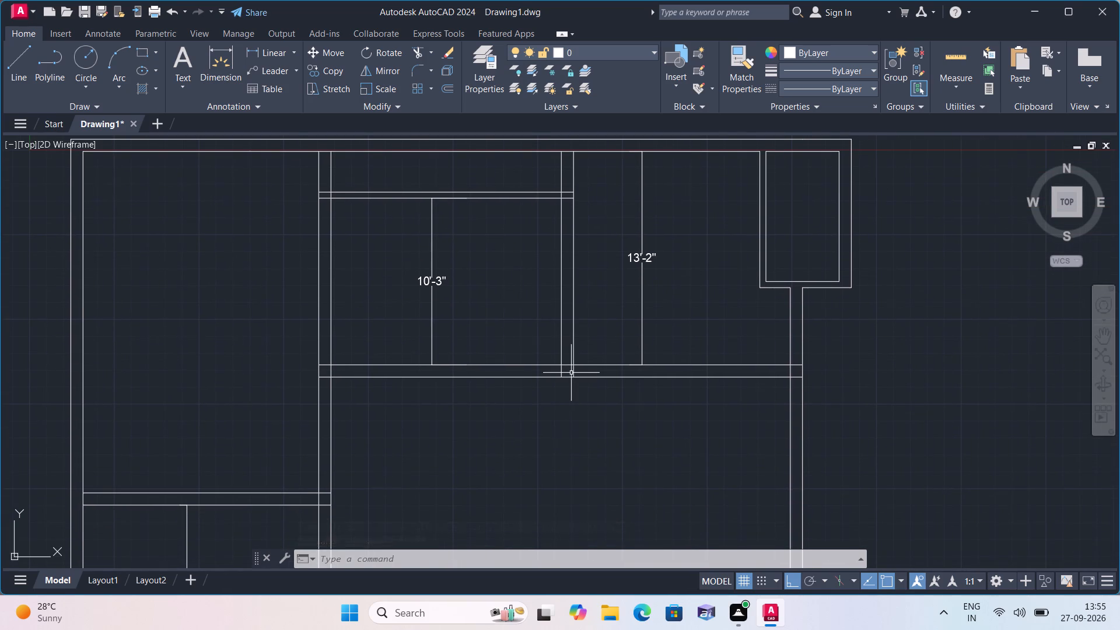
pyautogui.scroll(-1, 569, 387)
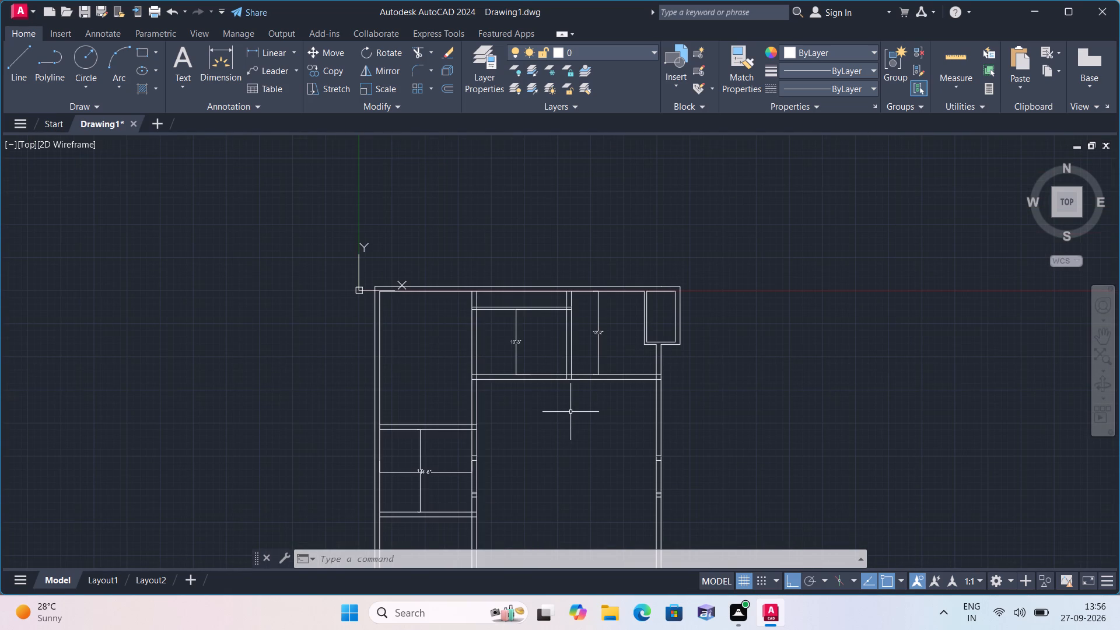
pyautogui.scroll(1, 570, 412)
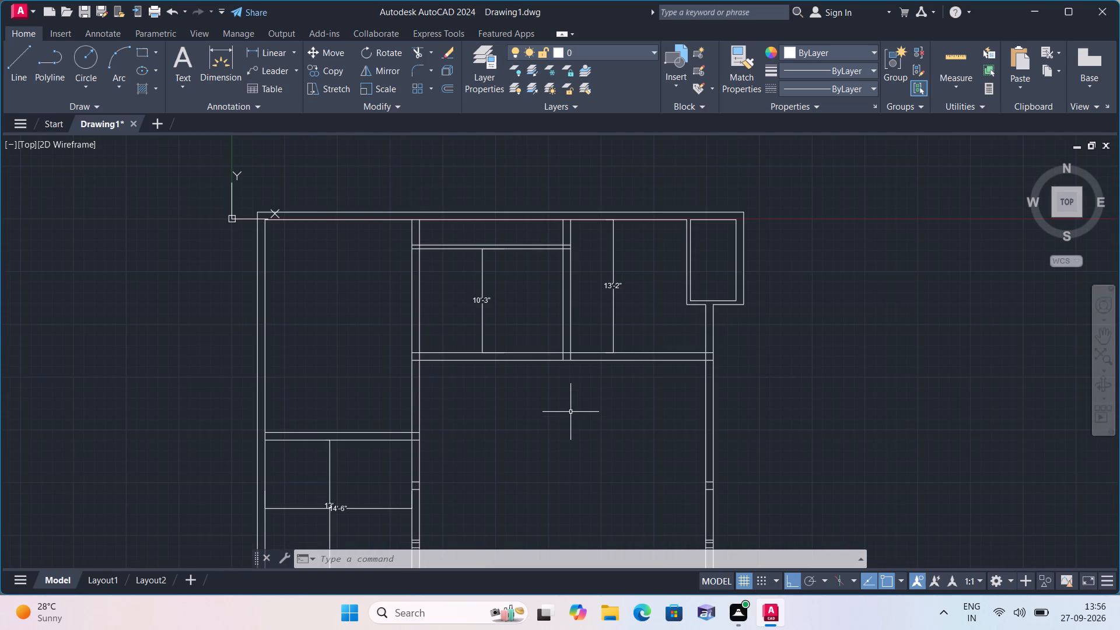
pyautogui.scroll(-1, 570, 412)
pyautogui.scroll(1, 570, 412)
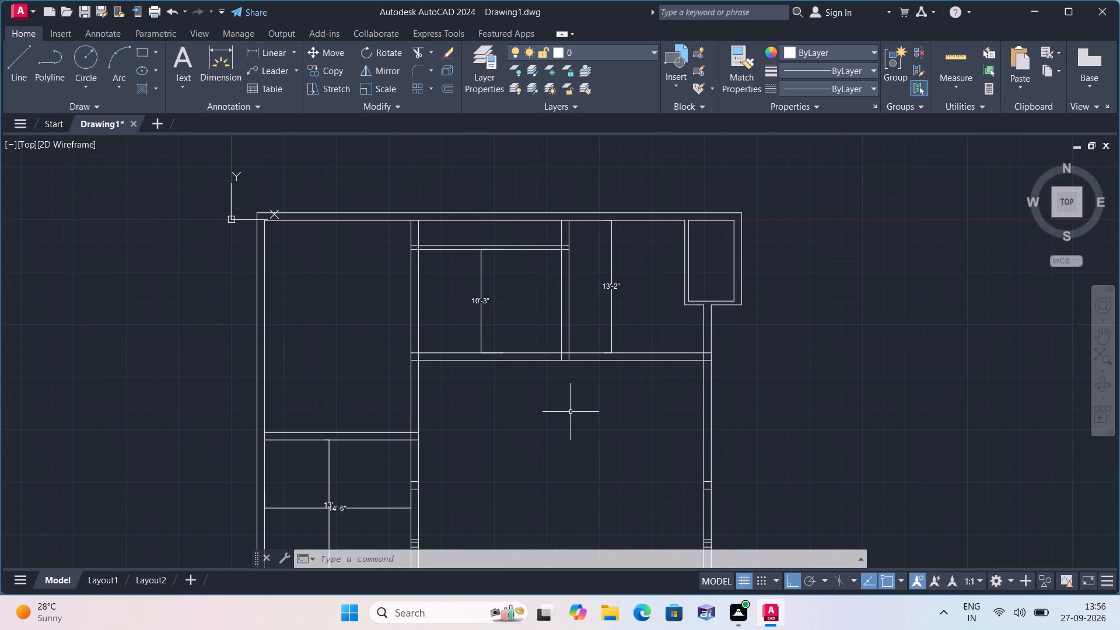
# Erase the overlapping 13' vertical and 14'-6" horizontal dimensions in the room beside the left outer wall.
pyautogui.scroll(-1, 570, 412)
pyautogui.scroll(1, 570, 412)
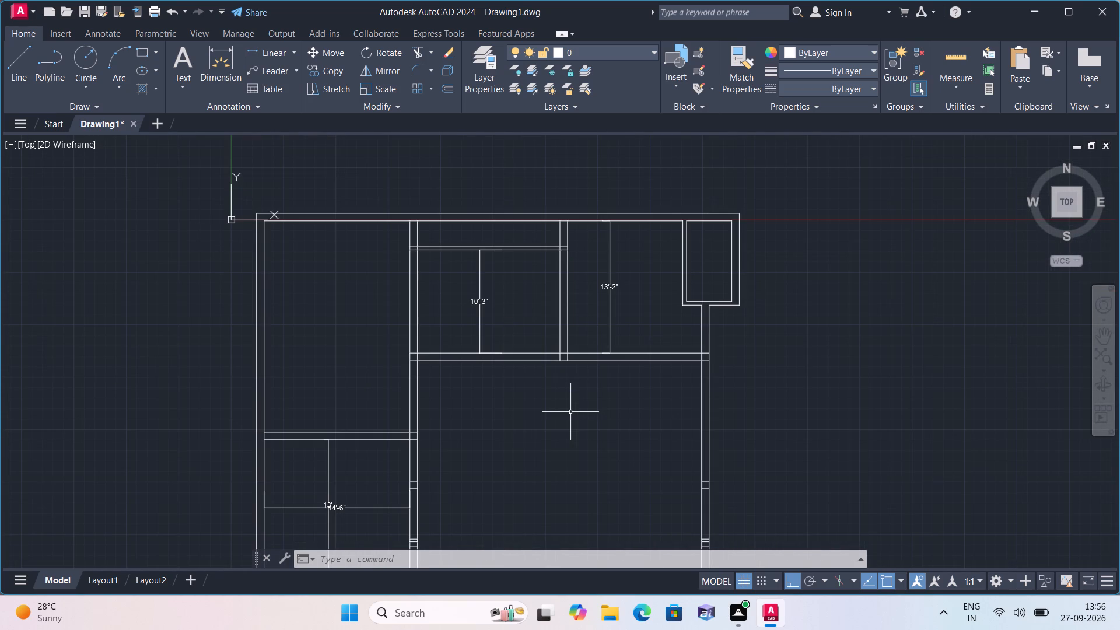
pyautogui.scroll(-1, 526, 435)
pyautogui.moveTo(524, 432); pyautogui.dragTo(521, 425, button='middle')
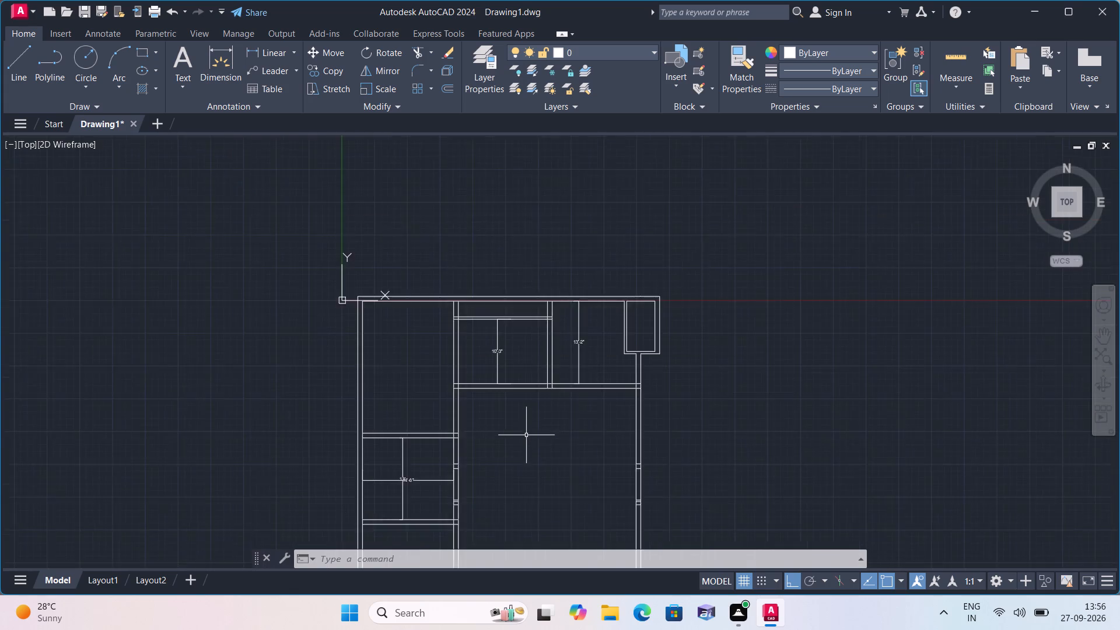
pyautogui.moveTo(521, 425); pyautogui.dragTo(527, 317, button='middle')
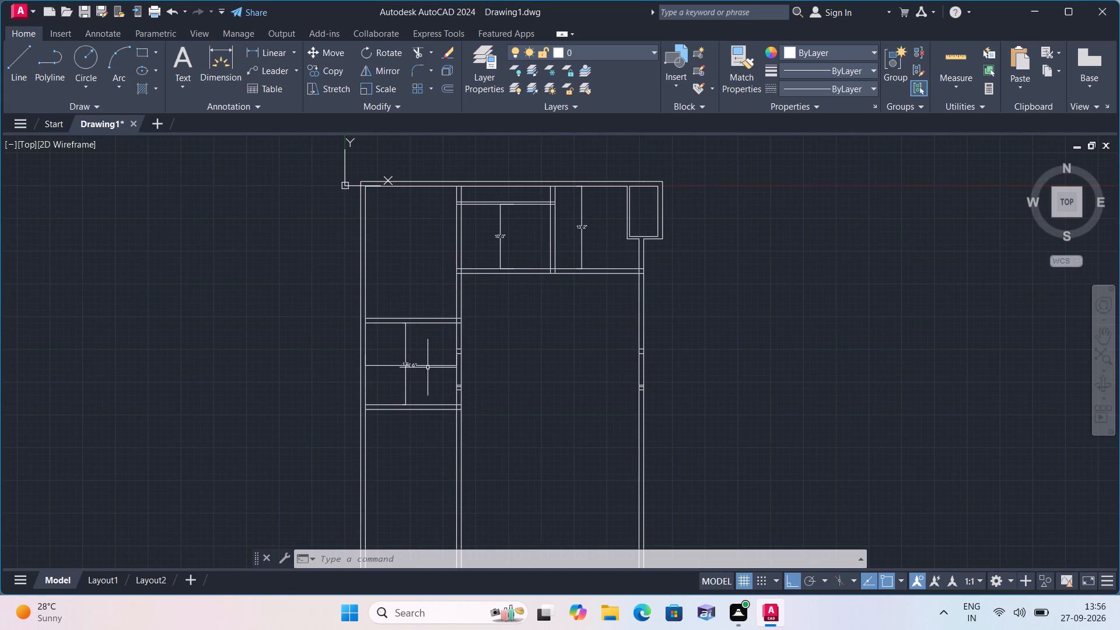
pyautogui.scroll(2, 428, 367)
pyautogui.moveTo(435, 380); pyautogui.dragTo(489, 354, button='middle')
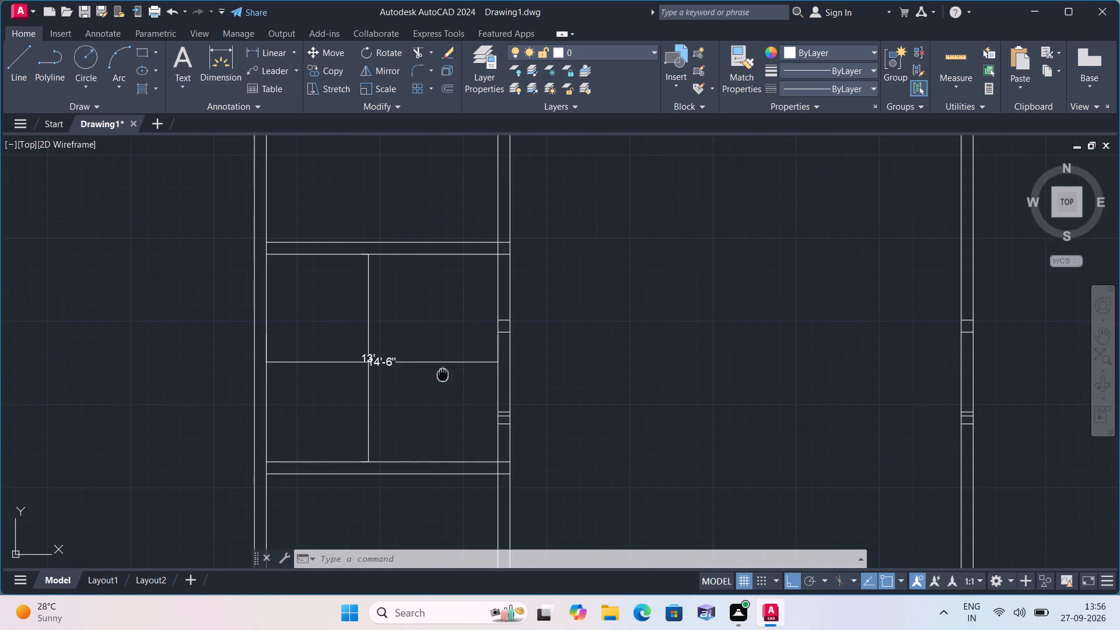
pyautogui.moveTo(489, 354); pyautogui.dragTo(521, 345, button='middle')
pyautogui.scroll(2, 464, 359)
pyautogui.click(458, 361)
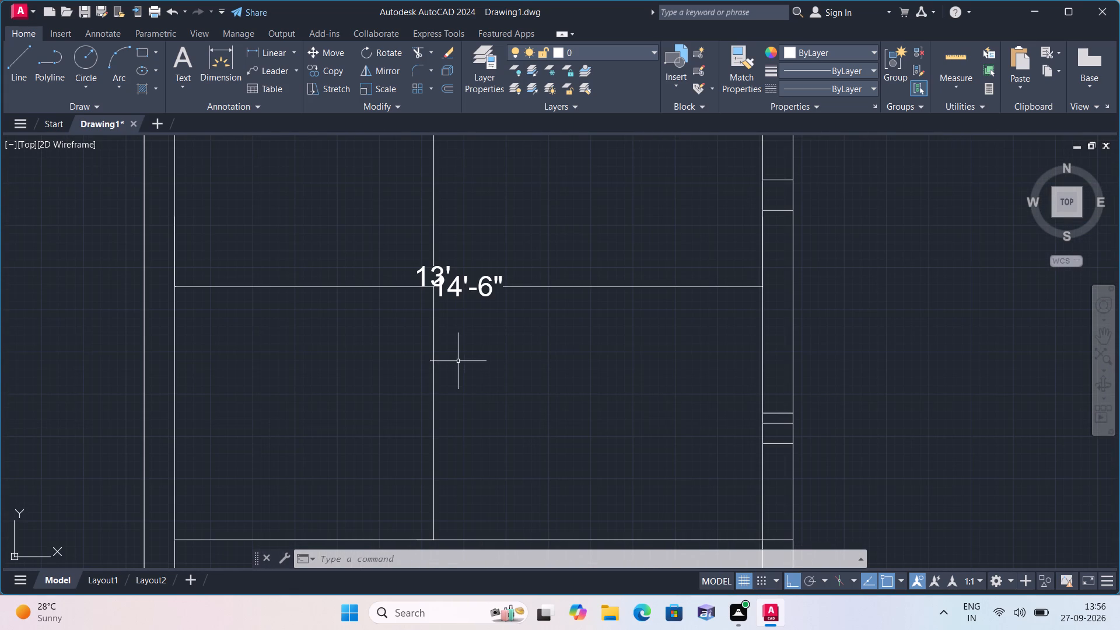
pyautogui.click(355, 248)
pyautogui.moveTo(355, 248); pyautogui.dragTo(294, 414, button='middle')
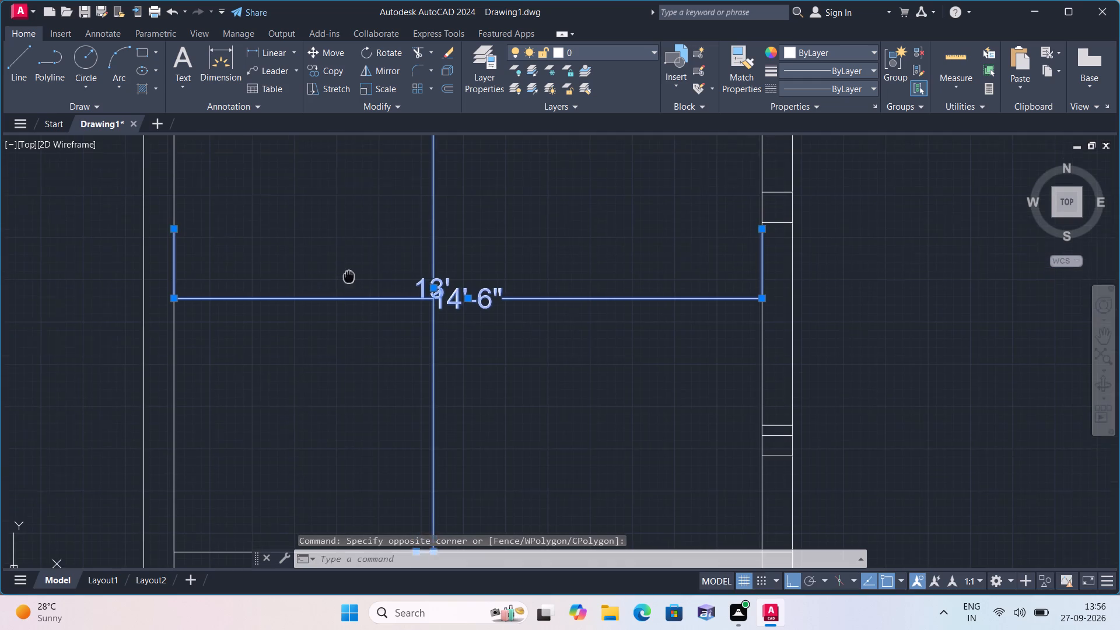
pyautogui.moveTo(294, 414); pyautogui.dragTo(289, 423, button='middle')
pyautogui.scroll(-2, 287, 428)
pyautogui.press('Delete')
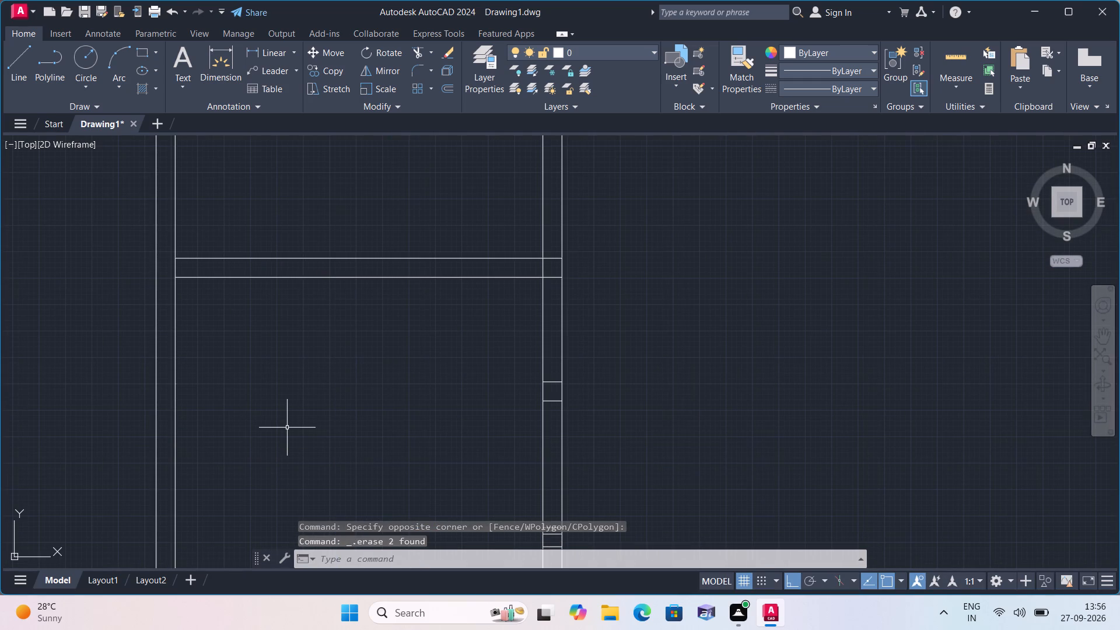
# Erase the two horizontal wall lines that close off the bottom of the 10'-3" and 13'-2" rooms.
pyautogui.scroll(-2, 287, 431)
pyautogui.moveTo(439, 385); pyautogui.dragTo(447, 493, button='middle')
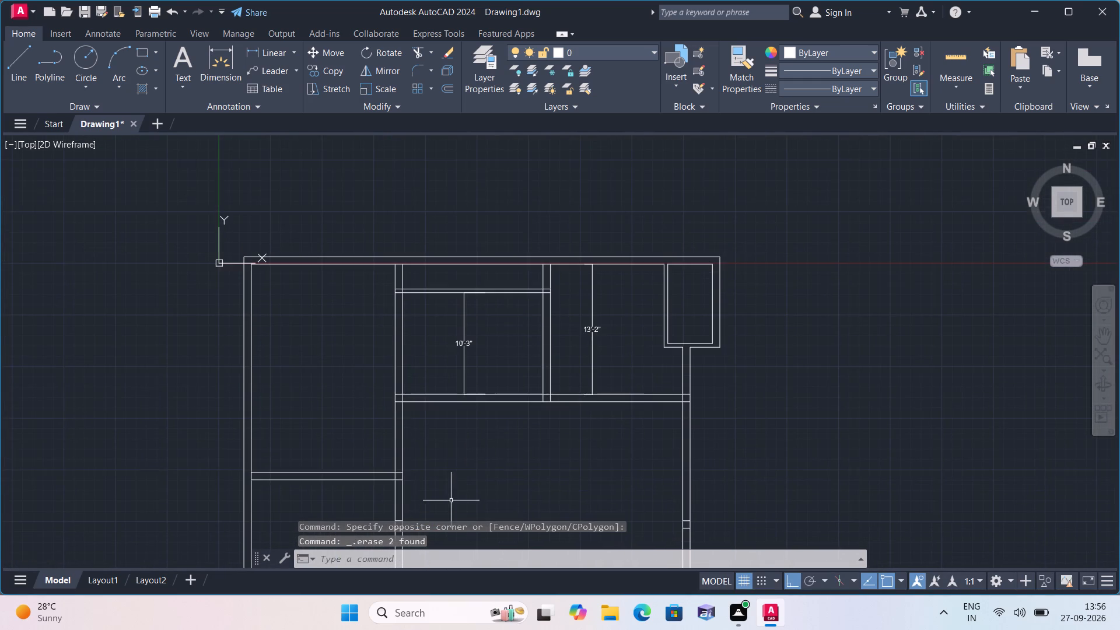
pyautogui.scroll(2, 470, 453)
pyautogui.moveTo(490, 433); pyautogui.dragTo(489, 426)
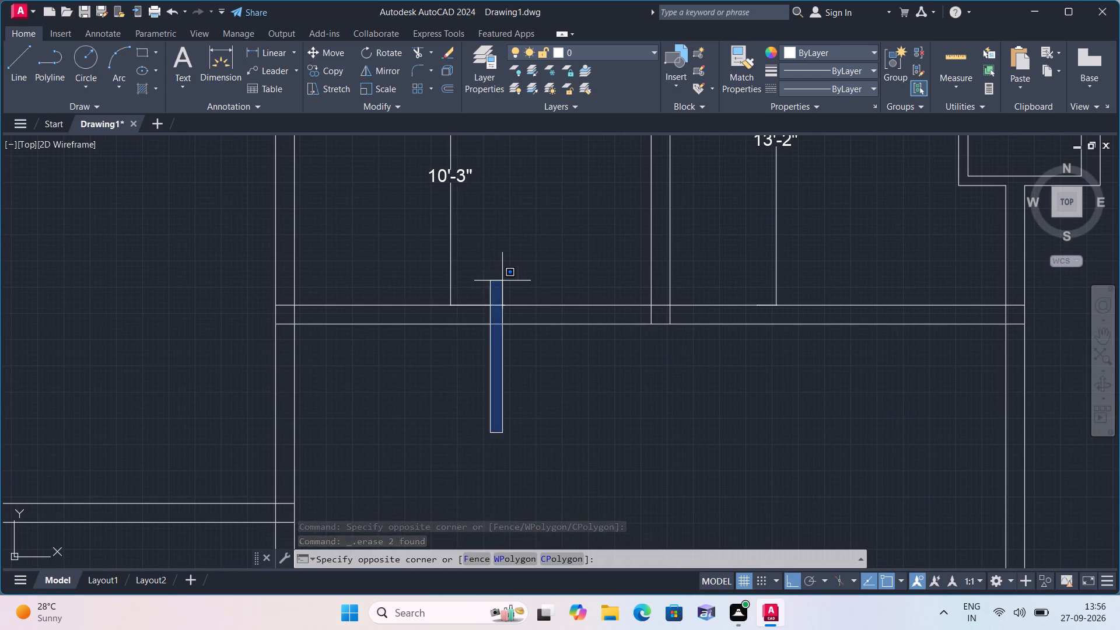
pyautogui.click(502, 281)
pyautogui.moveTo(573, 379); pyautogui.dragTo(571, 372)
pyautogui.click(531, 286)
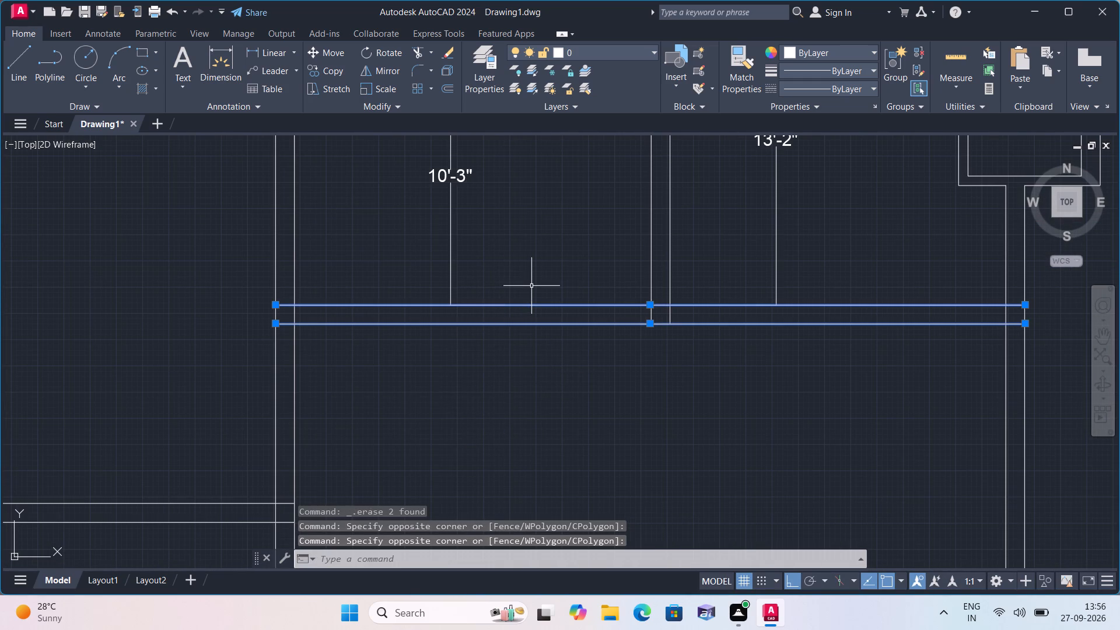
pyautogui.press('Delete')
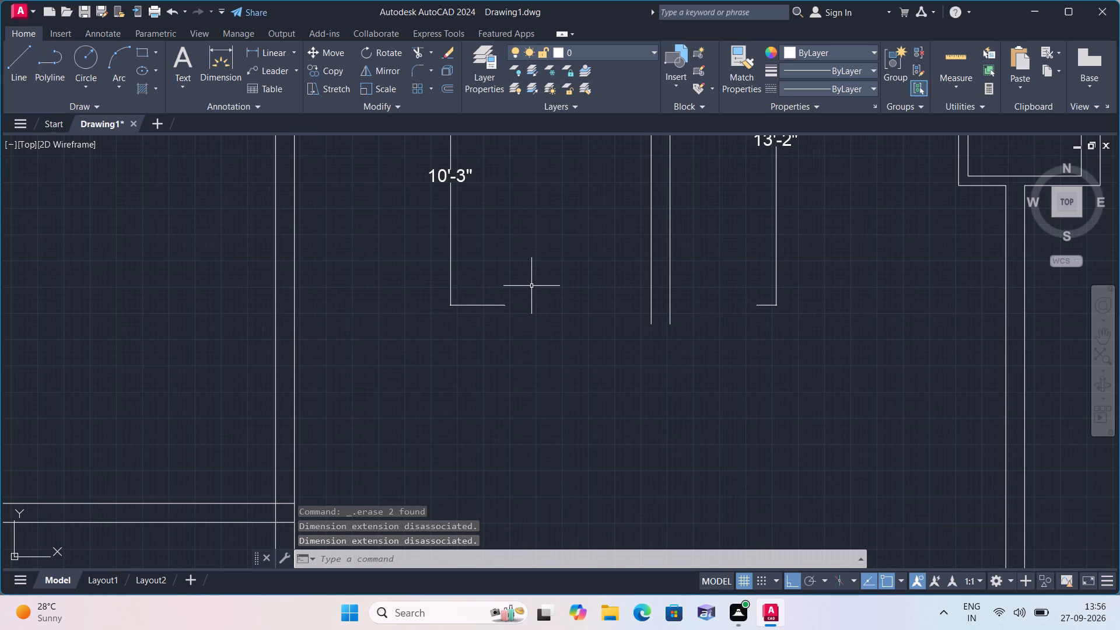
# Offset the top outer wall's inner line 13'4" downward, across the 10'-3" and 13'-2" rooms.
pyautogui.scroll(-1, 563, 355)
pyautogui.write('off')
pyautogui.press('space')
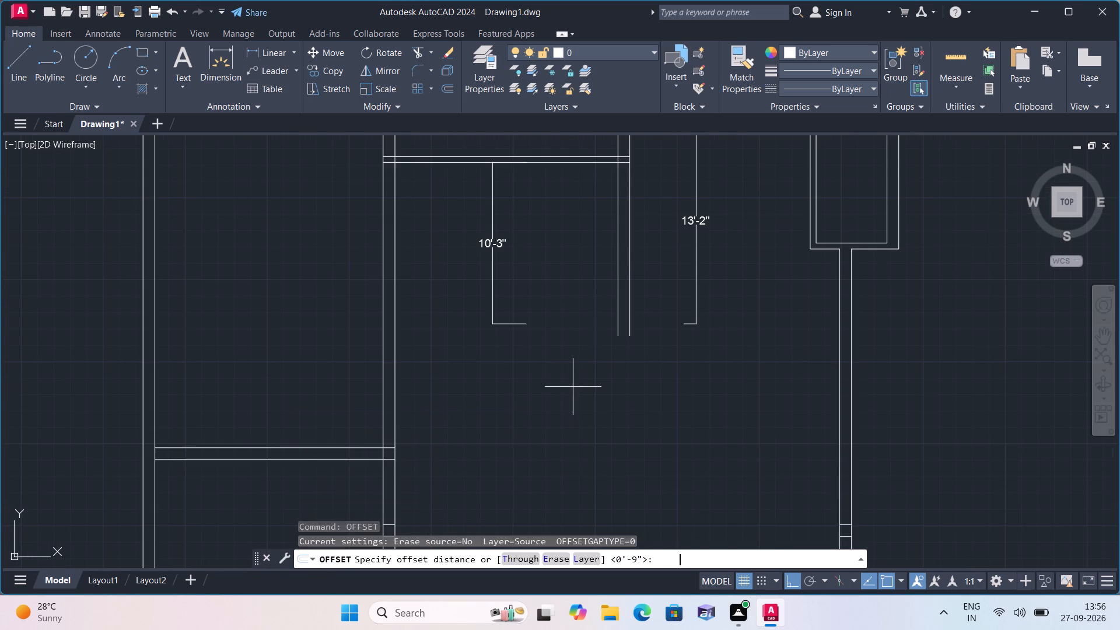
pyautogui.write('13\'4"')
pyautogui.press('space')
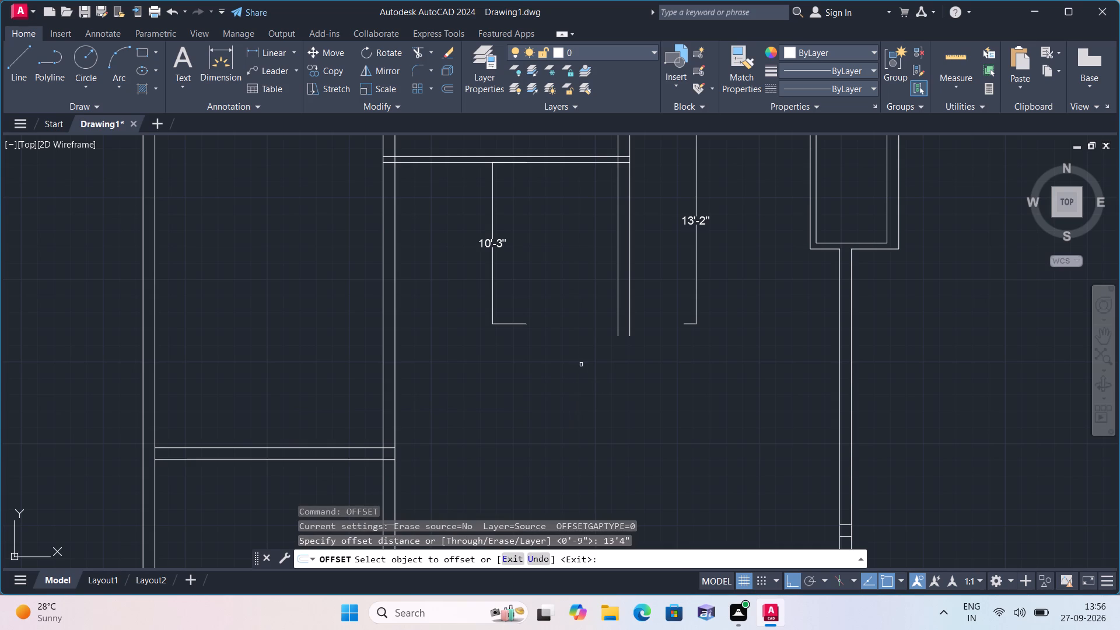
pyautogui.scroll(-1, 537, 415)
pyautogui.moveTo(537, 415); pyautogui.dragTo(483, 560, button='middle')
pyautogui.scroll(1, 483, 547)
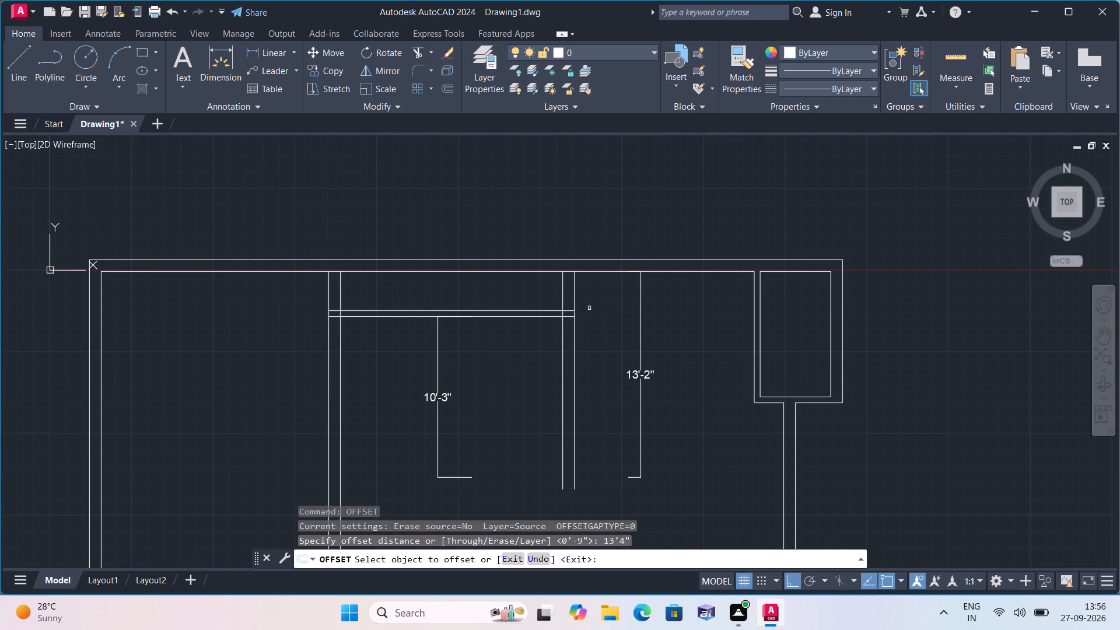
pyautogui.click(596, 271)
pyautogui.click(671, 512)
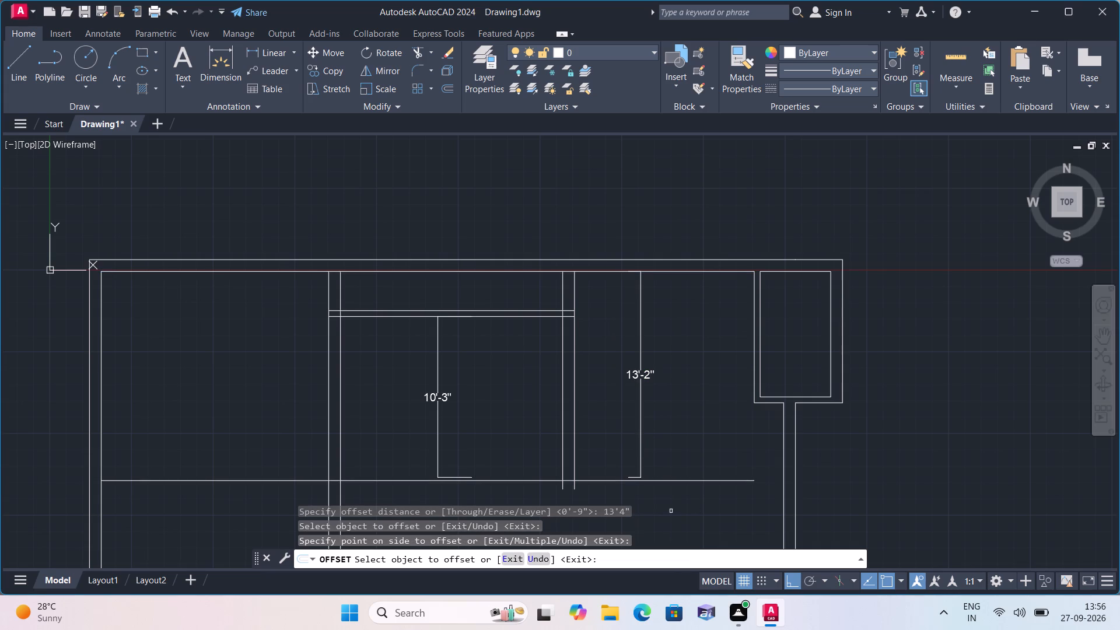
pyautogui.moveTo(671, 510); pyautogui.dragTo(649, 450, button='middle')
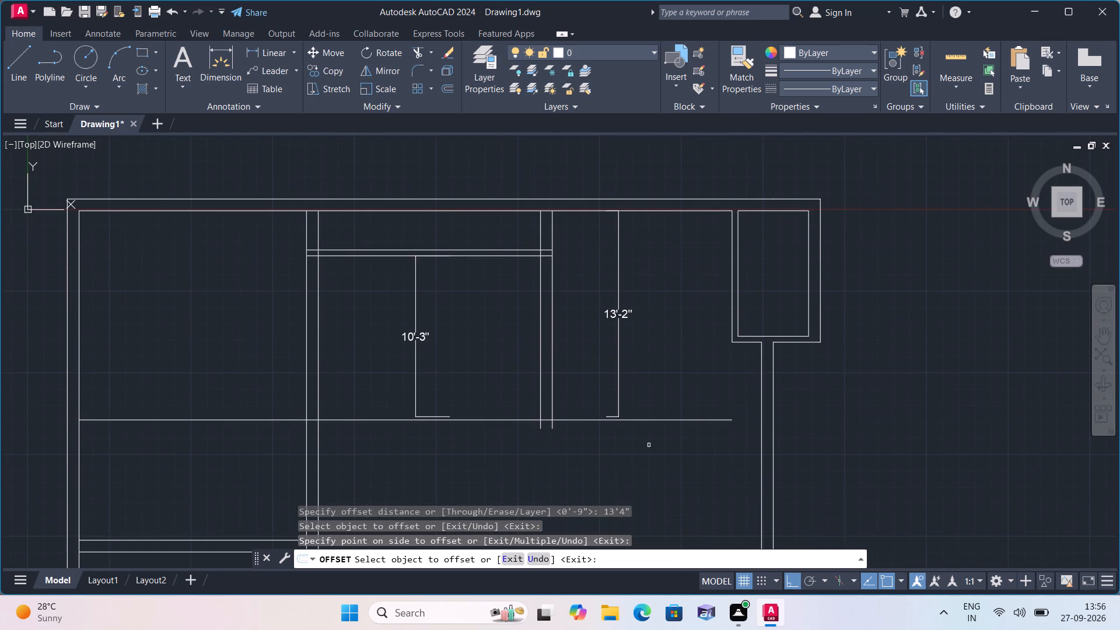
pyautogui.press('space')
# Offset the new horizontal wall line 9" downward to form the wall's second face.
pyautogui.press('space')
pyautogui.write('9"')
pyautogui.press('space')
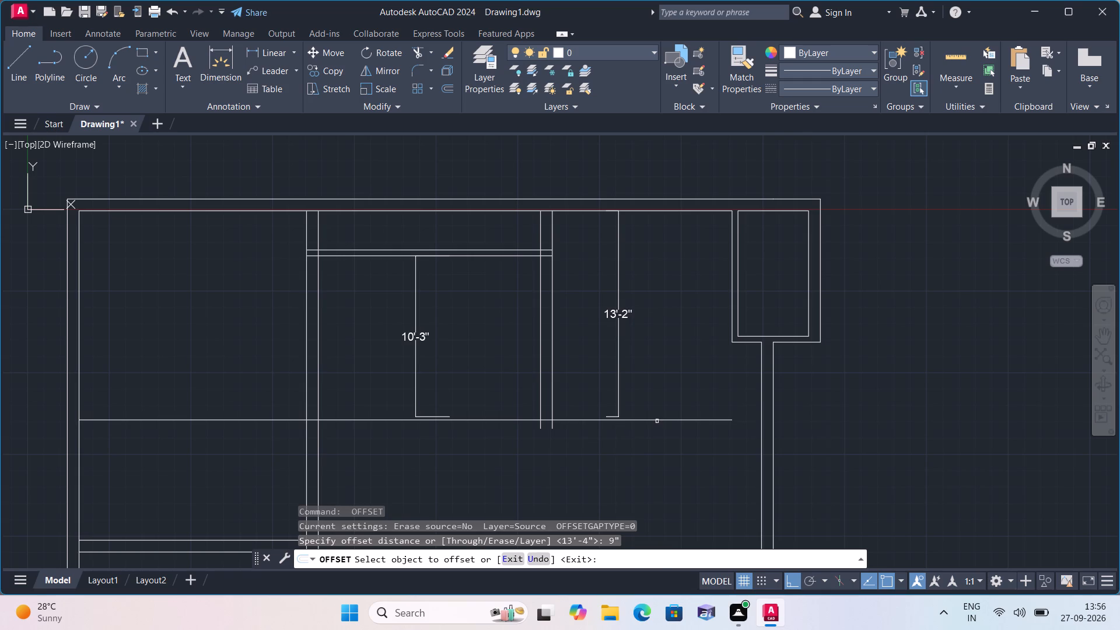
pyautogui.click(657, 421)
pyautogui.click(664, 504)
pyautogui.press('space')
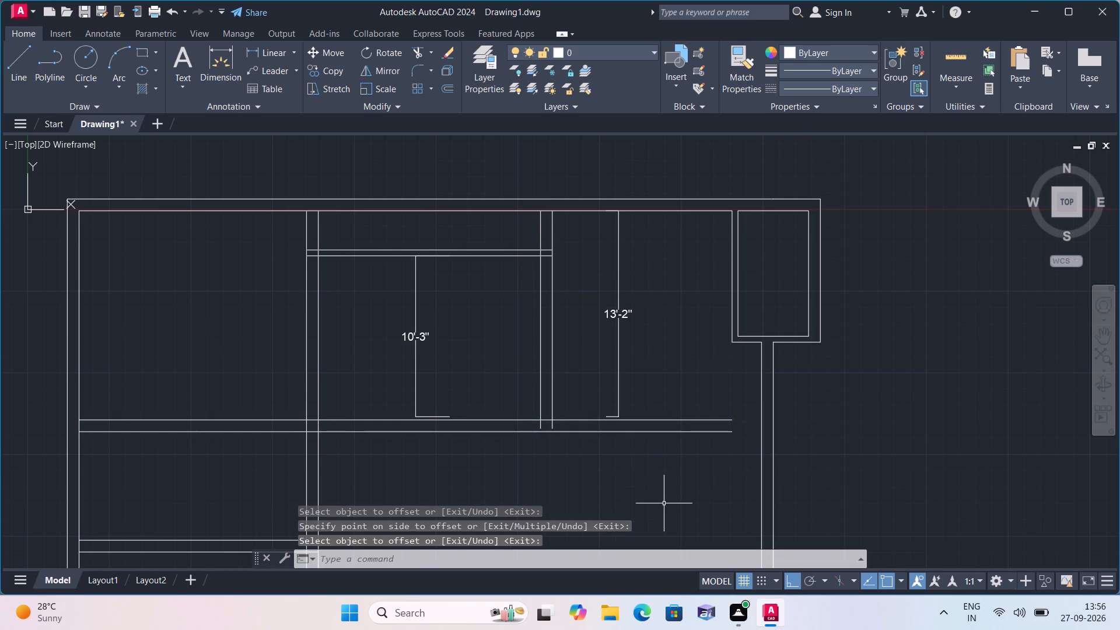
# Trim both new wall lines where they cross the room along the left outer wall.
pyautogui.write('trim')
pyautogui.press('space')
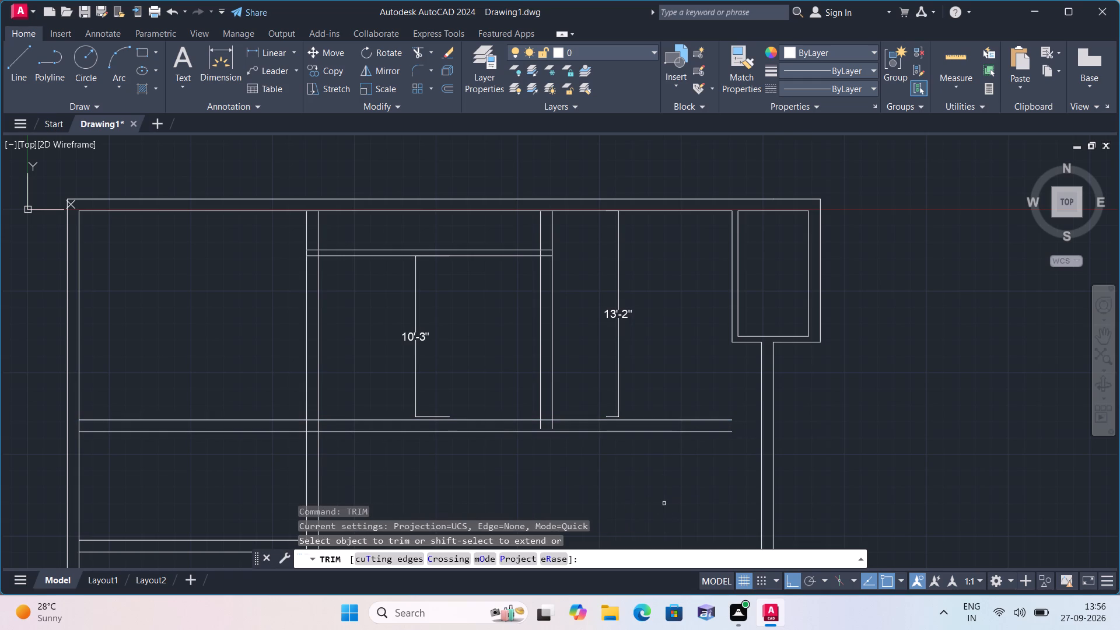
pyautogui.click(237, 367)
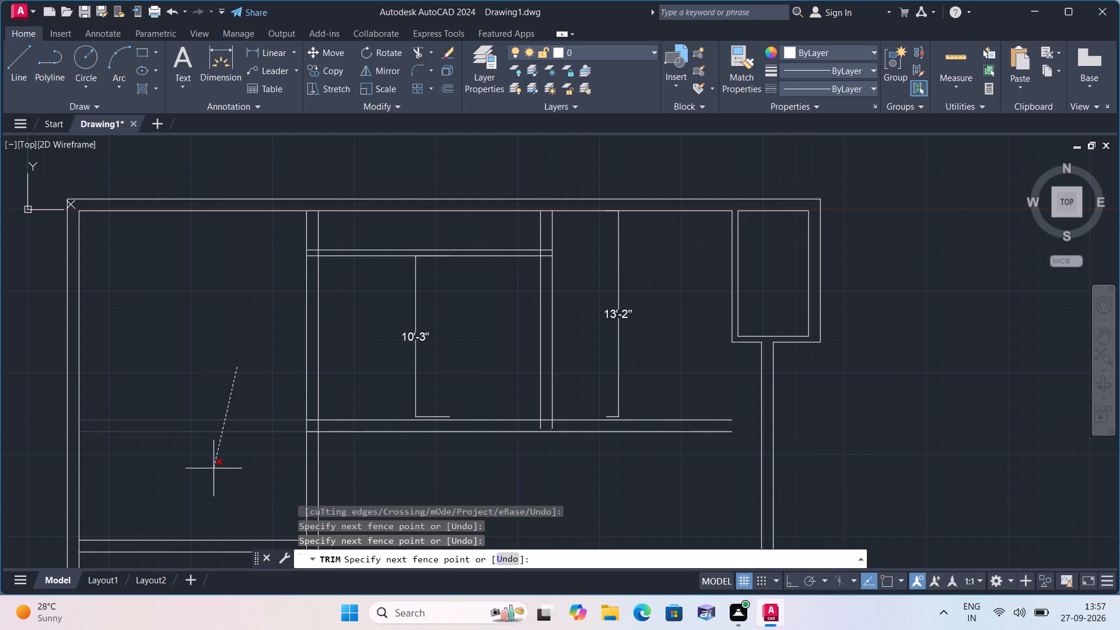
pyautogui.click(213, 468)
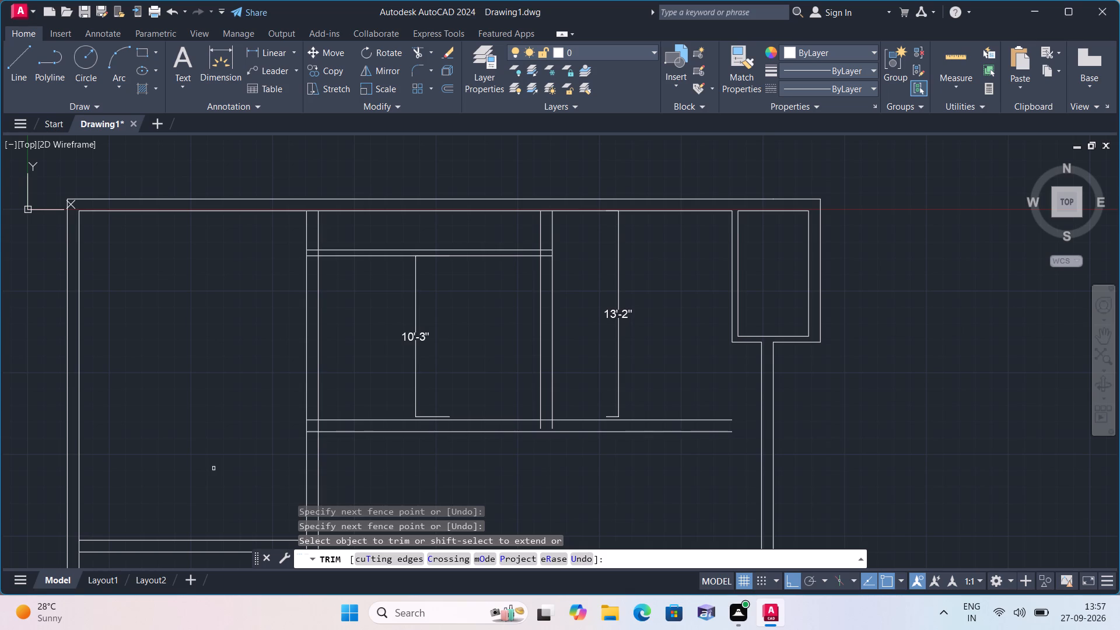
pyautogui.press('space')
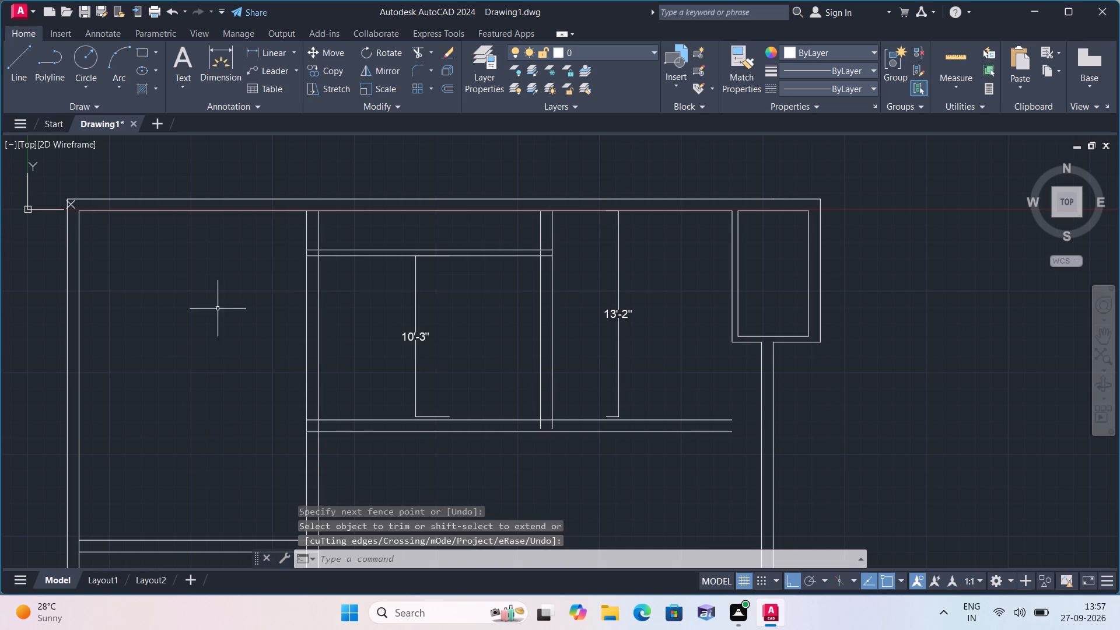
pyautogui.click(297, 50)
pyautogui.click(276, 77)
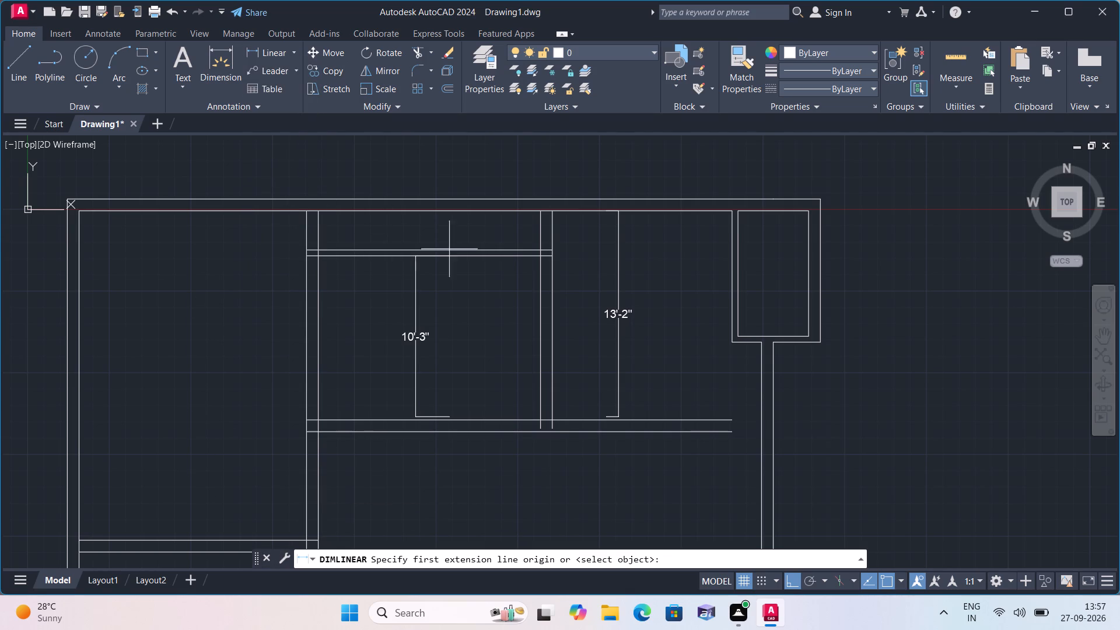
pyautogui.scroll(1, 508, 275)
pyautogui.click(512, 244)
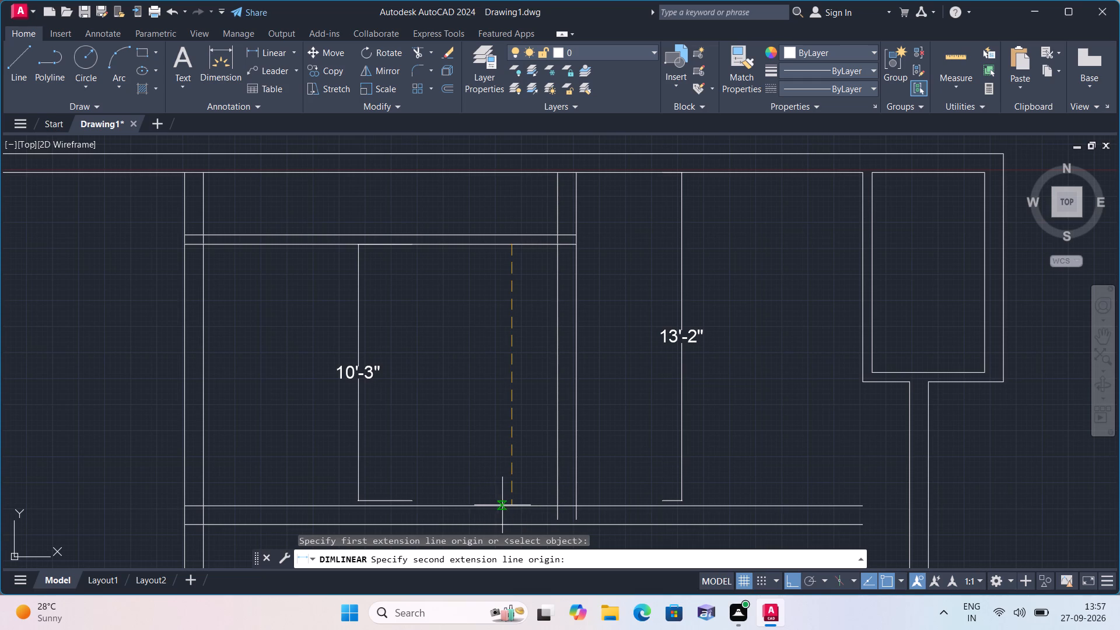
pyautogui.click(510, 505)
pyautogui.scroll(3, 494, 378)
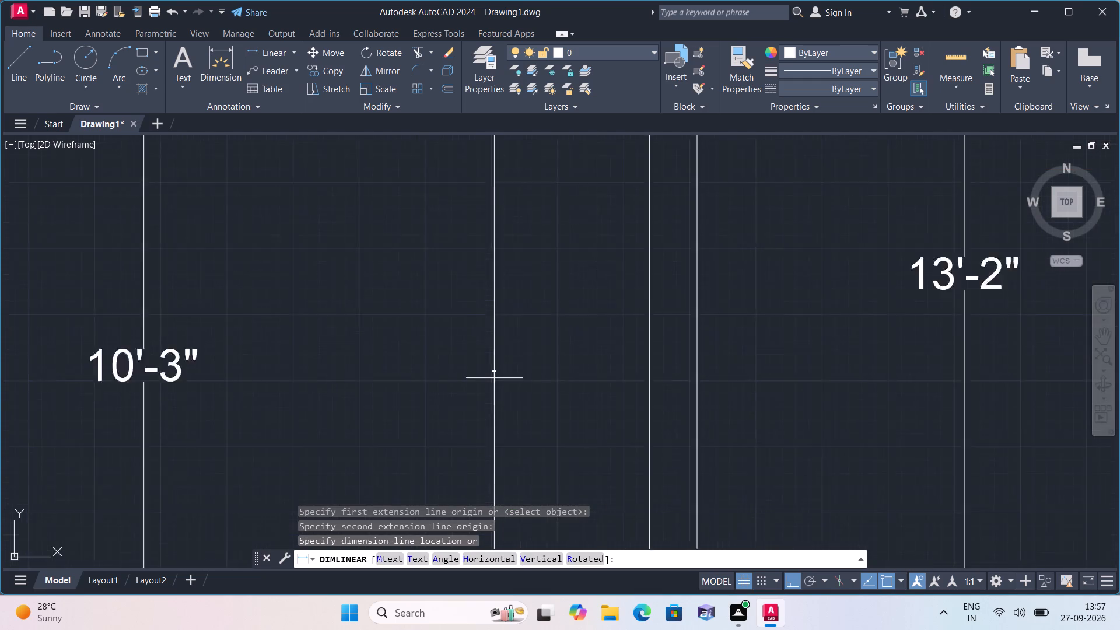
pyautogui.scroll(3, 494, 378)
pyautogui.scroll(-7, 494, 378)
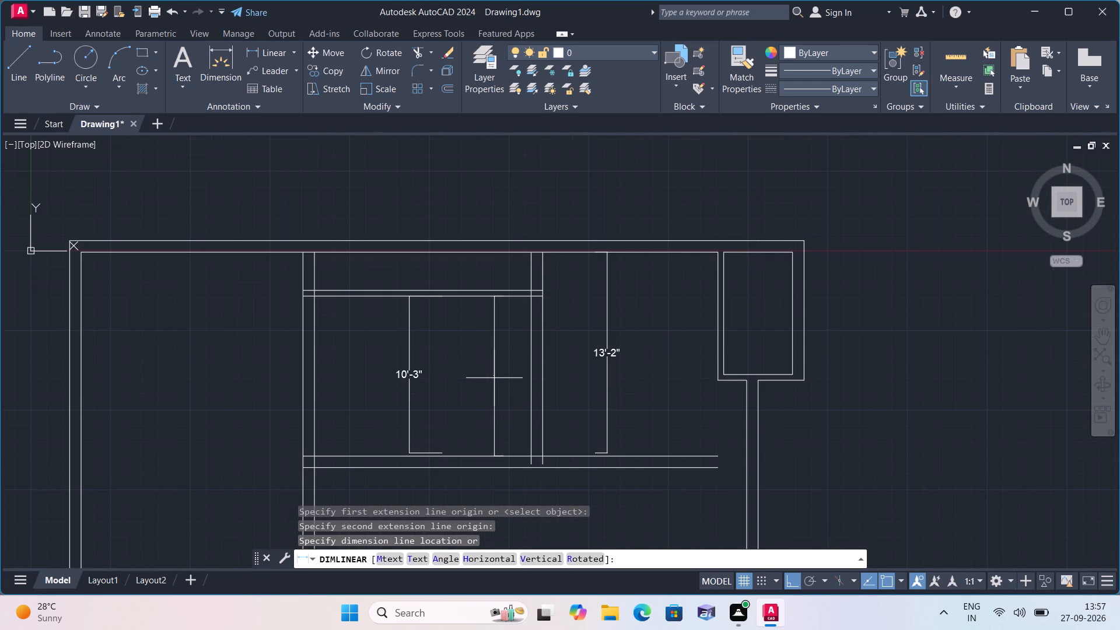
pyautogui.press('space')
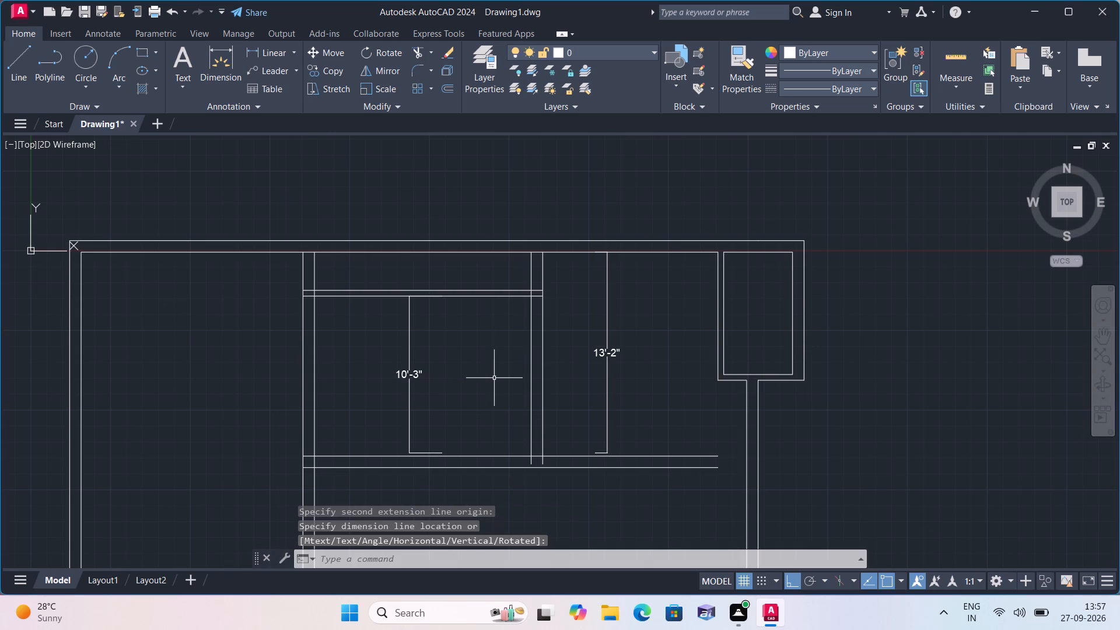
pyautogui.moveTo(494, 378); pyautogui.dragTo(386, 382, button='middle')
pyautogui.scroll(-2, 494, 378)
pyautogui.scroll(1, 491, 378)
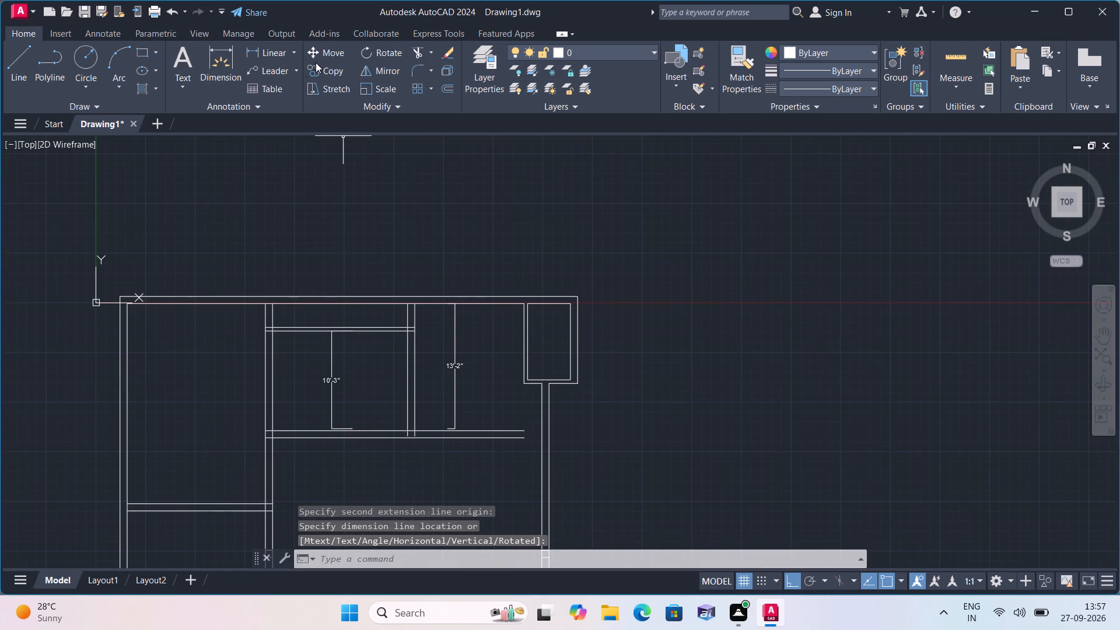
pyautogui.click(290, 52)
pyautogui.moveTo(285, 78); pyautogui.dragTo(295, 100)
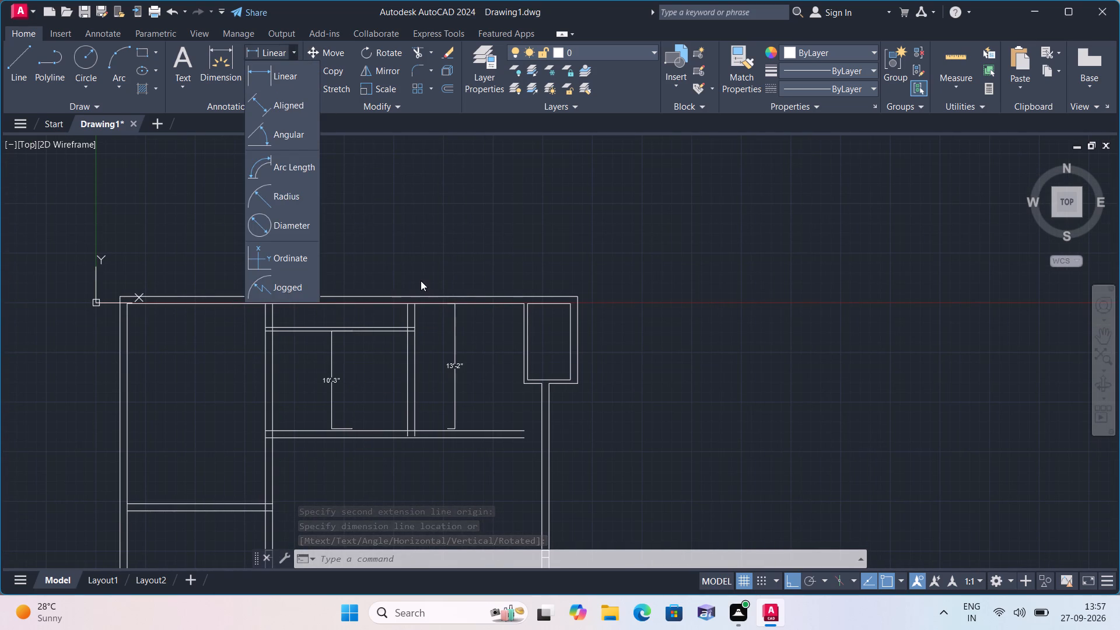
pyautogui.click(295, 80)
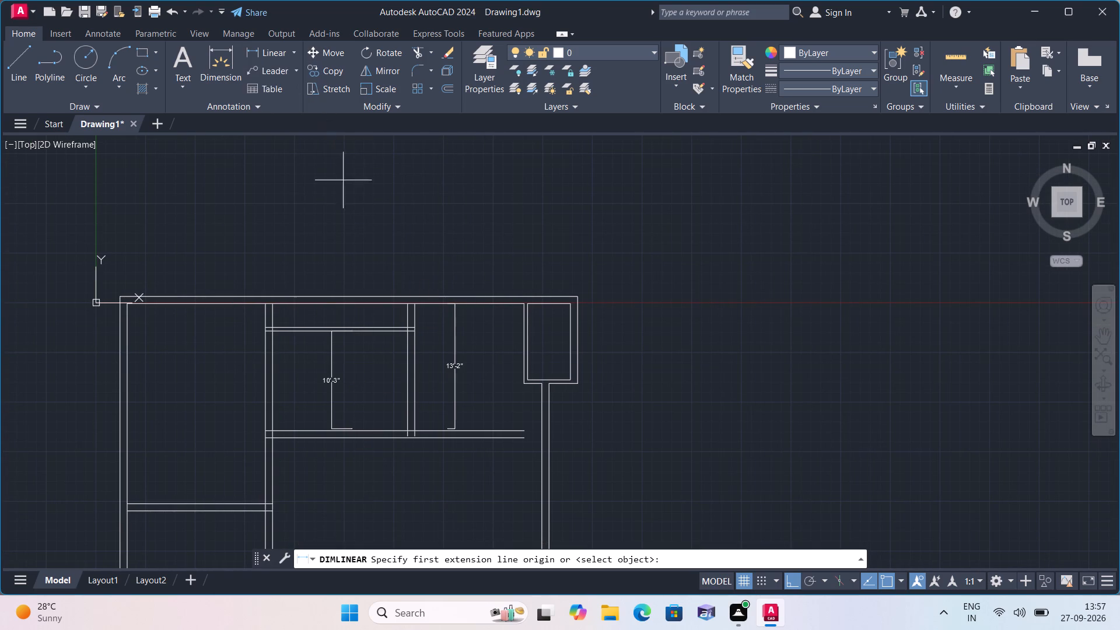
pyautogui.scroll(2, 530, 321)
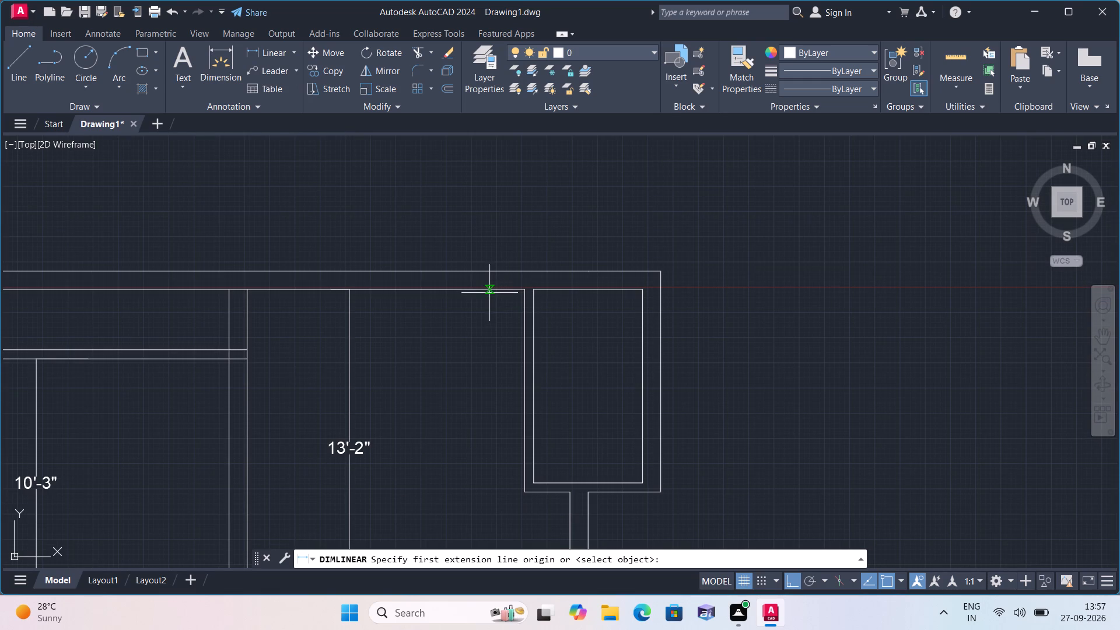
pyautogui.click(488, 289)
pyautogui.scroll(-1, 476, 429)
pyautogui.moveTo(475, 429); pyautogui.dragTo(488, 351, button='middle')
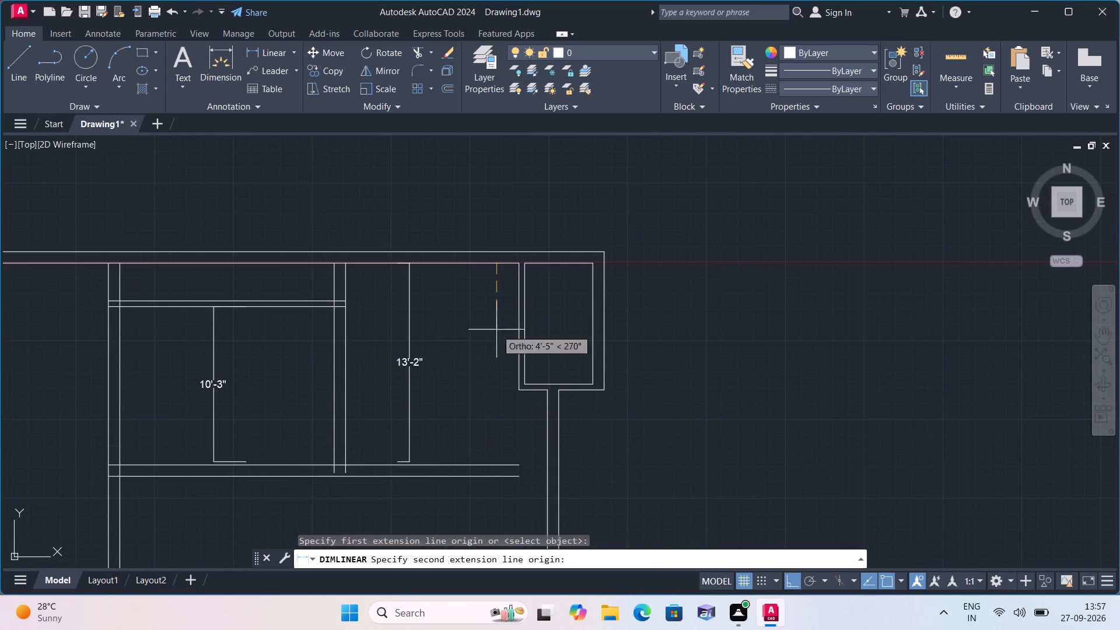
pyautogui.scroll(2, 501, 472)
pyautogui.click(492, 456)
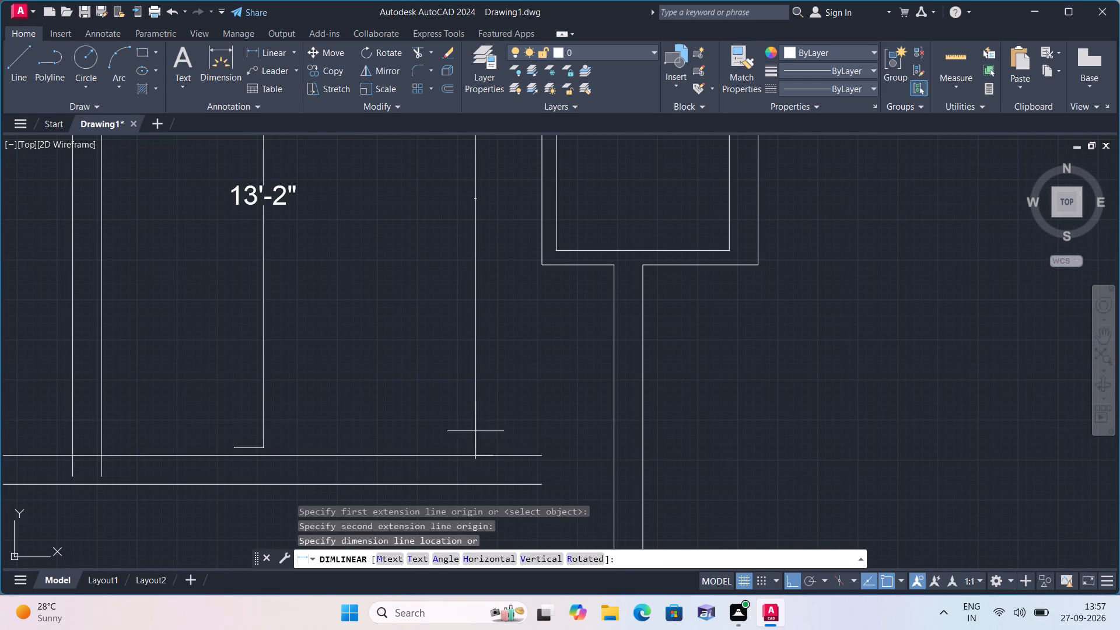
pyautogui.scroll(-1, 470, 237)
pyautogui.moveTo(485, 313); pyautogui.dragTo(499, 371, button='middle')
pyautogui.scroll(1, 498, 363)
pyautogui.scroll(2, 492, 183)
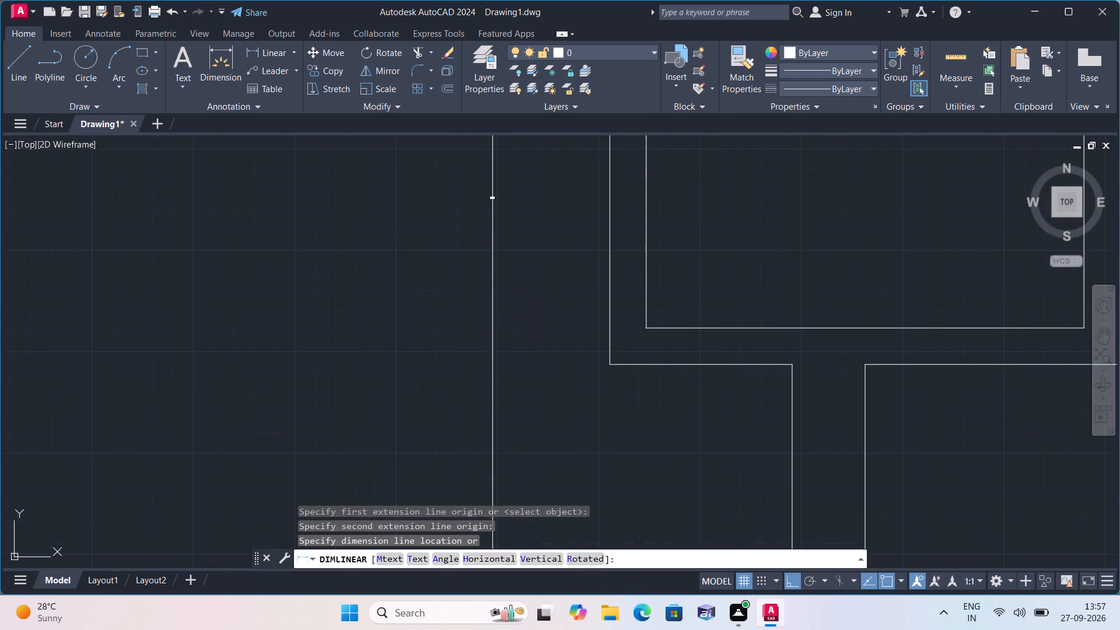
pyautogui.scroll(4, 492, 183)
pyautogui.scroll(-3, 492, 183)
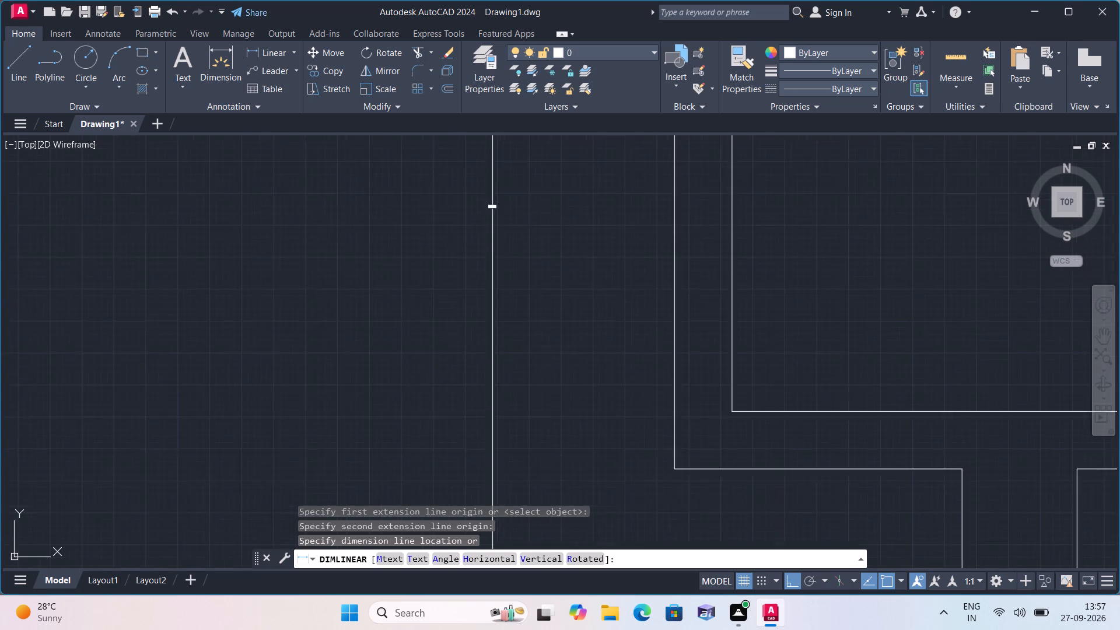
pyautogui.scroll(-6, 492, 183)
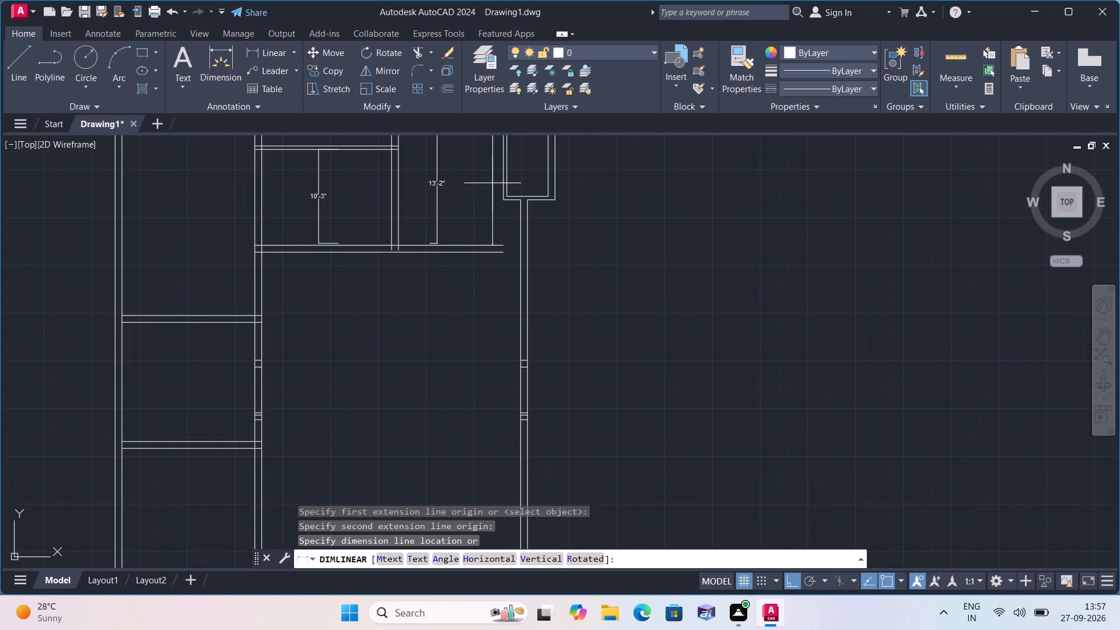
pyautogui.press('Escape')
# Extend both new horizontal wall lines below the two upper rooms to the right outer wall.
pyautogui.write('ex')
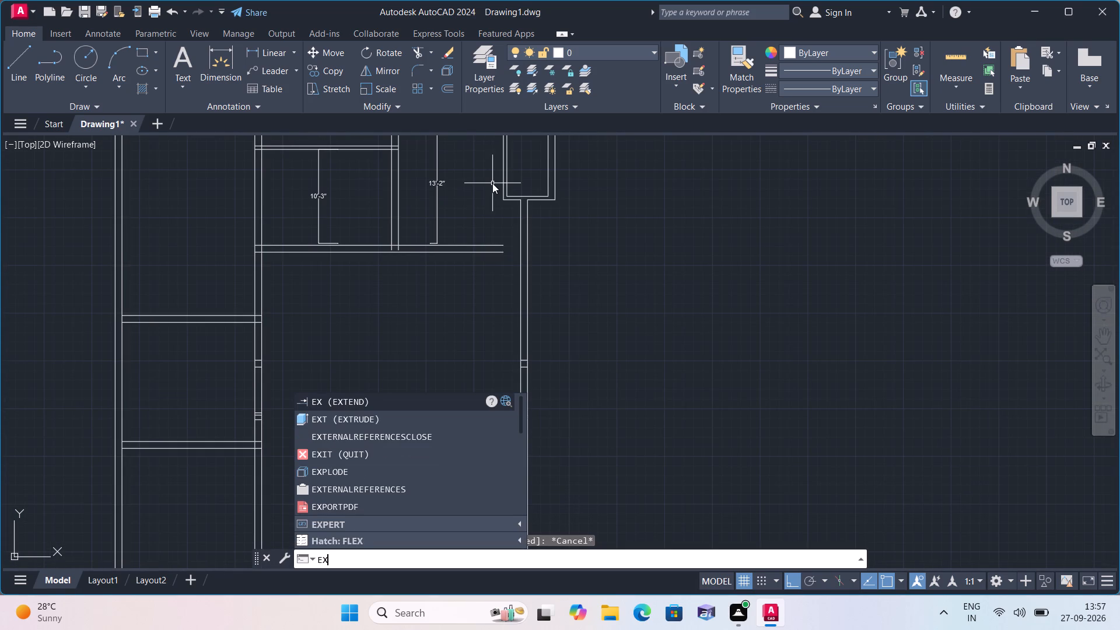
pyautogui.press('t')
pyautogui.press('e')
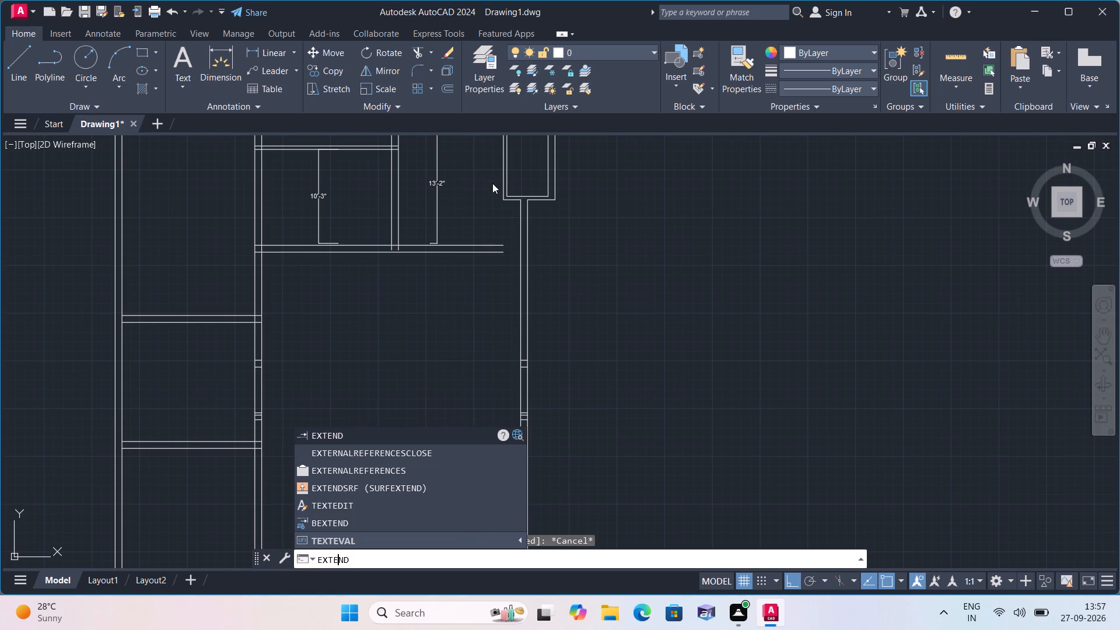
pyautogui.press('space')
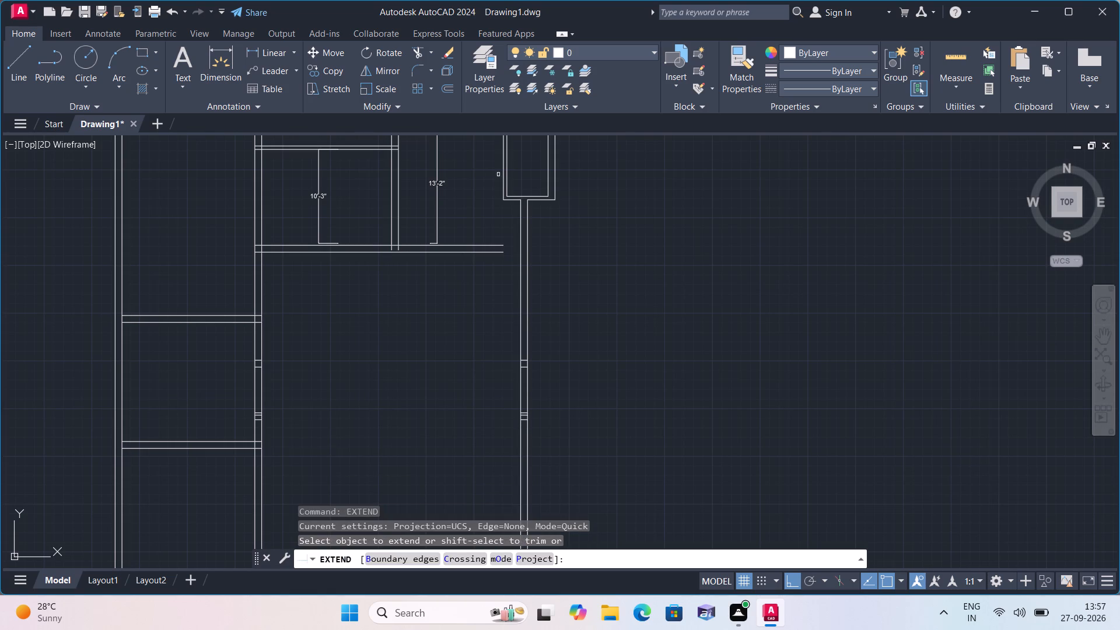
pyautogui.moveTo(446, 222); pyautogui.dragTo(449, 229)
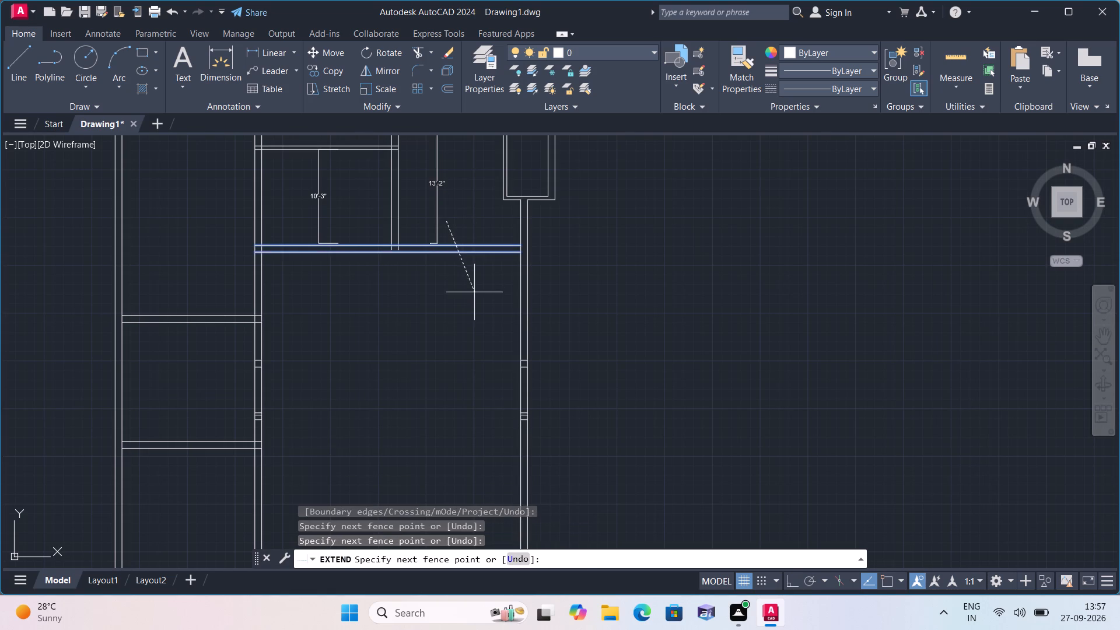
pyautogui.click(474, 292)
pyautogui.press('Escape')
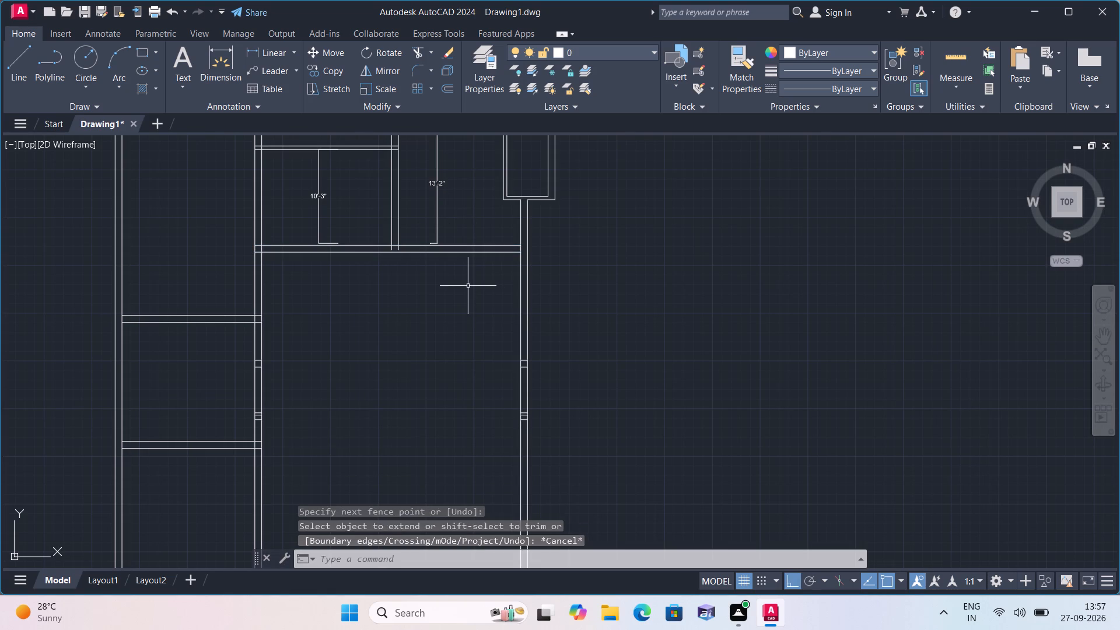
# Erase the 10'-3" and 13'-2" dimensions from the two upper rooms.
pyautogui.scroll(-1, 400, 285)
pyautogui.moveTo(404, 339); pyautogui.dragTo(432, 390, button='middle')
pyautogui.scroll(2, 391, 283)
pyautogui.click(391, 283)
pyautogui.click(335, 260)
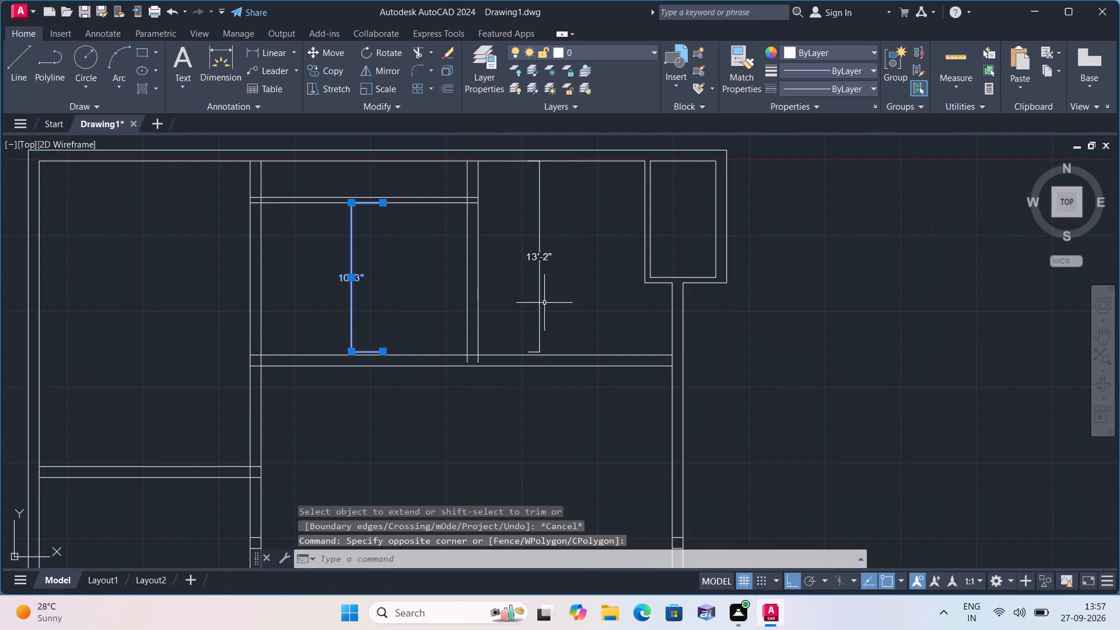
pyautogui.click(562, 313)
pyautogui.click(501, 226)
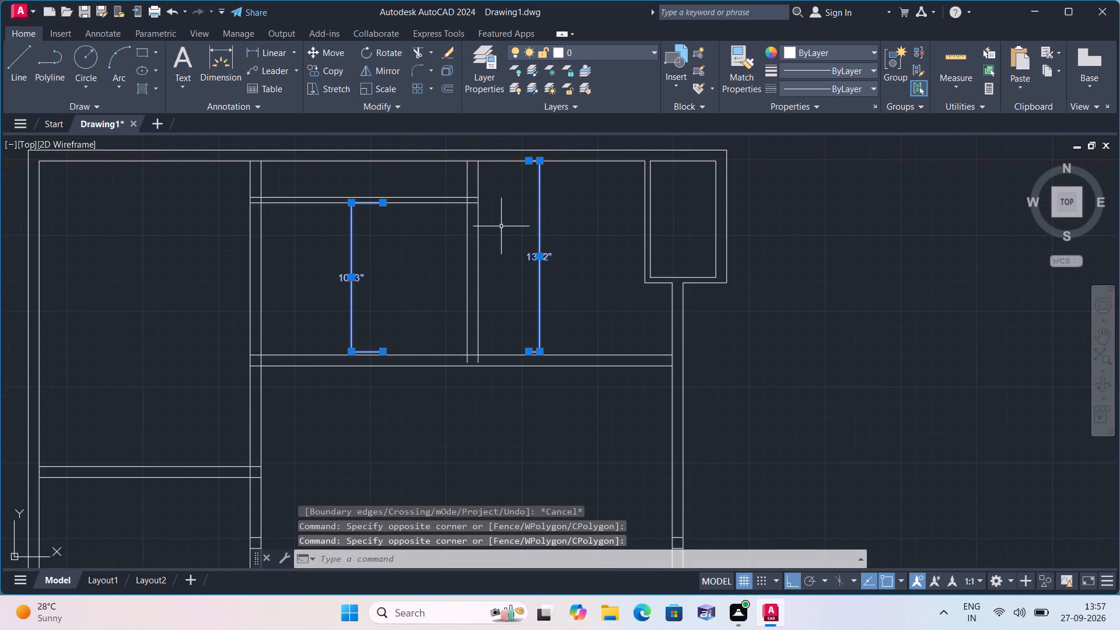
pyautogui.press('Delete')
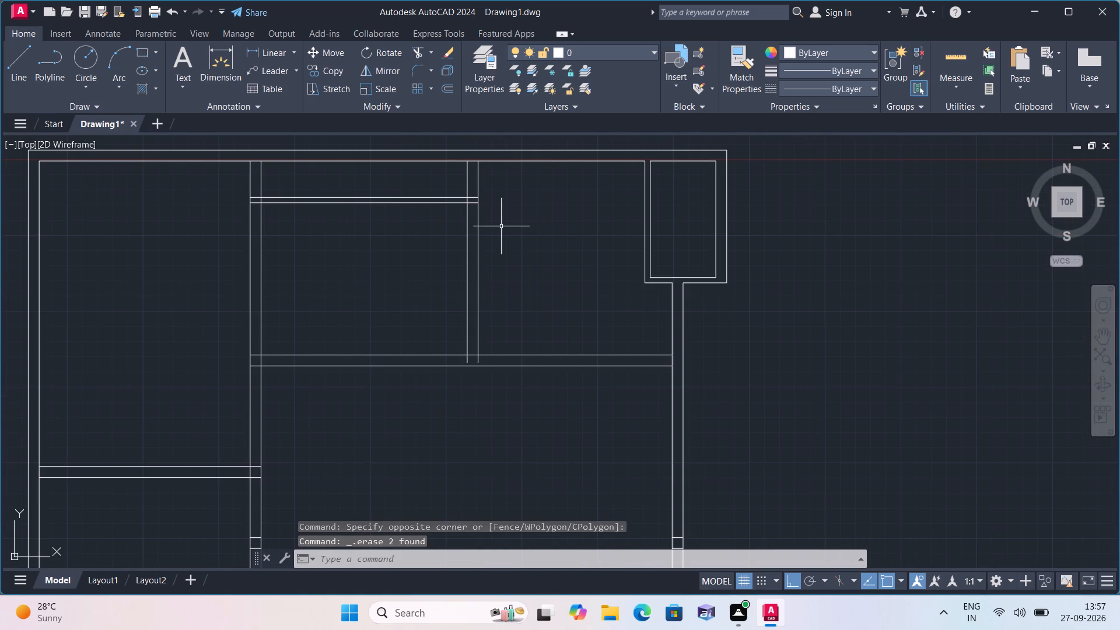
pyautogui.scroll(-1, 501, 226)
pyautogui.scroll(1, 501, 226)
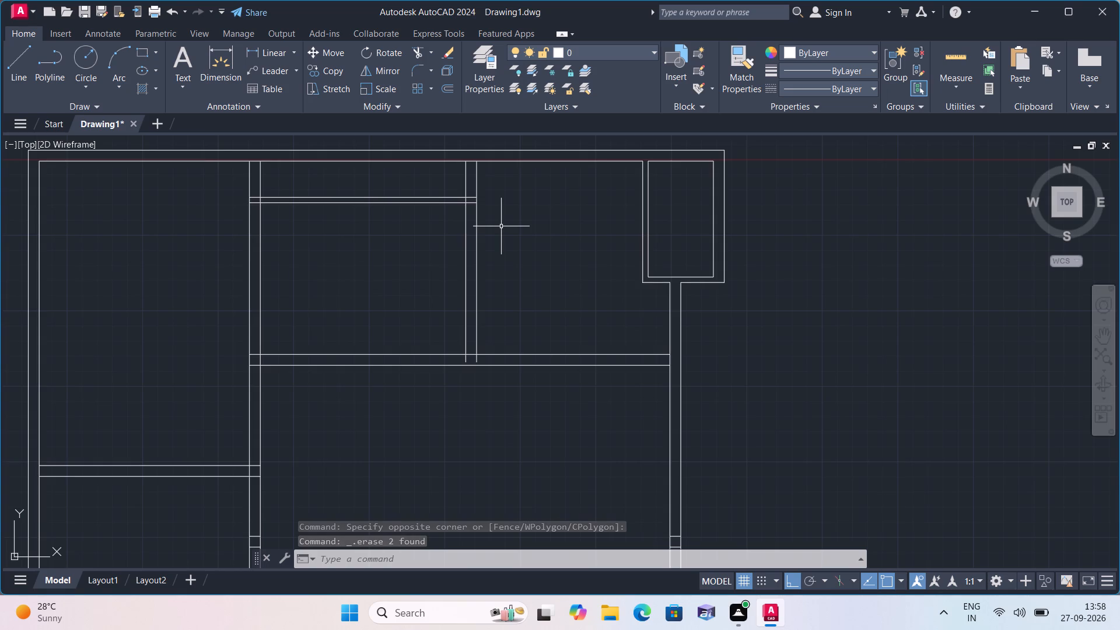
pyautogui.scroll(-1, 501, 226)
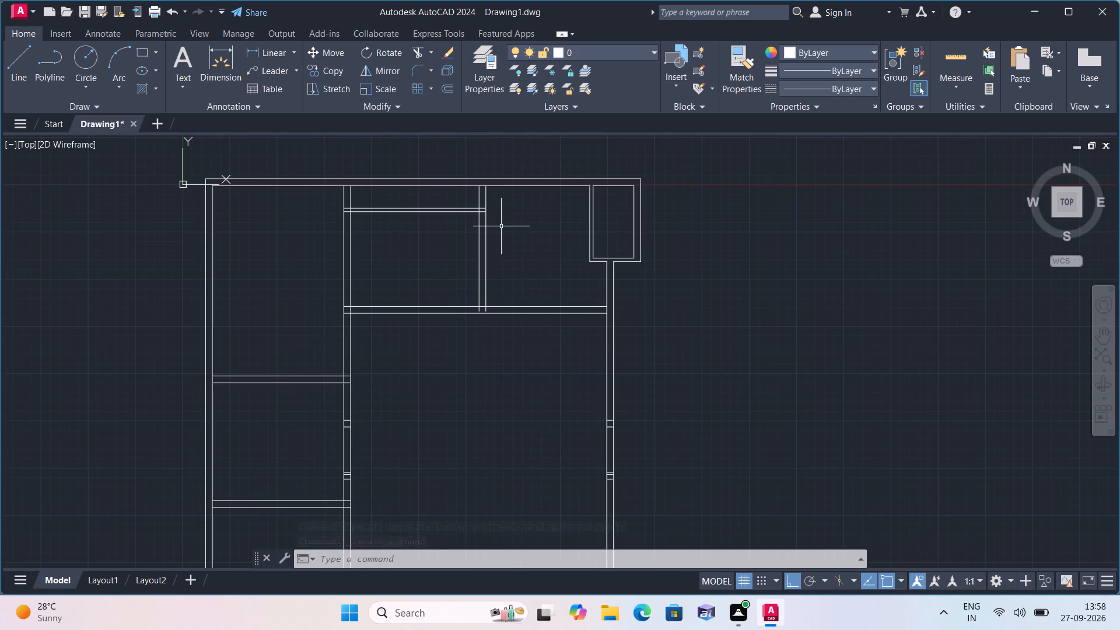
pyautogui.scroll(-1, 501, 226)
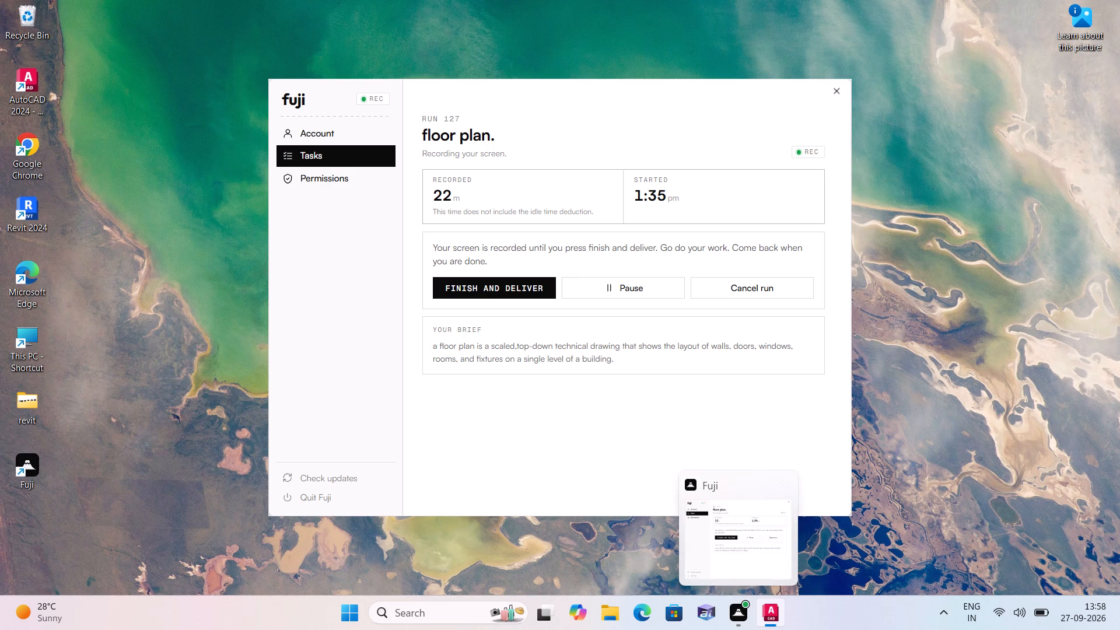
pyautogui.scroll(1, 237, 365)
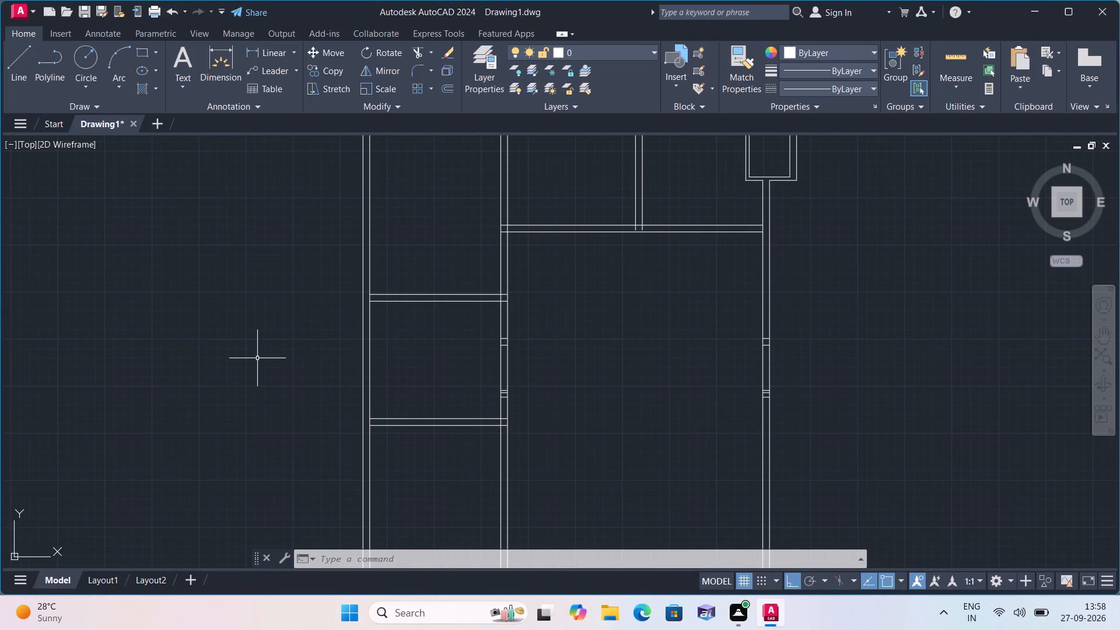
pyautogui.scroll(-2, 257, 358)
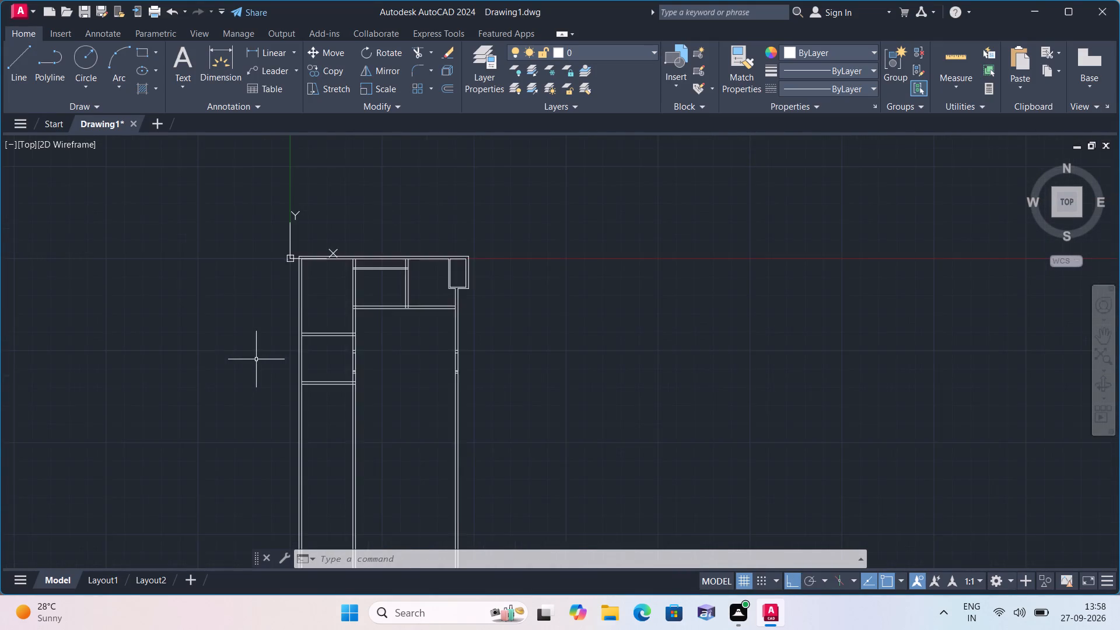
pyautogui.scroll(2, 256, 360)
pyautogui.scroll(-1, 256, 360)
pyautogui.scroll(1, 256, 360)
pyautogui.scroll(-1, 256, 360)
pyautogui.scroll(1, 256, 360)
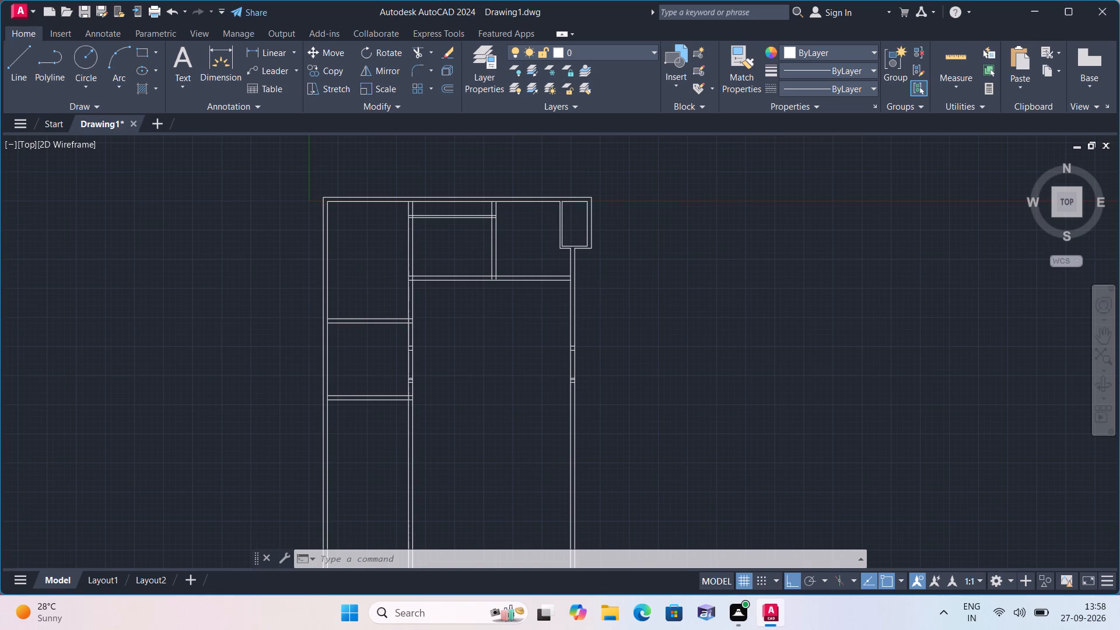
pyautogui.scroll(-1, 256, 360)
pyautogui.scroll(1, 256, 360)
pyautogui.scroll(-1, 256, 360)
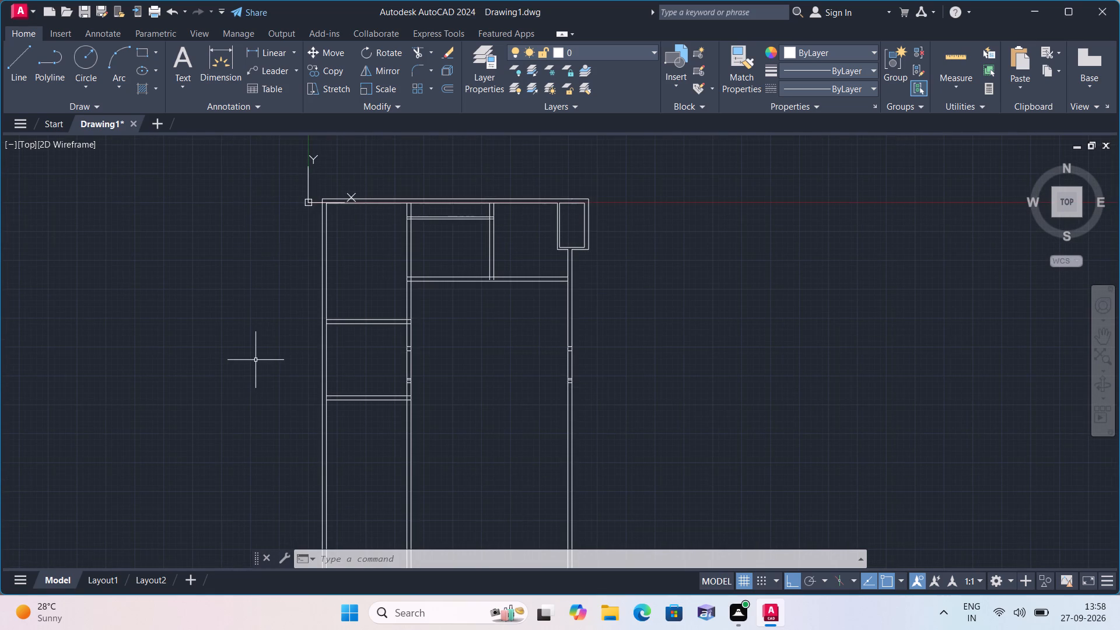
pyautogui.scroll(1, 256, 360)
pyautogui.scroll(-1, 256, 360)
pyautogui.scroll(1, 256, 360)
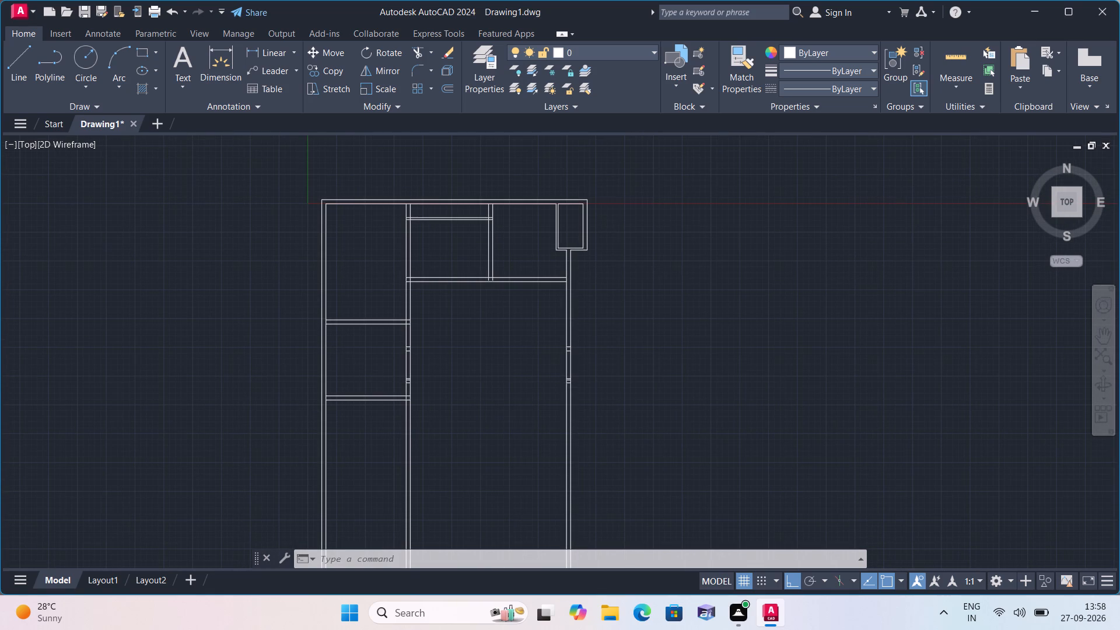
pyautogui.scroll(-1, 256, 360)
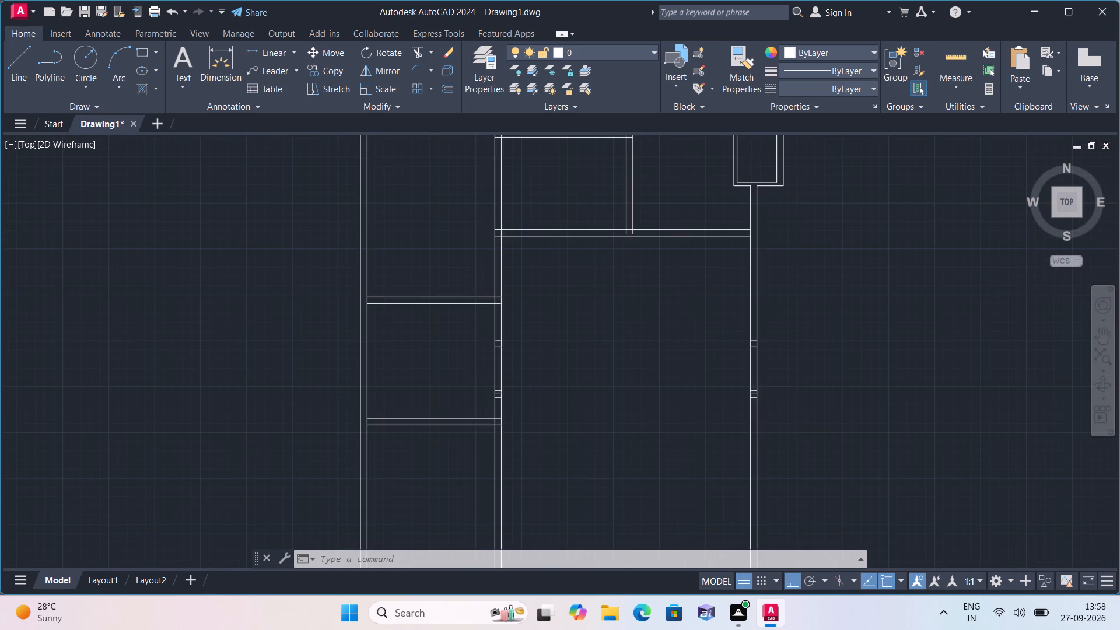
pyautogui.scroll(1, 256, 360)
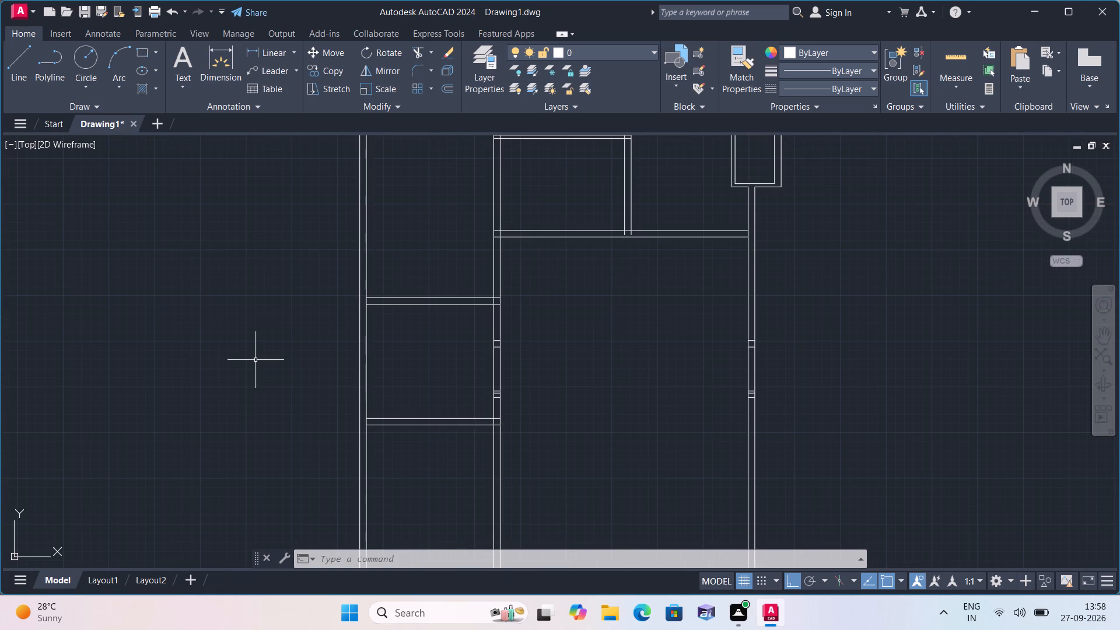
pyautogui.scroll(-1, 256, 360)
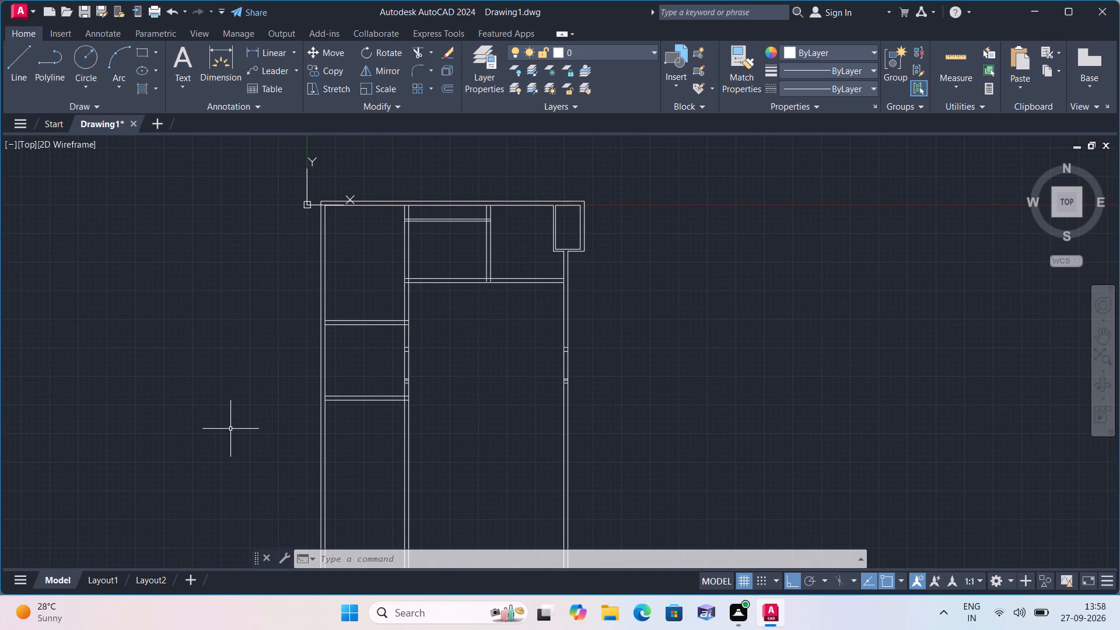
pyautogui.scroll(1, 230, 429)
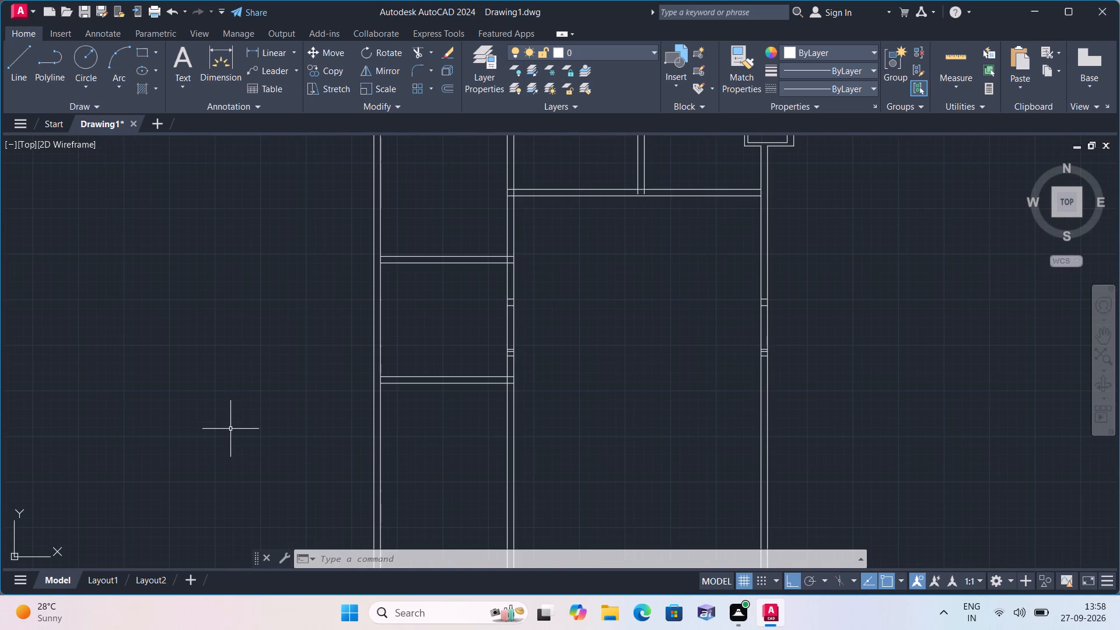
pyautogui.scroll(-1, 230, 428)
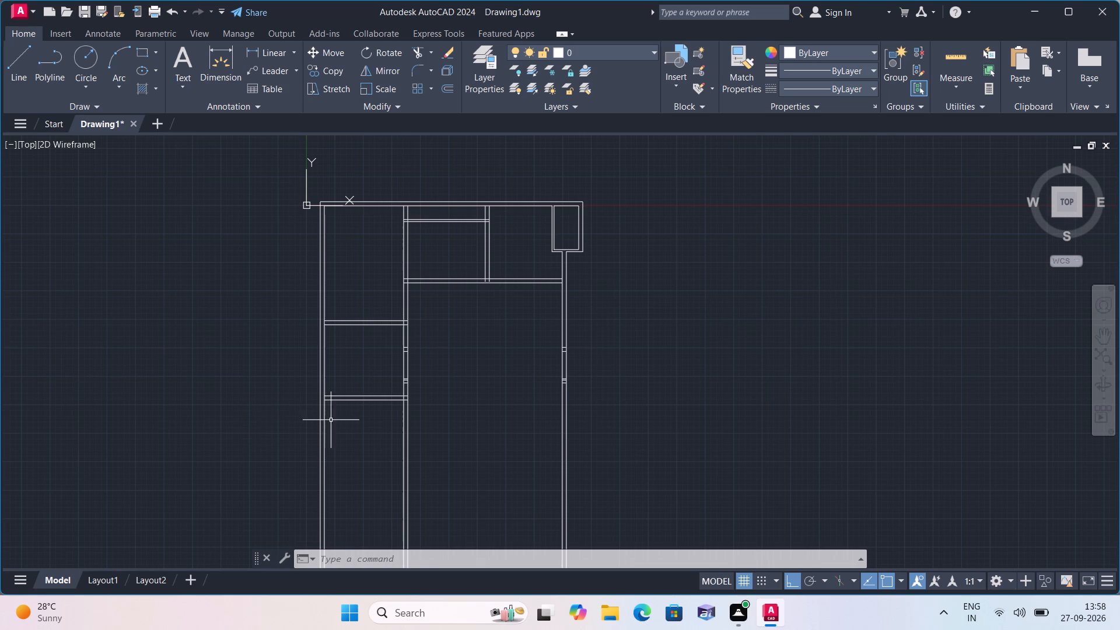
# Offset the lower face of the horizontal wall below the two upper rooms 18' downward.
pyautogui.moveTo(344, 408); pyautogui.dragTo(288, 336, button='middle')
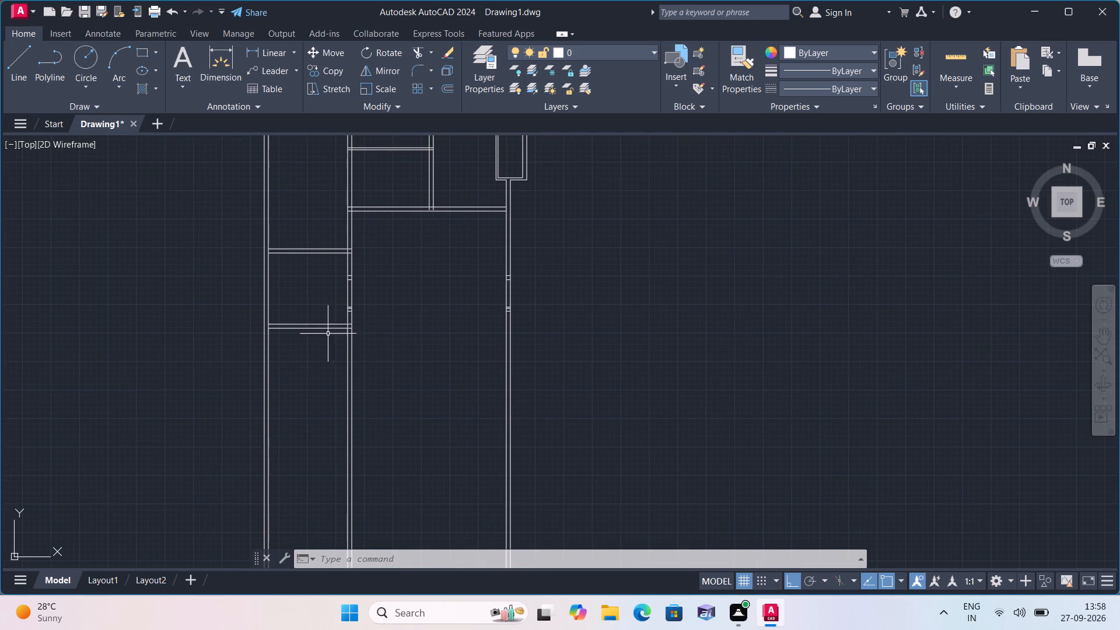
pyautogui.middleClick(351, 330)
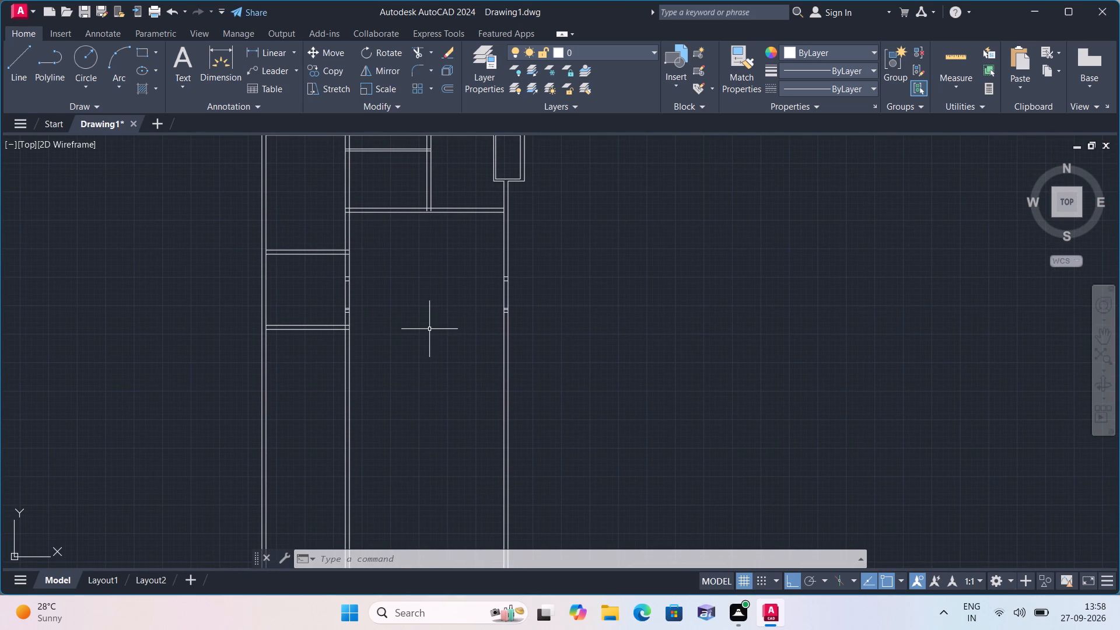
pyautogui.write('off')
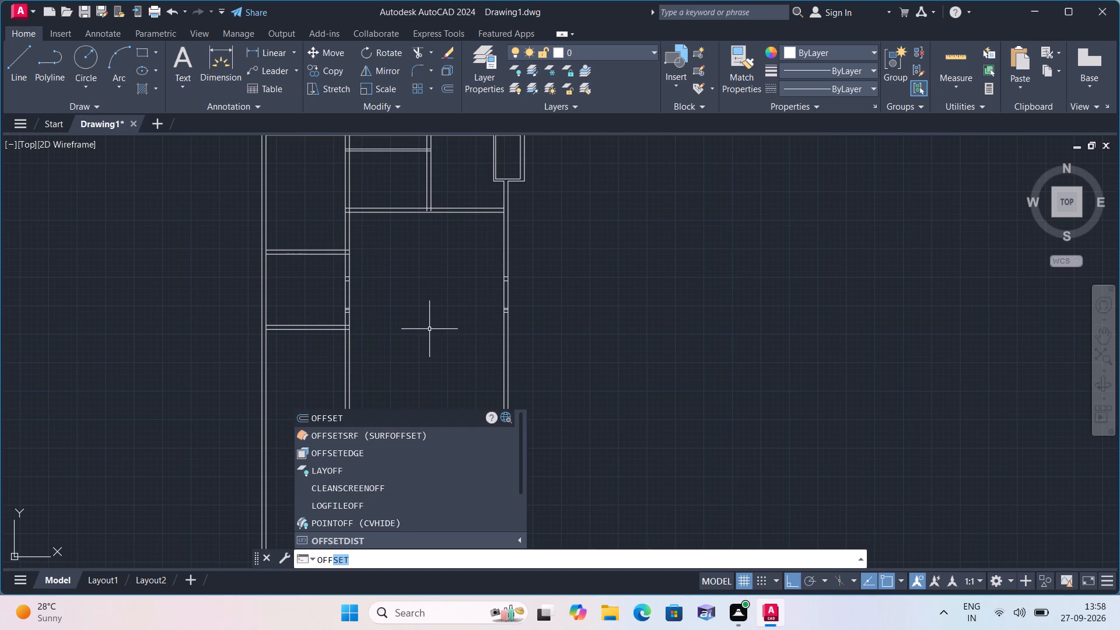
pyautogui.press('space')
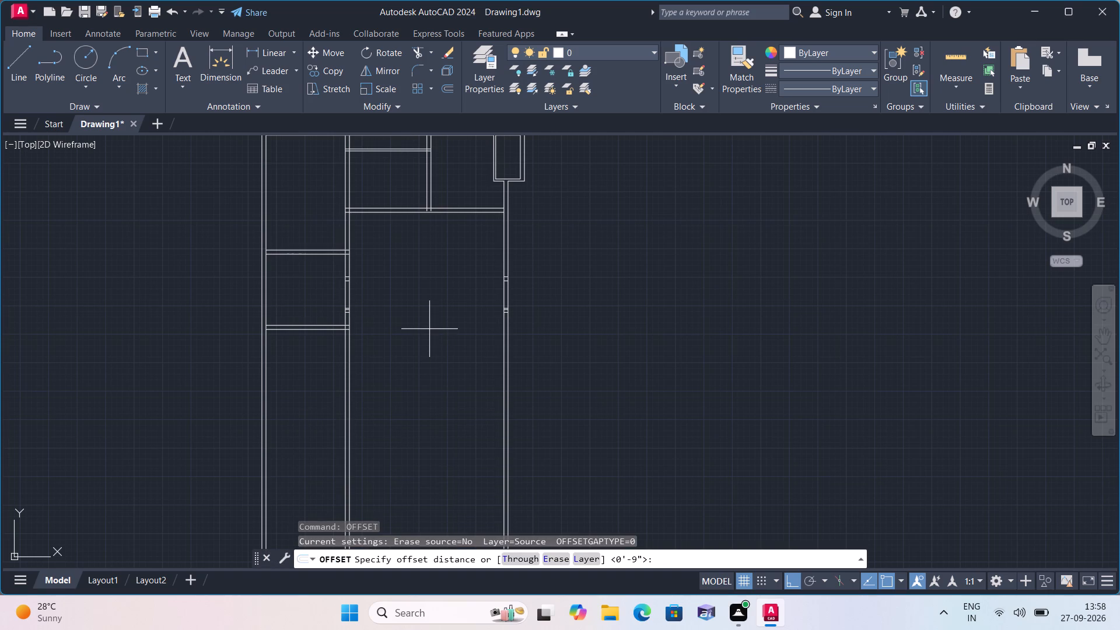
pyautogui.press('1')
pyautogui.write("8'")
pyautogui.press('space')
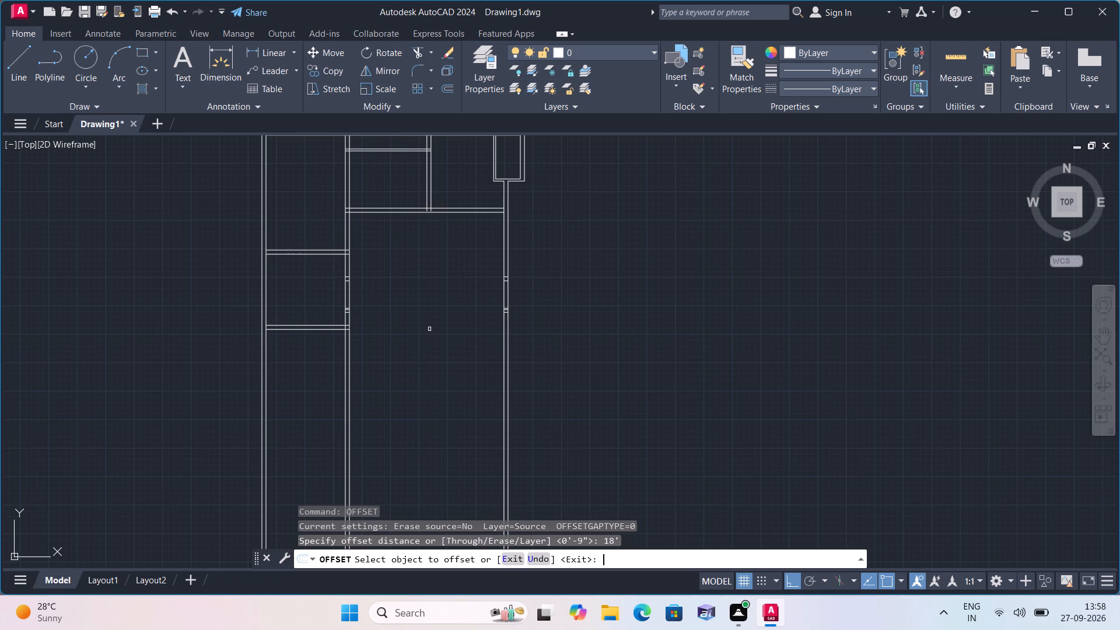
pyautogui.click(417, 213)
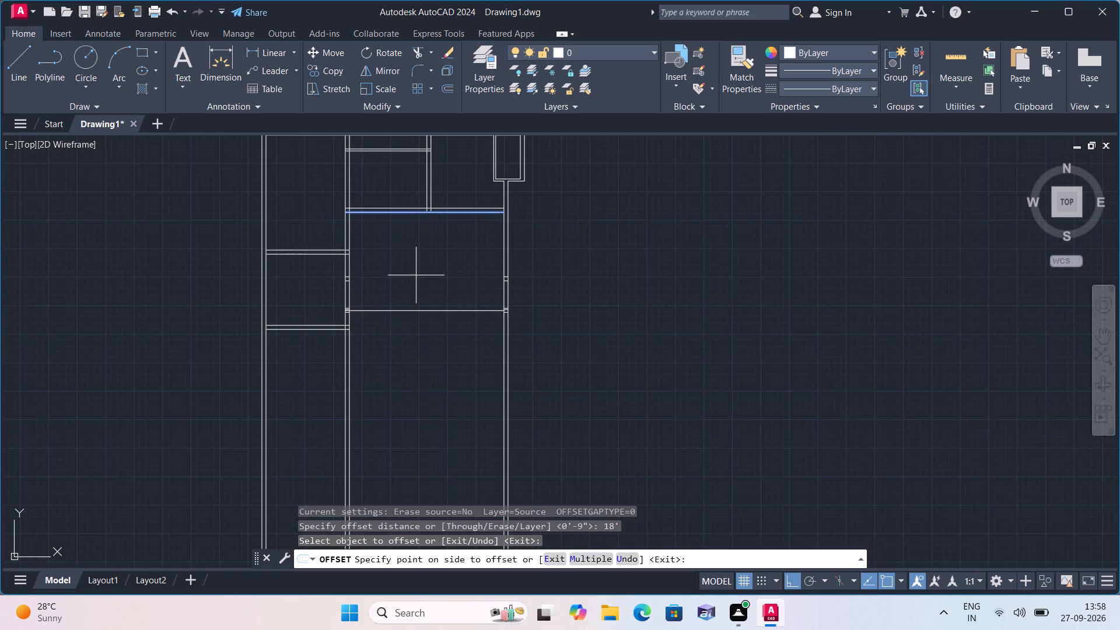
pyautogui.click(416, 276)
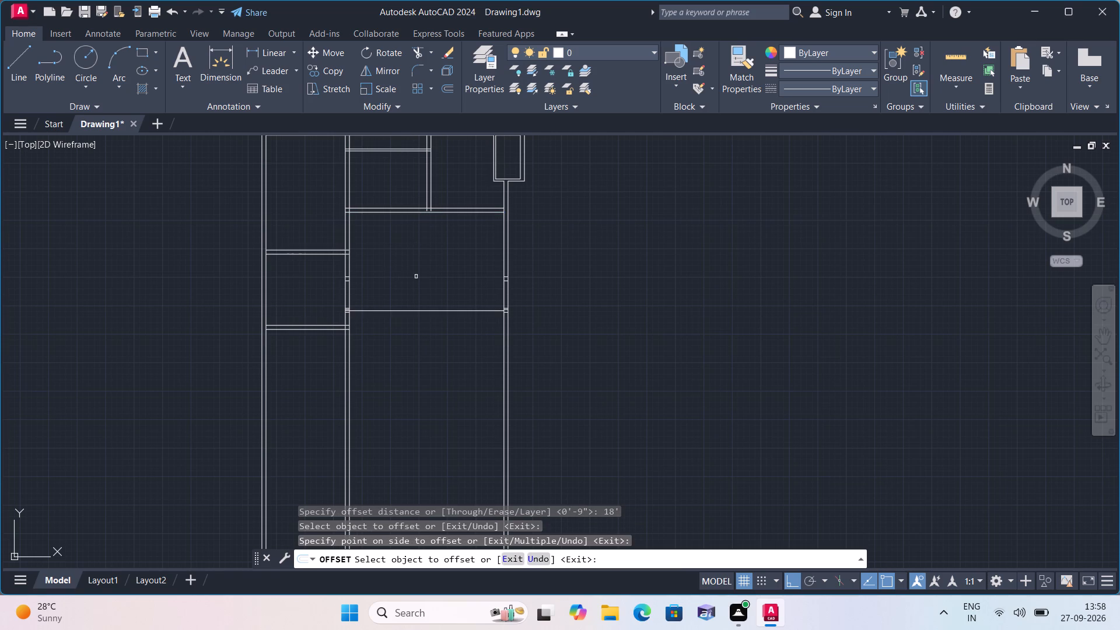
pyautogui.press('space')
# Offset the lower face of the wall below the two upper rooms 12' downward as a new cross-wall line.
pyautogui.press('space')
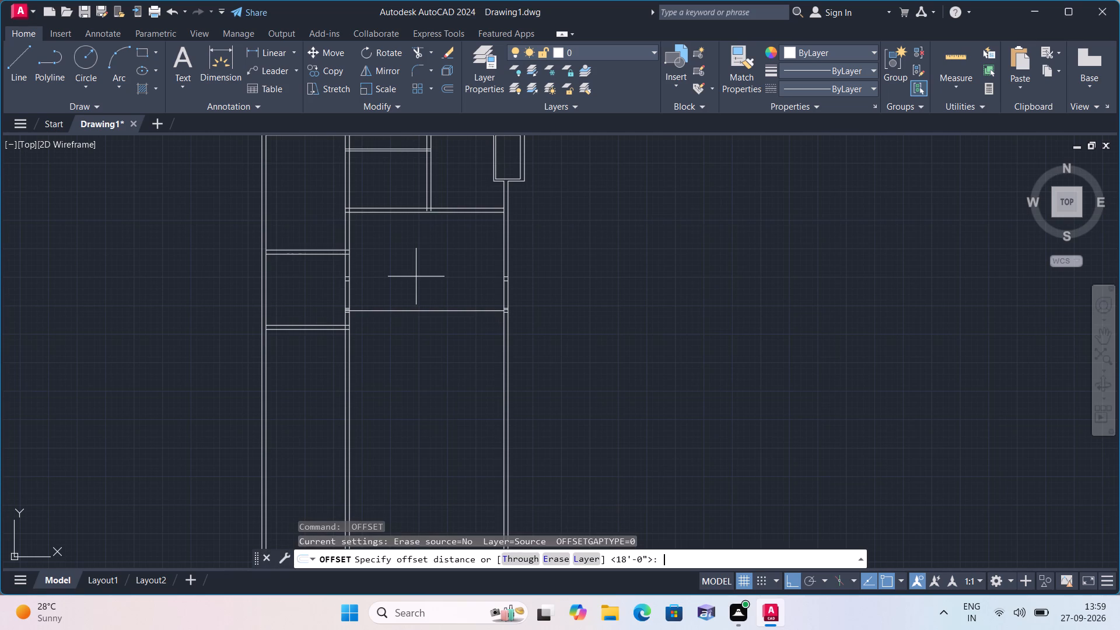
pyautogui.write("12'")
pyautogui.press('space')
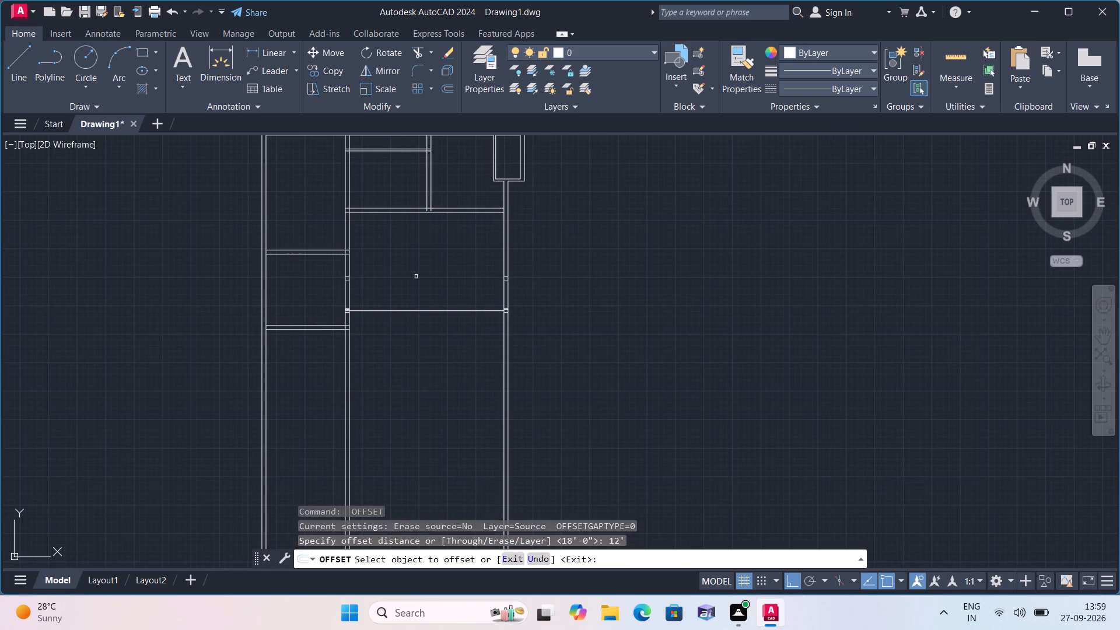
pyautogui.click(452, 212)
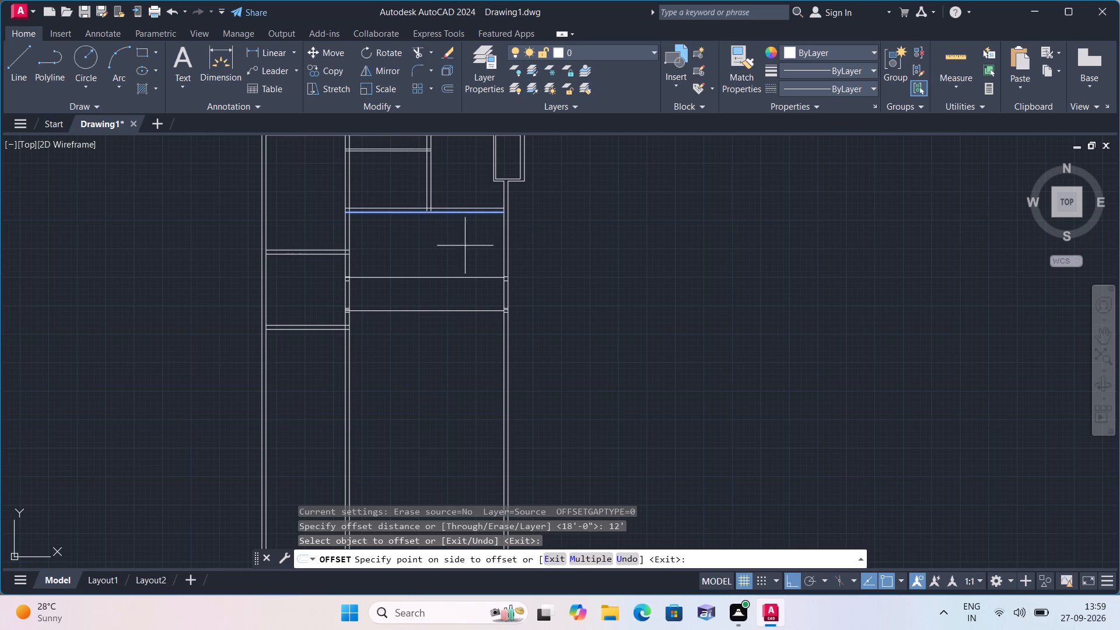
pyautogui.click(462, 253)
pyautogui.press('space')
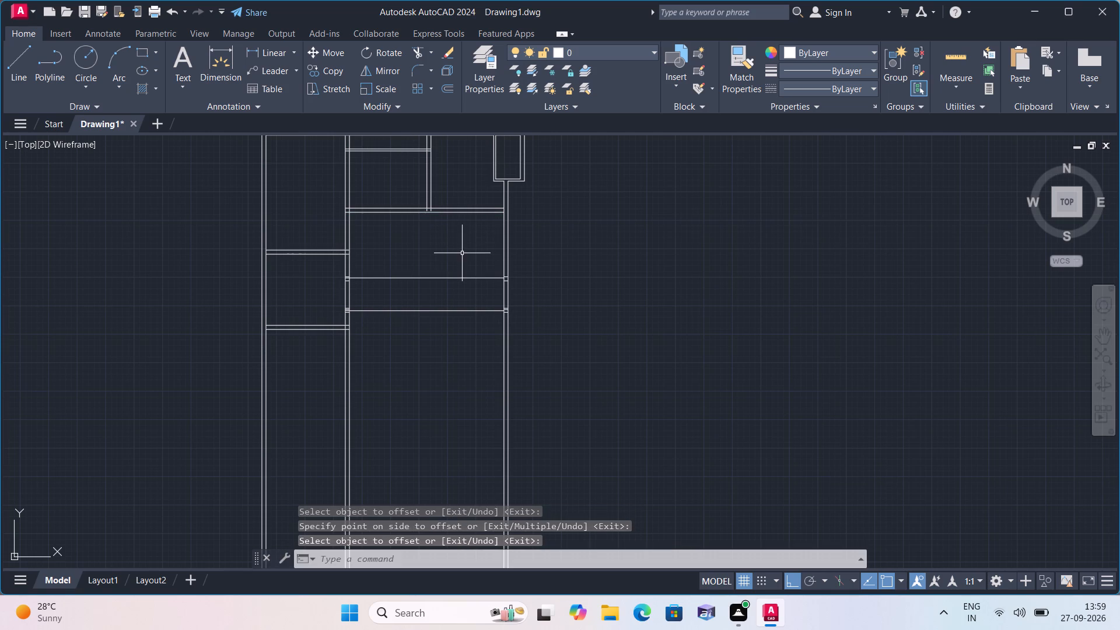
# Offset the new cross-wall line 9" downward to form the wall's second face.
pyautogui.press('space')
pyautogui.write('9"')
pyautogui.press('space')
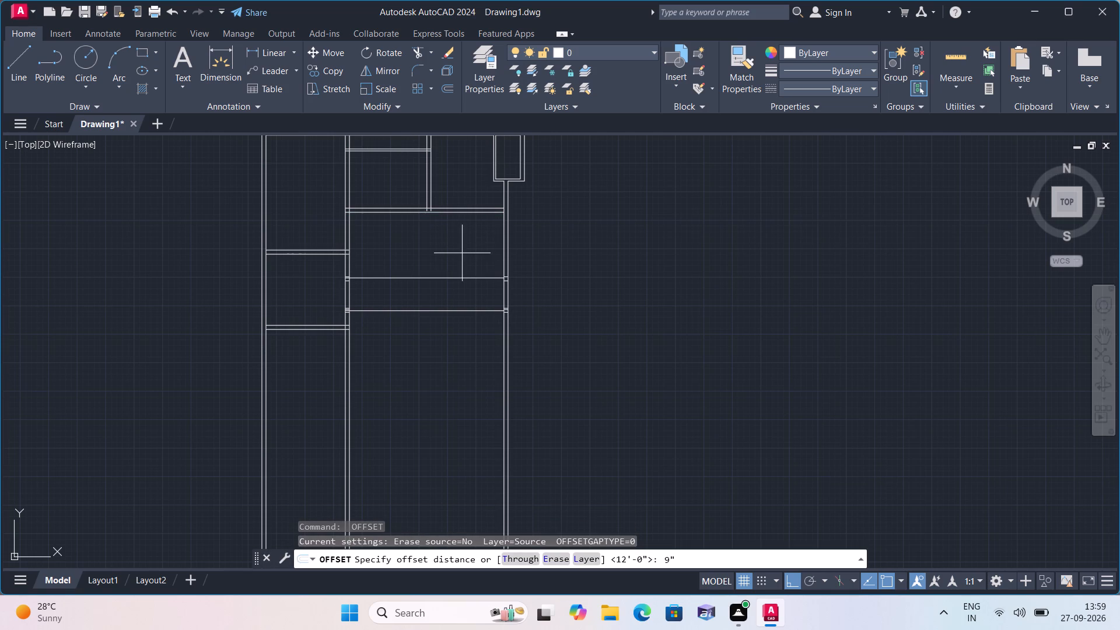
pyautogui.scroll(2, 457, 265)
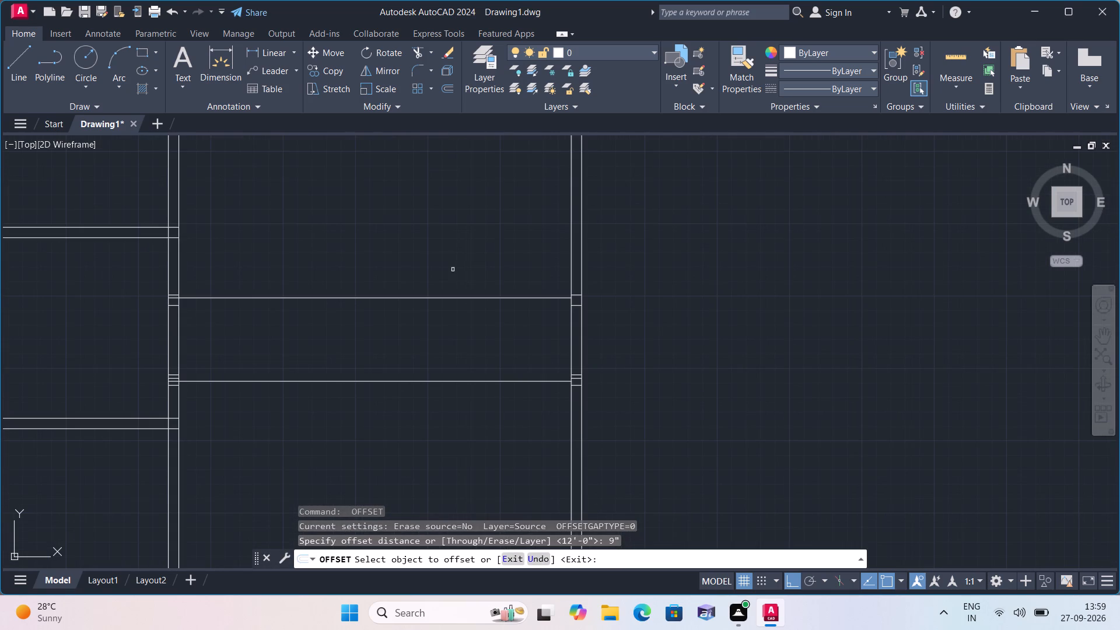
pyautogui.click(456, 296)
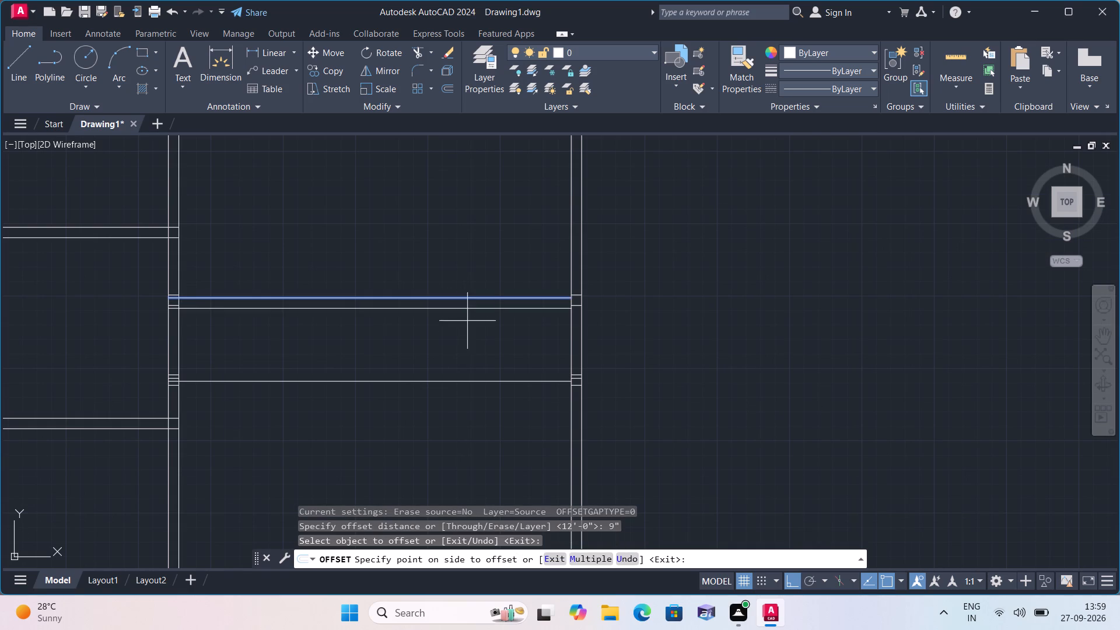
pyautogui.click(471, 346)
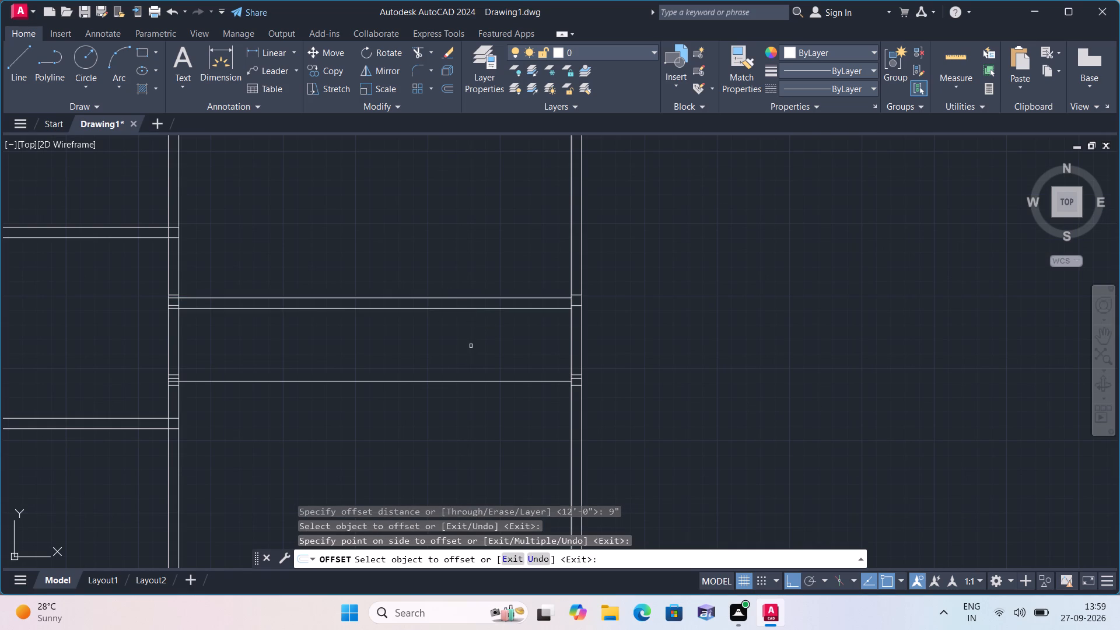
pyautogui.press('space')
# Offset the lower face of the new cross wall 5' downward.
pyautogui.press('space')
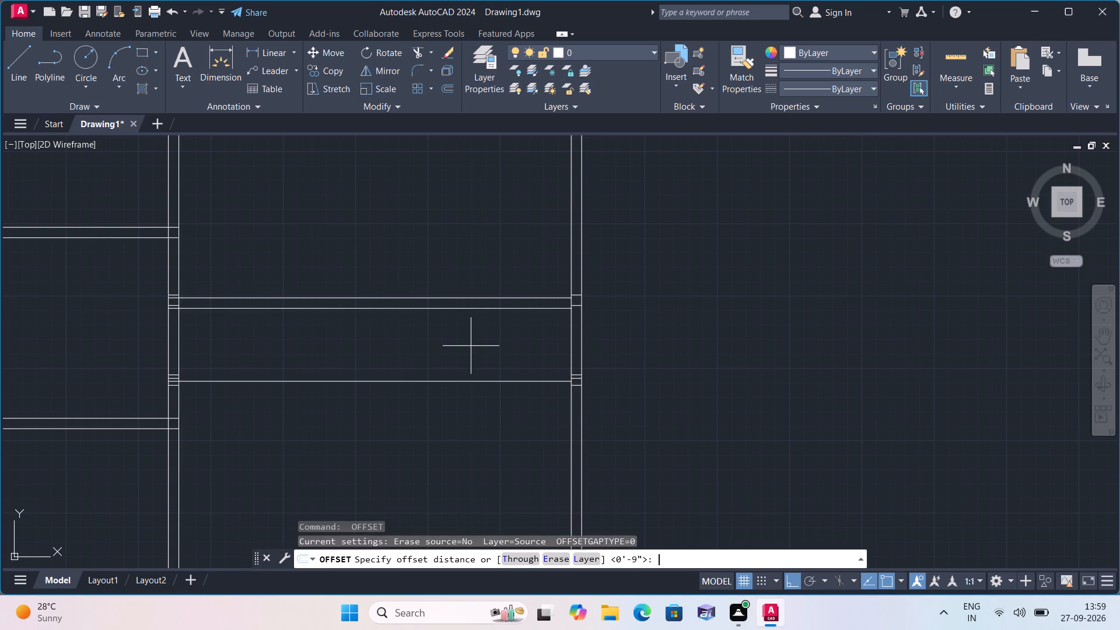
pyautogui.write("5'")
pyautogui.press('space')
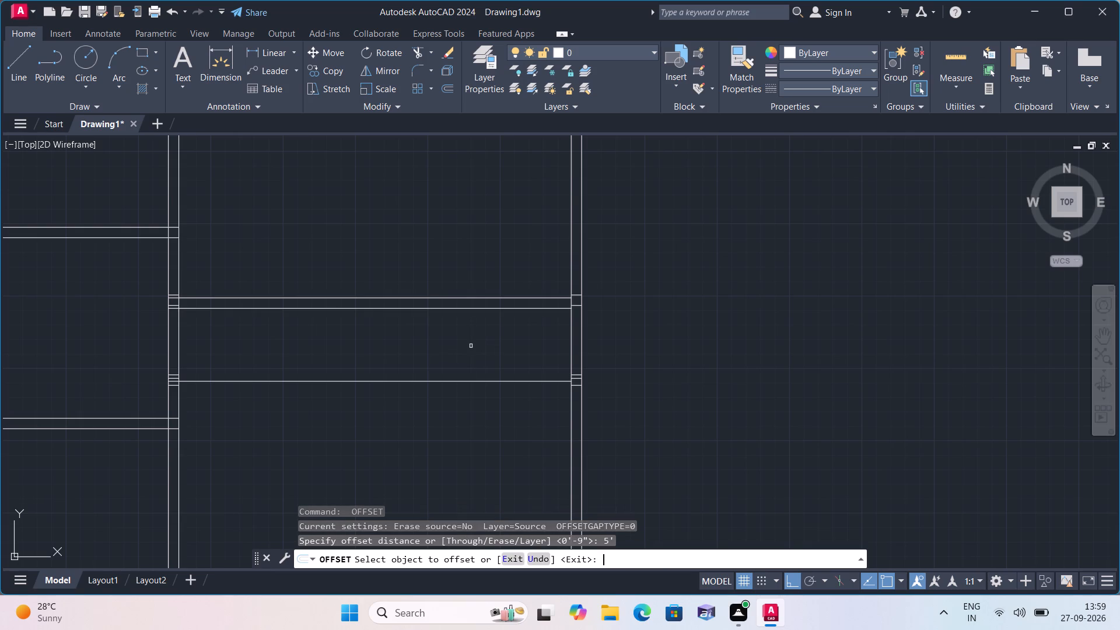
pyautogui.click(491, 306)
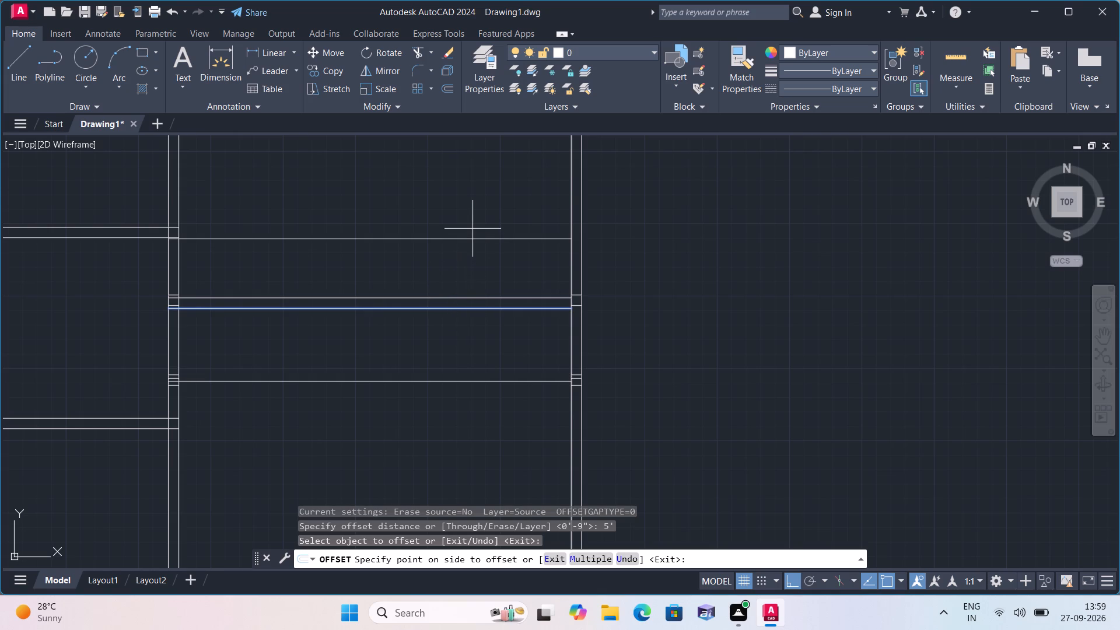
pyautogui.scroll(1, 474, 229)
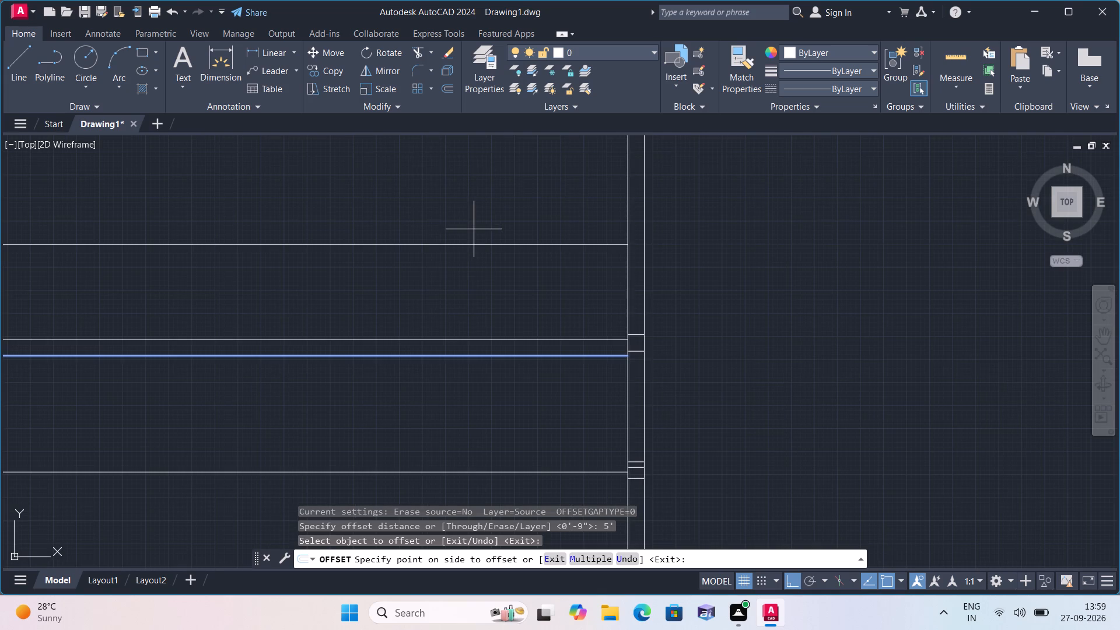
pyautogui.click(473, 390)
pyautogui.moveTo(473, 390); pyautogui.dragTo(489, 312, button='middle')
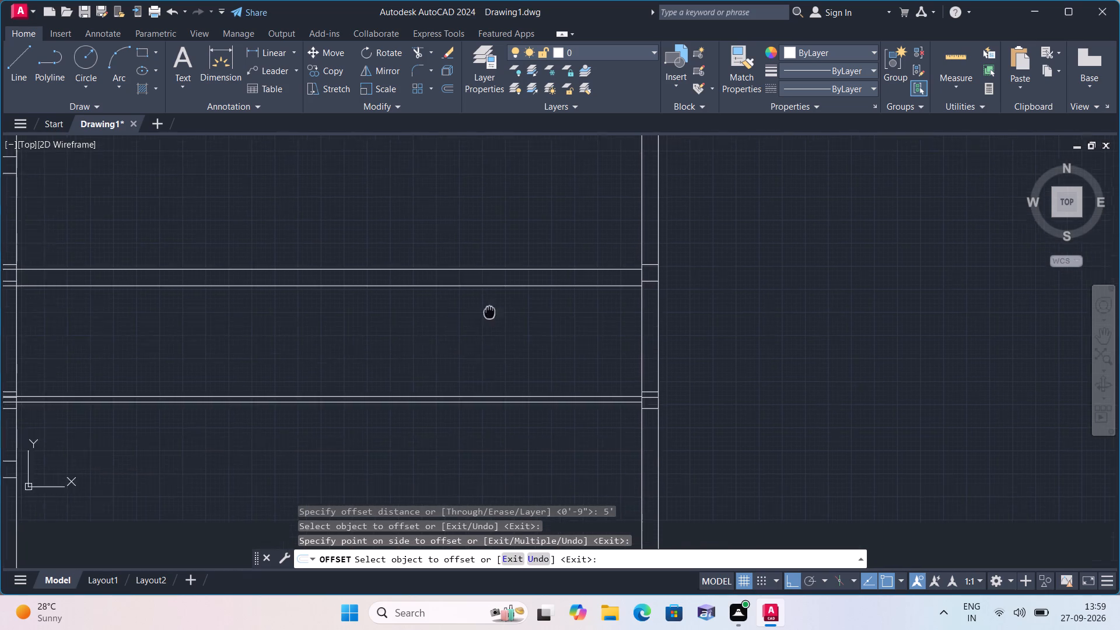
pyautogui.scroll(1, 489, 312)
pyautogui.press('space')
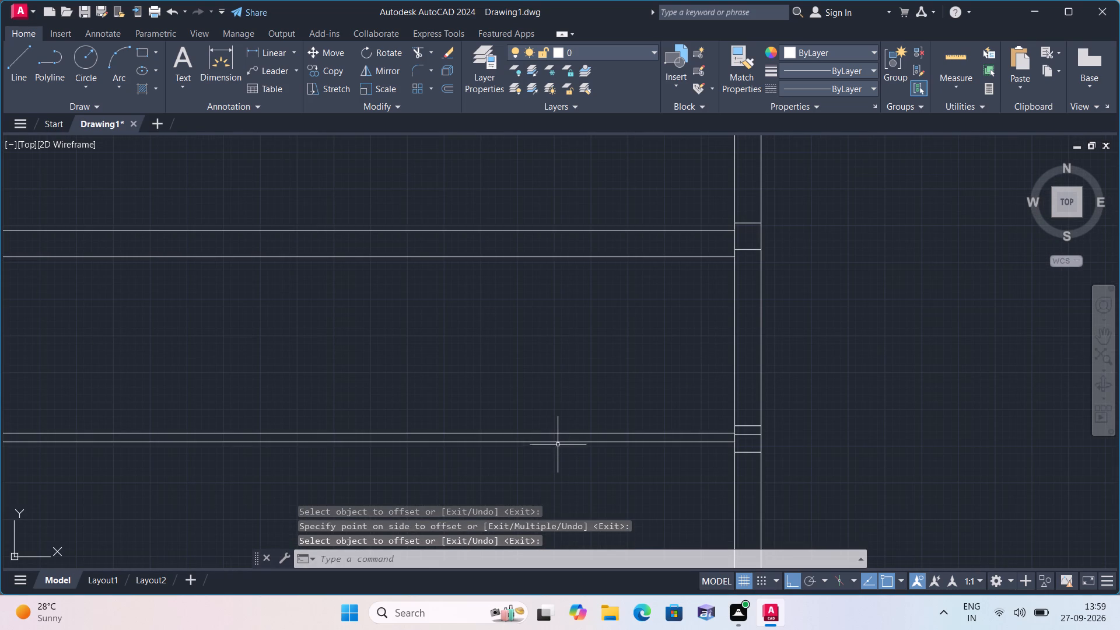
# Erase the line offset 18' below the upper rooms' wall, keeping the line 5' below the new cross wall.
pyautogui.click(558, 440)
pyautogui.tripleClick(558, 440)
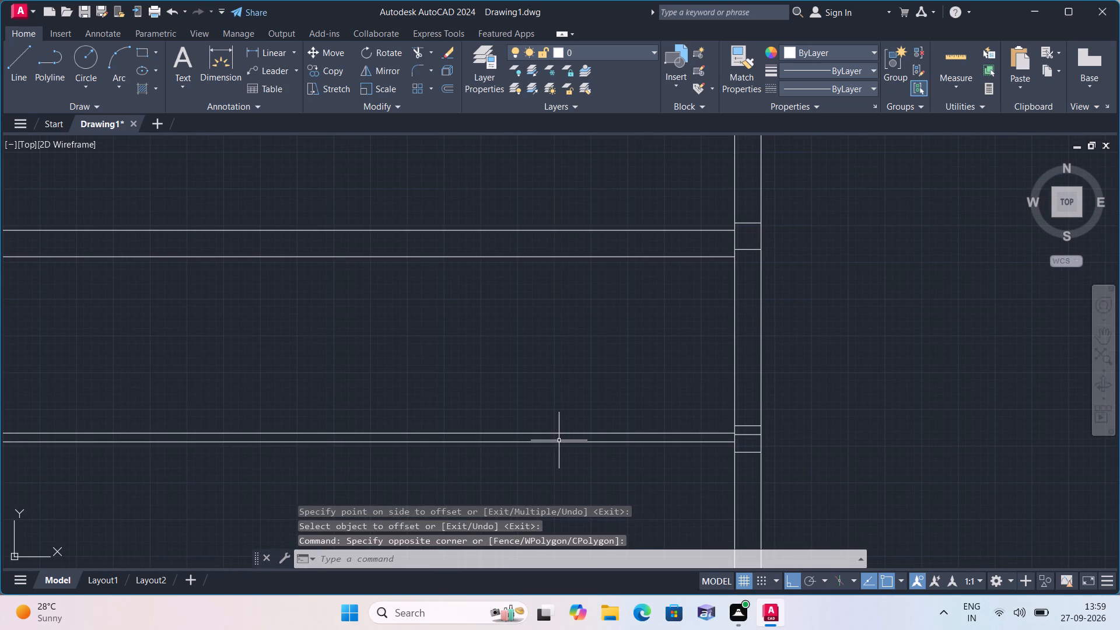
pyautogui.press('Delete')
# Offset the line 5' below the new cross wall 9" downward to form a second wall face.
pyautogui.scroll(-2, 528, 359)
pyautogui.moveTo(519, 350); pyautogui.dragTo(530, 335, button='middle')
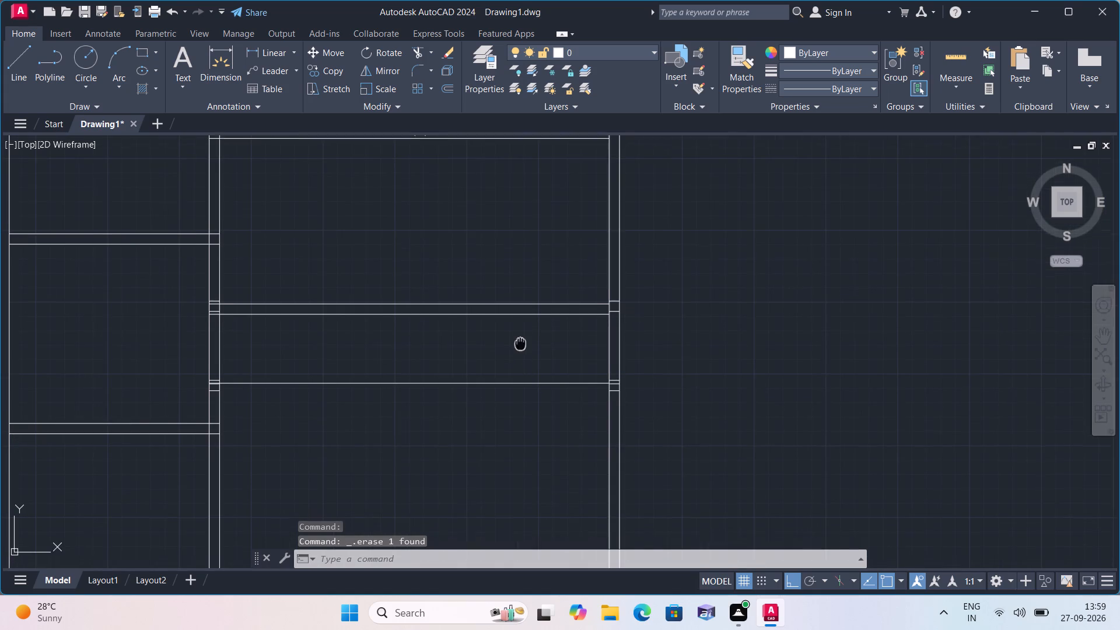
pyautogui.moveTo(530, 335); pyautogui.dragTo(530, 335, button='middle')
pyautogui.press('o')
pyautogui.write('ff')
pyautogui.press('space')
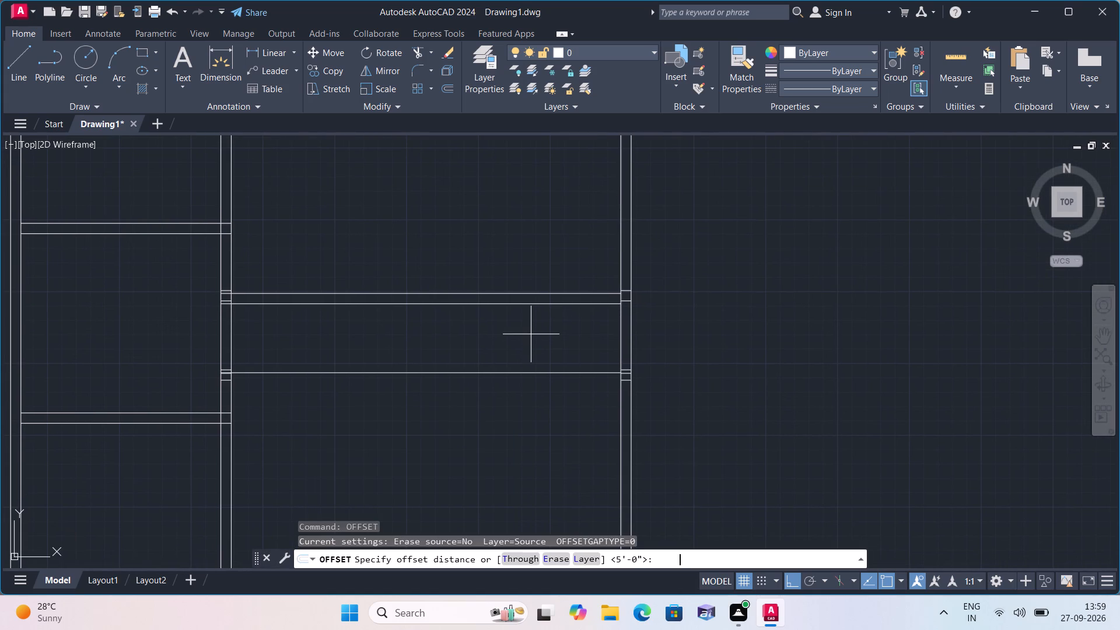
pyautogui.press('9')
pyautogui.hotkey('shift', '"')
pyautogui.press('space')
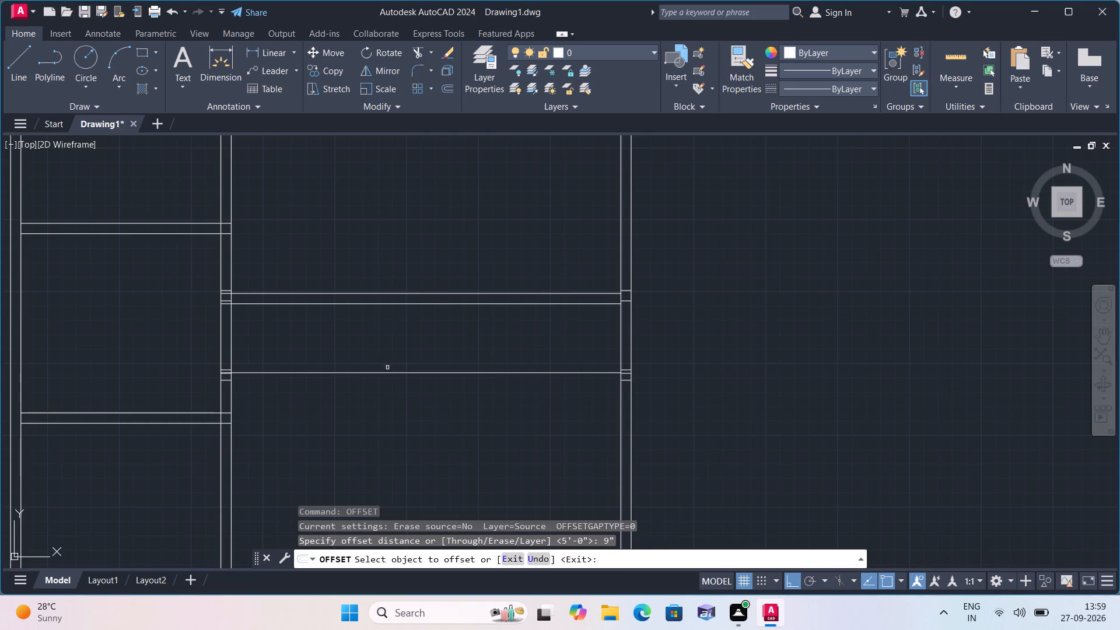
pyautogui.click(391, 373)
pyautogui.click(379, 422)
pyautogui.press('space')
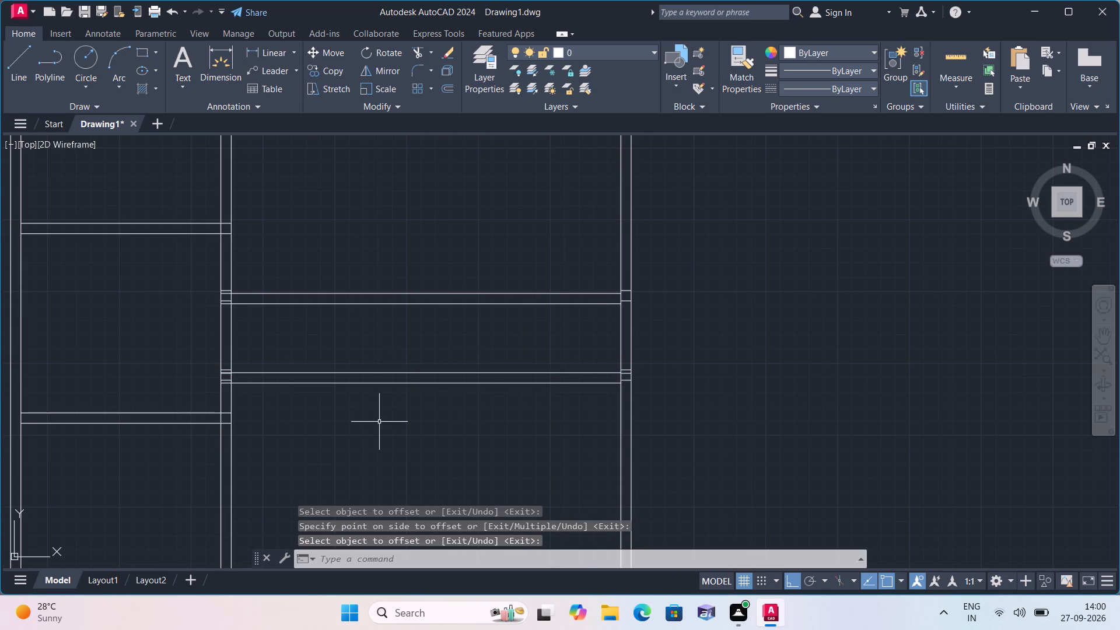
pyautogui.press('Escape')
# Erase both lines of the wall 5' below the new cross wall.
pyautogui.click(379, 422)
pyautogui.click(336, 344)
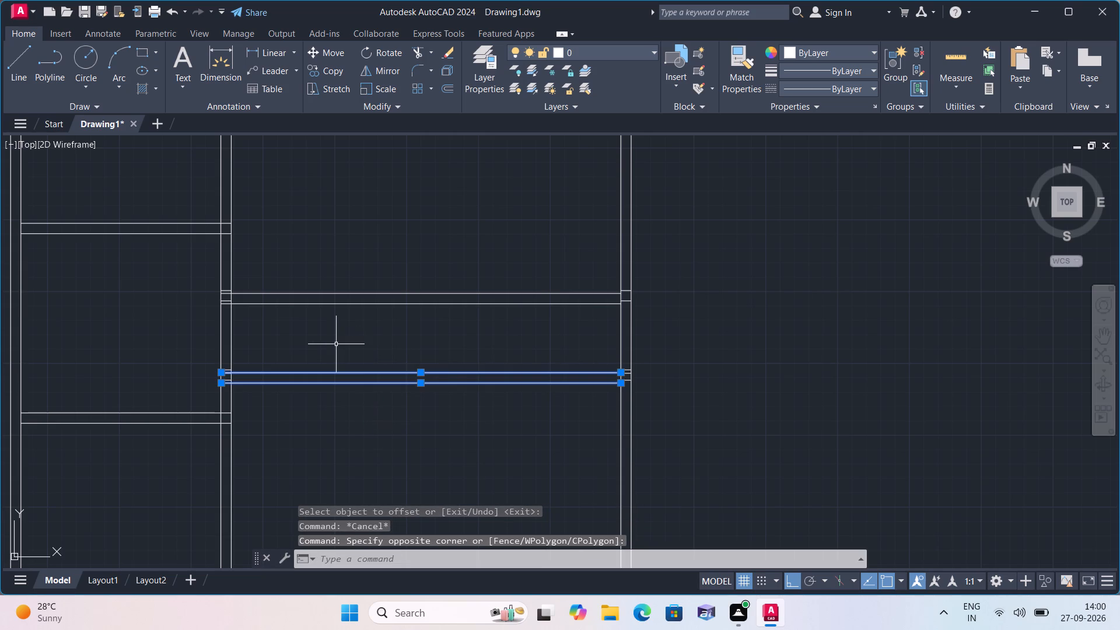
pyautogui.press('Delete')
# Erase both lines of the cross wall spanning between the middle wall and the right outer wall below the upper rooms.
pyautogui.scroll(-1, 336, 344)
pyautogui.scroll(1, 336, 344)
pyautogui.scroll(-1, 336, 344)
pyautogui.scroll(1, 336, 344)
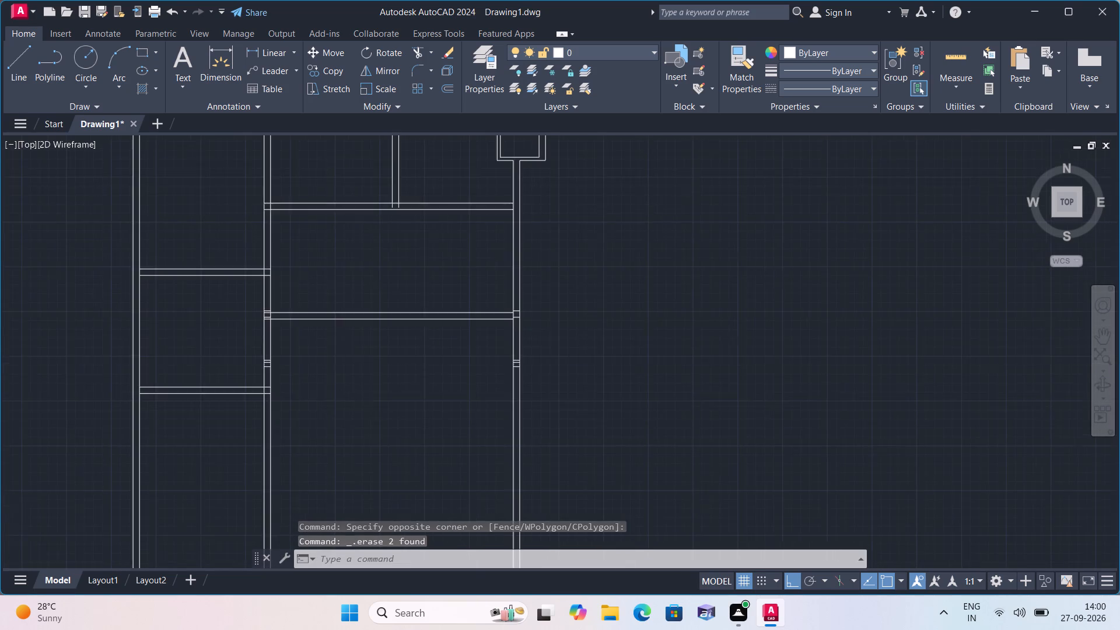
pyautogui.scroll(-1, 336, 344)
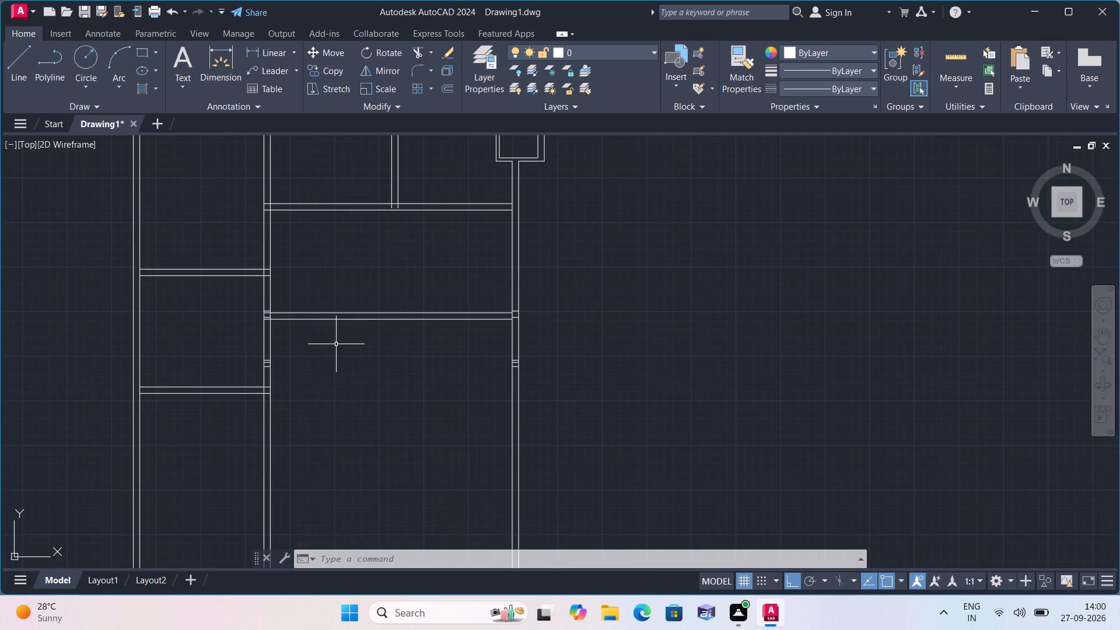
pyautogui.scroll(-1, 336, 344)
pyautogui.moveTo(336, 344); pyautogui.dragTo(375, 381, button='middle')
pyautogui.moveTo(375, 381); pyautogui.dragTo(373, 383, button='middle')
pyautogui.scroll(-1, 373, 383)
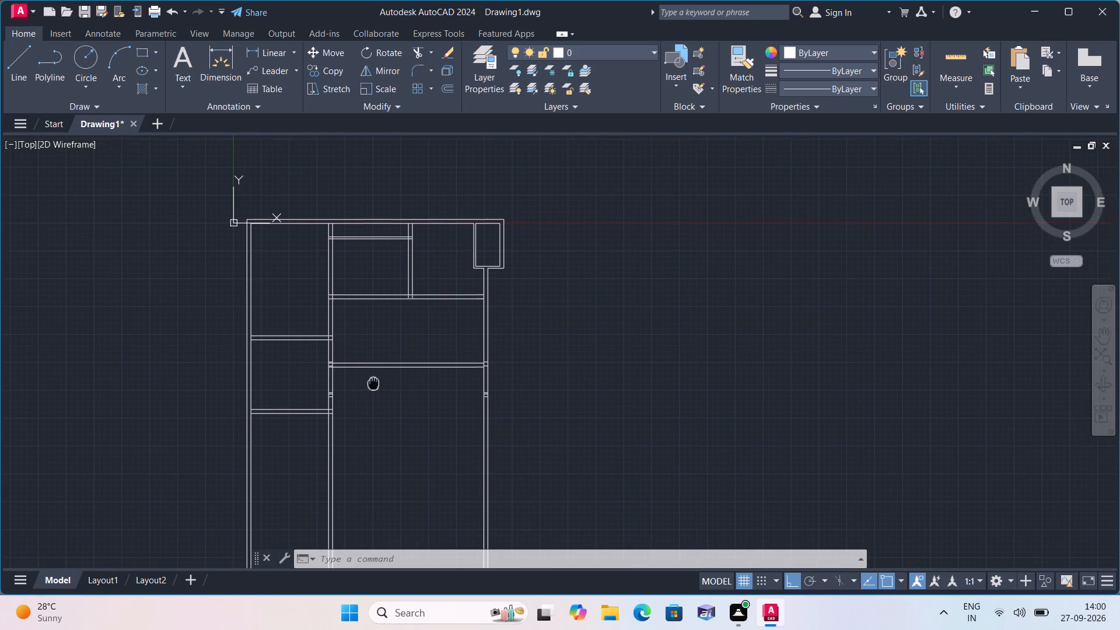
pyautogui.moveTo(373, 383); pyautogui.dragTo(417, 354, button='middle')
pyautogui.scroll(1, 417, 354)
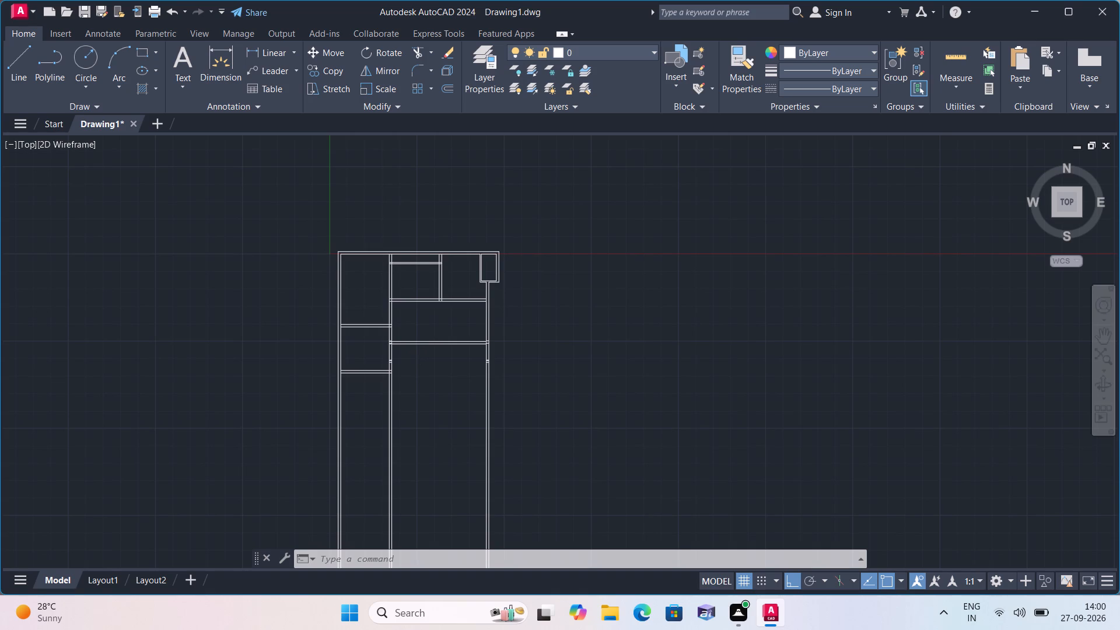
pyautogui.click(419, 358)
pyautogui.click(380, 313)
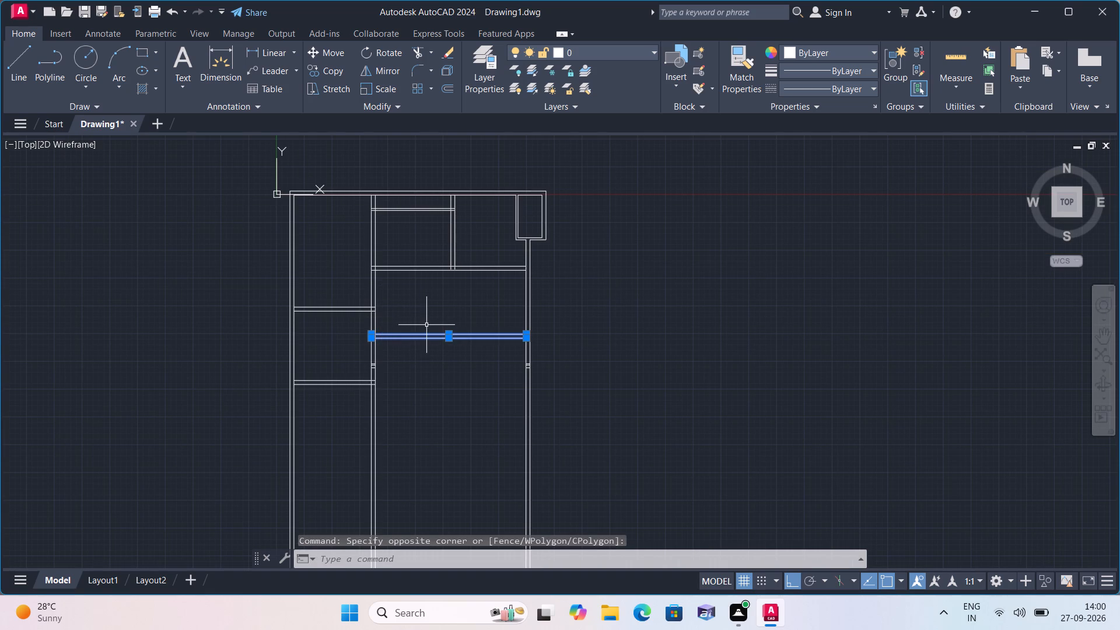
pyautogui.press('Delete')
# Extend both lines of the left room's bottom wall across the plan to the outer faces of the left and right outer walls.
pyautogui.write('exten')
pyautogui.press('space')
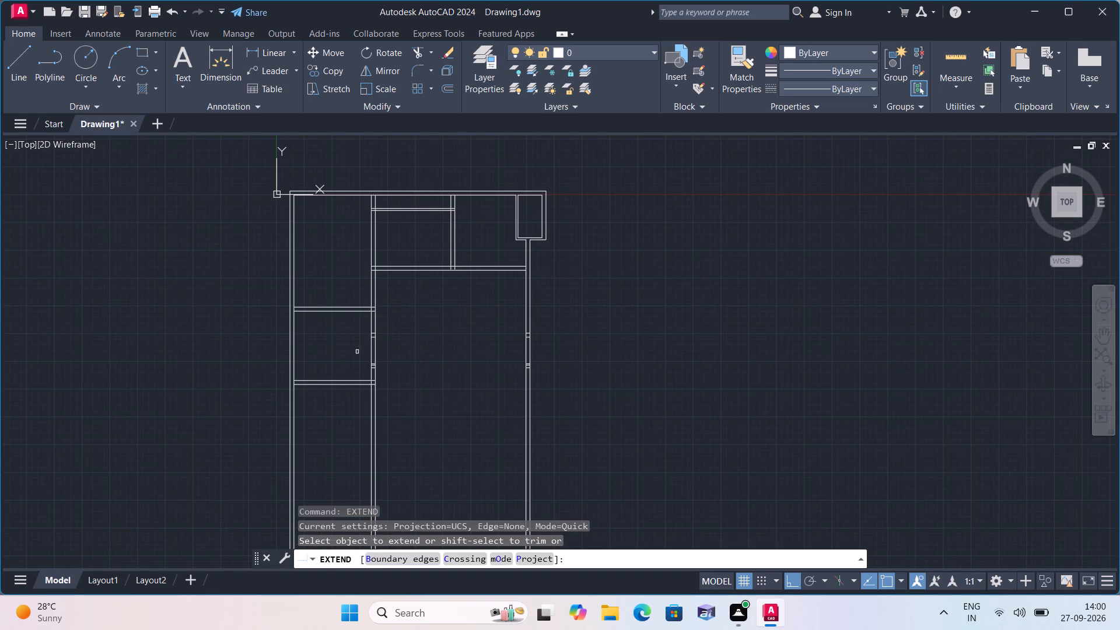
pyautogui.click(321, 369)
pyautogui.click(322, 470)
pyautogui.click(343, 368)
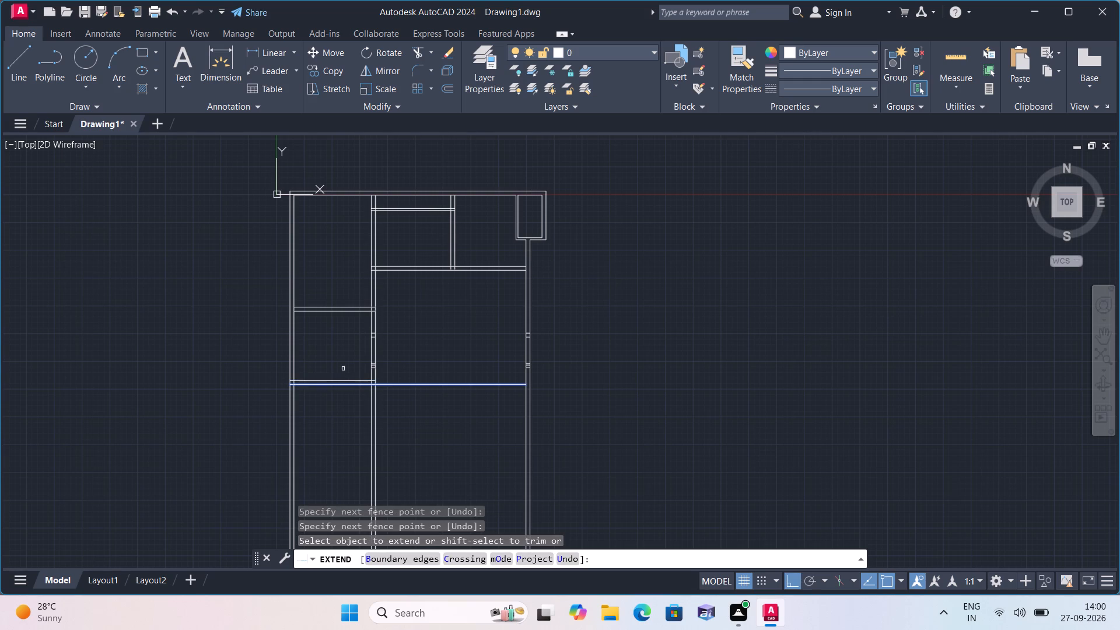
pyautogui.click(349, 432)
pyautogui.click(467, 354)
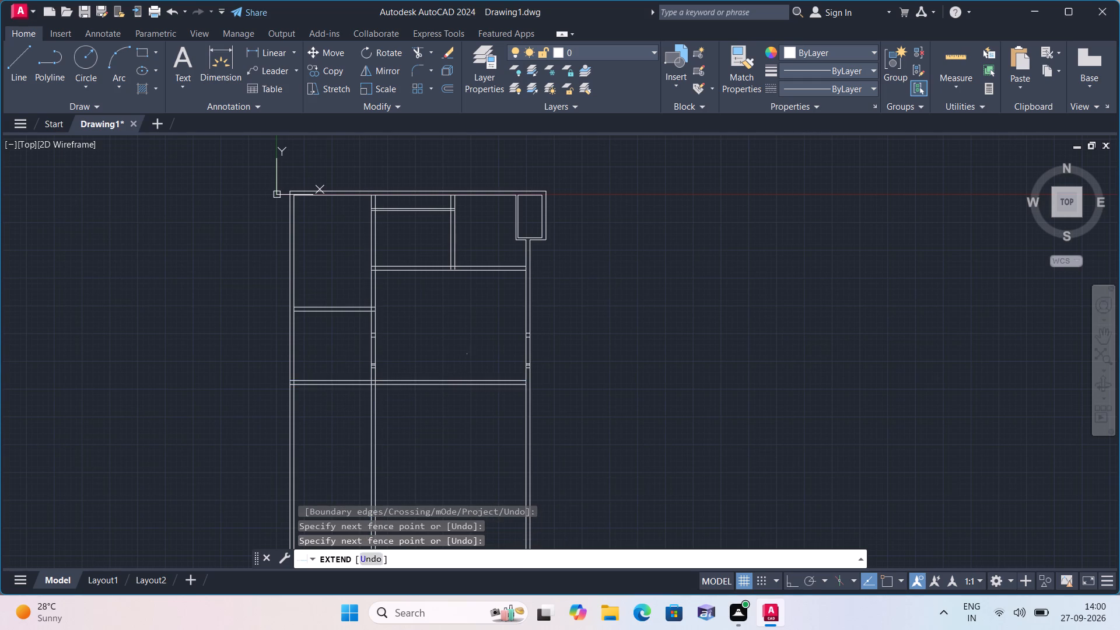
pyautogui.click(471, 418)
pyautogui.press('Escape')
# Trim the leftover short cross lines inside the middle wall above the extended cross wall.
pyautogui.write('trim')
pyautogui.press('space')
pyautogui.scroll(2, 341, 317)
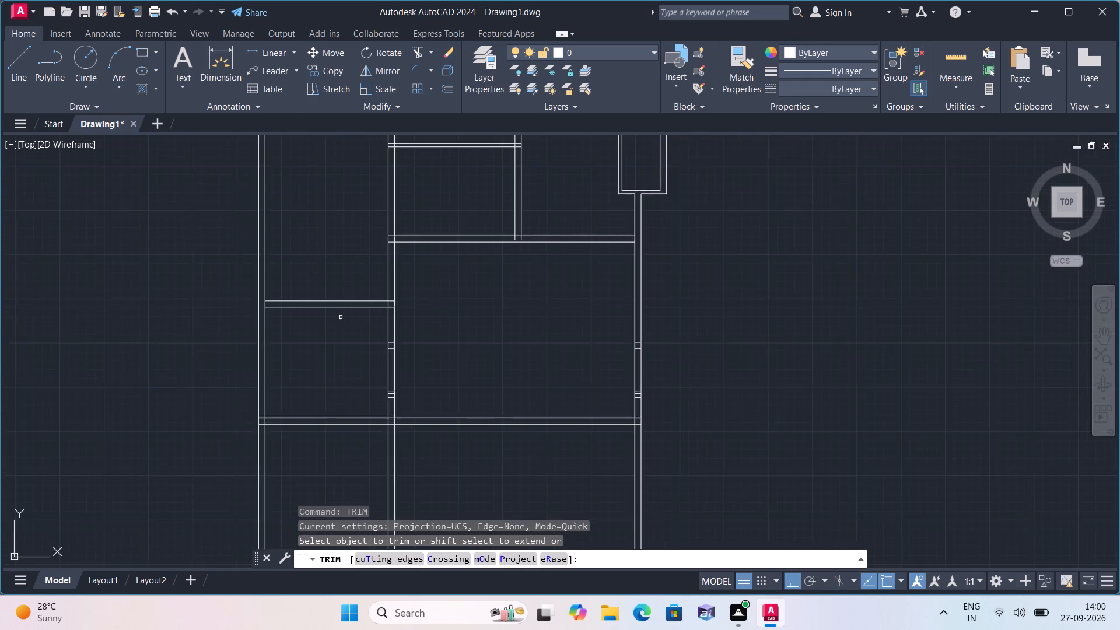
pyautogui.scroll(2, 350, 335)
pyautogui.moveTo(440, 355); pyautogui.dragTo(389, 229, button='middle')
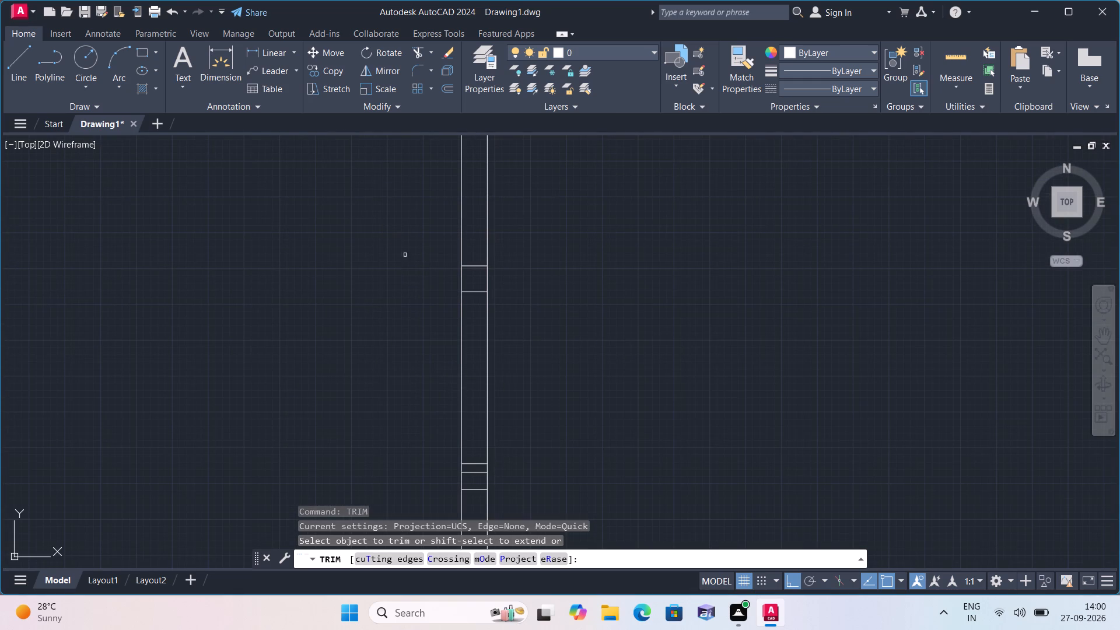
pyautogui.click(475, 258)
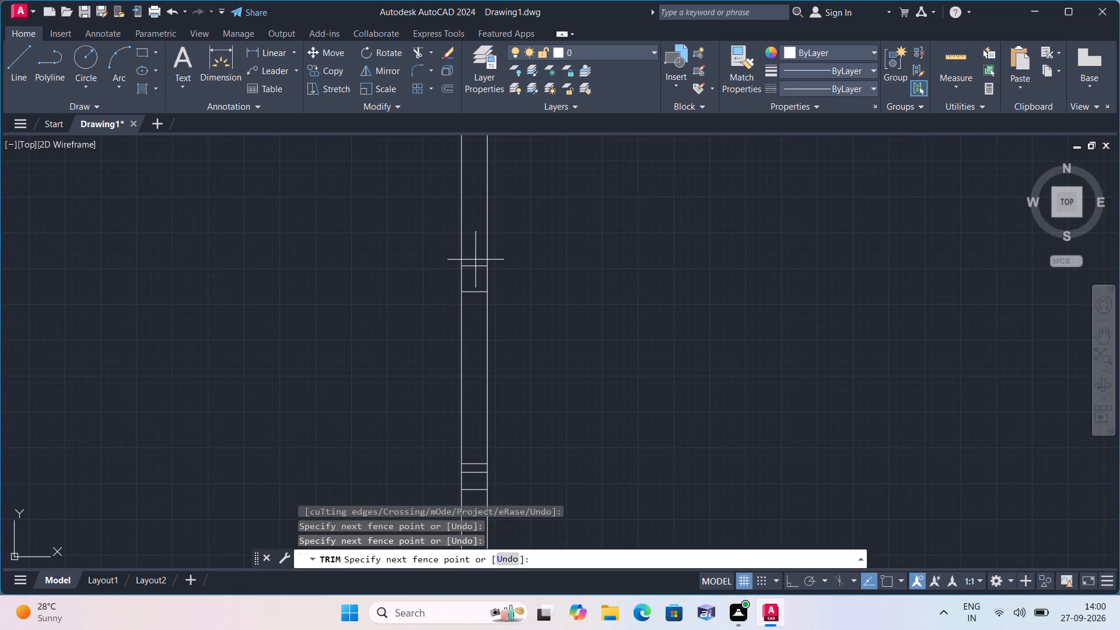
pyautogui.click(473, 314)
pyautogui.scroll(-1, 448, 313)
pyautogui.moveTo(439, 310); pyautogui.dragTo(407, 220, button='middle')
pyautogui.scroll(-1, 422, 259)
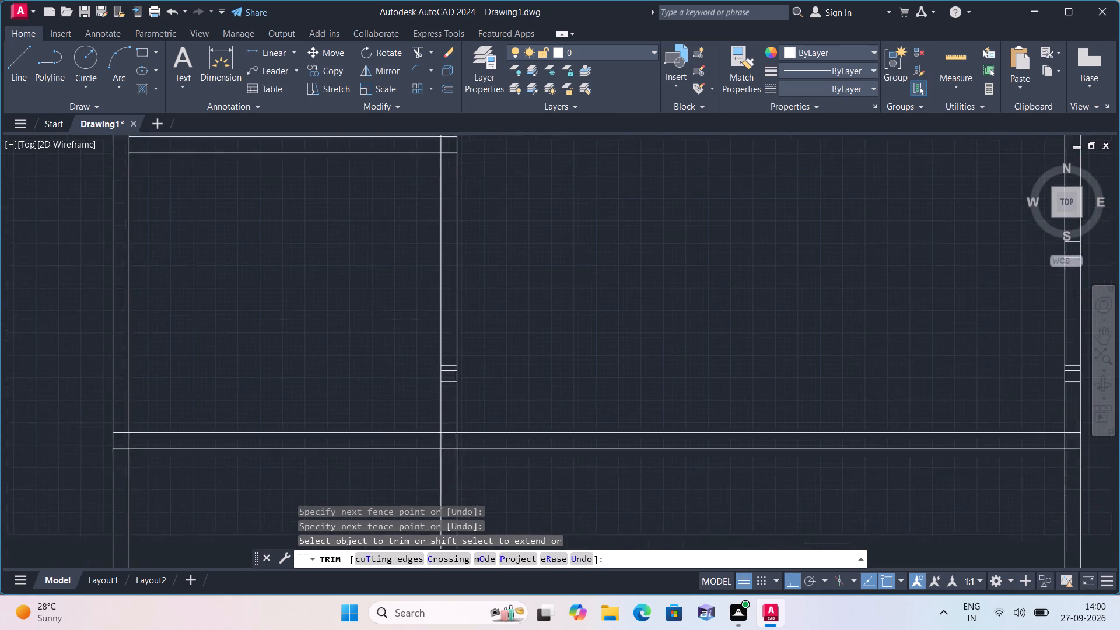
pyautogui.moveTo(407, 220); pyautogui.dragTo(401, 211, button='middle')
pyautogui.scroll(3, 402, 265)
pyautogui.click(448, 306)
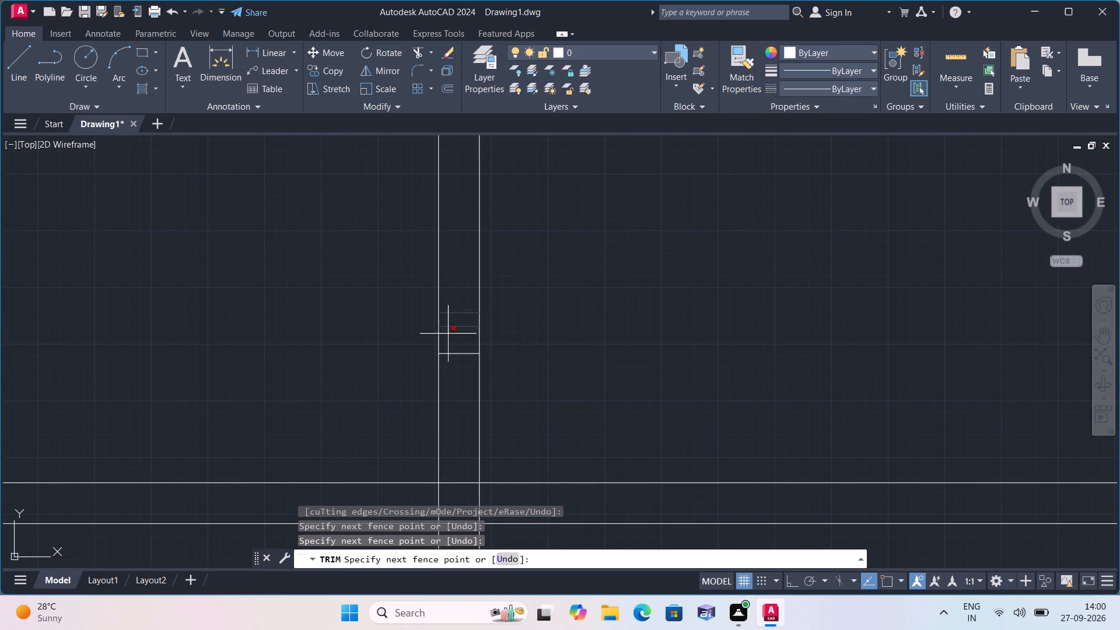
pyautogui.click(454, 372)
pyautogui.scroll(-3, 169, 211)
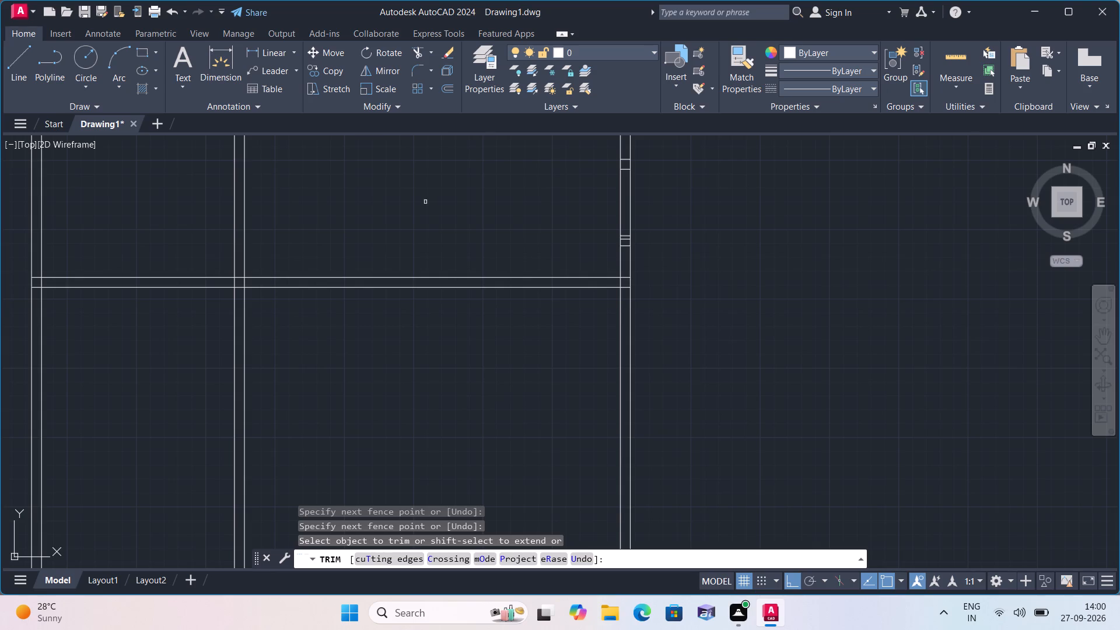
# Trim the leftover short cross lines inside the right outer wall above the extended cross wall.
pyautogui.moveTo(425, 202); pyautogui.dragTo(307, 268, button='middle')
pyautogui.scroll(2, 489, 211)
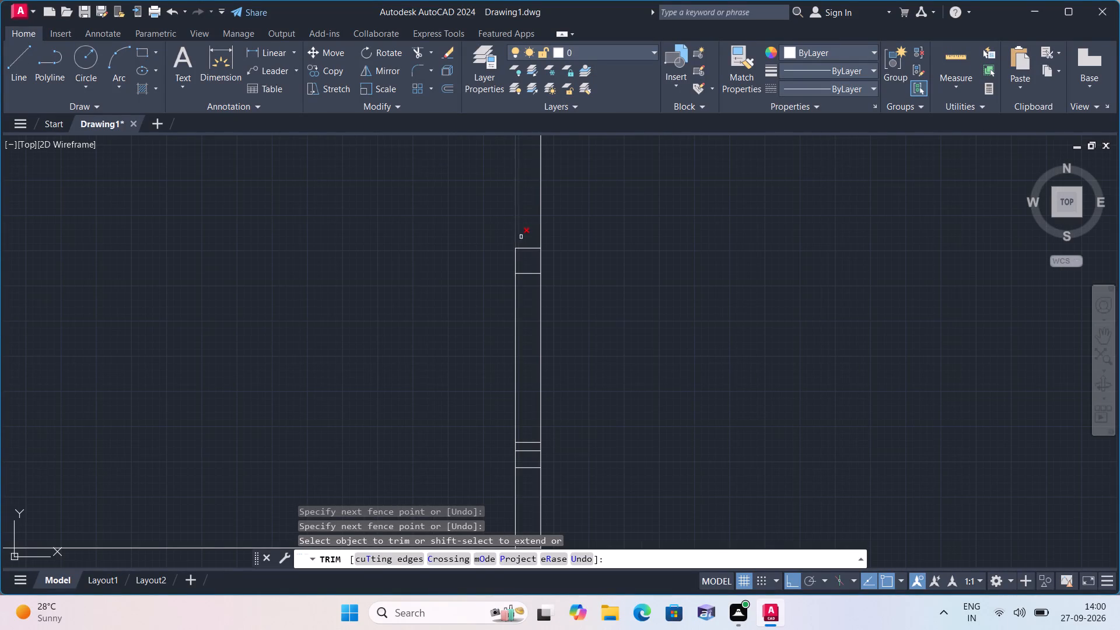
pyautogui.click(531, 242)
pyautogui.click(531, 288)
pyautogui.scroll(-2, 531, 275)
pyautogui.moveTo(529, 208); pyautogui.dragTo(522, 189, button='middle')
pyautogui.scroll(1, 526, 296)
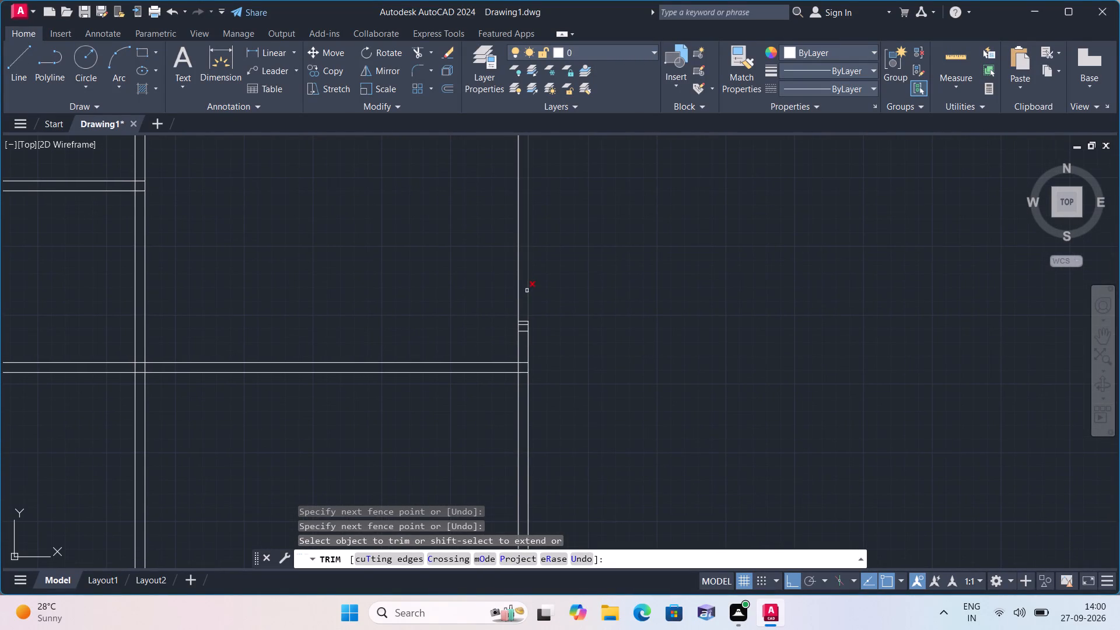
pyautogui.scroll(-1, 521, 289)
pyautogui.moveTo(520, 288); pyautogui.dragTo(460, 195, button='middle')
pyautogui.scroll(1, 454, 243)
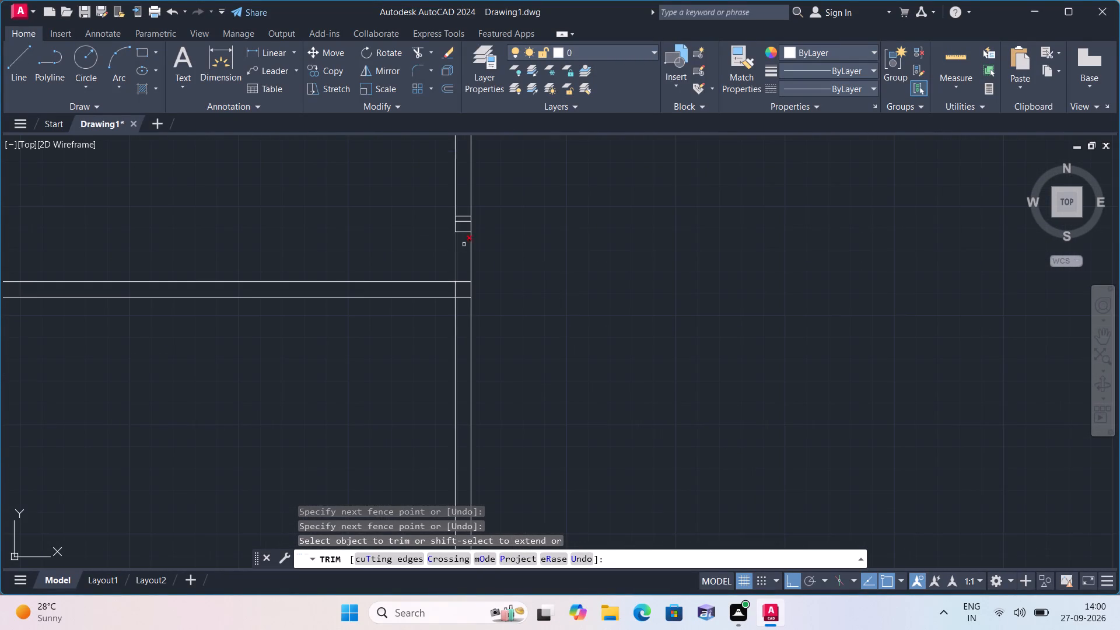
pyautogui.click(466, 244)
pyautogui.click(459, 202)
pyautogui.scroll(-2, 433, 204)
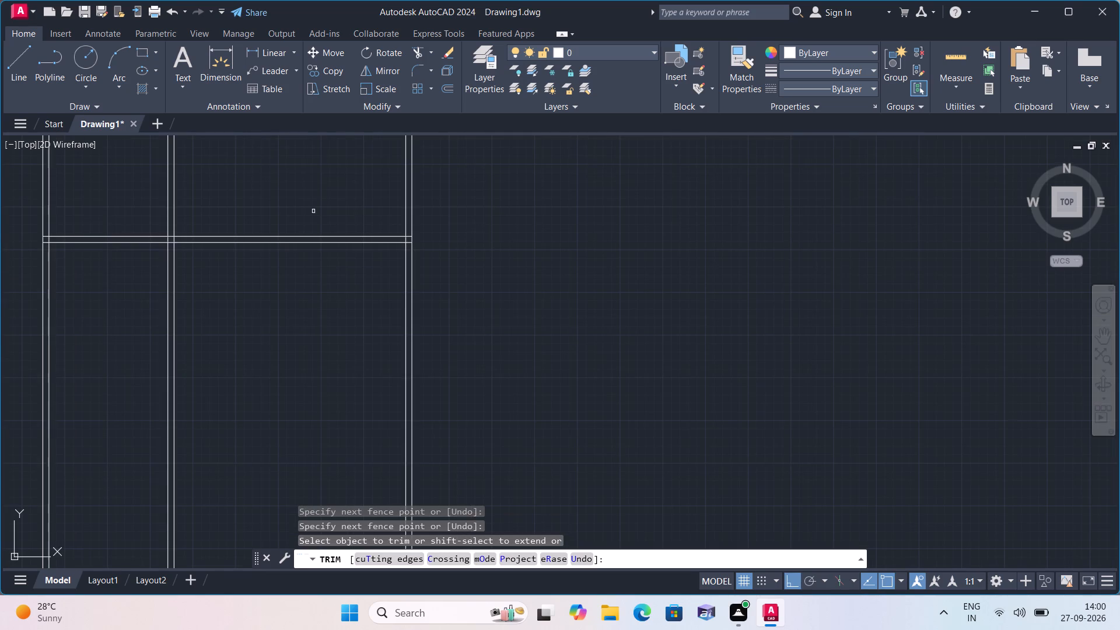
pyautogui.press('Escape')
# Offset the upper face of the extended cross wall 5' upward.
pyautogui.write('off')
pyautogui.press('space')
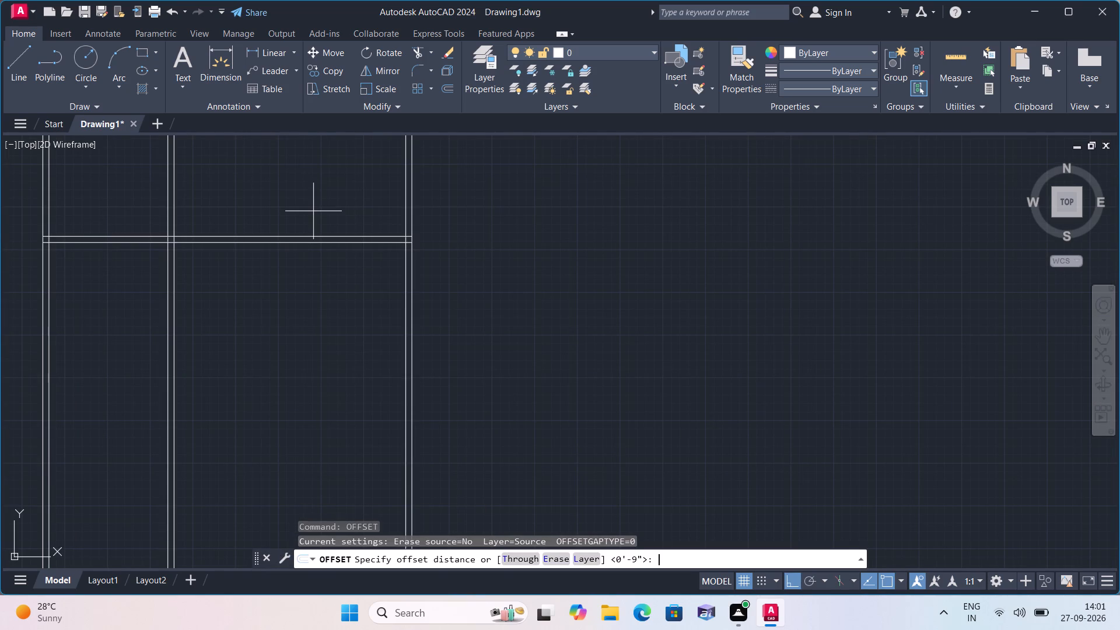
pyautogui.scroll(-1, 313, 211)
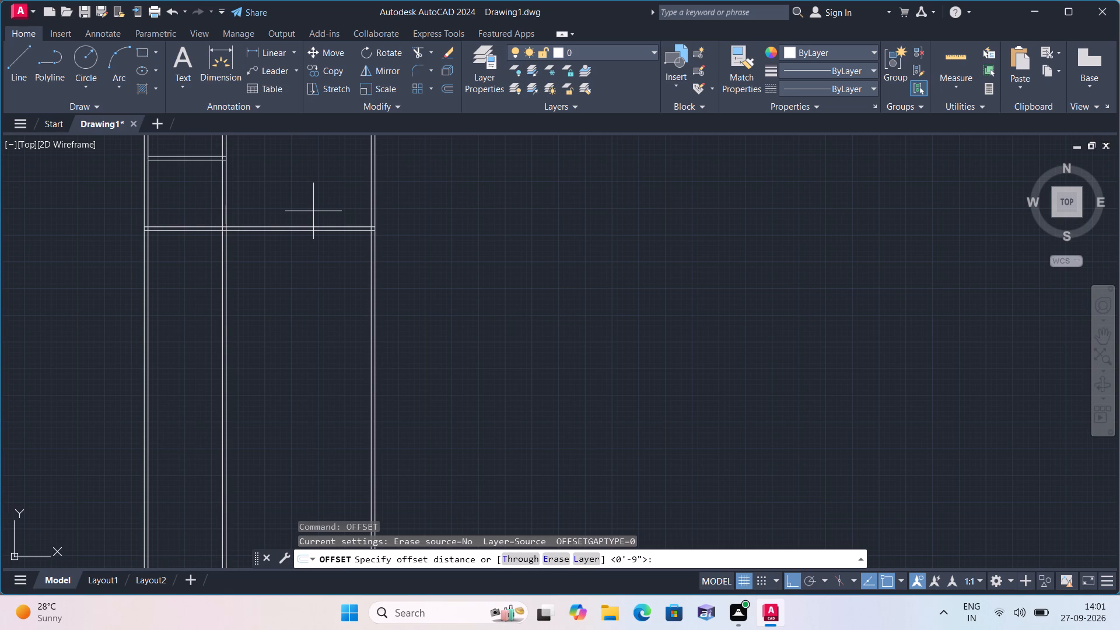
pyautogui.press('5')
pyautogui.scroll(1, 313, 211)
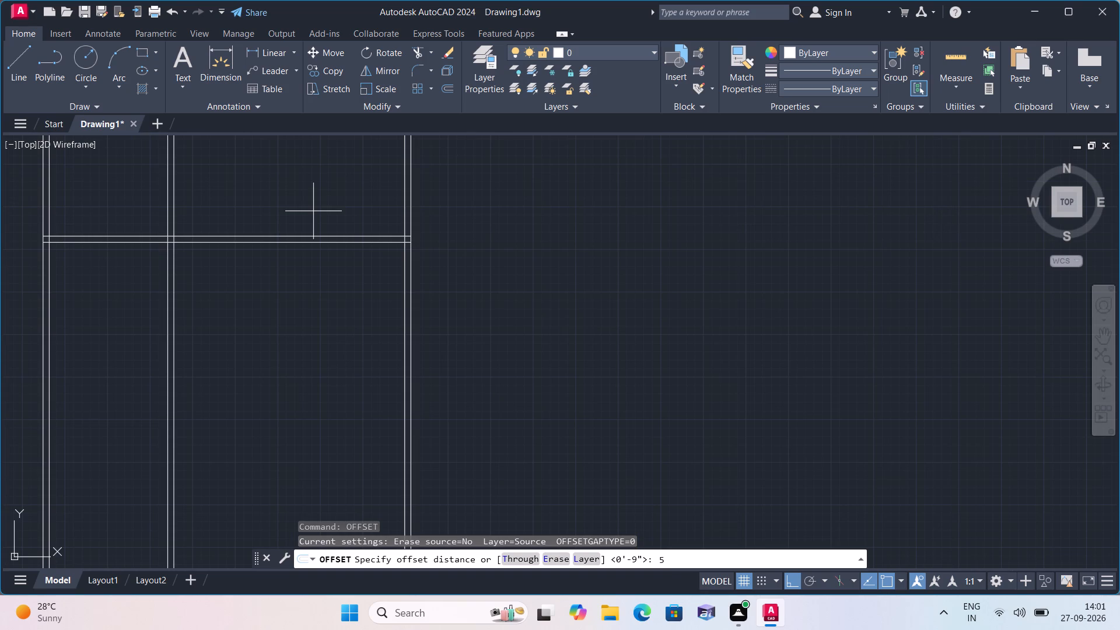
pyautogui.scroll(-1, 313, 211)
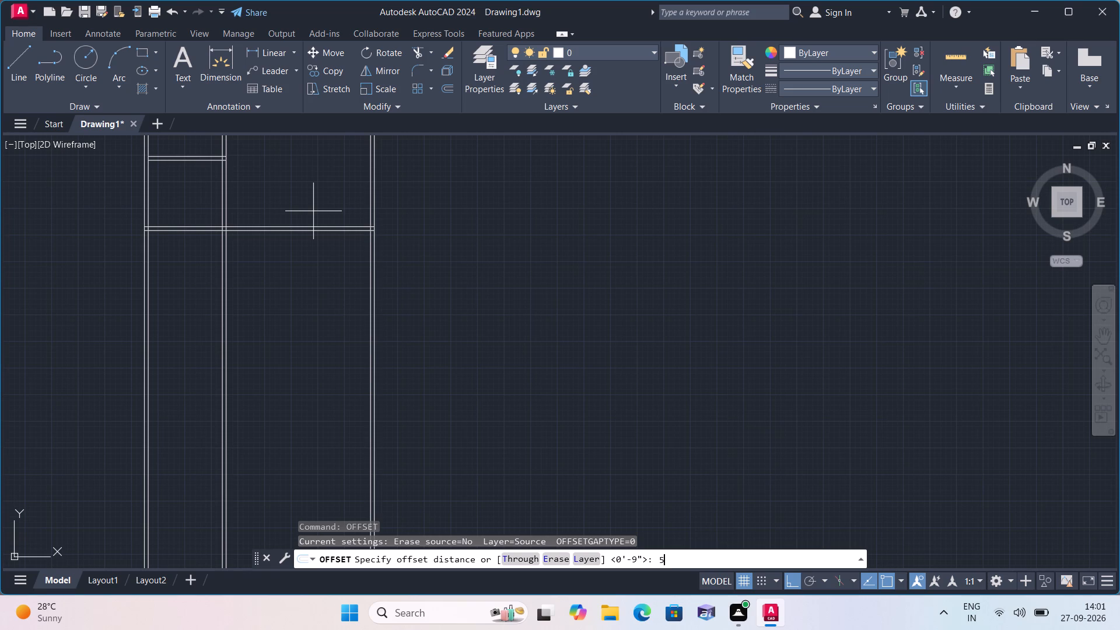
pyautogui.press("'")
pyautogui.press('space')
pyautogui.scroll(1, 314, 227)
pyautogui.click(314, 227)
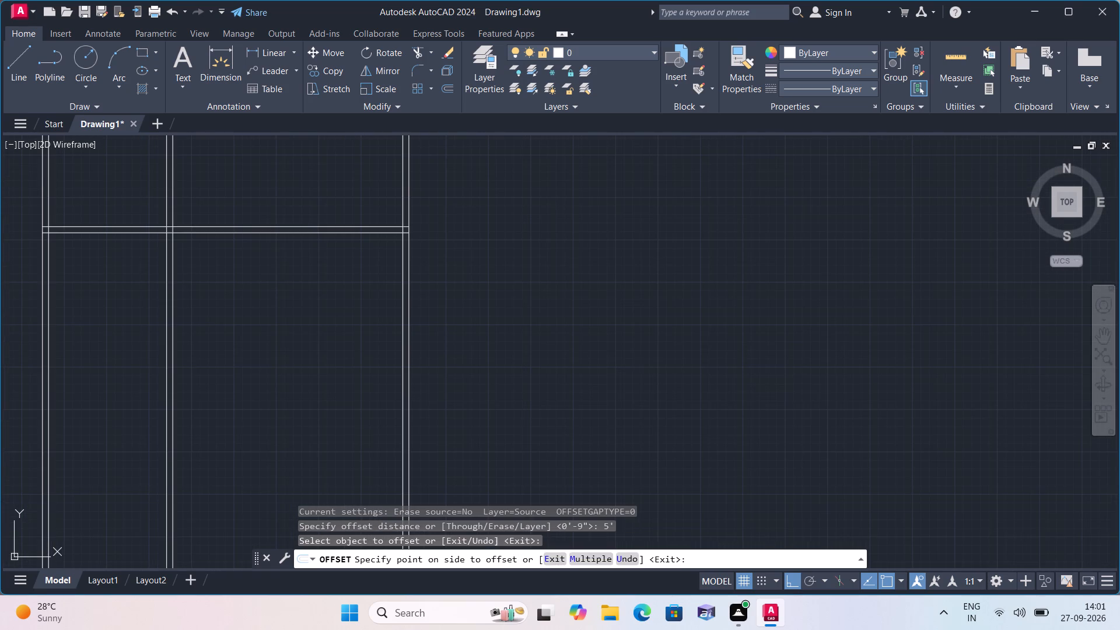
pyautogui.click(302, 181)
pyautogui.moveTo(302, 177); pyautogui.dragTo(325, 314, button='middle')
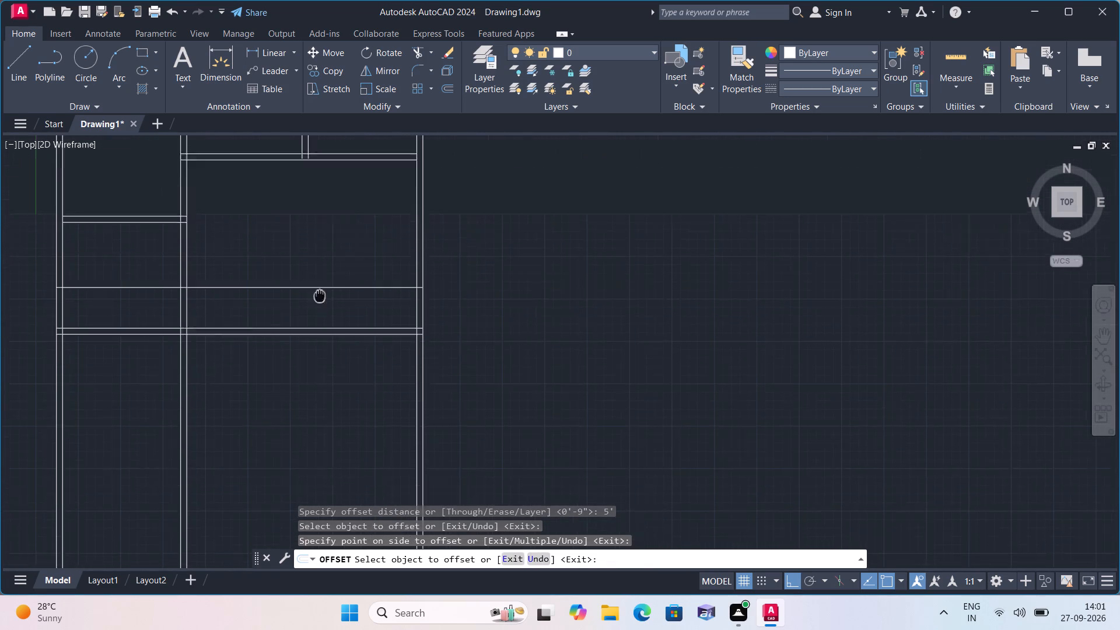
pyautogui.press('space')
# Offset the line 5' above the extended cross wall 9" upward to form the second wall face.
pyautogui.press('space')
pyautogui.write('9"')
pyautogui.press('space')
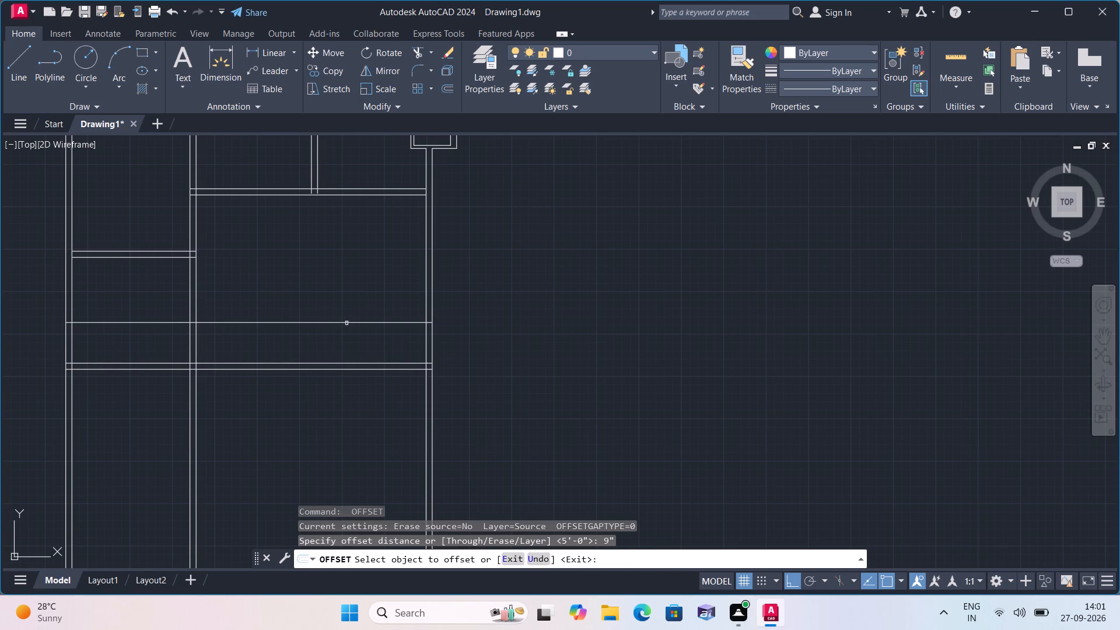
pyautogui.click(347, 324)
pyautogui.click(346, 278)
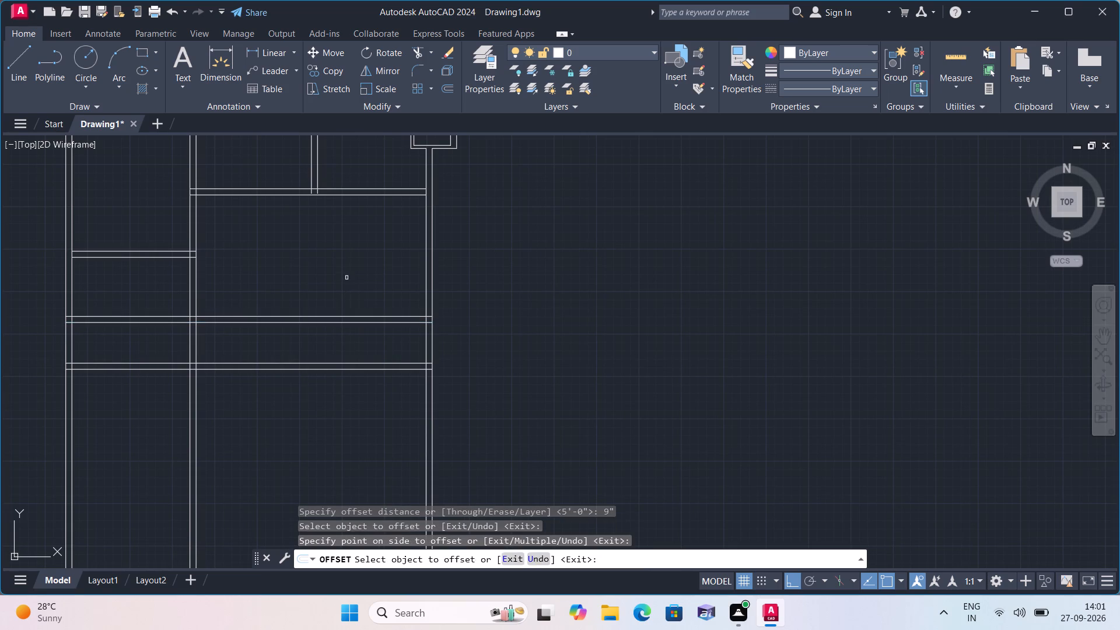
pyautogui.press('space')
# Trim both lines of the new 9" cross wall out of the left room, between the left outer wall and the middle wall.
pyautogui.write('trim')
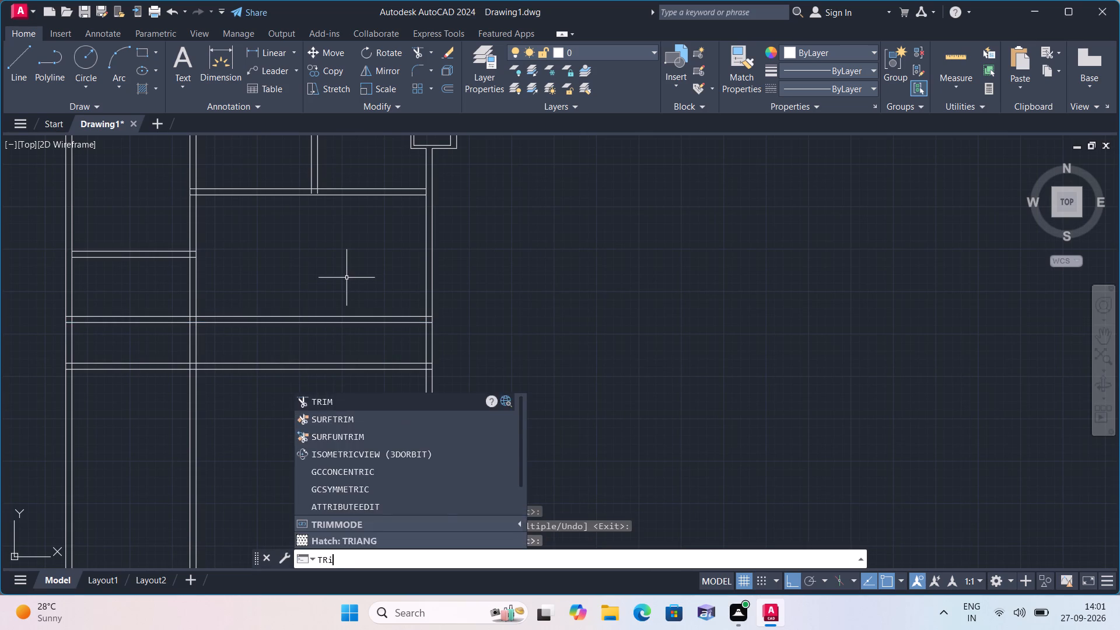
pyautogui.press('space')
pyautogui.click(173, 310)
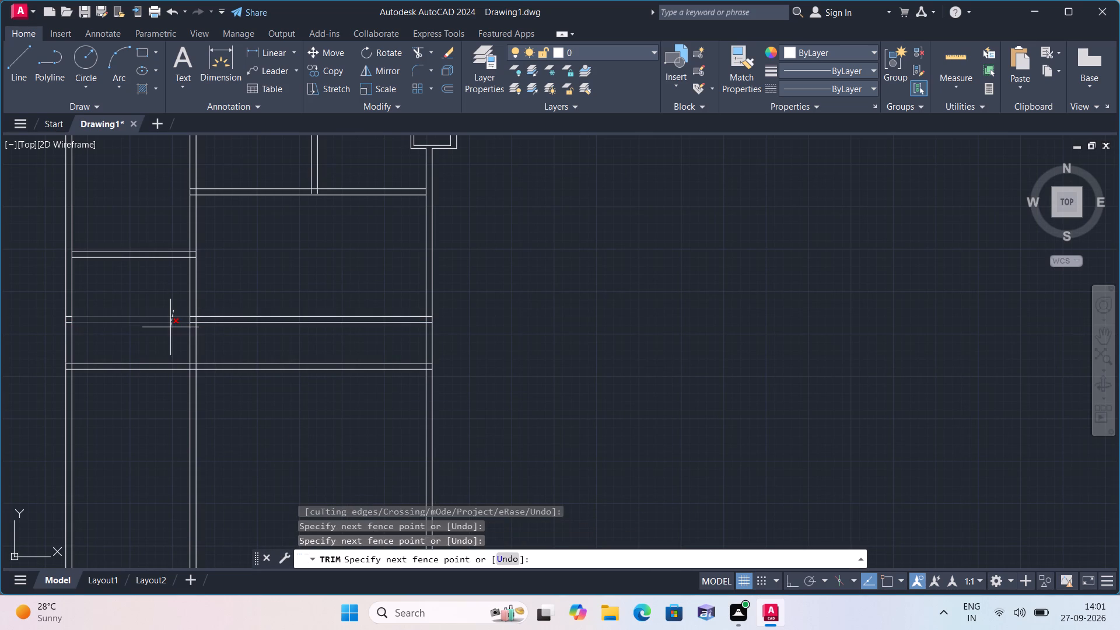
pyautogui.click(170, 331)
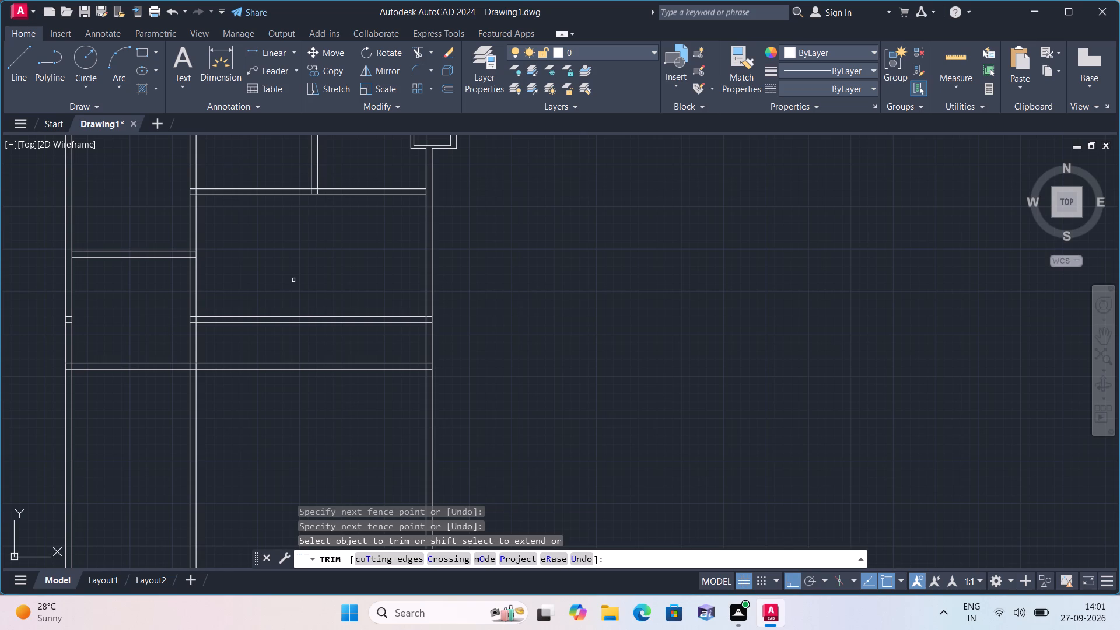
pyautogui.press('Escape')
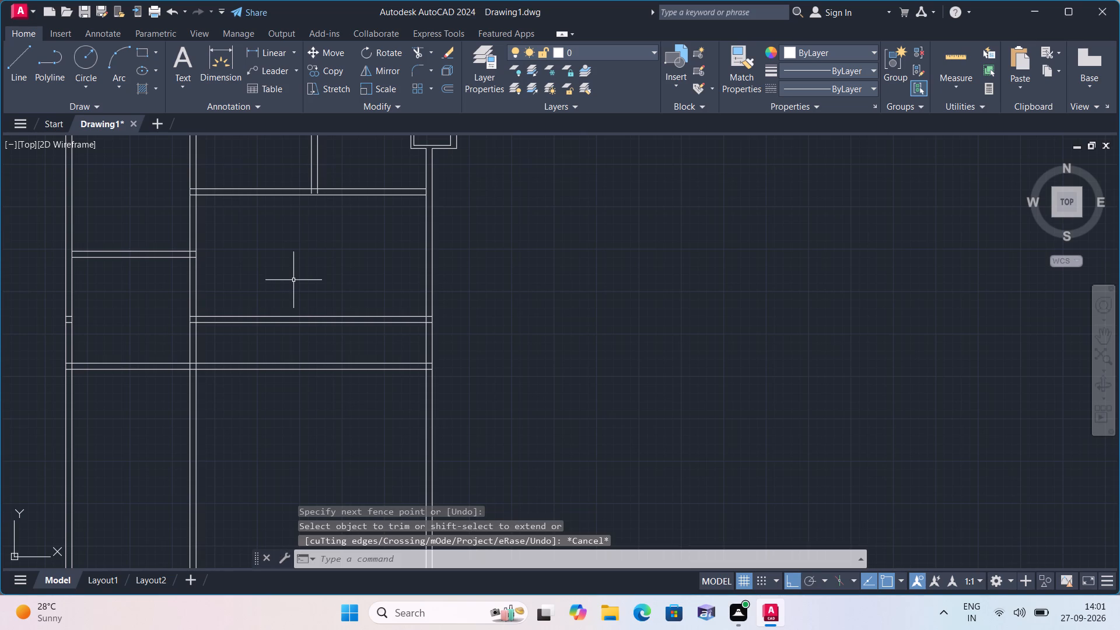
# Offset the inner face of the right outer wall 9'6" inward, toward the middle wall.
pyautogui.press('o')
pyautogui.write('ff')
pyautogui.press('space')
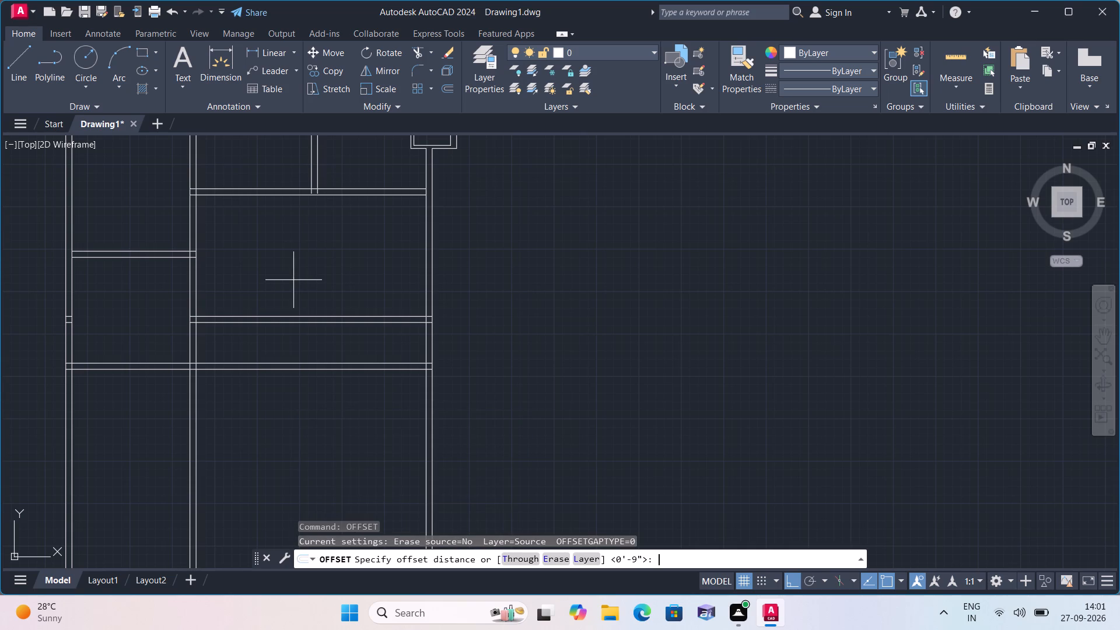
pyautogui.scroll(-1, 293, 280)
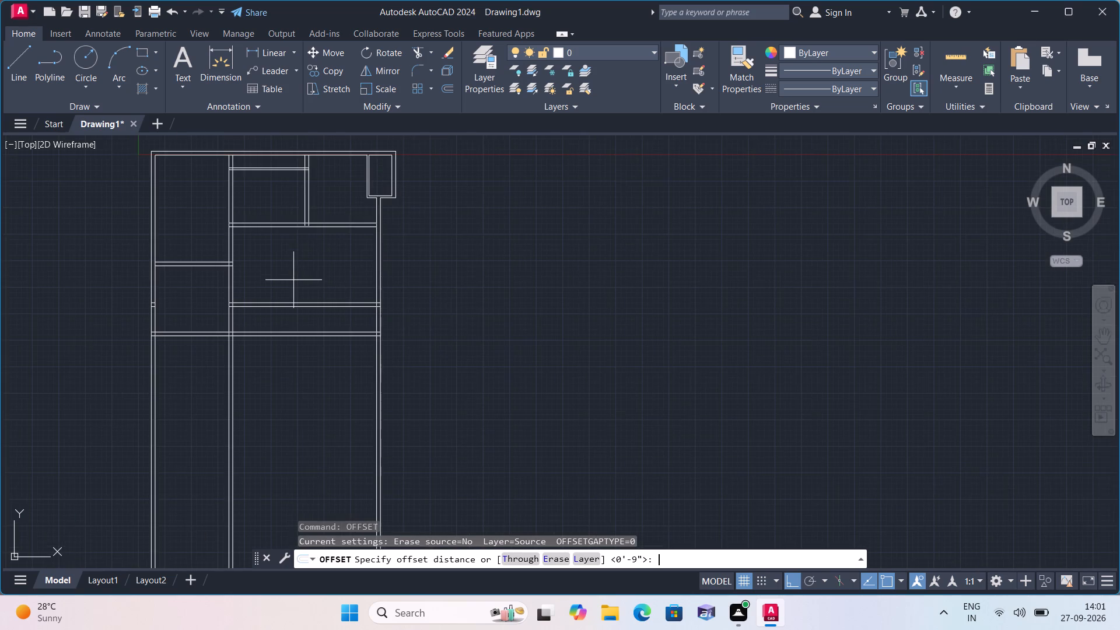
pyautogui.scroll(2, 293, 280)
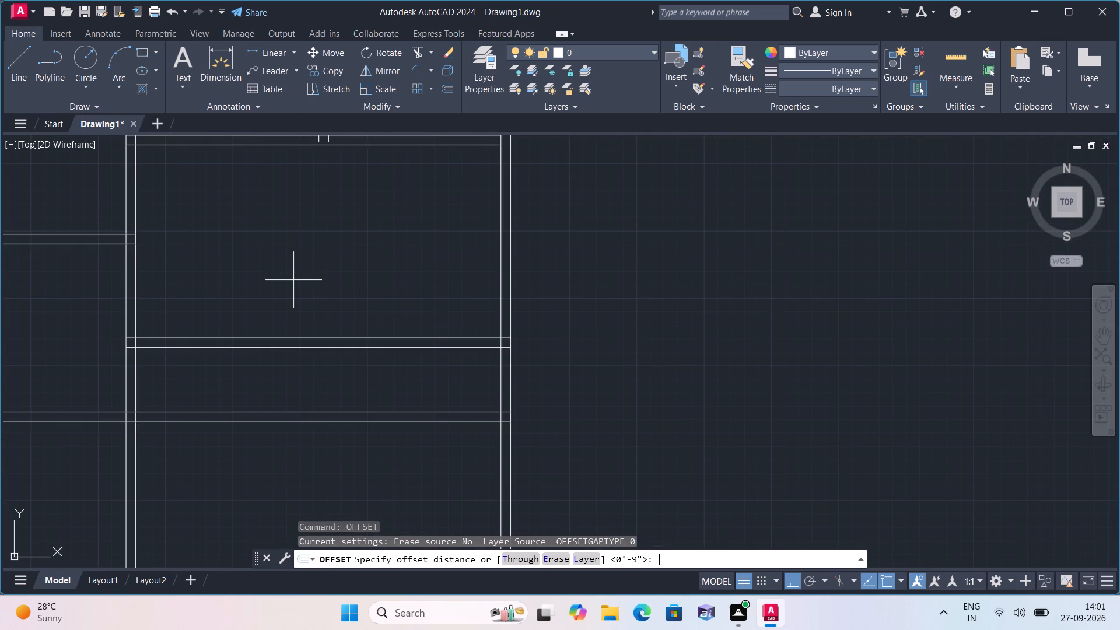
pyautogui.scroll(1, 293, 280)
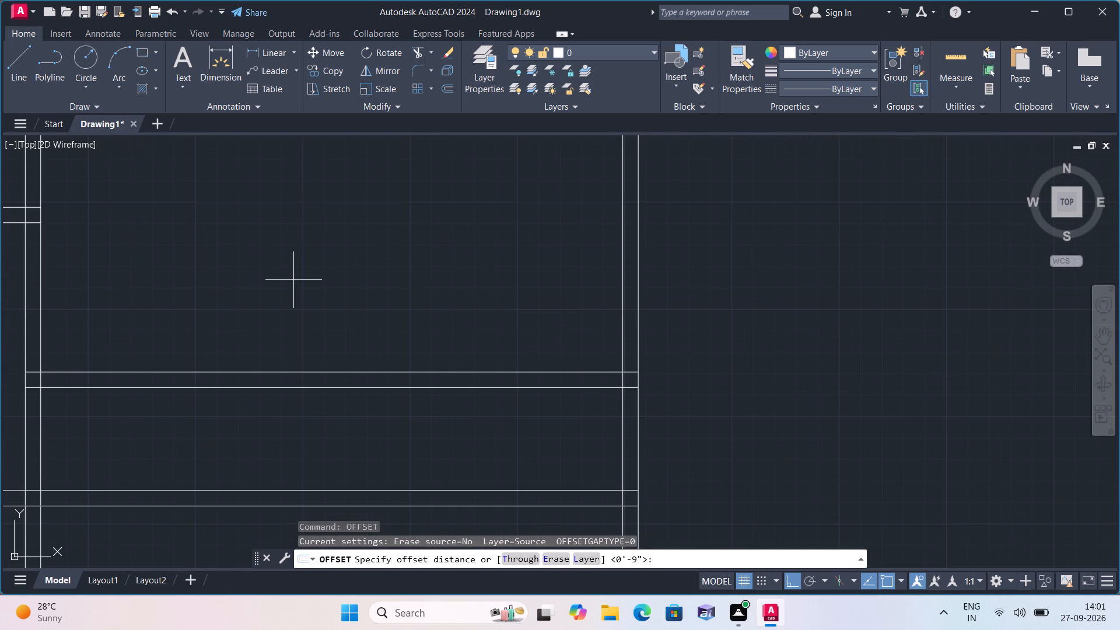
pyautogui.scroll(-1, 293, 281)
pyautogui.scroll(2, 293, 281)
pyautogui.scroll(-2, 293, 281)
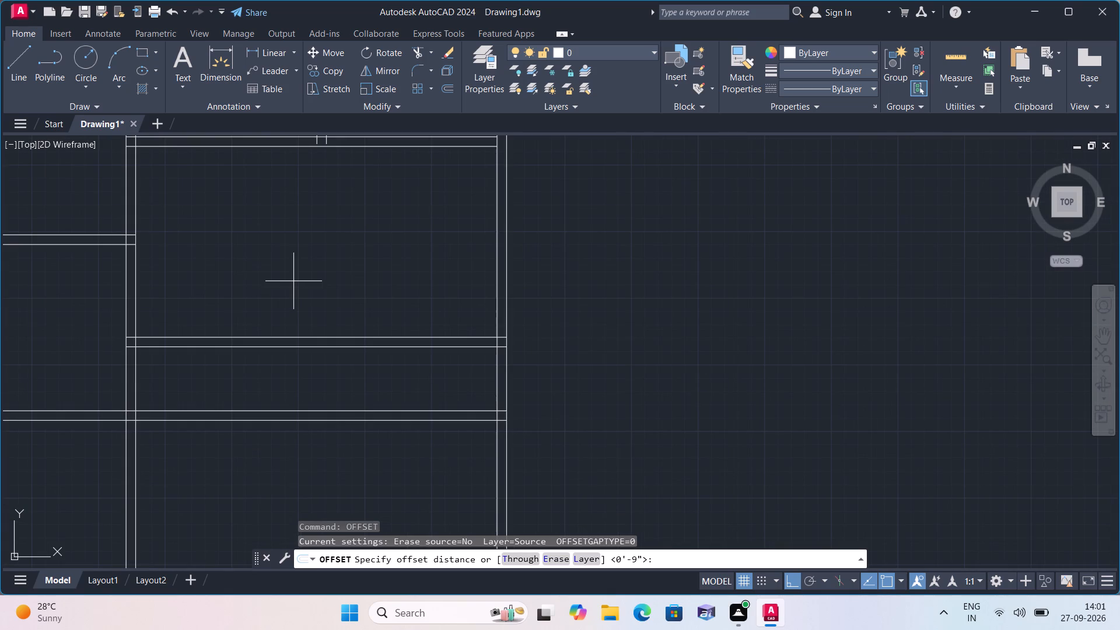
pyautogui.press('9')
pyautogui.write('\'6"')
pyautogui.press('space')
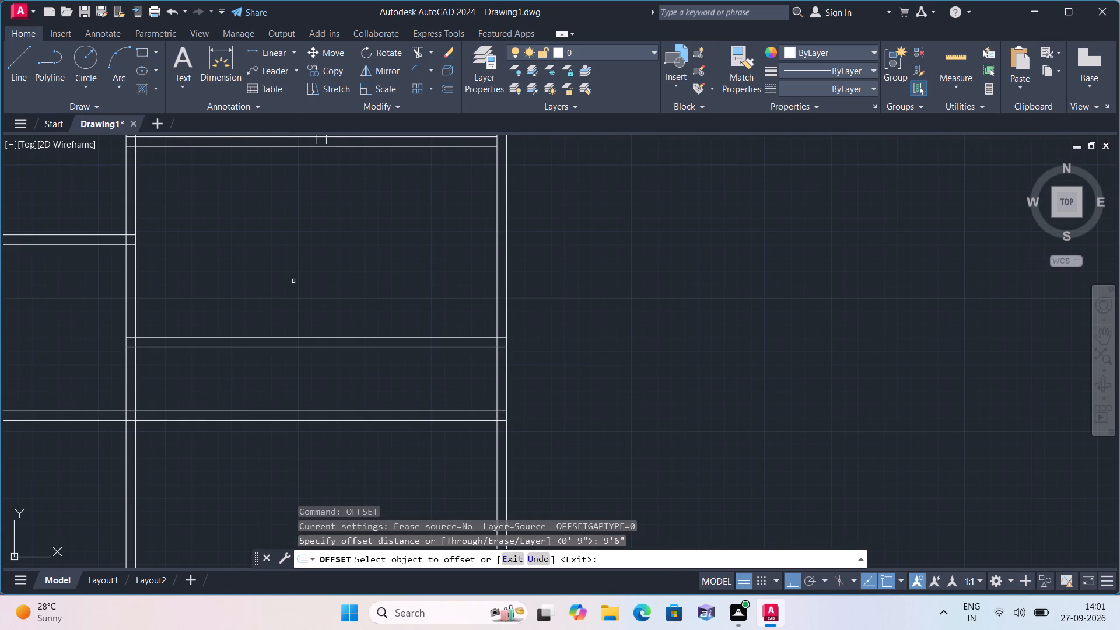
pyautogui.scroll(-1, 302, 275)
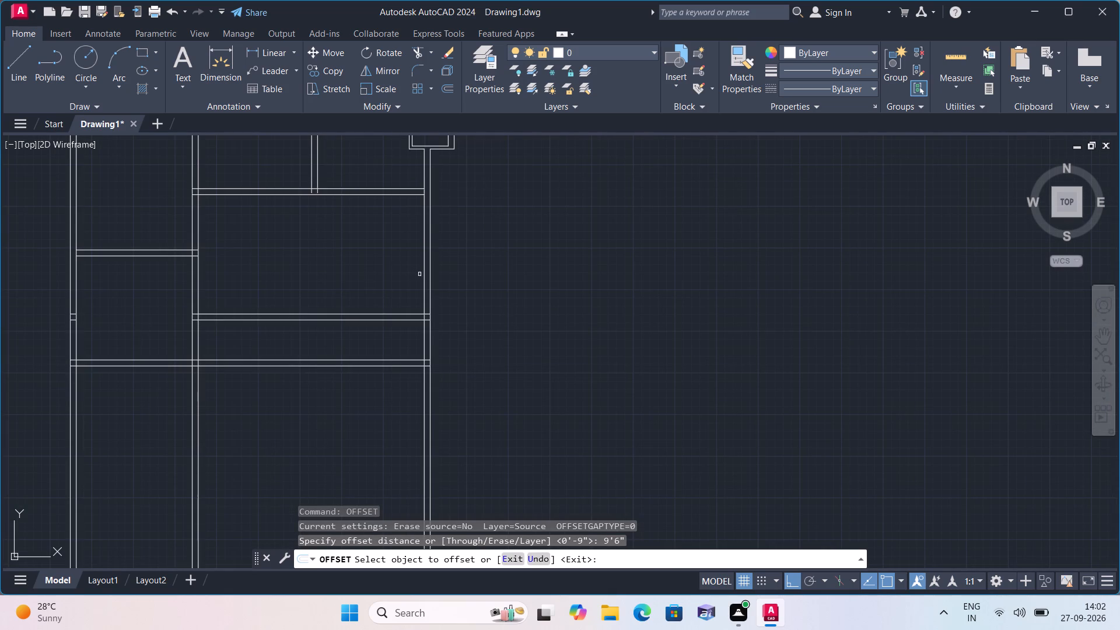
pyautogui.click(423, 276)
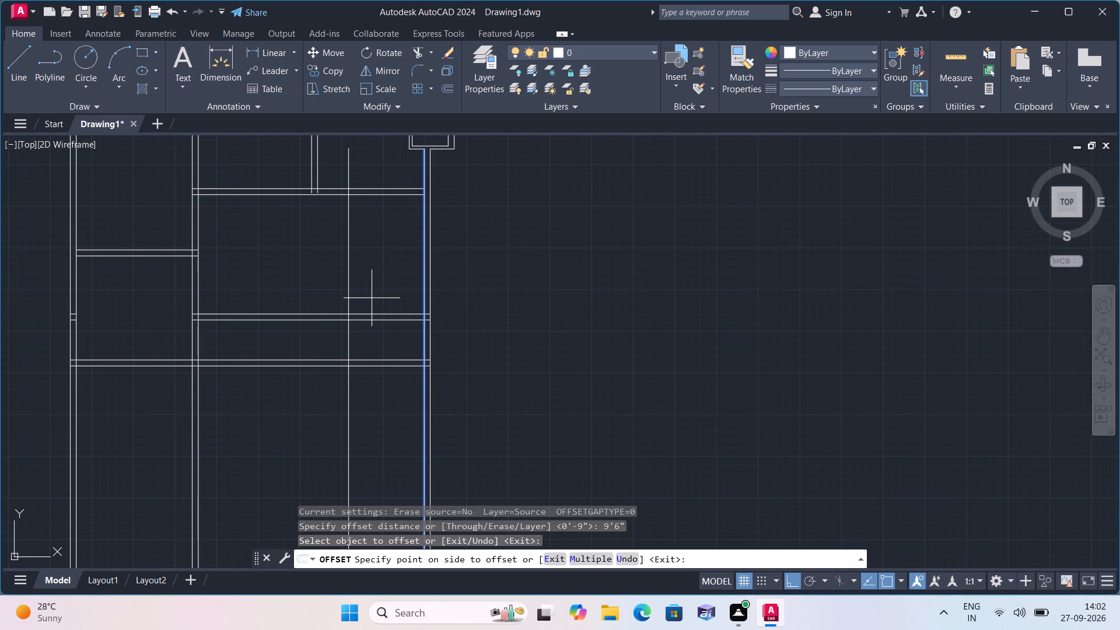
pyautogui.click(372, 298)
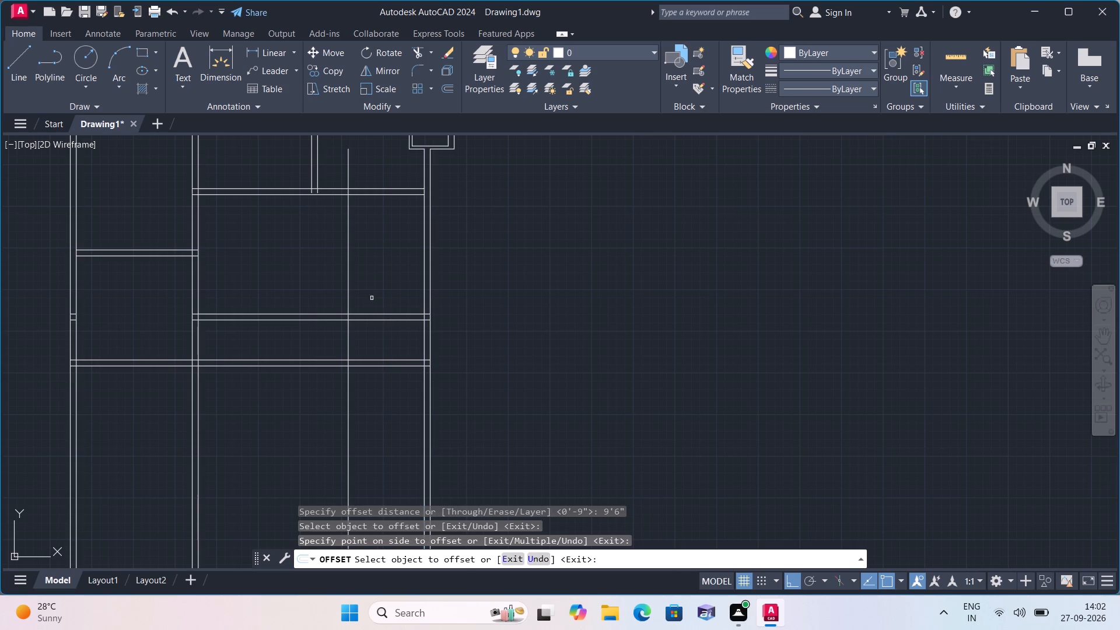
pyautogui.press('space')
# Offset the new vertical line another 9" toward the middle wall to form the second wall face.
pyautogui.press('space')
pyautogui.write('9"')
pyautogui.press('space')
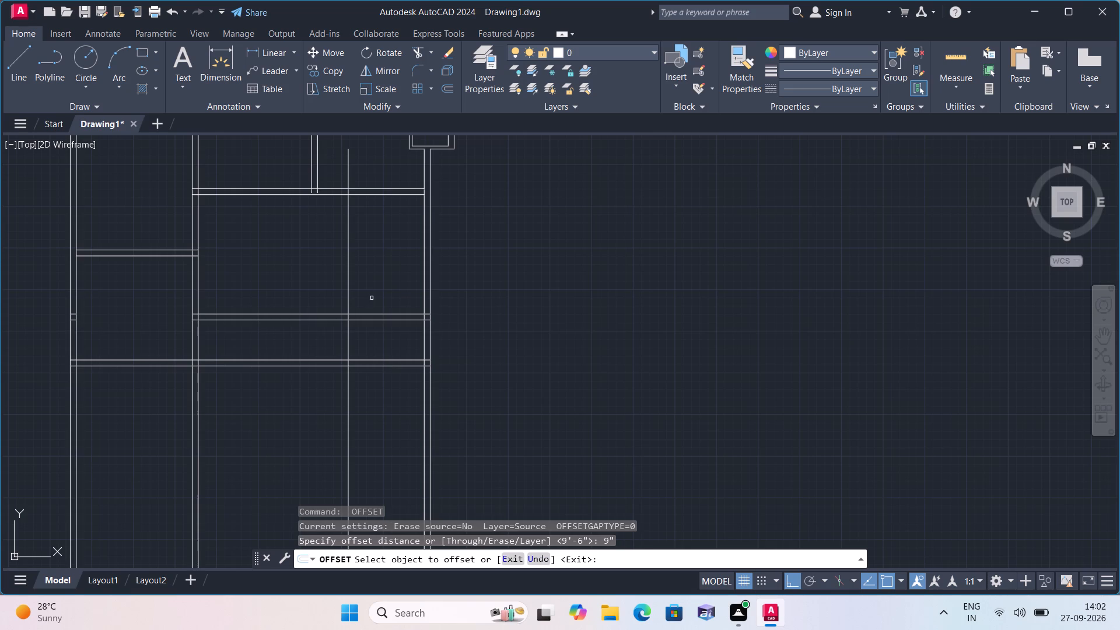
pyautogui.click(349, 309)
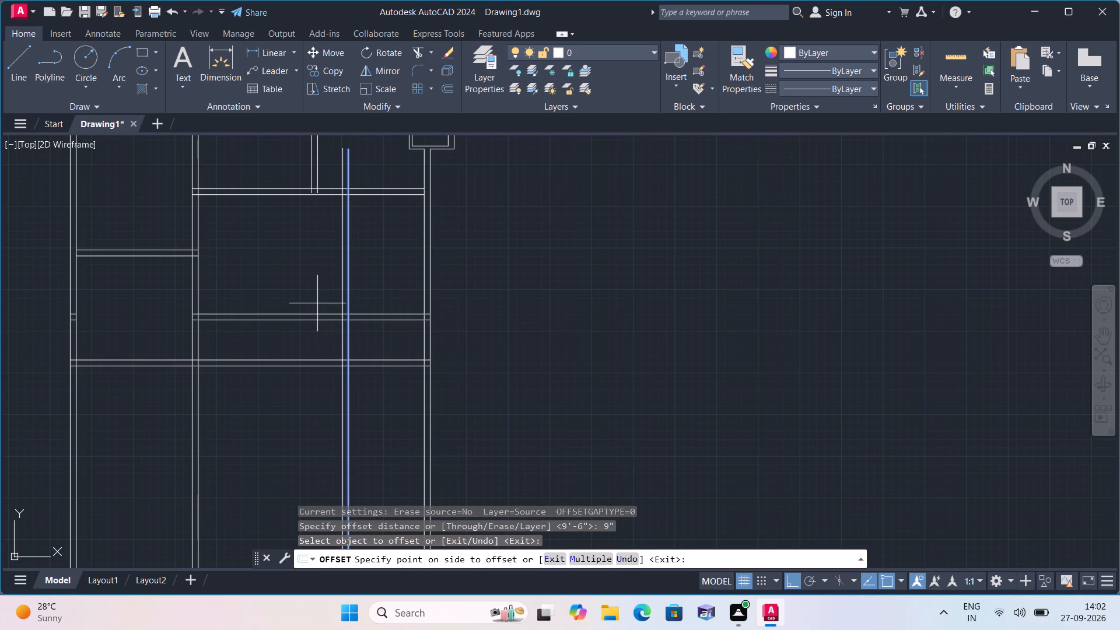
pyautogui.click(317, 303)
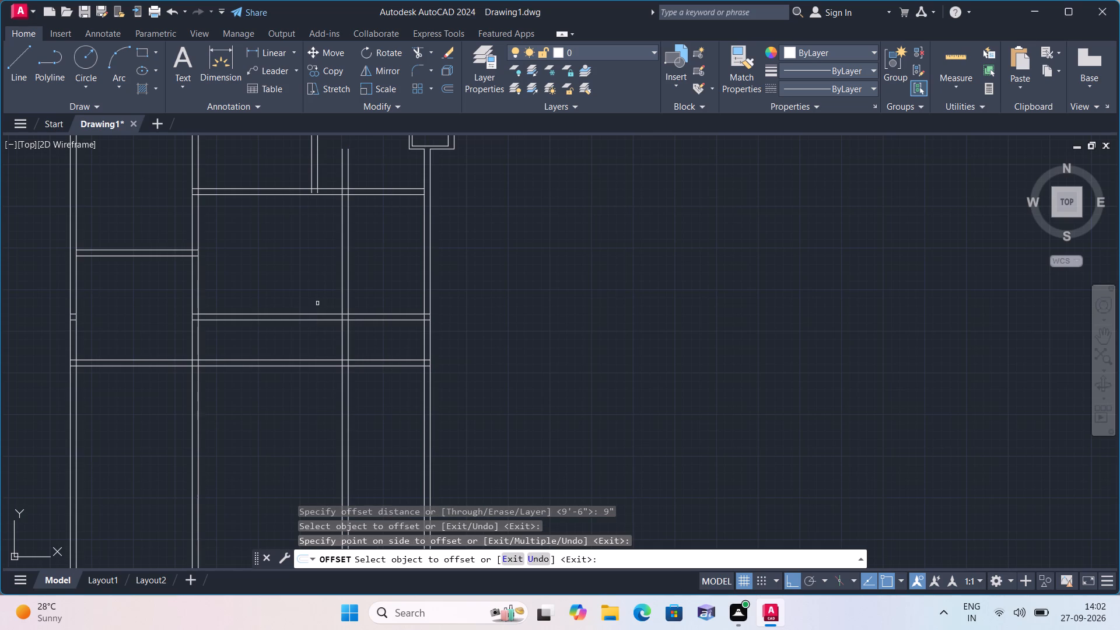
pyautogui.press('space')
# Trim both lines of the upper 9" cross wall between the middle wall and the new vertical wall.
pyautogui.write('trim')
pyautogui.press('space')
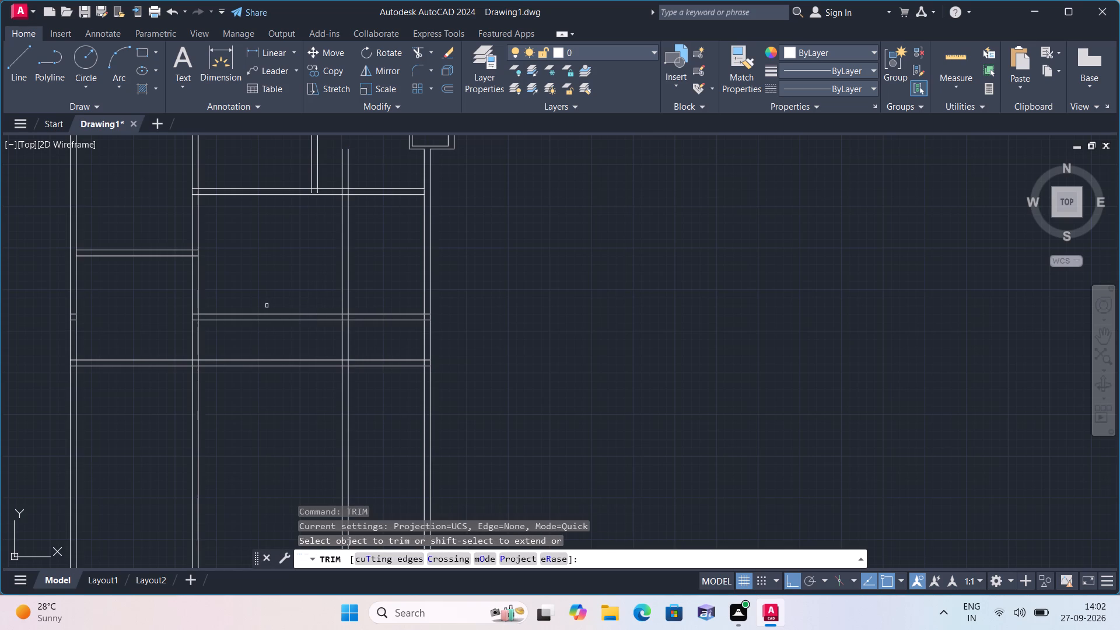
pyautogui.click(257, 315)
pyautogui.click(265, 342)
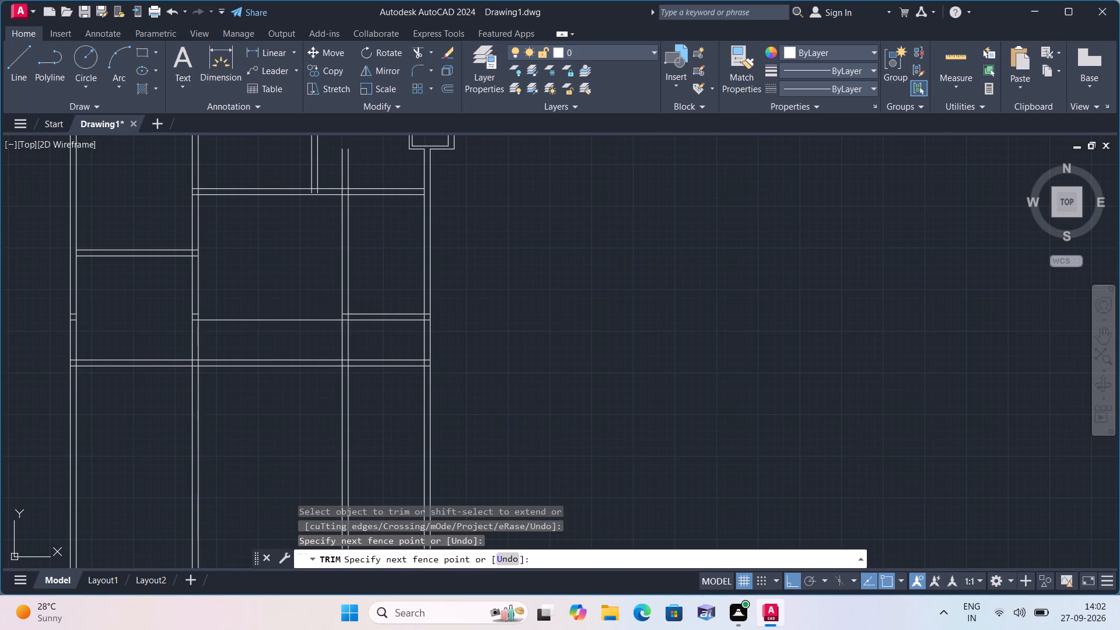
pyautogui.click(269, 300)
# Trim the new vertical wall's lines below the extended cross wall and above the upper room's bottom cross wall.
pyautogui.click(303, 425)
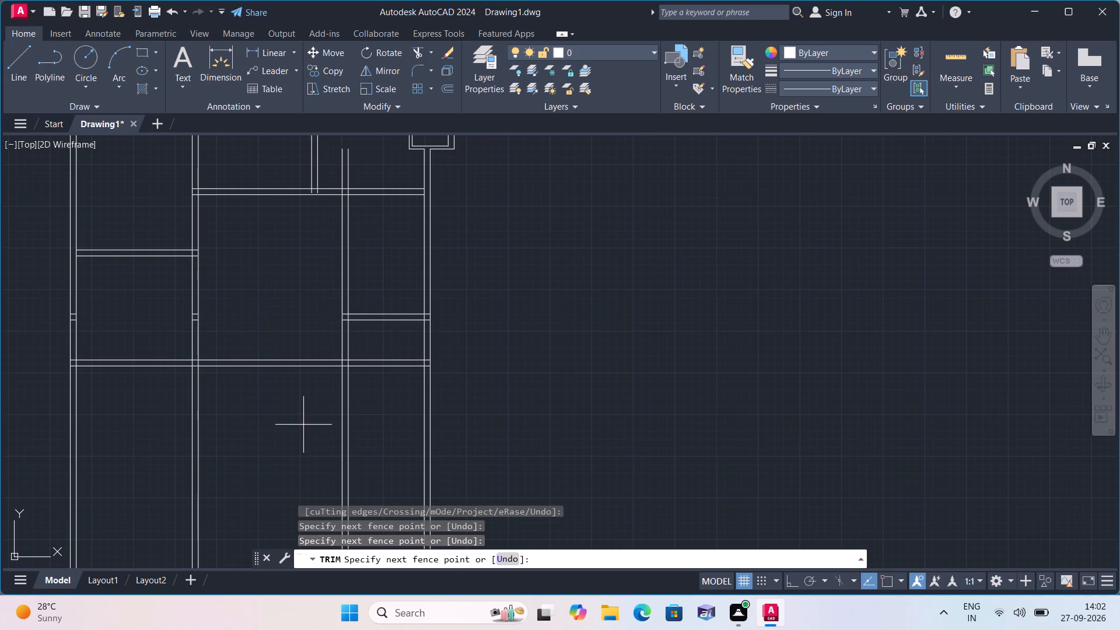
pyautogui.click(368, 414)
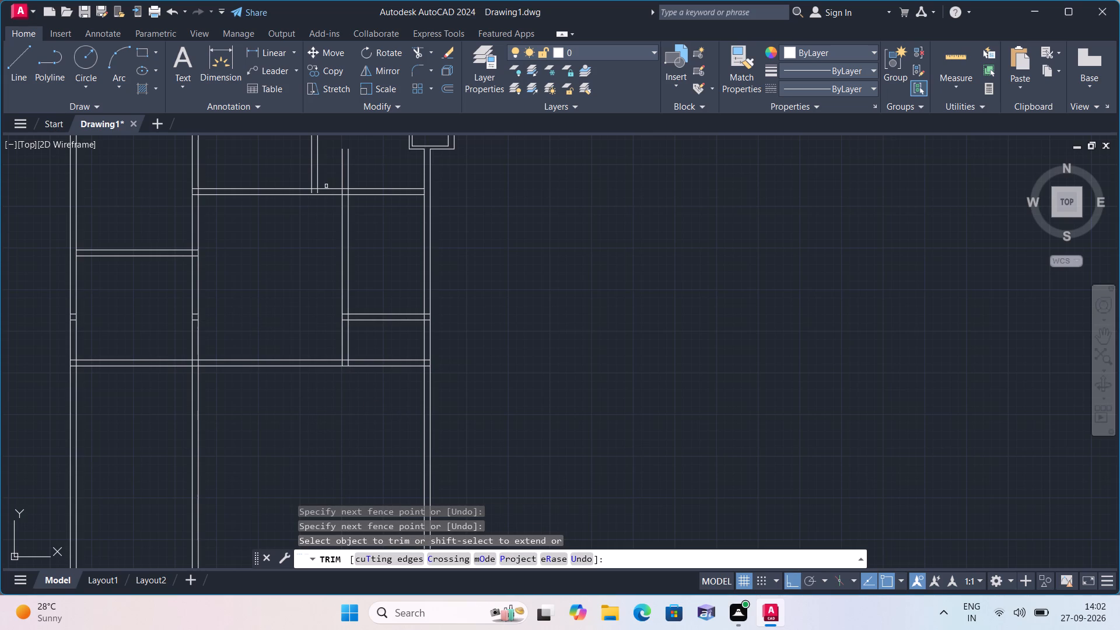
pyautogui.click(331, 170)
pyautogui.click(365, 169)
pyautogui.scroll(-1, 365, 169)
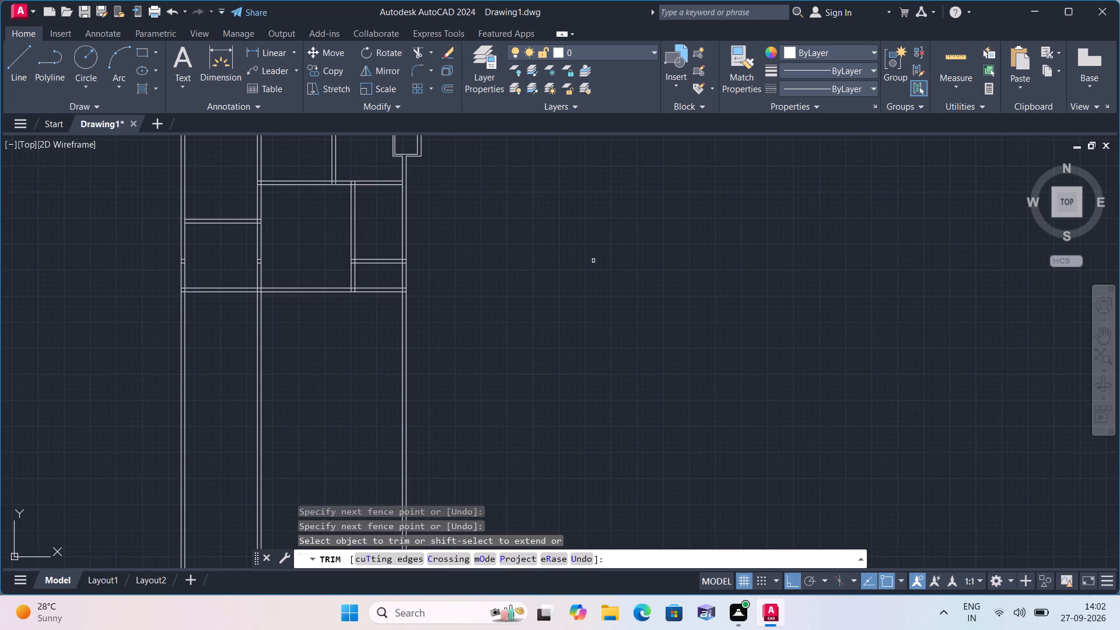
pyautogui.scroll(-1, 672, 274)
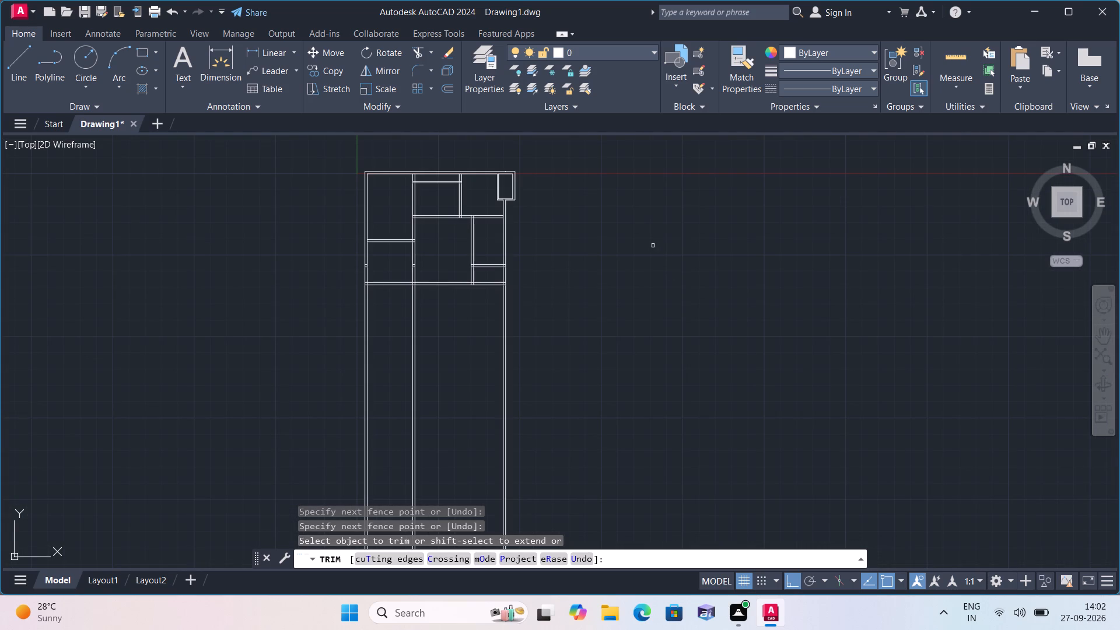
pyautogui.press('space')
pyautogui.press('space')
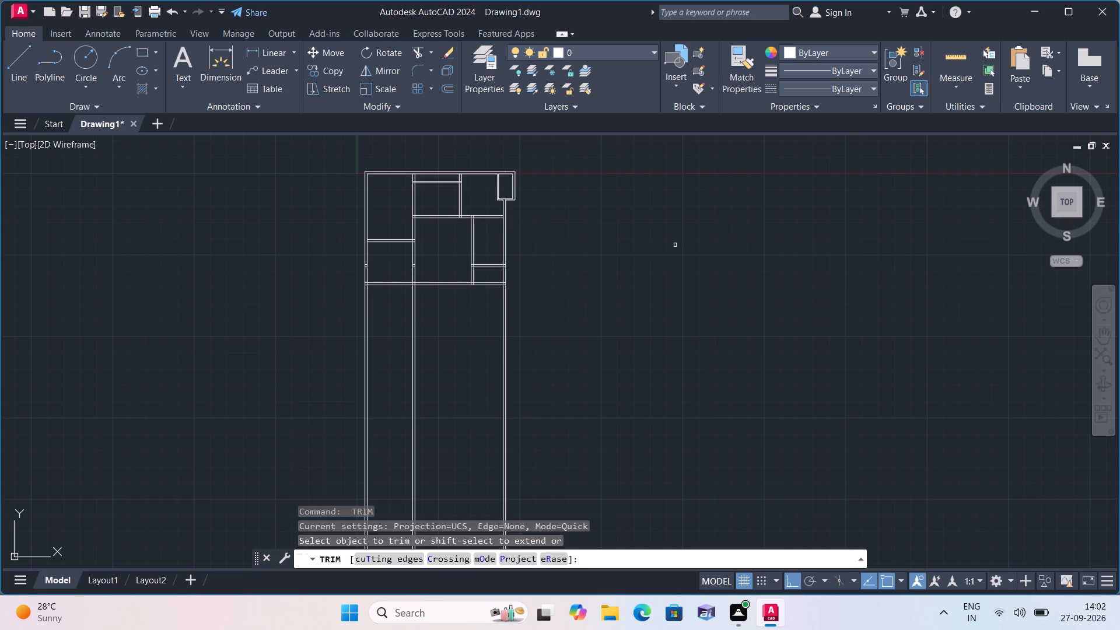
pyautogui.press('Escape')
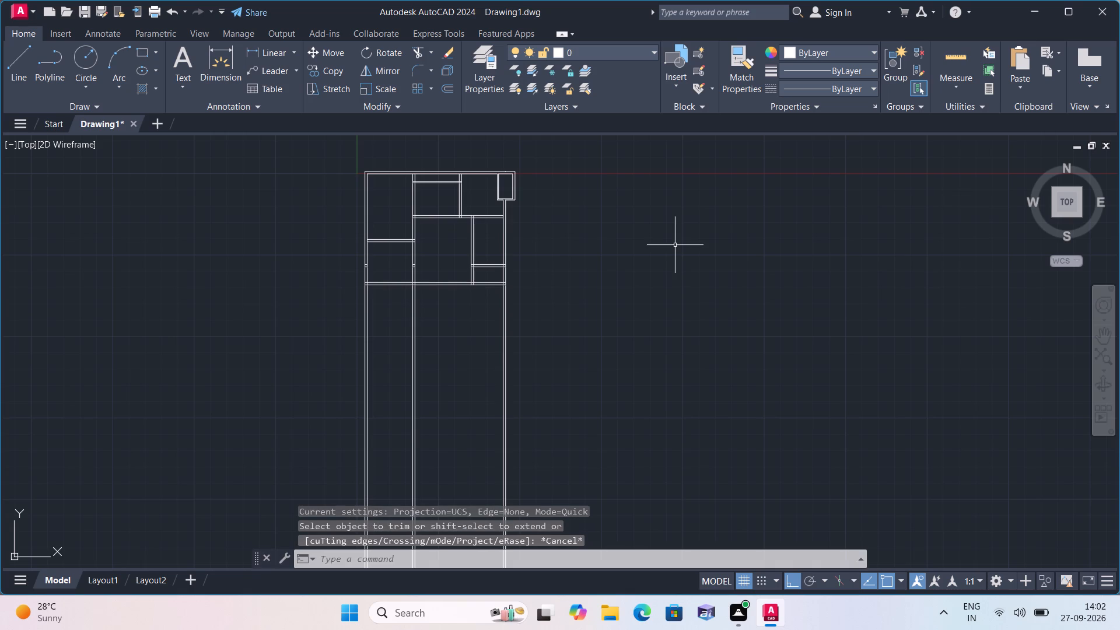
# Offset the lower face of the extended cross wall 16'9" downward.
pyautogui.write('off')
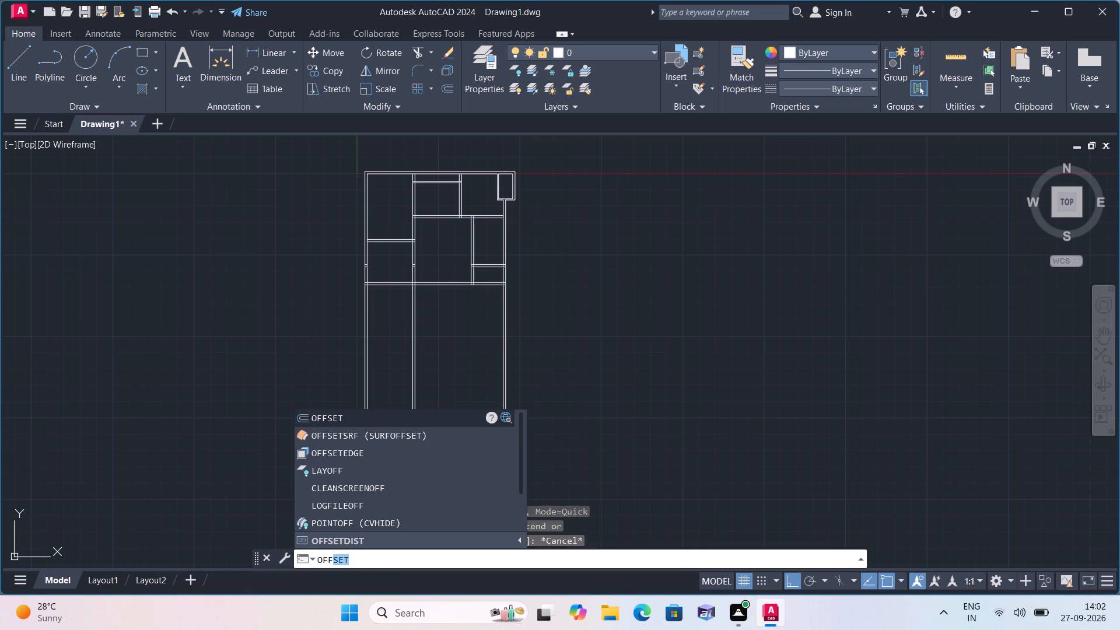
pyautogui.press('space')
pyautogui.write('16\'9"')
pyautogui.press('space')
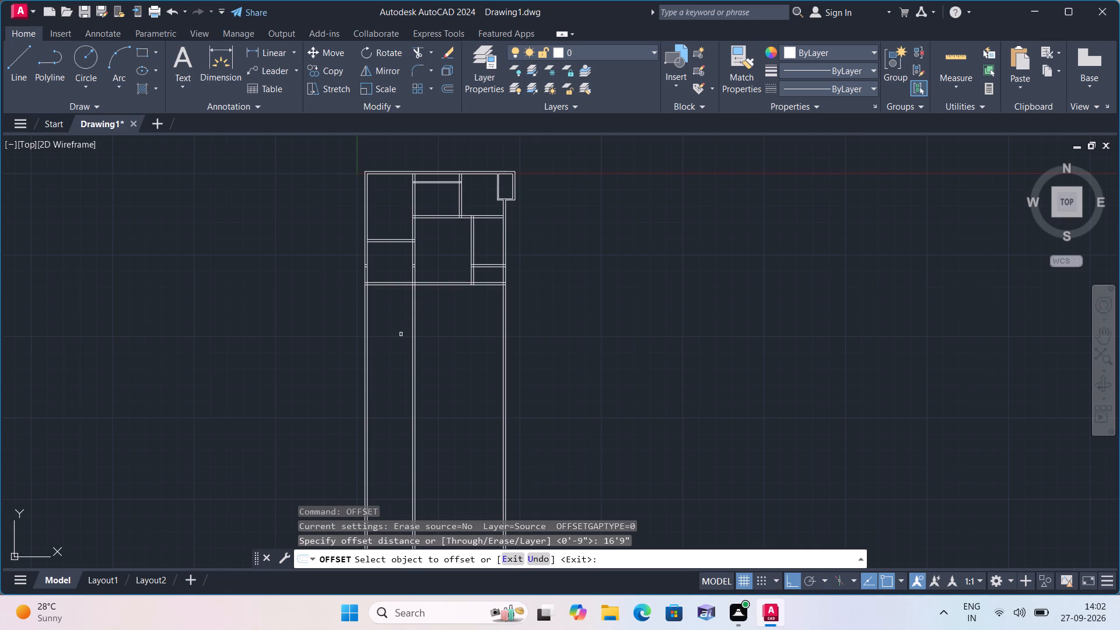
pyautogui.scroll(2, 365, 294)
pyautogui.click(502, 272)
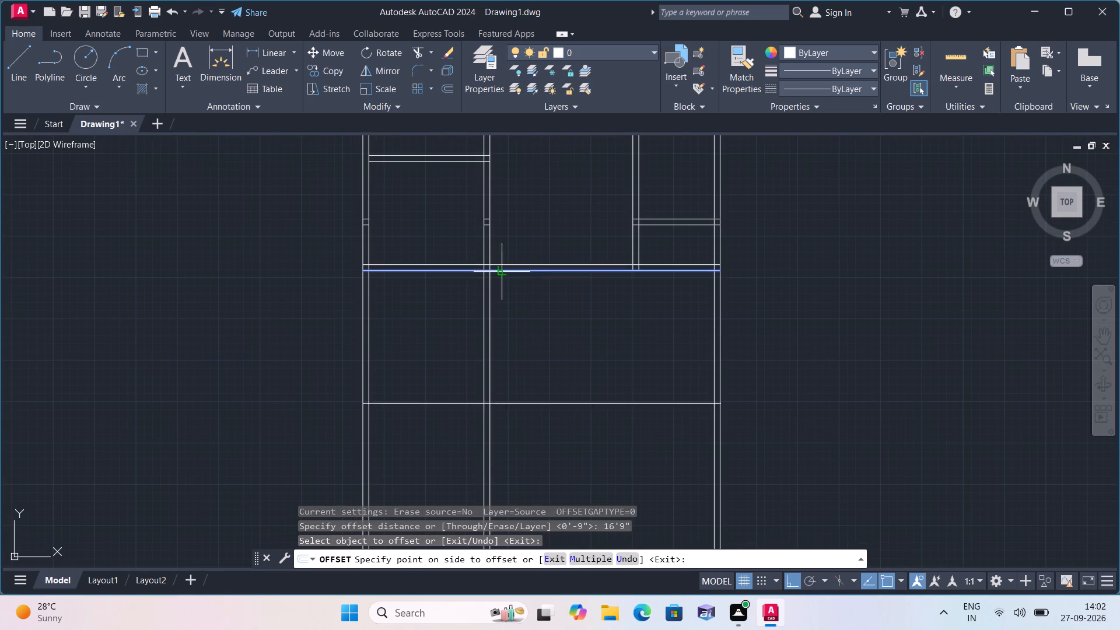
pyautogui.click(576, 370)
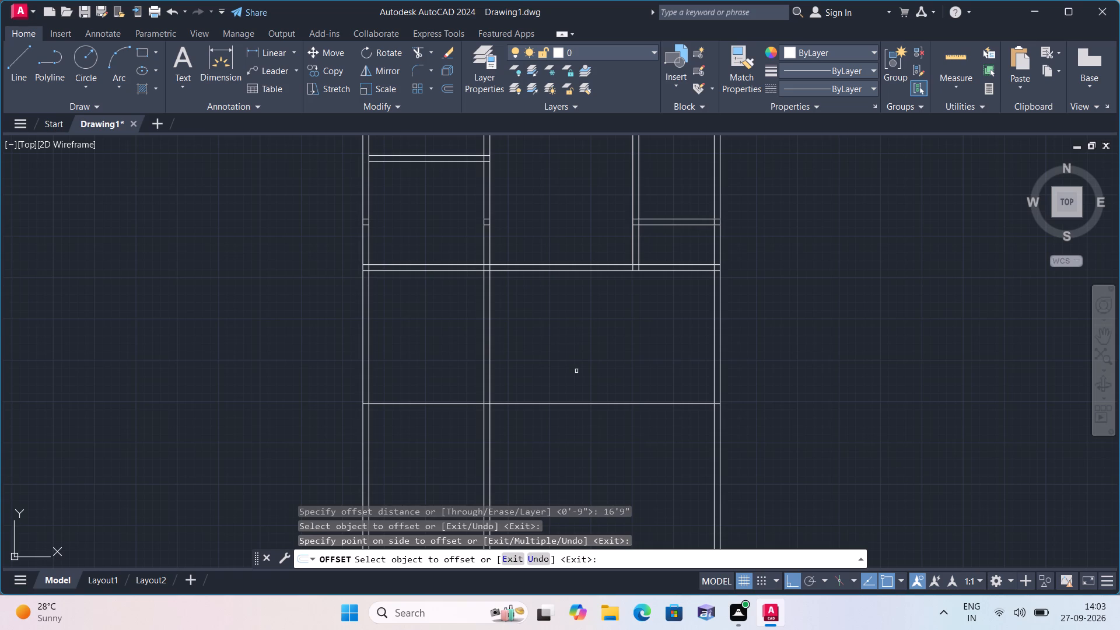
pyautogui.press('space')
# Offset the line 16'9" below the extended cross wall 9" downward to form the second wall face.
pyautogui.press('space')
pyautogui.press('9')
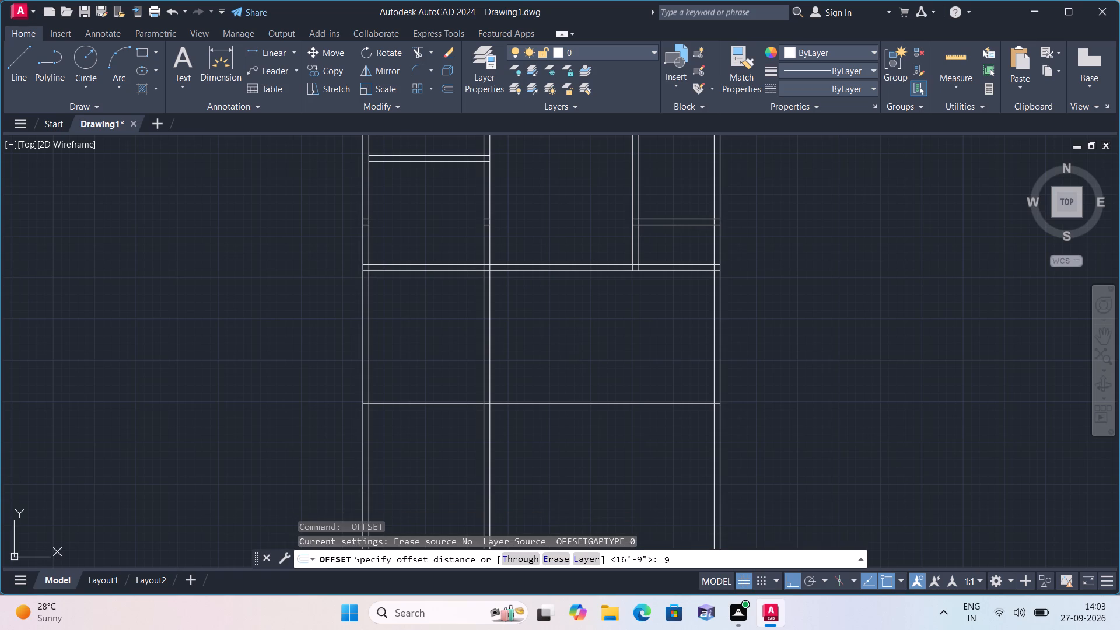
pyautogui.write('"')
pyautogui.press('space')
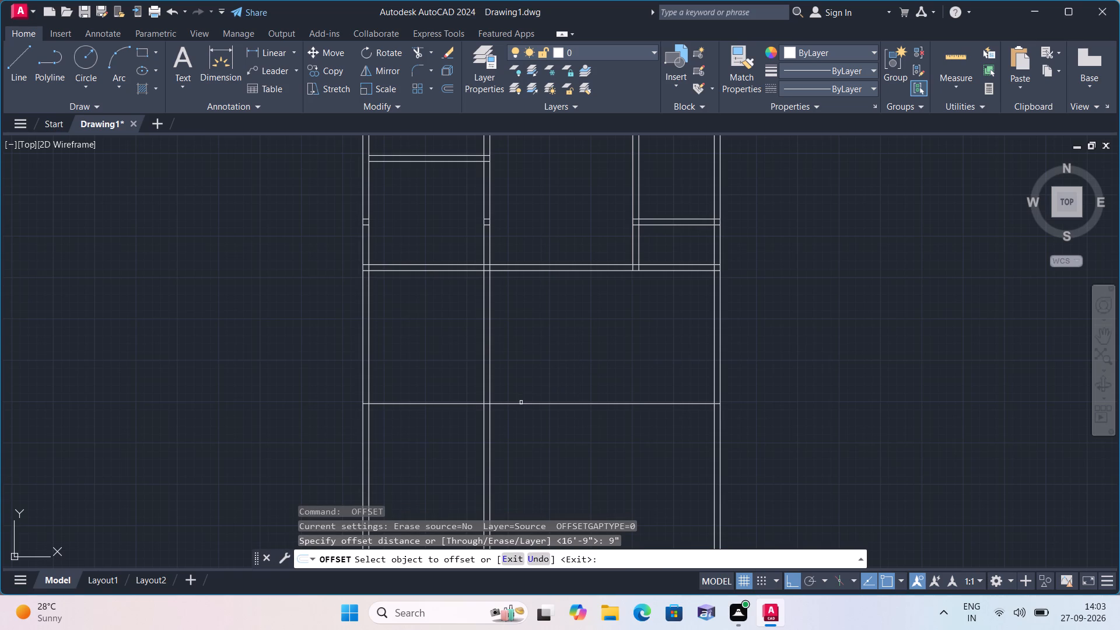
pyautogui.moveTo(521, 402); pyautogui.dragTo(522, 411)
pyautogui.click(543, 461)
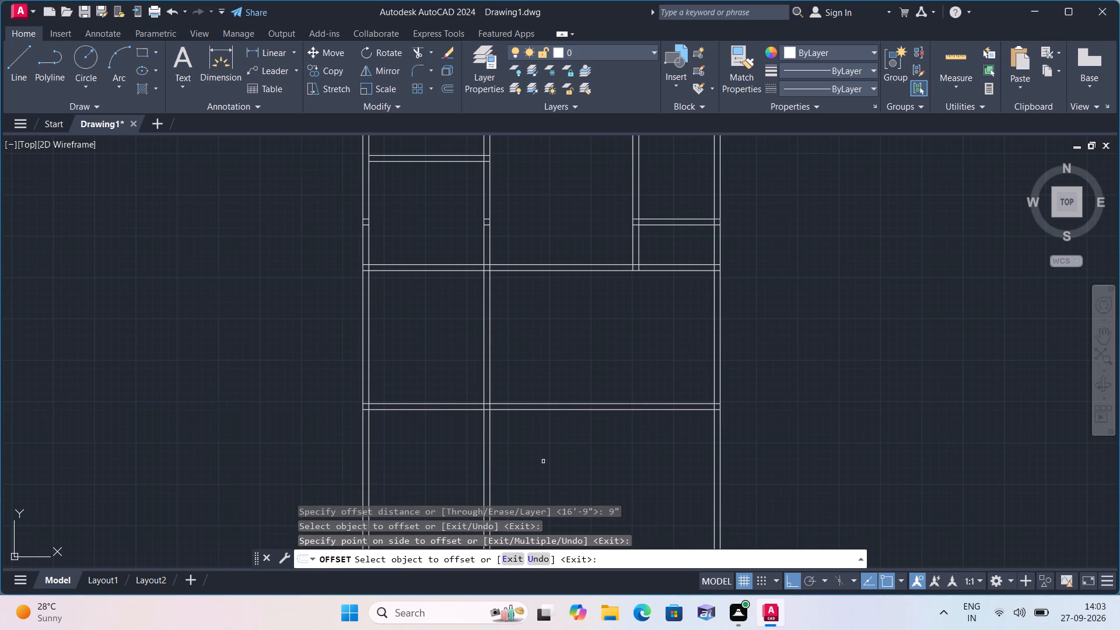
pyautogui.moveTo(543, 460); pyautogui.dragTo(537, 498, button='middle')
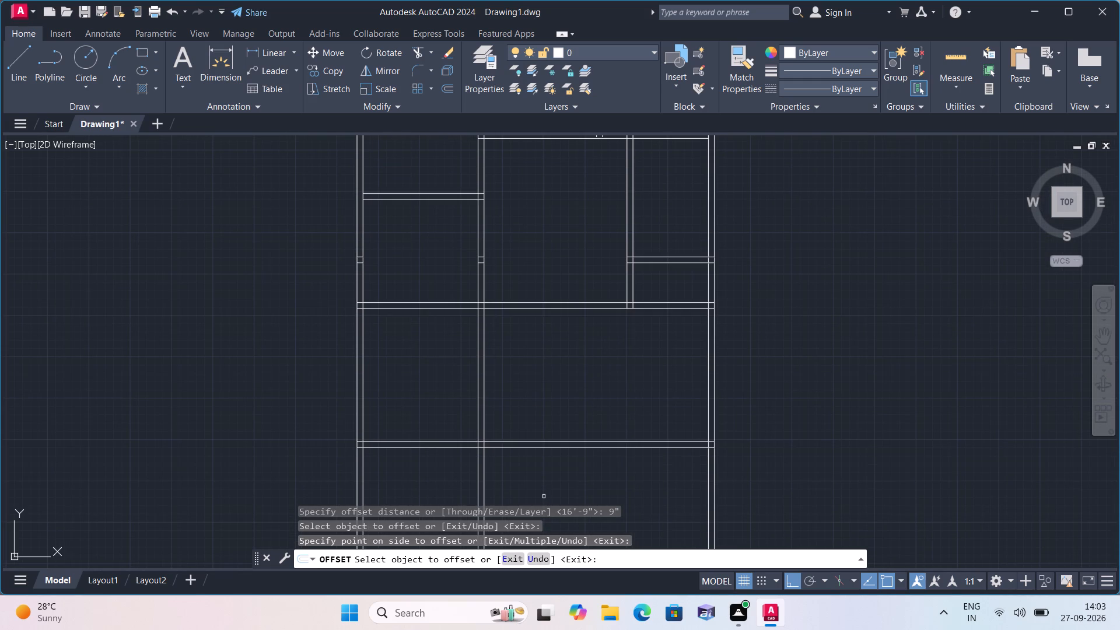
pyautogui.press('space')
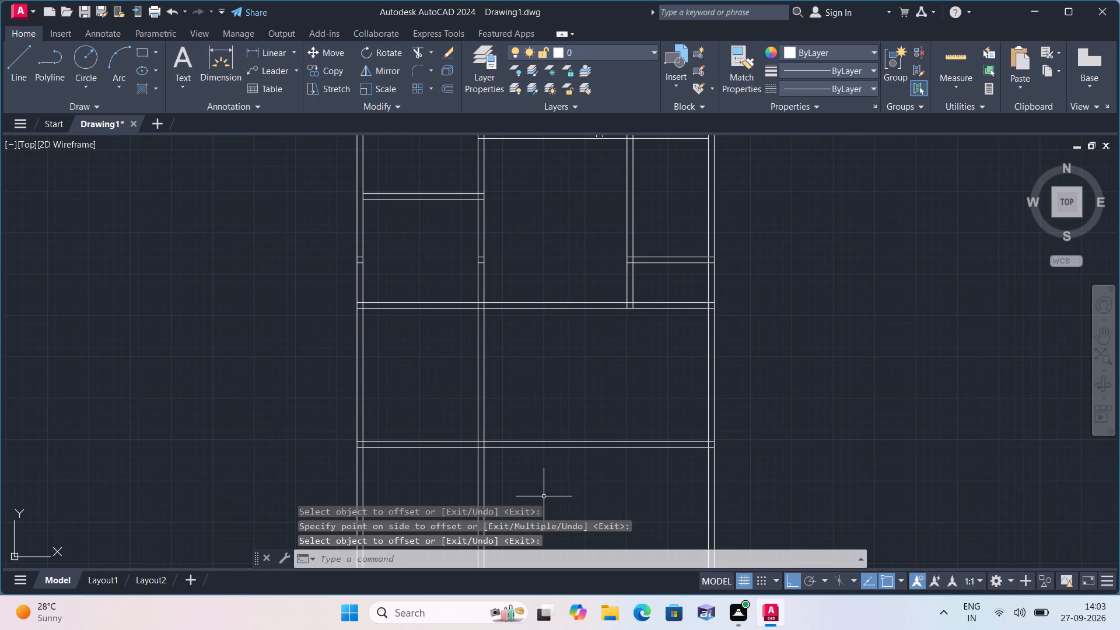
# Offset the lower face of the extended cross wall 5' downward.
pyautogui.press('space')
pyautogui.write("5'")
pyautogui.press('space')
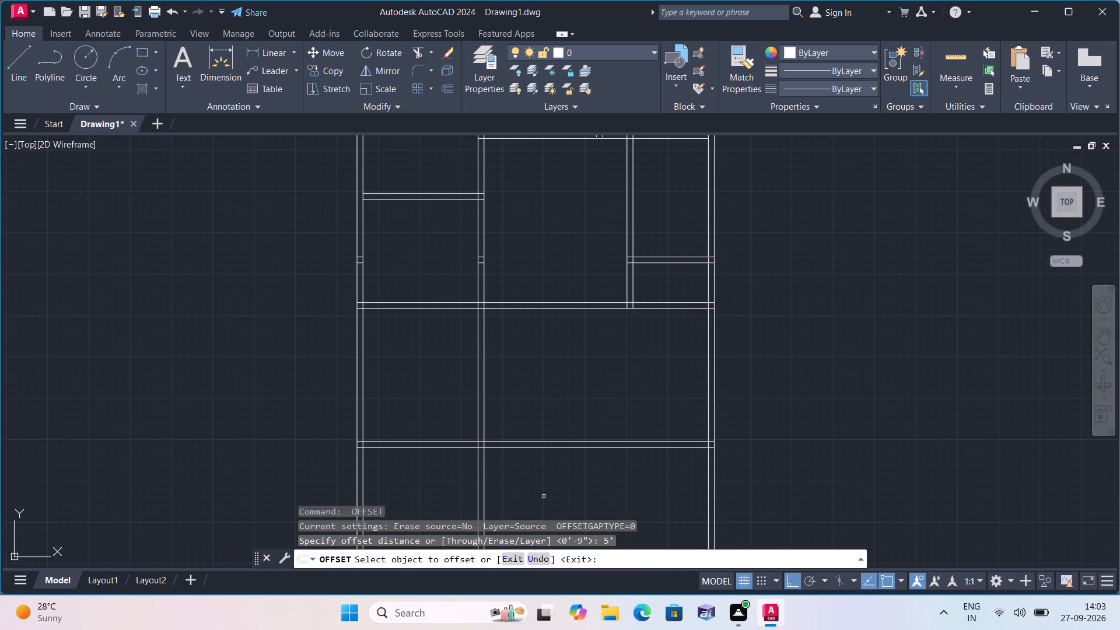
pyautogui.click(456, 309)
pyautogui.click(459, 386)
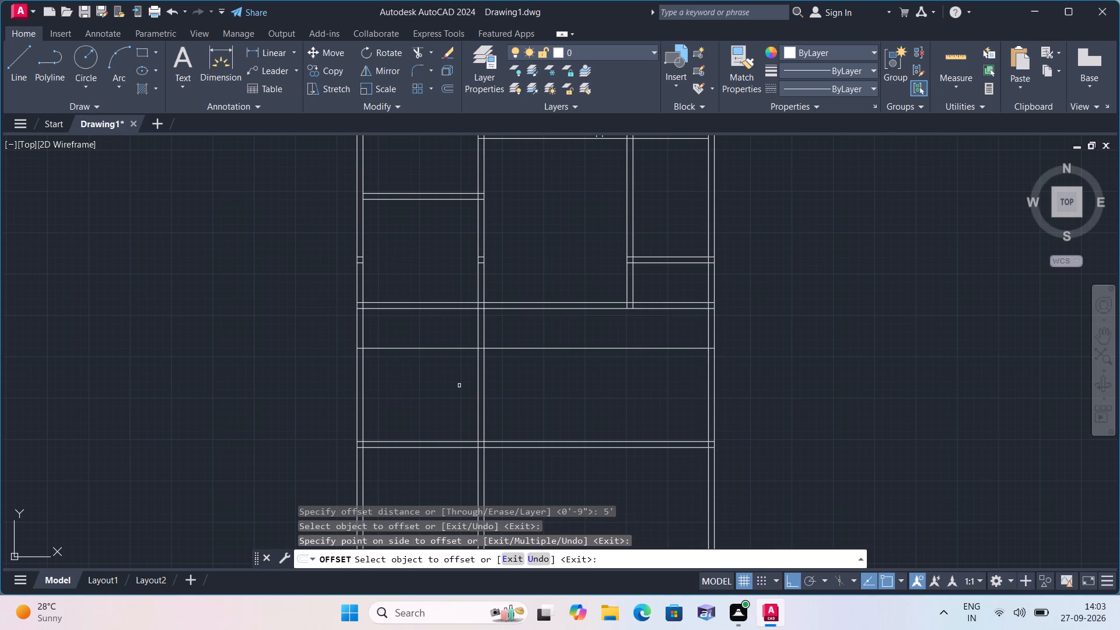
pyautogui.press('space')
# Offset the line 5' below the extended cross wall 9" downward to form the second wall face.
pyautogui.press('space')
pyautogui.write('9"')
pyautogui.press('space')
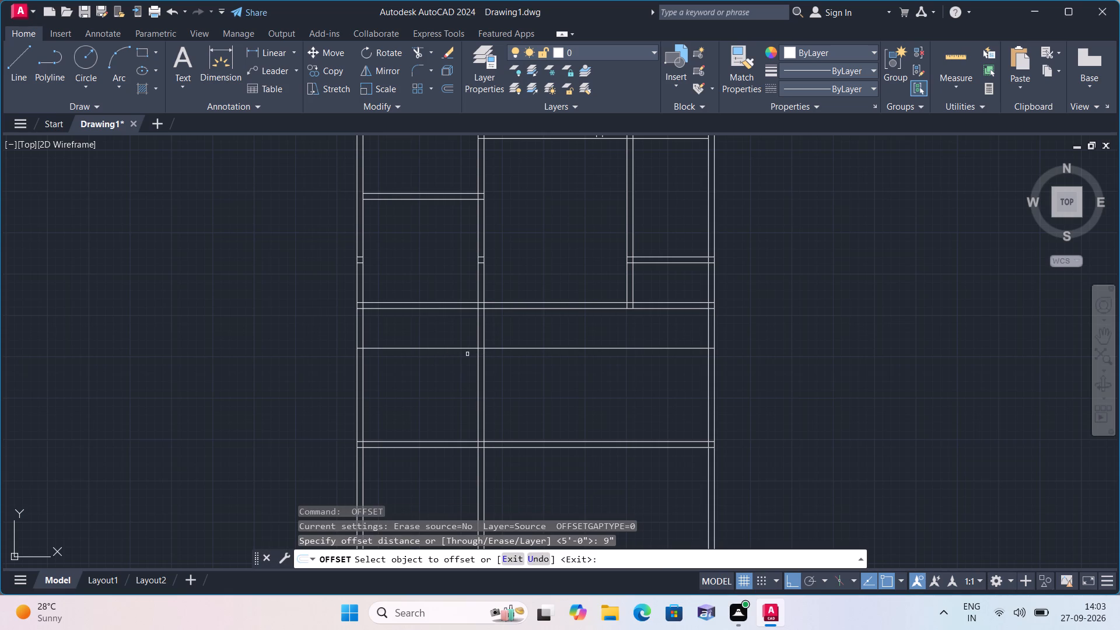
pyautogui.click(465, 348)
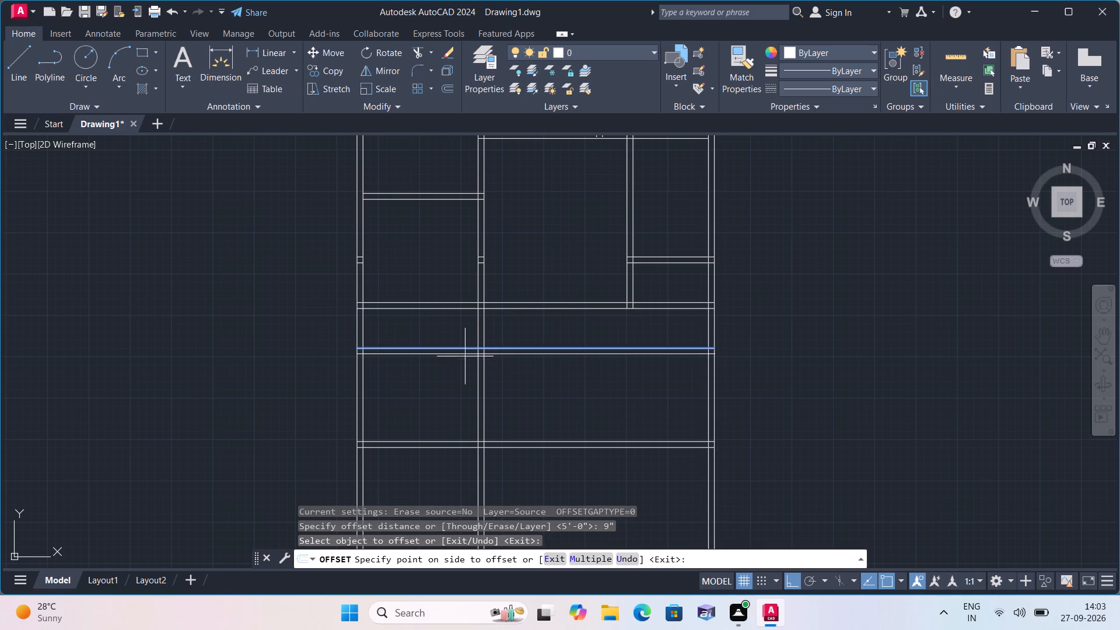
pyautogui.click(459, 400)
pyautogui.press('space')
# Trim the new cross wall's two lines between the middle vertical wall and the right outer wall.
pyautogui.write('trim')
pyautogui.press('space')
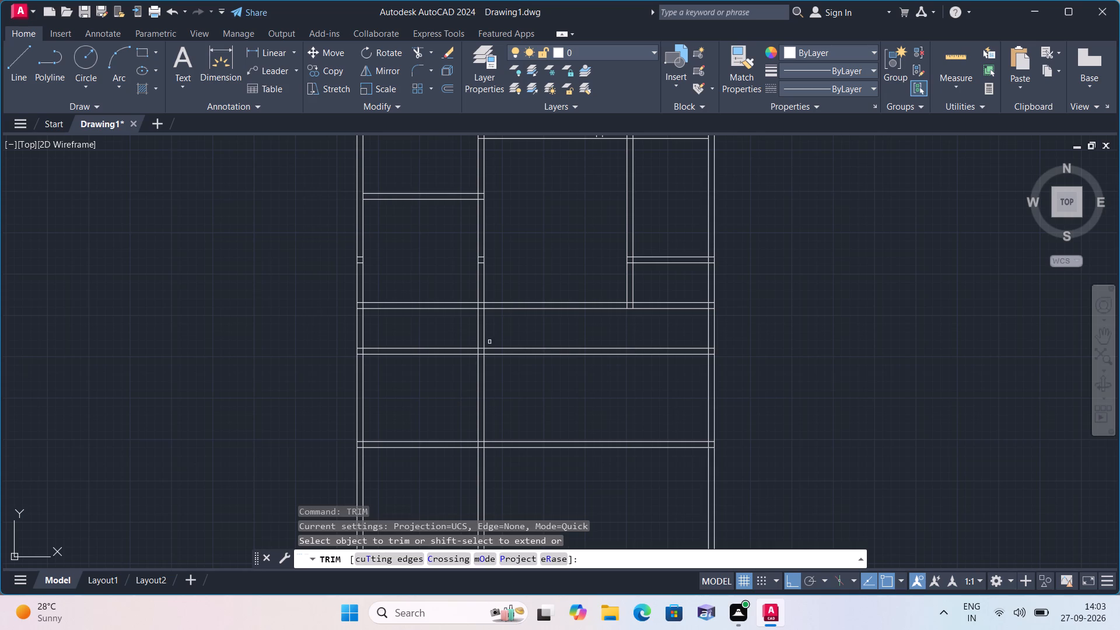
pyautogui.click(526, 320)
pyautogui.click(597, 391)
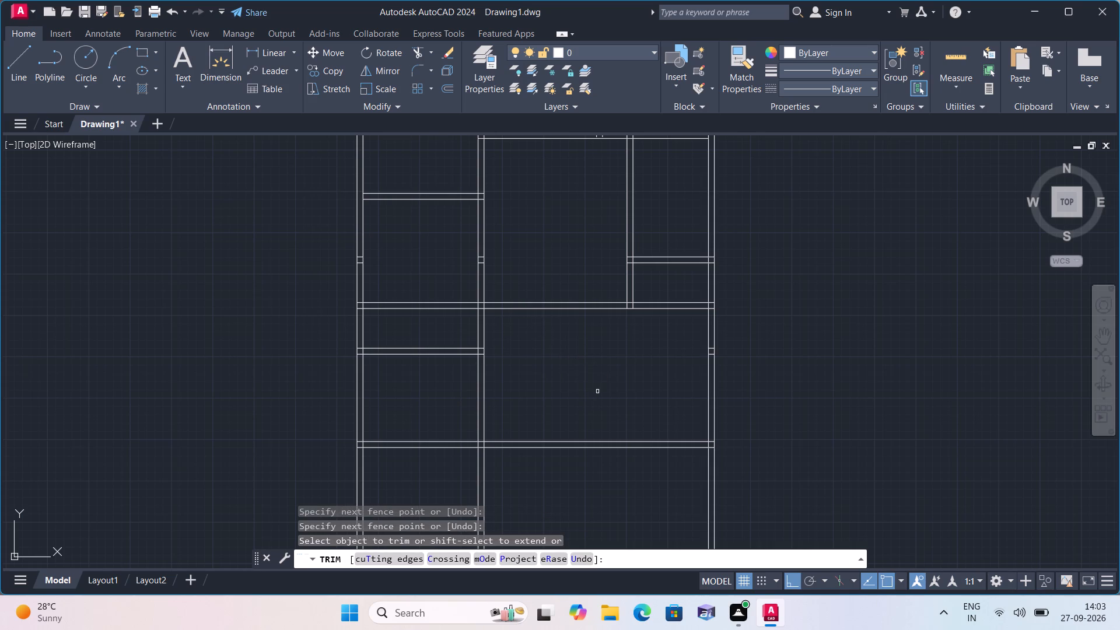
pyautogui.press('space')
pyautogui.press('space')
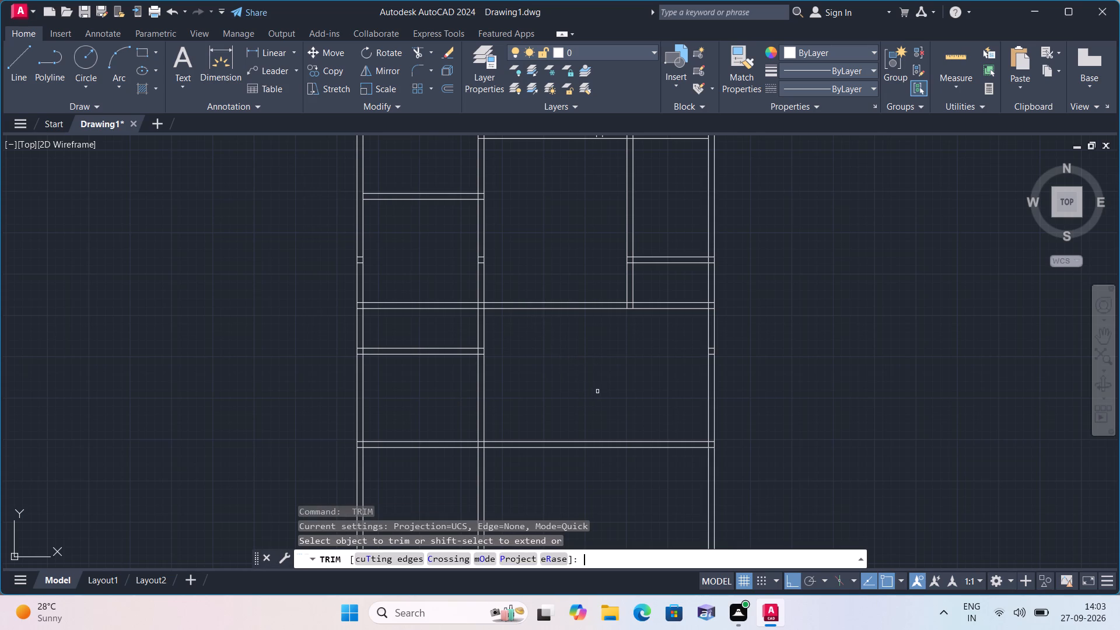
pyautogui.press('Escape')
# Offset the lower face of the trimmed short cross wall in the left bay 6' downward.
pyautogui.write('off')
pyautogui.press('space')
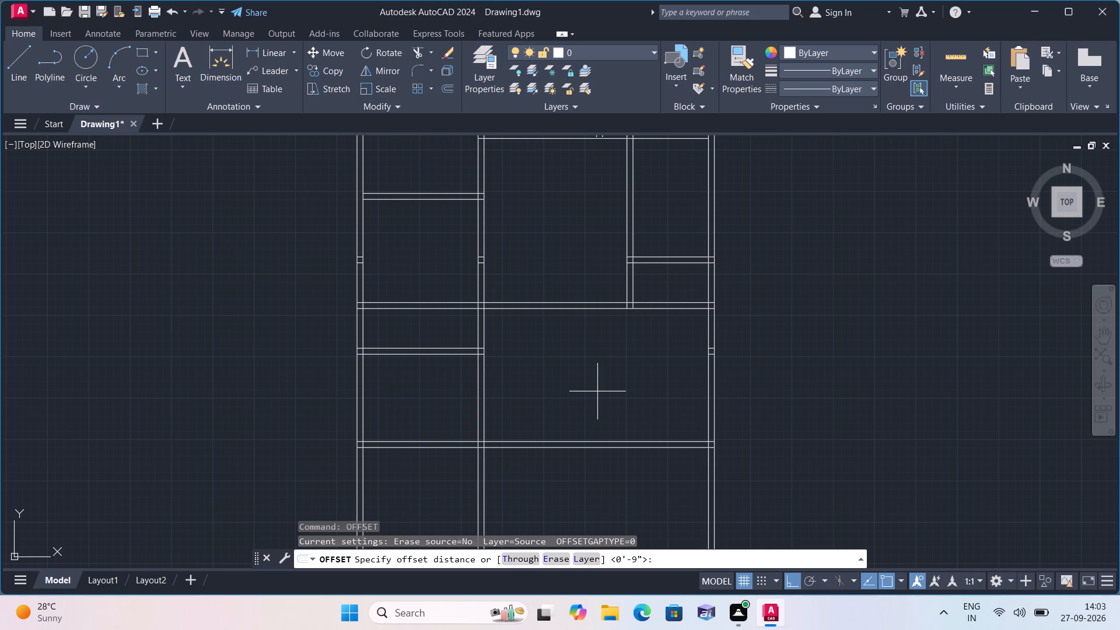
pyautogui.write("6'")
pyautogui.press('space')
pyautogui.scroll(1, 413, 362)
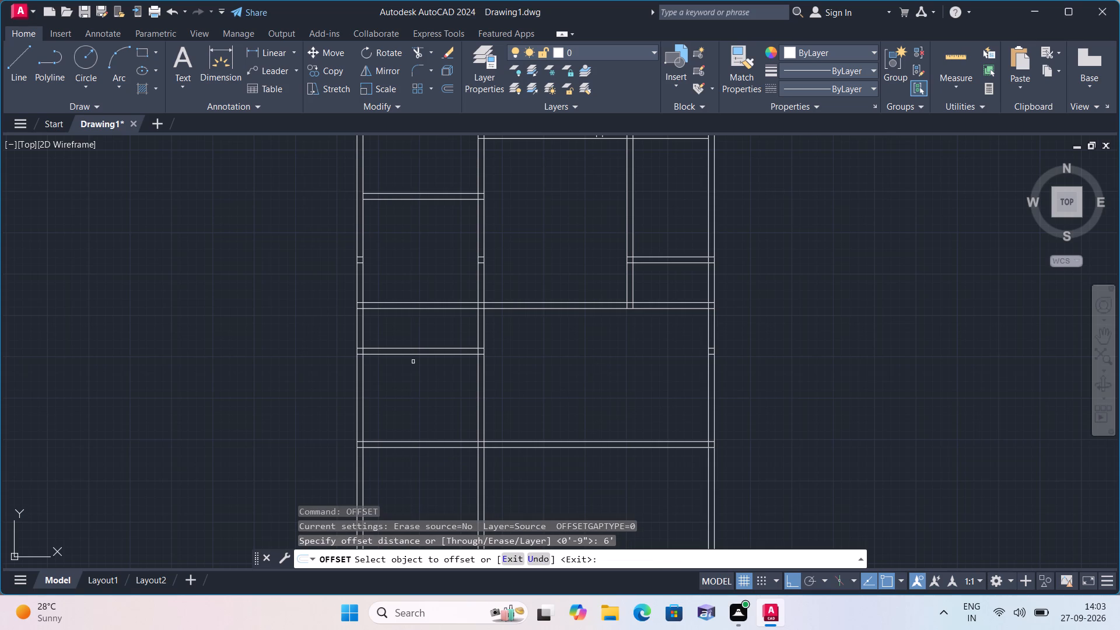
pyautogui.click(415, 351)
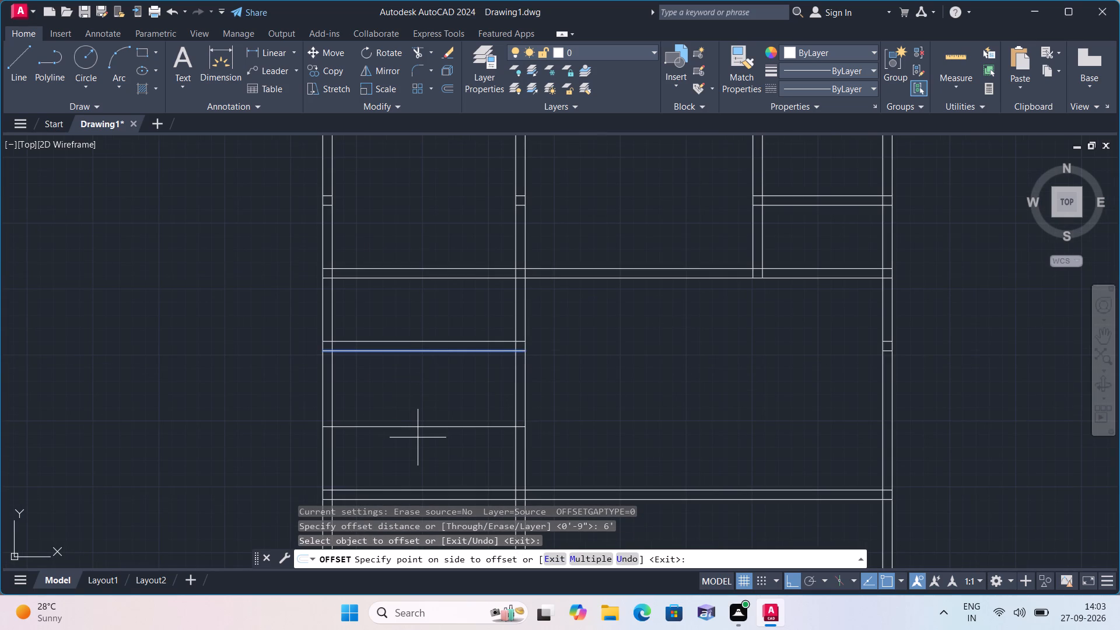
pyautogui.click(418, 437)
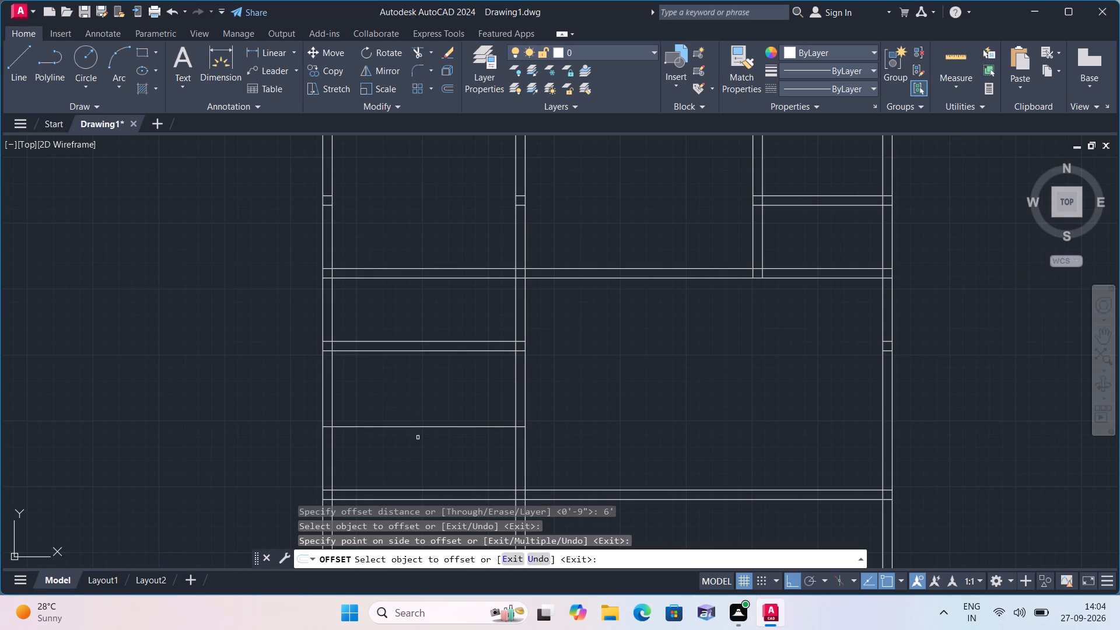
pyautogui.press('space')
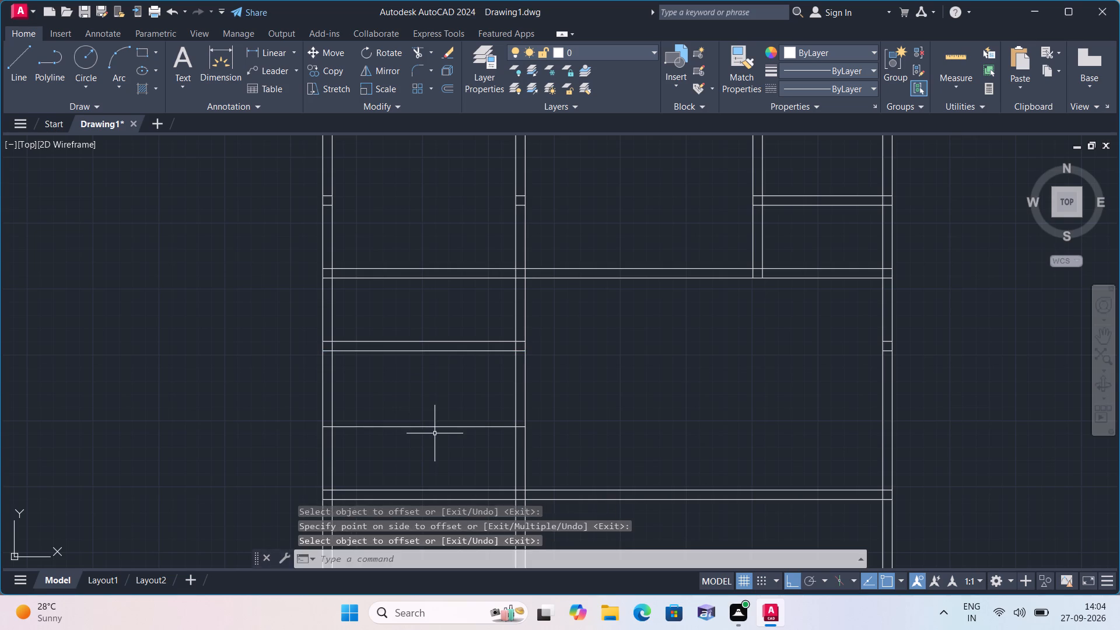
# Offset the line 6' below the upper short cross wall 9" downward to form the second wall face.
pyautogui.press('space')
pyautogui.write('9"')
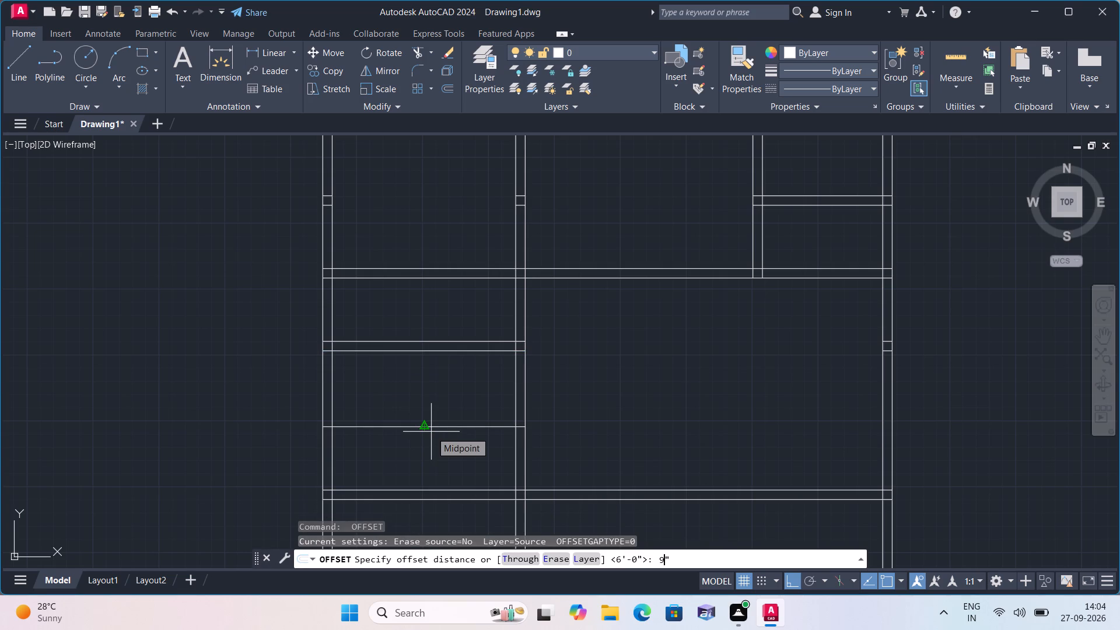
pyautogui.press('space')
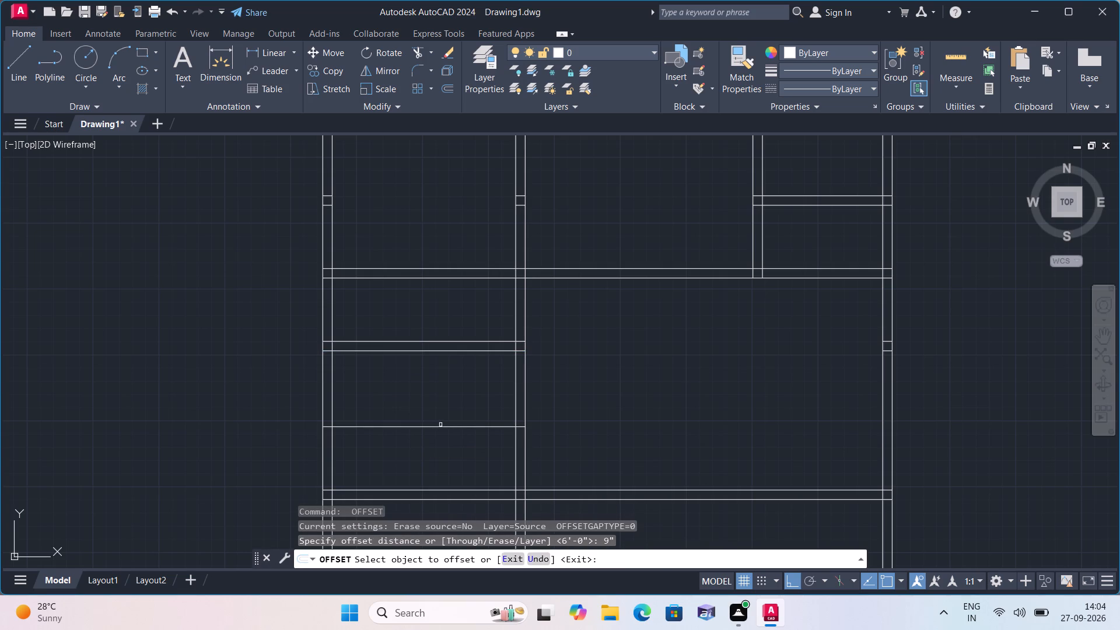
pyautogui.click(440, 426)
pyautogui.click(439, 456)
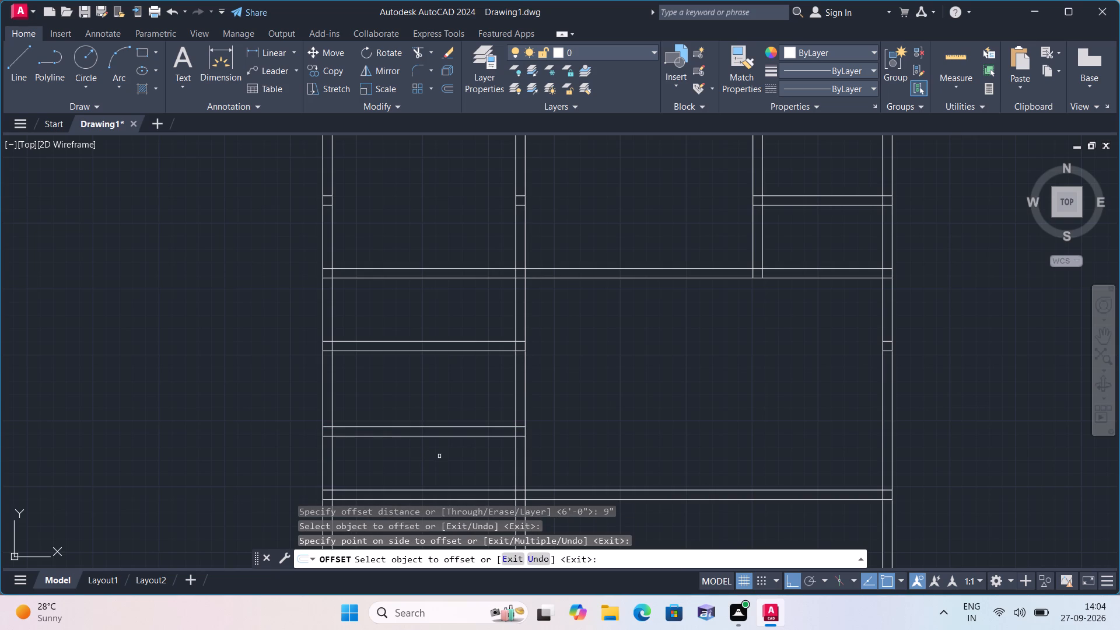
pyautogui.press('space')
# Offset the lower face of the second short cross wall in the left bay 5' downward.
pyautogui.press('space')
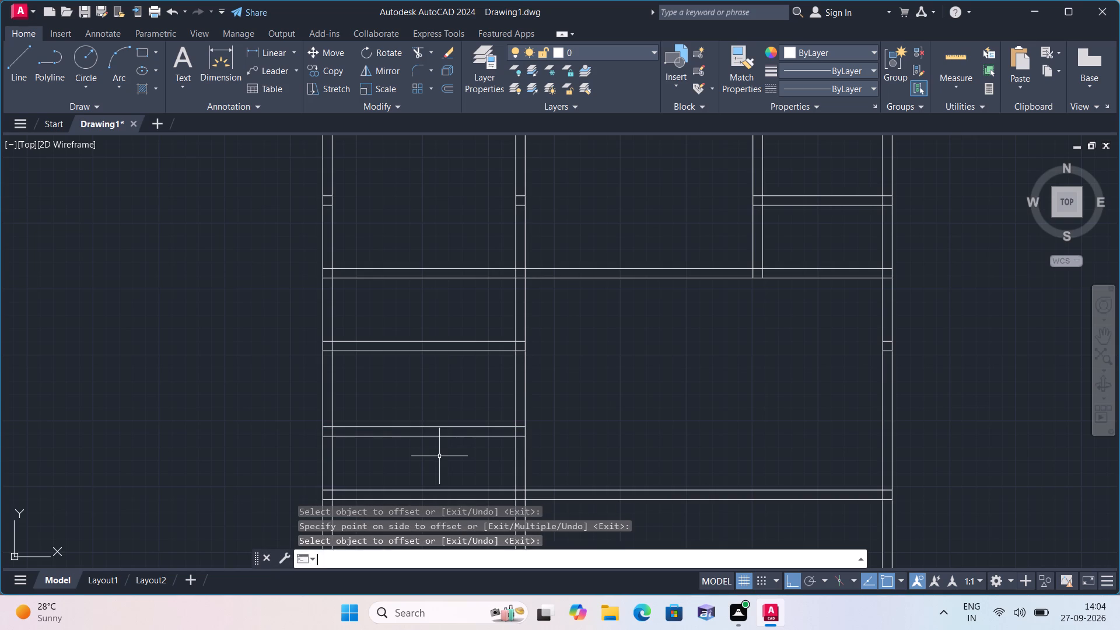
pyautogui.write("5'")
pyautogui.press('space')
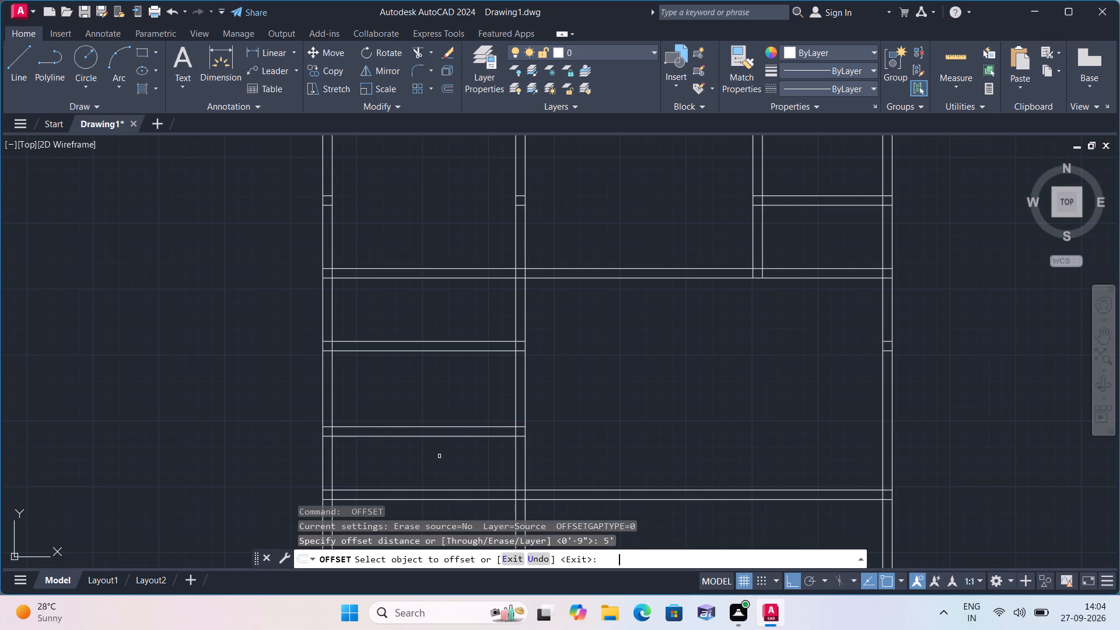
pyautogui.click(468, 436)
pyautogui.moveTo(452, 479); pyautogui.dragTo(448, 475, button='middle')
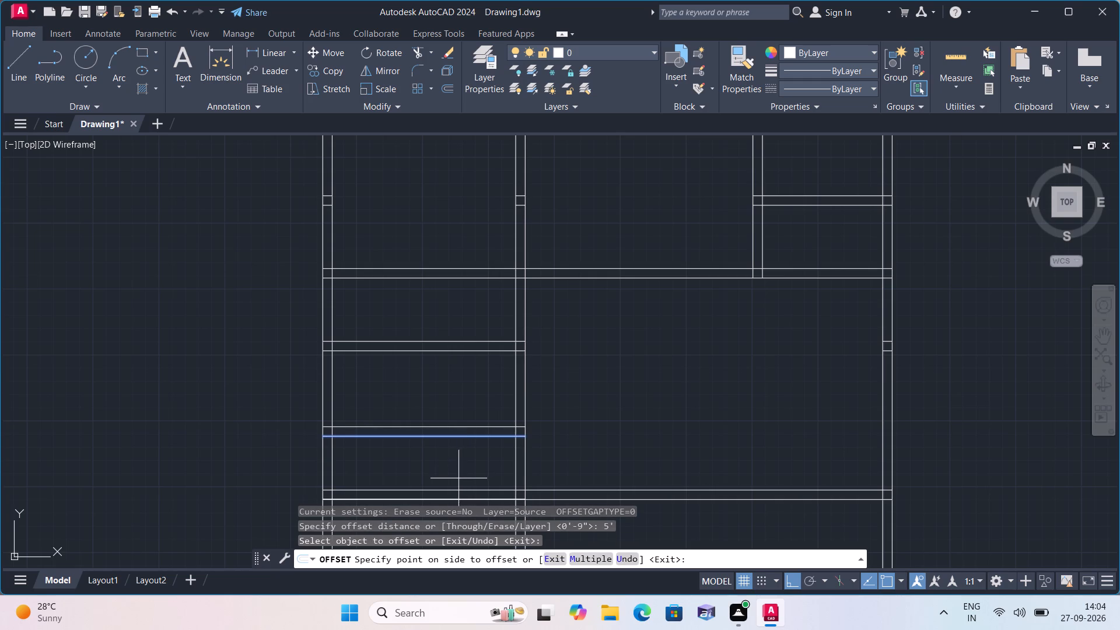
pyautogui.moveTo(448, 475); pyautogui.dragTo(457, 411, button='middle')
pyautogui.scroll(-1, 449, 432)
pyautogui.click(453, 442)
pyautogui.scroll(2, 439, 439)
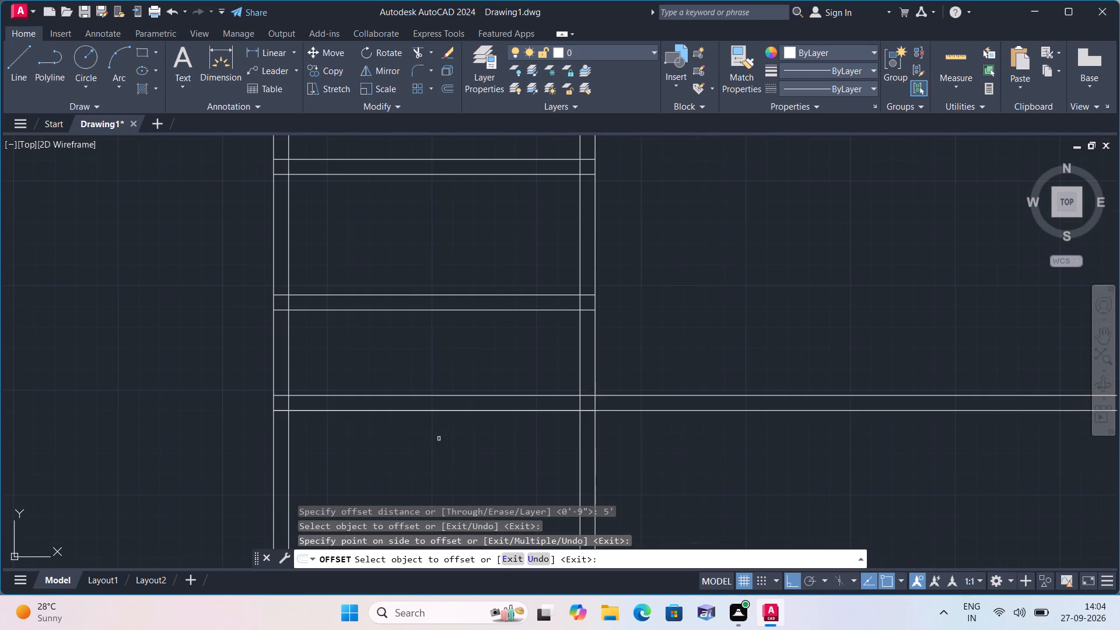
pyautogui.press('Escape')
# Trim the lower full-width cross wall's lines between the left outer and middle walls, and between the middle and right outer walls.
pyautogui.write('trim')
pyautogui.press('space')
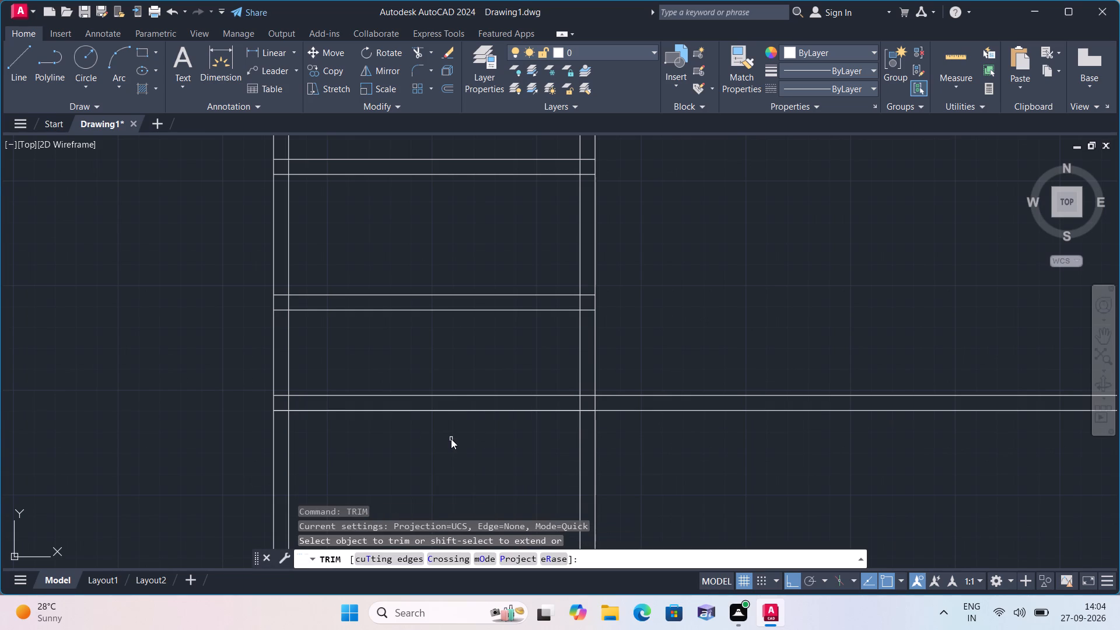
pyautogui.click(430, 361)
pyautogui.click(399, 466)
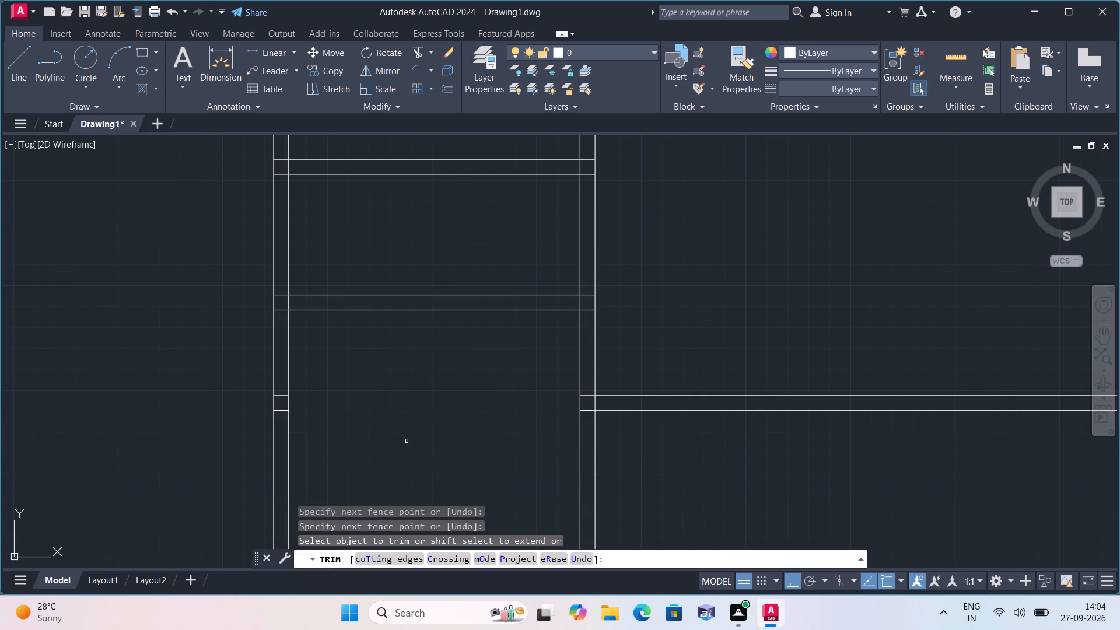
pyautogui.click(734, 344)
pyautogui.click(780, 465)
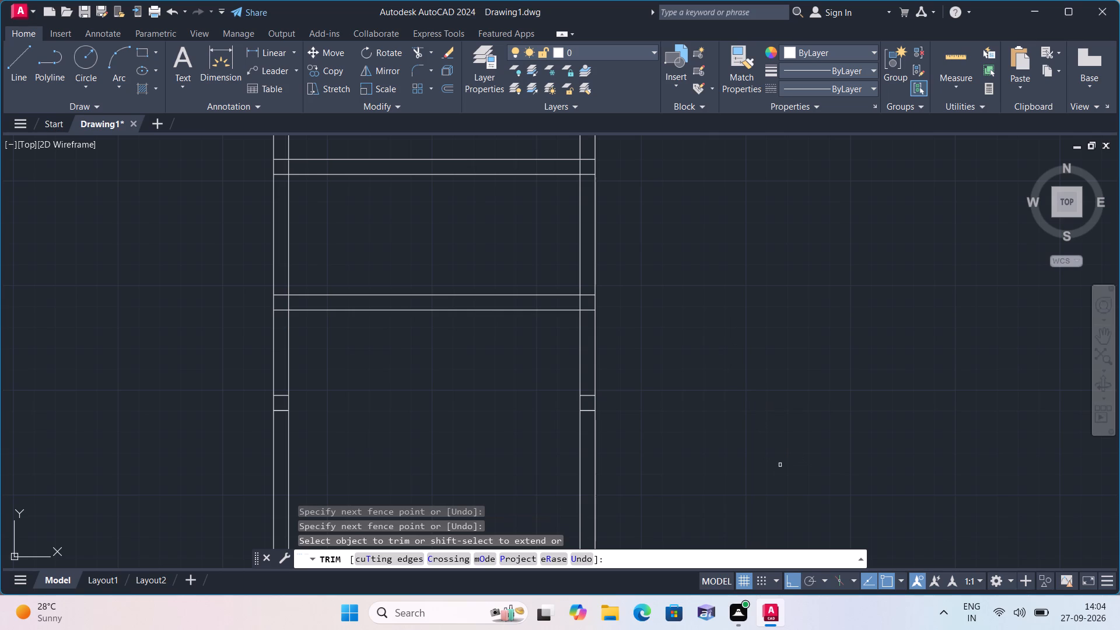
pyautogui.press('space')
# Offset the lower face of the second short cross wall in the left bay 5' downward.
pyautogui.write('off')
pyautogui.press('space')
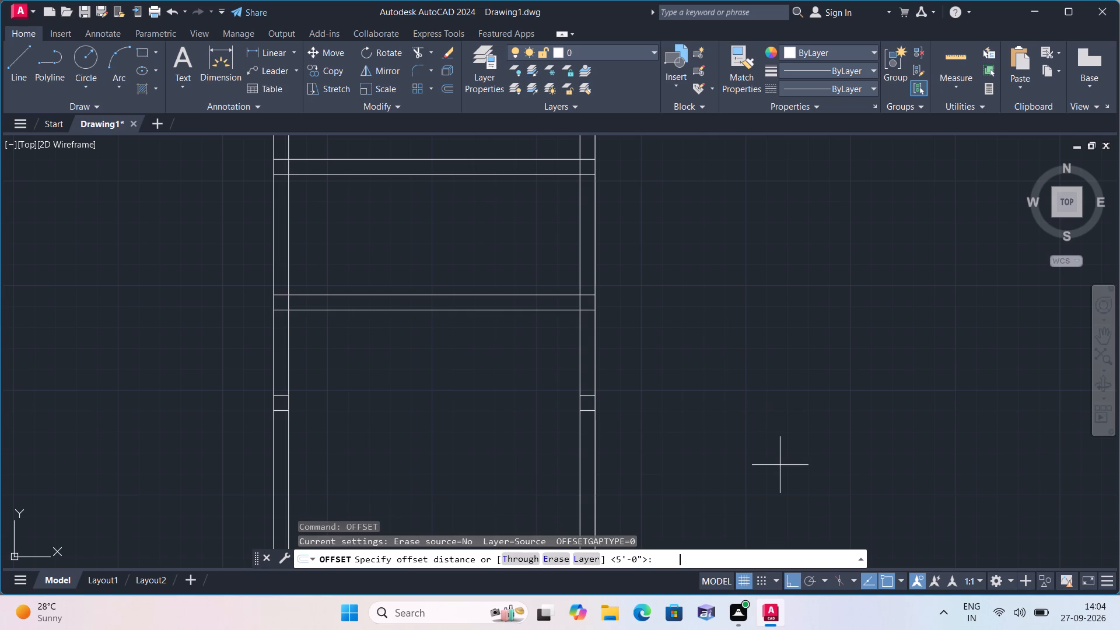
pyautogui.write("5'")
pyautogui.press('space')
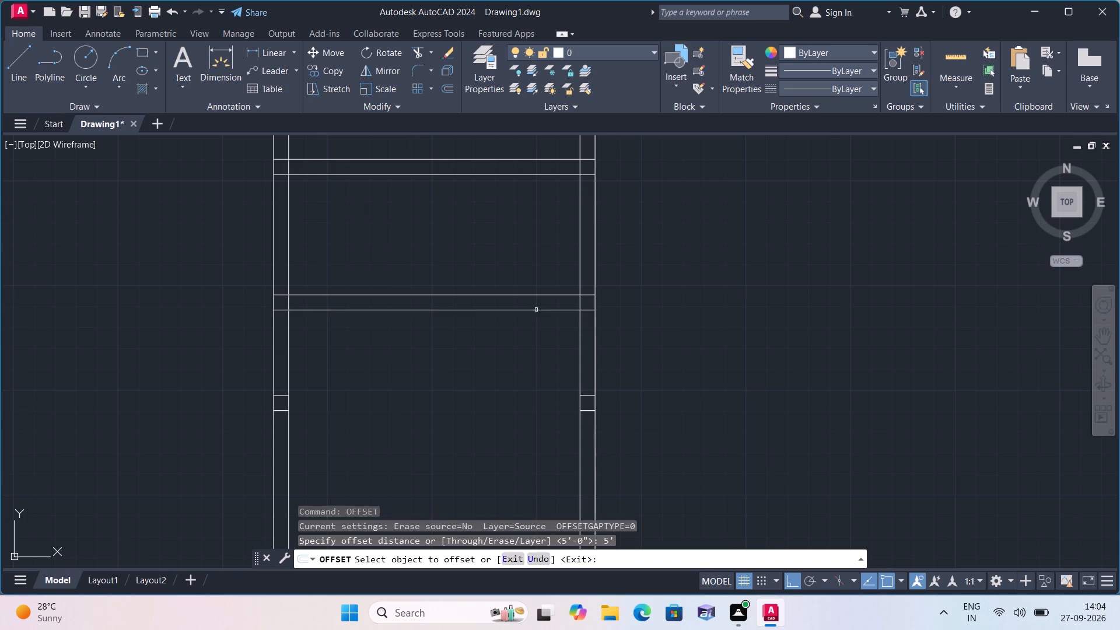
pyautogui.click(527, 309)
pyautogui.click(508, 400)
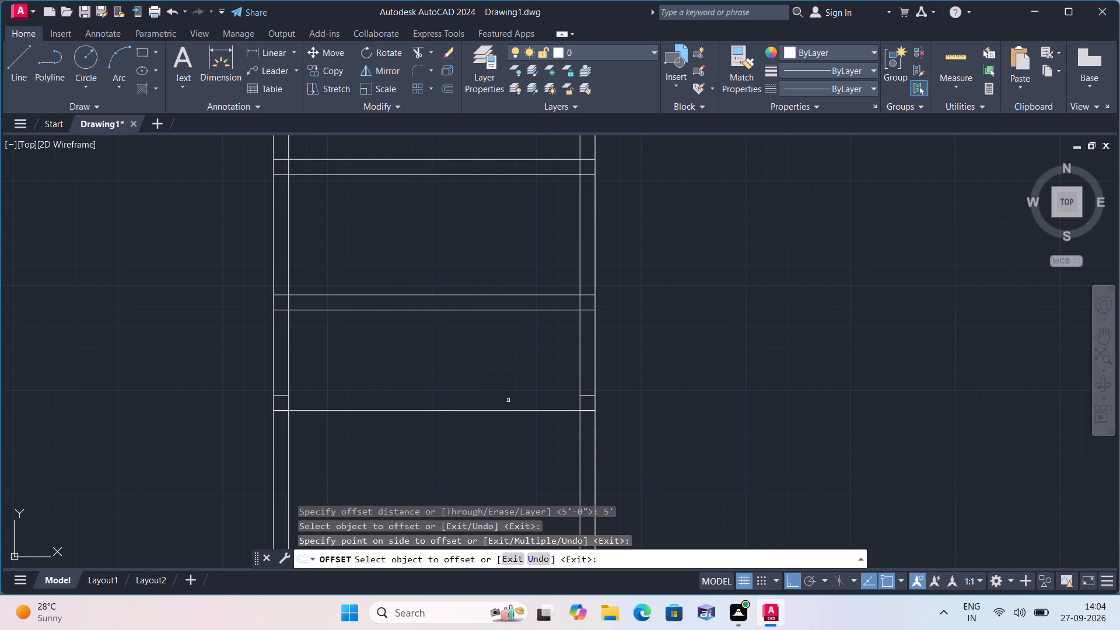
pyautogui.press('space')
# Offset the line 5' below the second short cross wall 9" downward to form the second wall face.
pyautogui.press('space')
pyautogui.write('9"')
pyautogui.press('space')
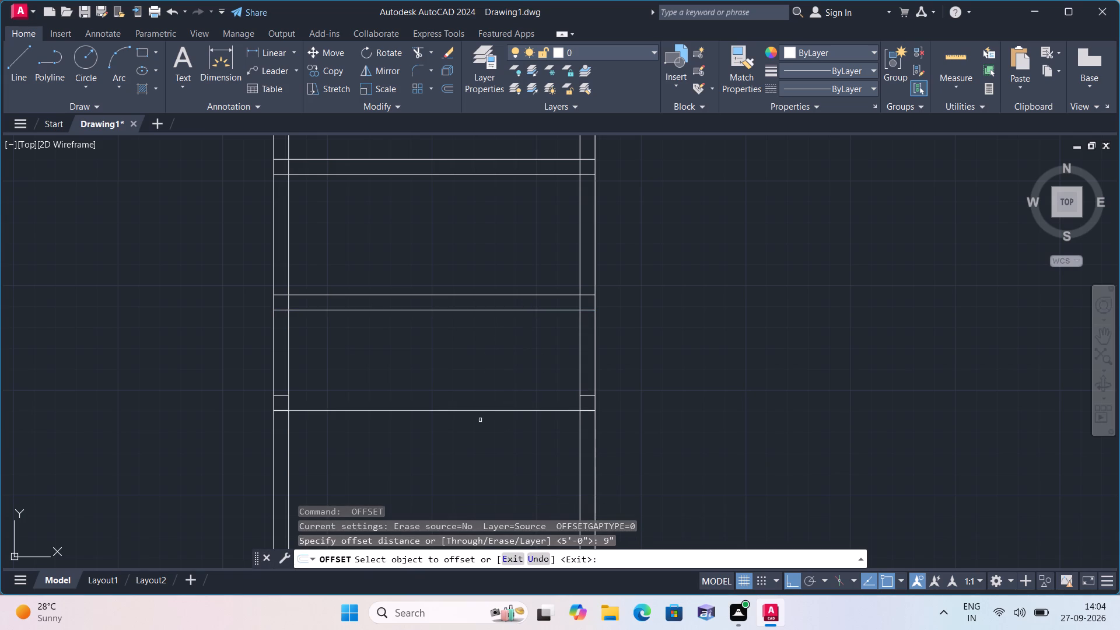
pyautogui.click(487, 409)
pyautogui.click(446, 473)
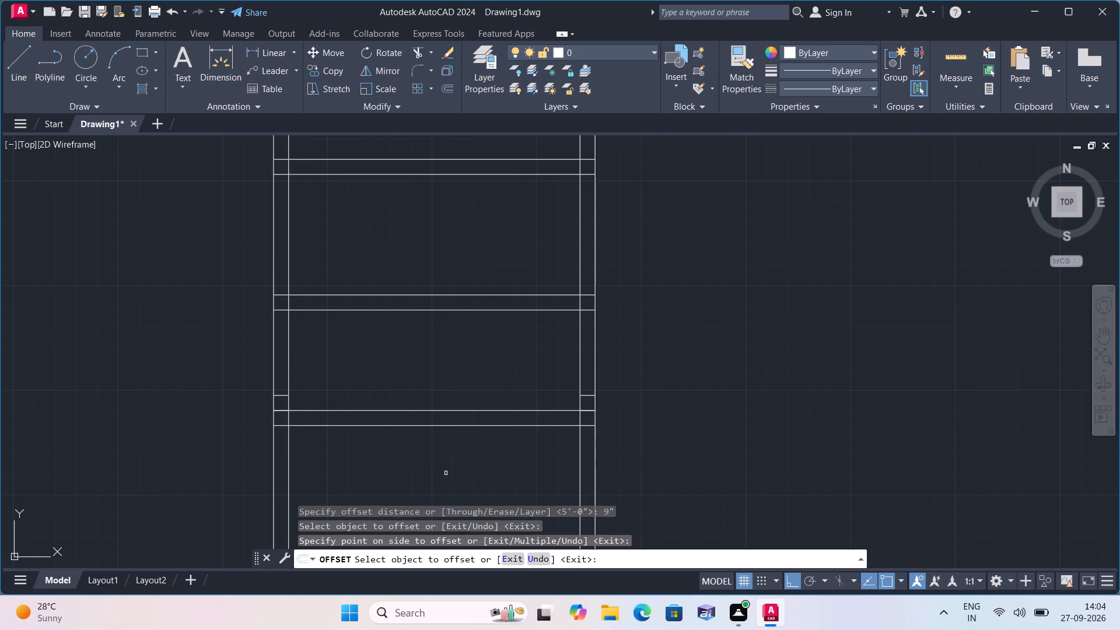
pyautogui.press('space')
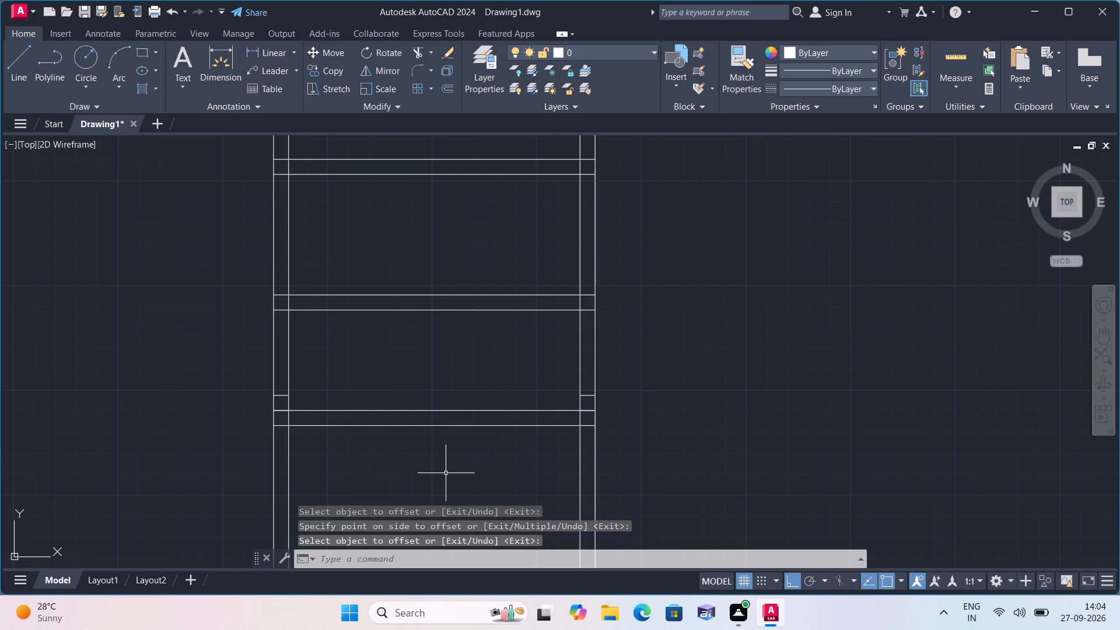
# Extend both lines of the lowest short cross wall from the middle vertical wall to the right outer wall.
pyautogui.write('exte')
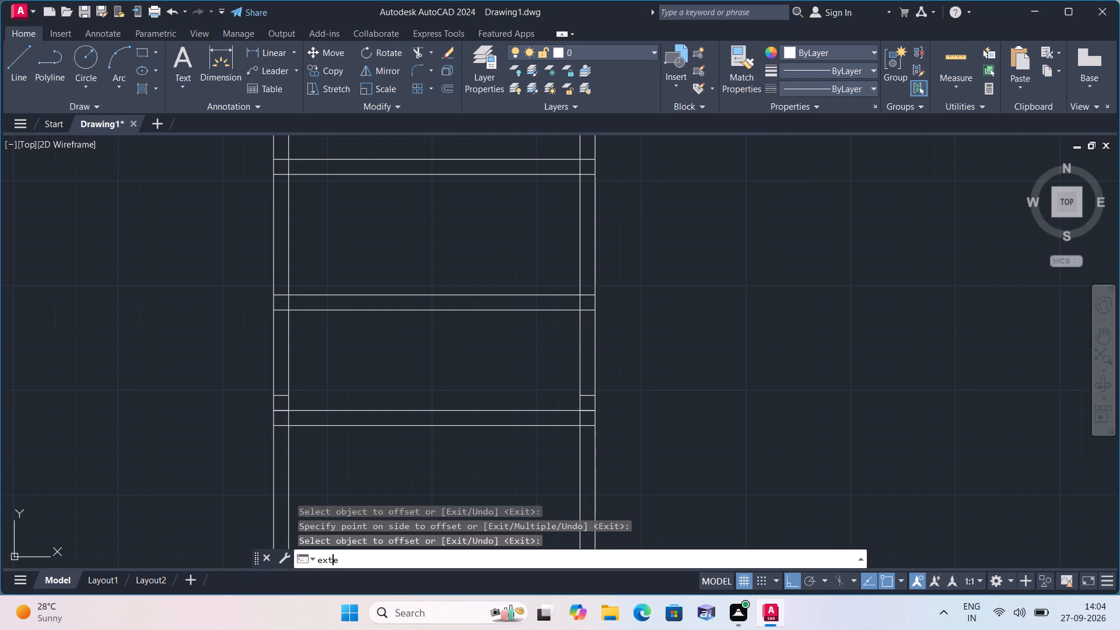
pyautogui.press('space')
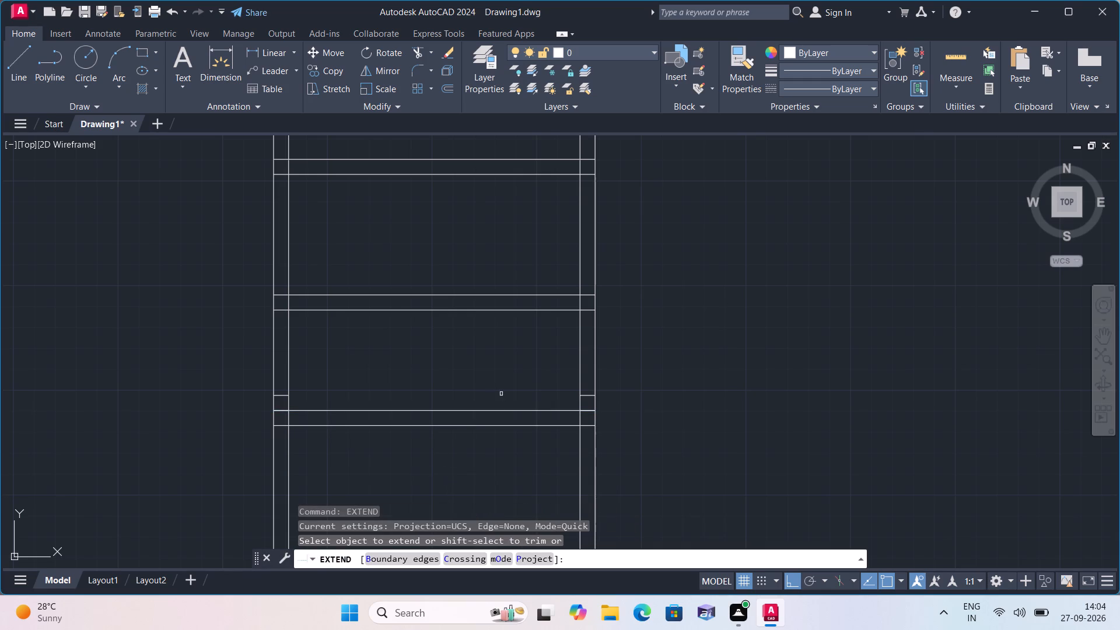
pyautogui.scroll(-1, 499, 383)
pyautogui.click(463, 382)
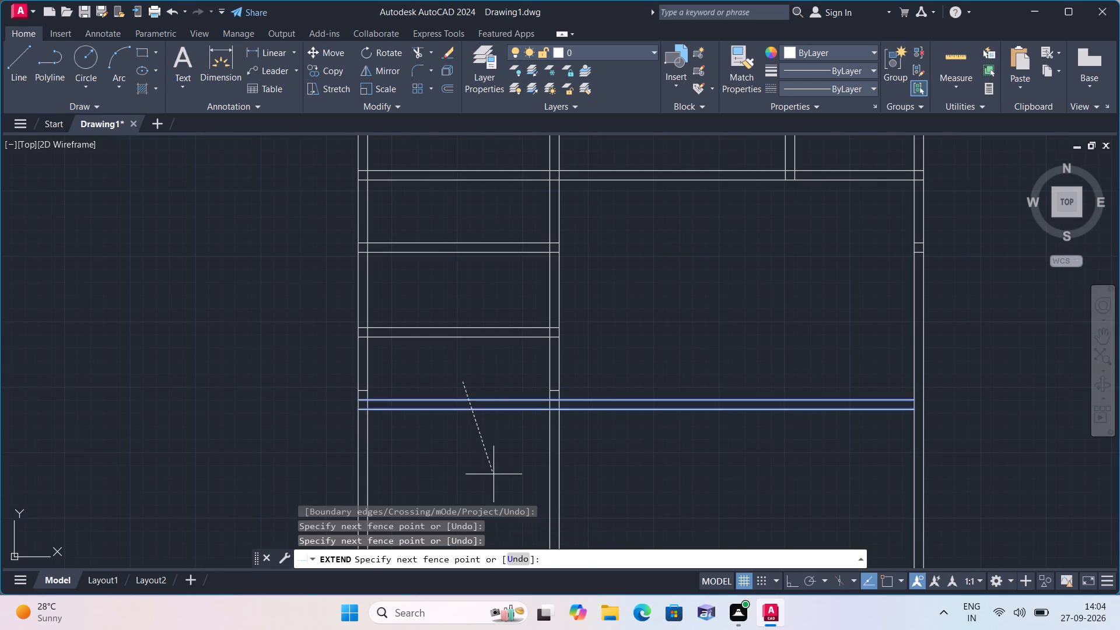
pyautogui.click(494, 474)
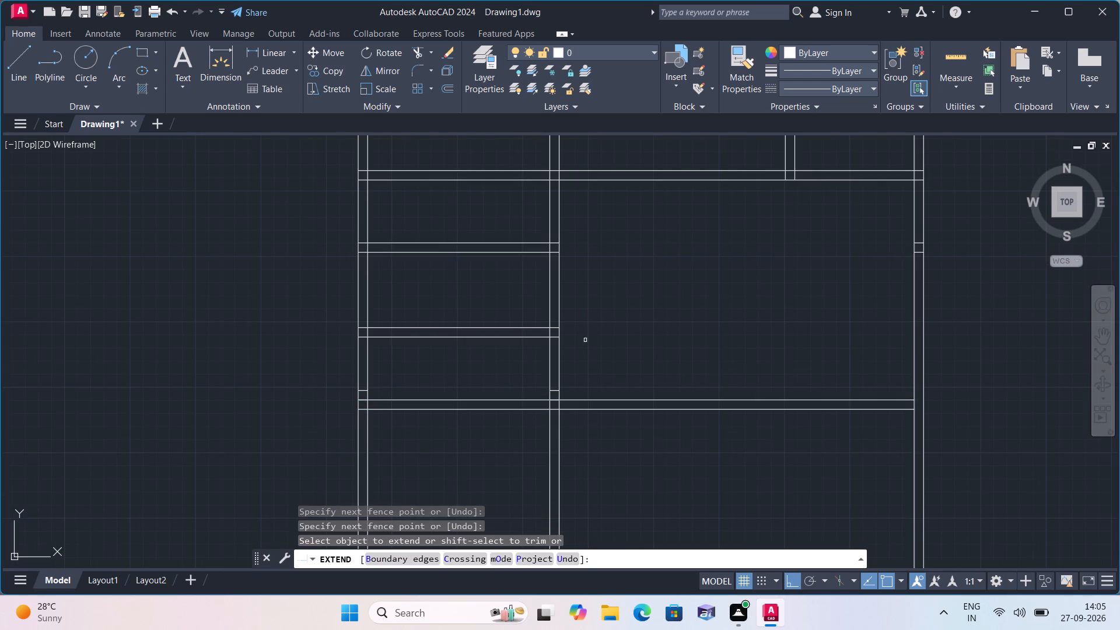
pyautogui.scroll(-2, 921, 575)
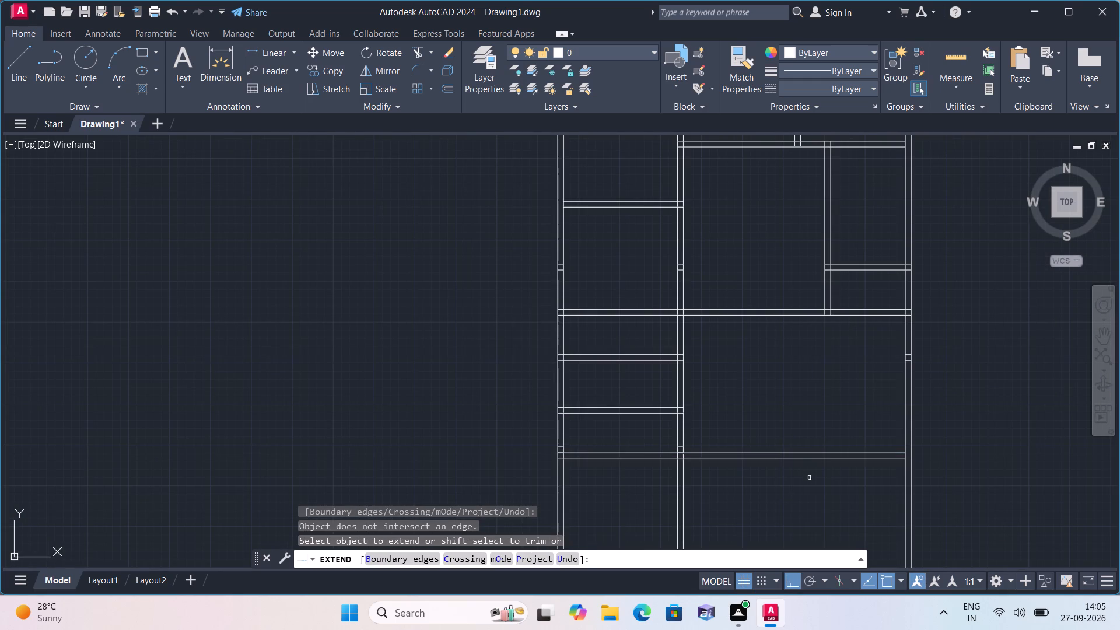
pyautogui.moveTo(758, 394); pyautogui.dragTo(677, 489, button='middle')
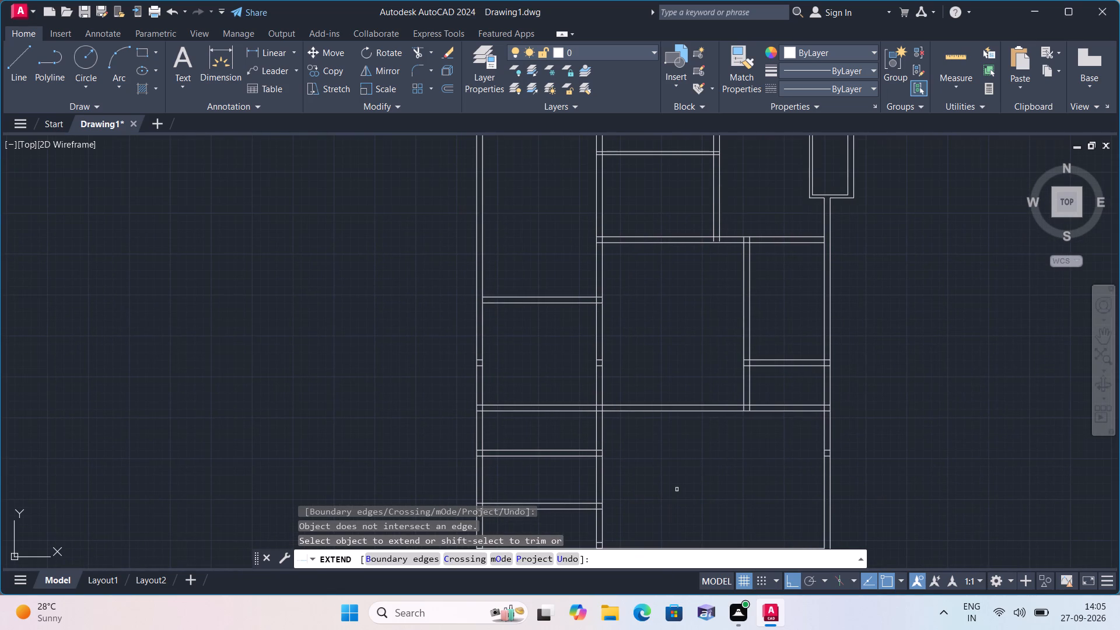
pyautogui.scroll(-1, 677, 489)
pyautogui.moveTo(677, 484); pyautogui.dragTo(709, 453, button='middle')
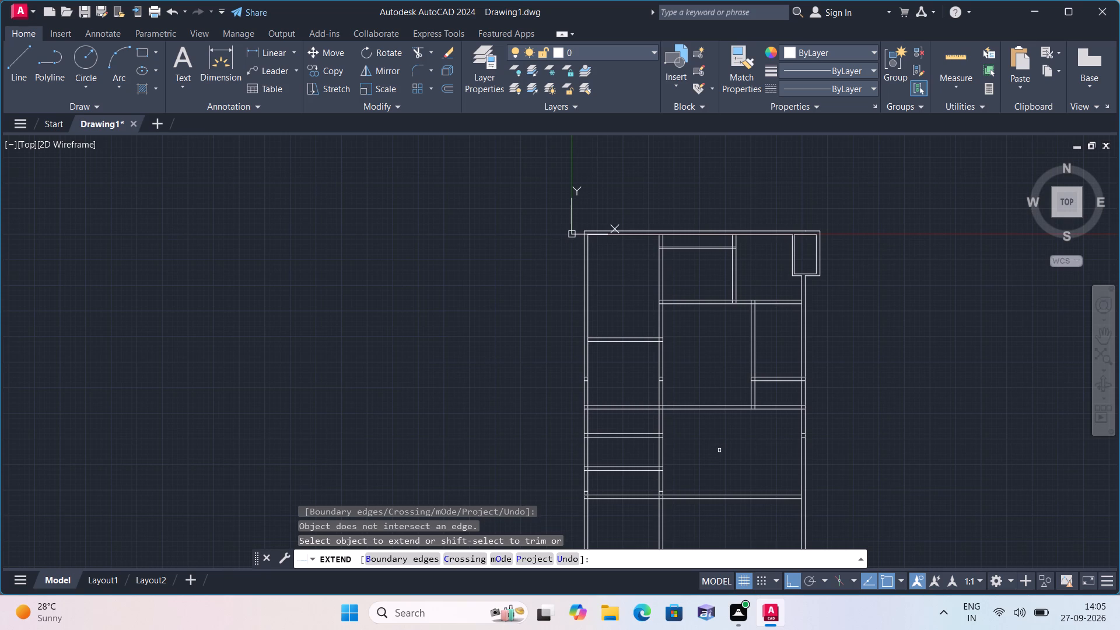
# Offset the inner face of the left outer wall 8' to the right, into the left bay.
pyautogui.scroll(-1, 719, 450)
pyautogui.scroll(1, 719, 450)
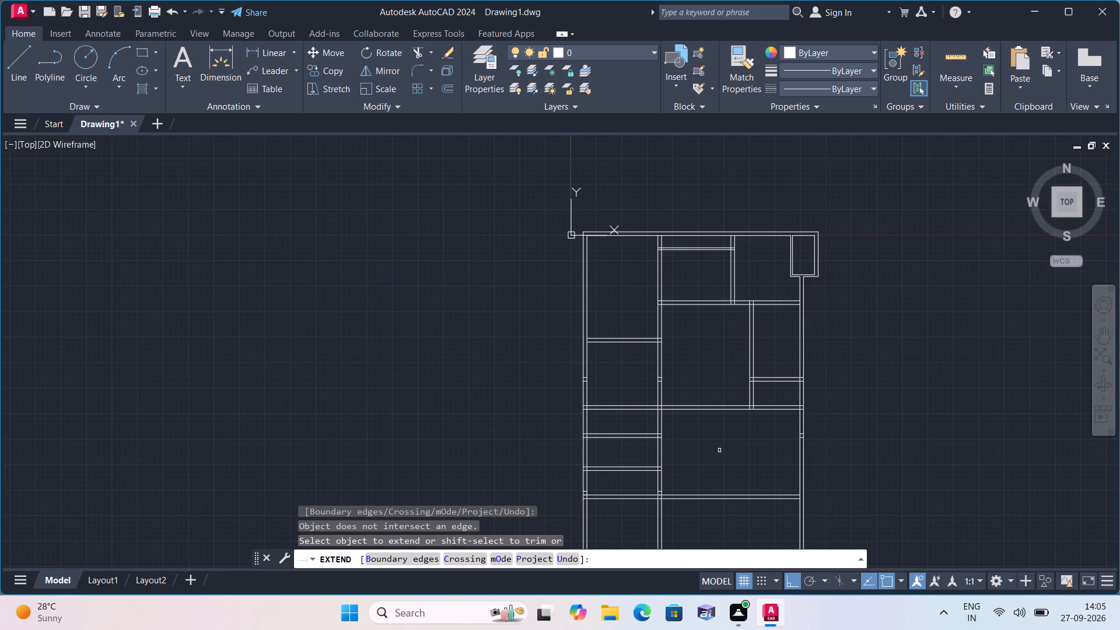
pyautogui.press('Escape')
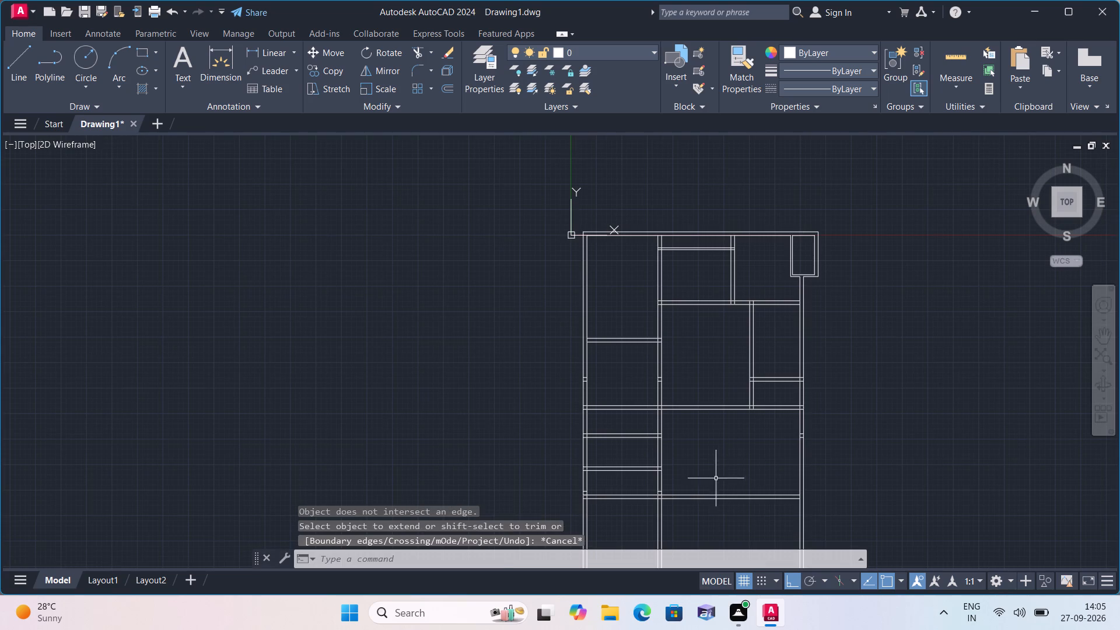
pyautogui.scroll(1, 716, 478)
pyautogui.moveTo(703, 473); pyautogui.dragTo(750, 498, button='middle')
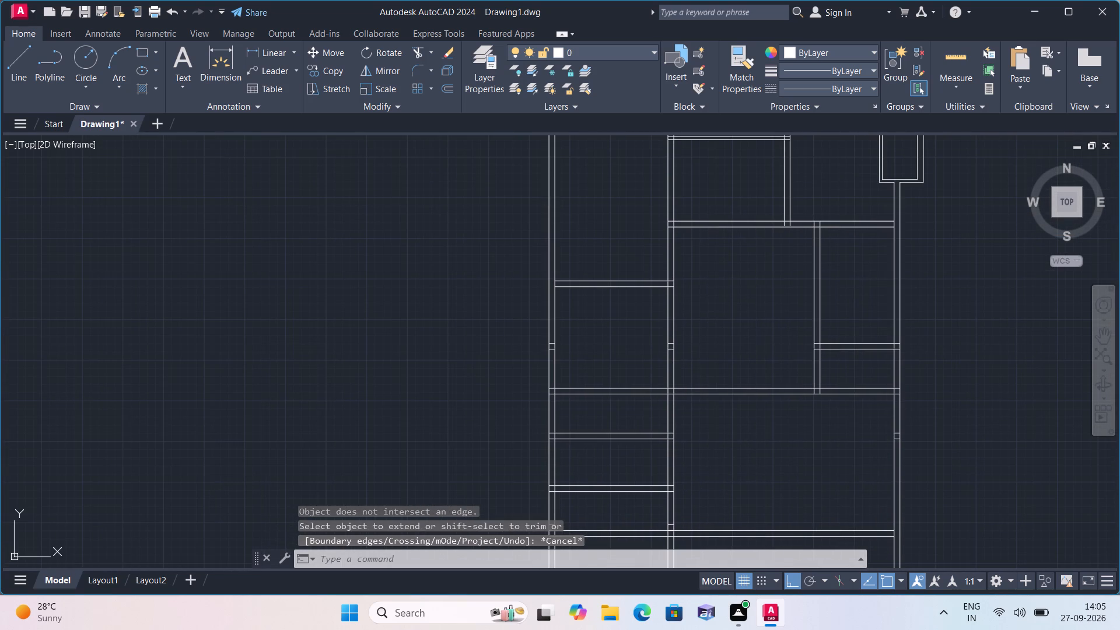
pyautogui.write('off')
pyautogui.press('space')
pyautogui.scroll(1, 753, 498)
pyautogui.press('8')
pyautogui.press("'")
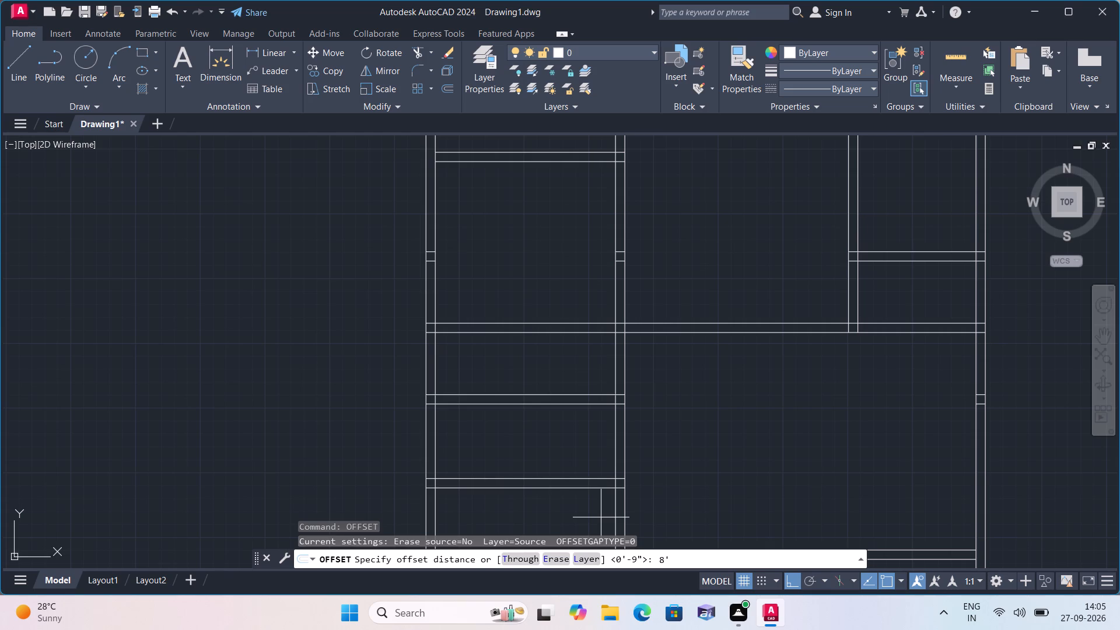
pyautogui.press('space')
pyautogui.moveTo(492, 477); pyautogui.dragTo(485, 430, button='middle')
pyautogui.scroll(-1, 484, 428)
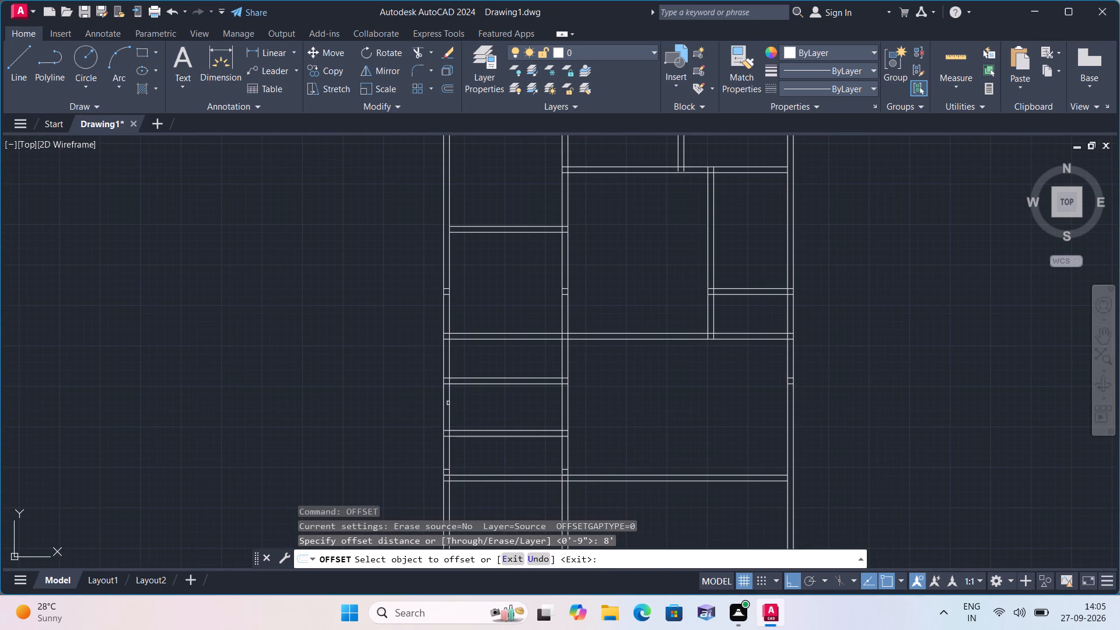
pyautogui.click(448, 403)
pyautogui.click(488, 404)
pyautogui.press('space')
# Offset the new vertical line in the left bay 9" to the right to form the second wall face.
pyautogui.press('space')
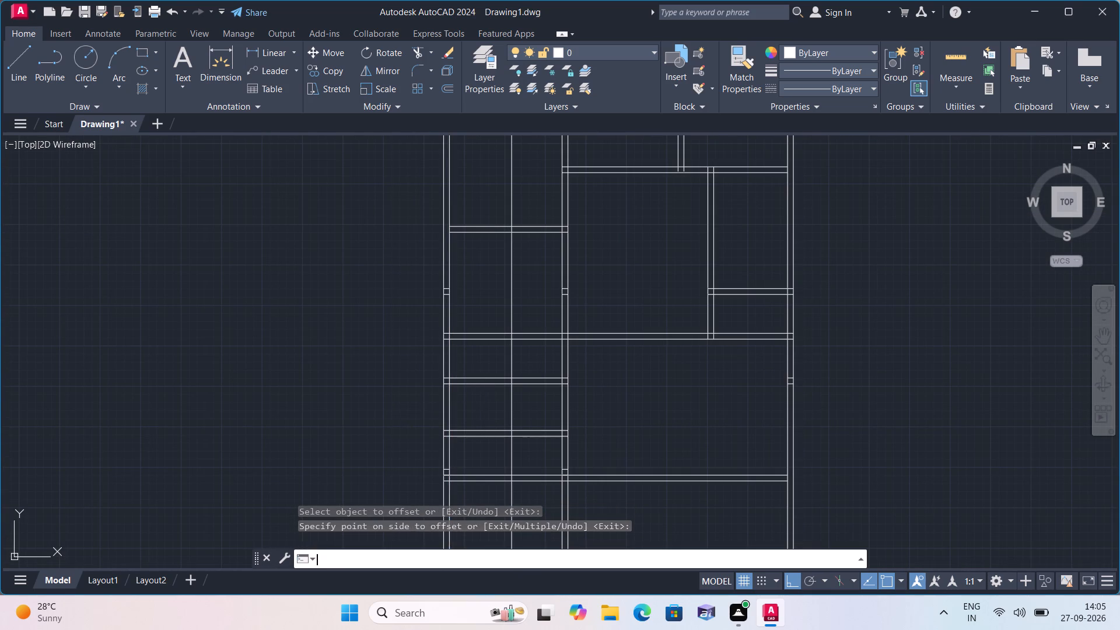
pyautogui.write('9"')
pyautogui.press('space')
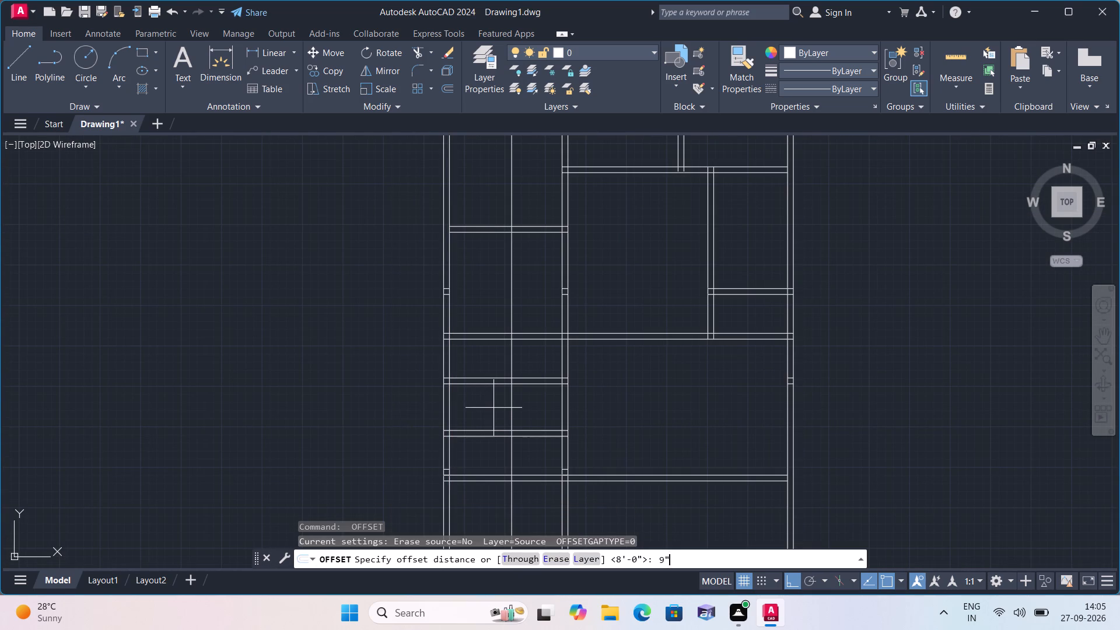
pyautogui.click(511, 408)
pyautogui.click(549, 410)
pyautogui.press('space')
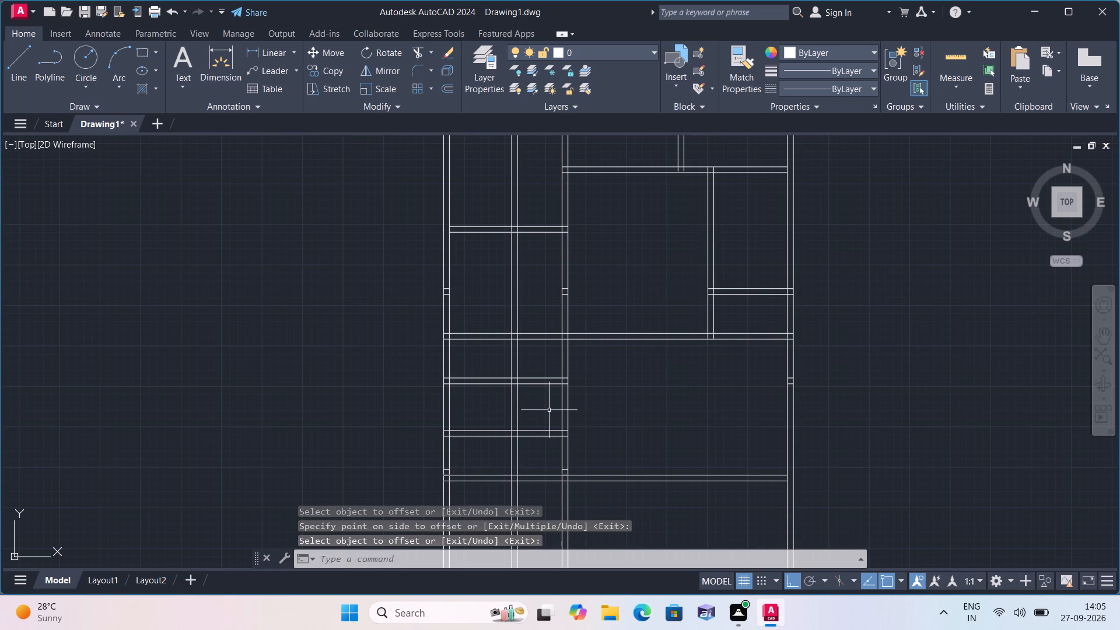
# Trim both lines of the new vertical wall between the left bay's upper short cross wall and the full-width cross wall.
pyautogui.write('trim')
pyautogui.press('space')
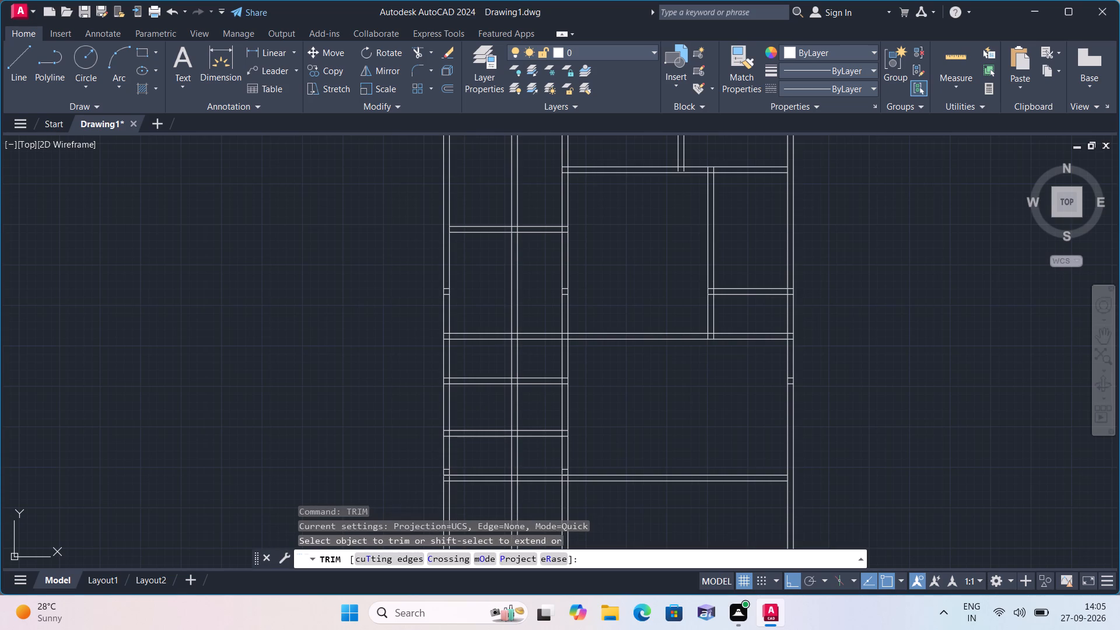
pyautogui.click(523, 297)
pyautogui.click(512, 297)
pyautogui.click(512, 297)
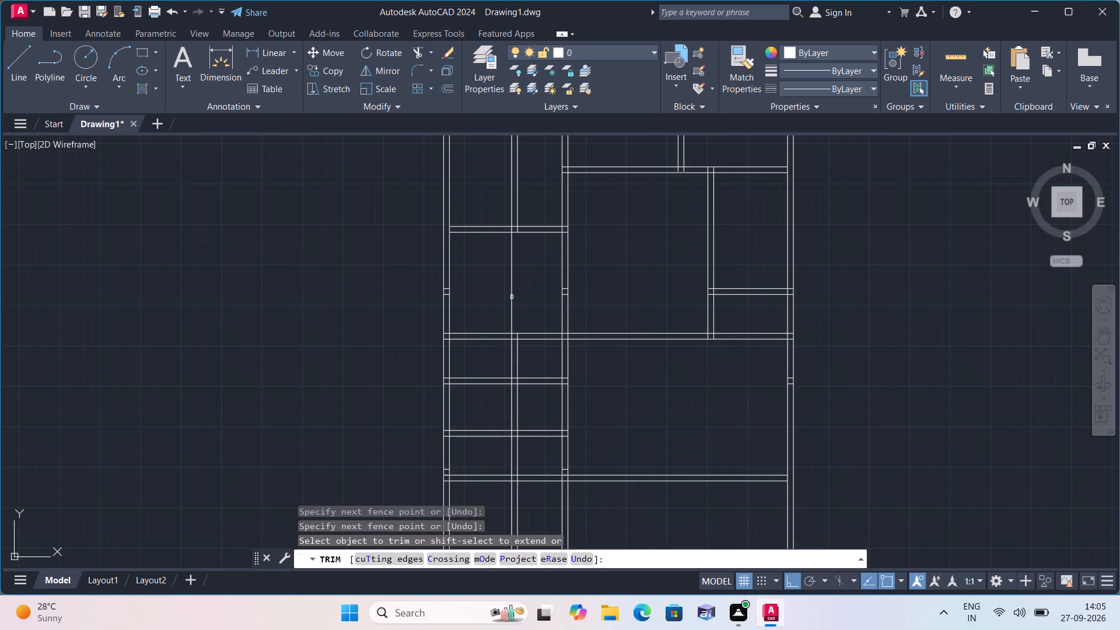
pyautogui.moveTo(512, 297); pyautogui.dragTo(521, 407, button='middle')
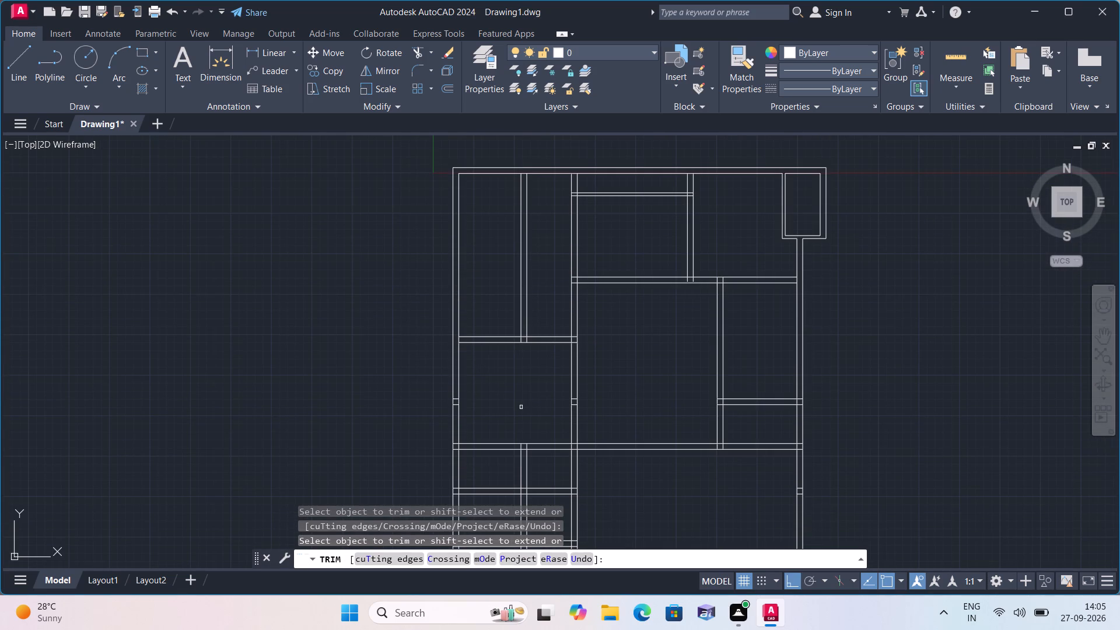
pyautogui.press('Escape')
# Erase the two remaining lines of the new vertical wall in the left bay's top room.
pyautogui.click(542, 288)
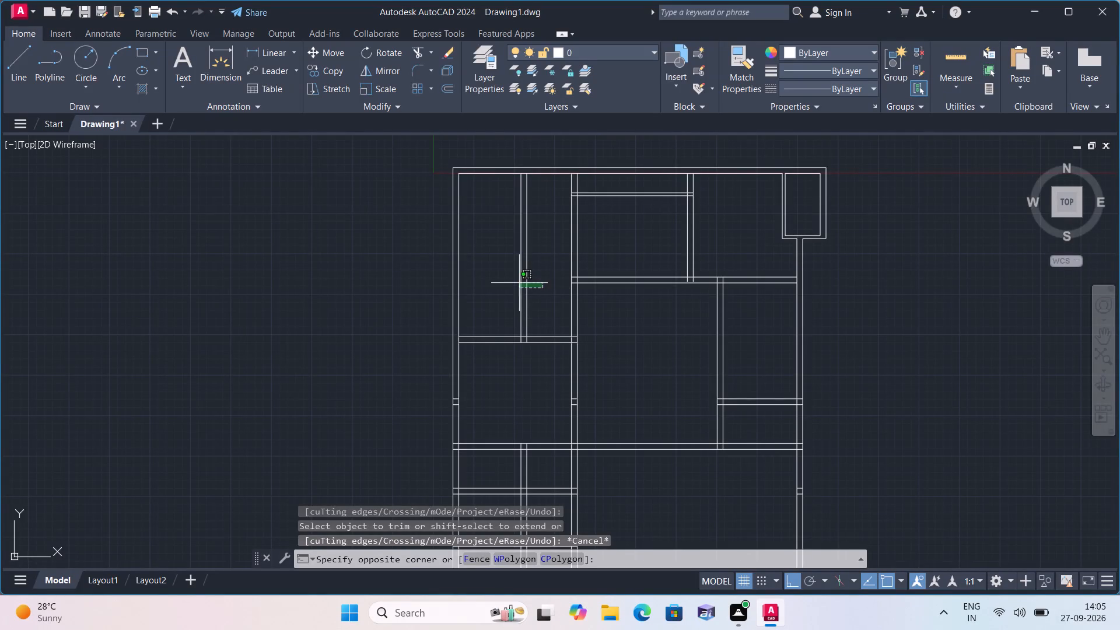
pyautogui.click(513, 278)
pyautogui.press('Delete')
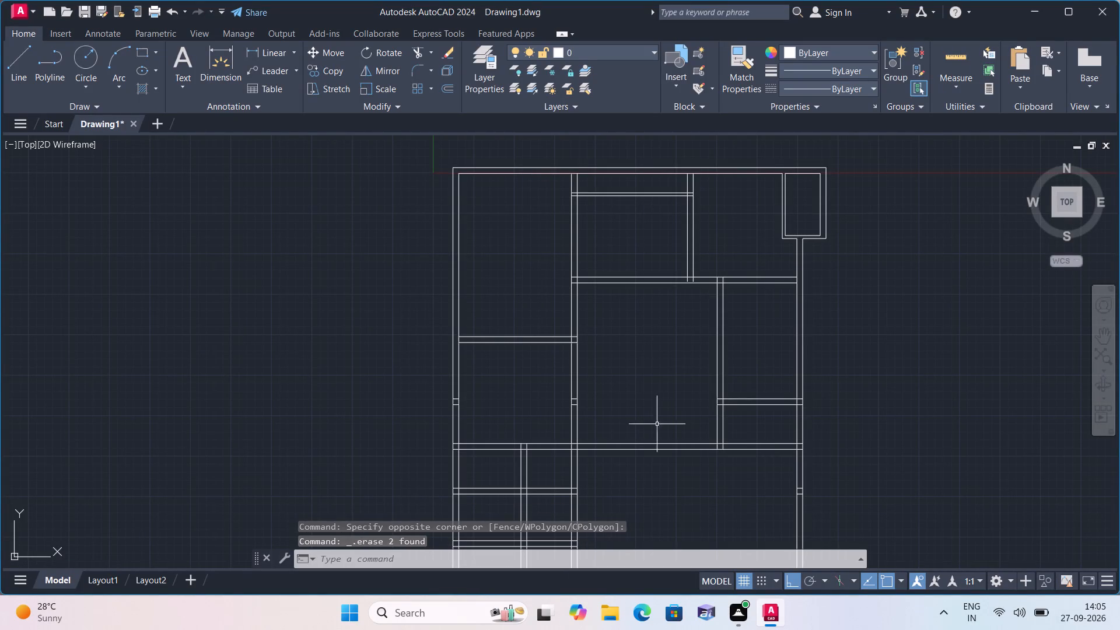
# Trim all the vertical wall lines that run below the lowest cross wall.
pyautogui.moveTo(640, 502); pyautogui.dragTo(654, 421, button='middle')
pyautogui.moveTo(658, 426); pyautogui.dragTo(633, 383, button='middle')
pyautogui.scroll(-1, 653, 419)
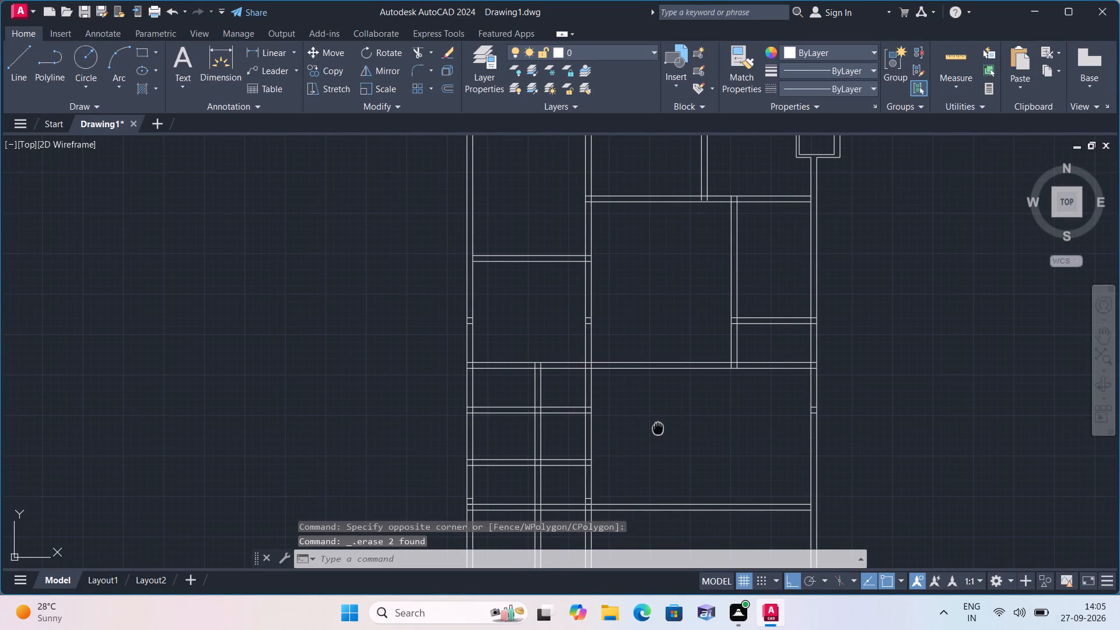
pyautogui.moveTo(633, 383); pyautogui.dragTo(629, 356, button='middle')
pyautogui.write('trim')
pyautogui.press('space')
pyautogui.click(321, 475)
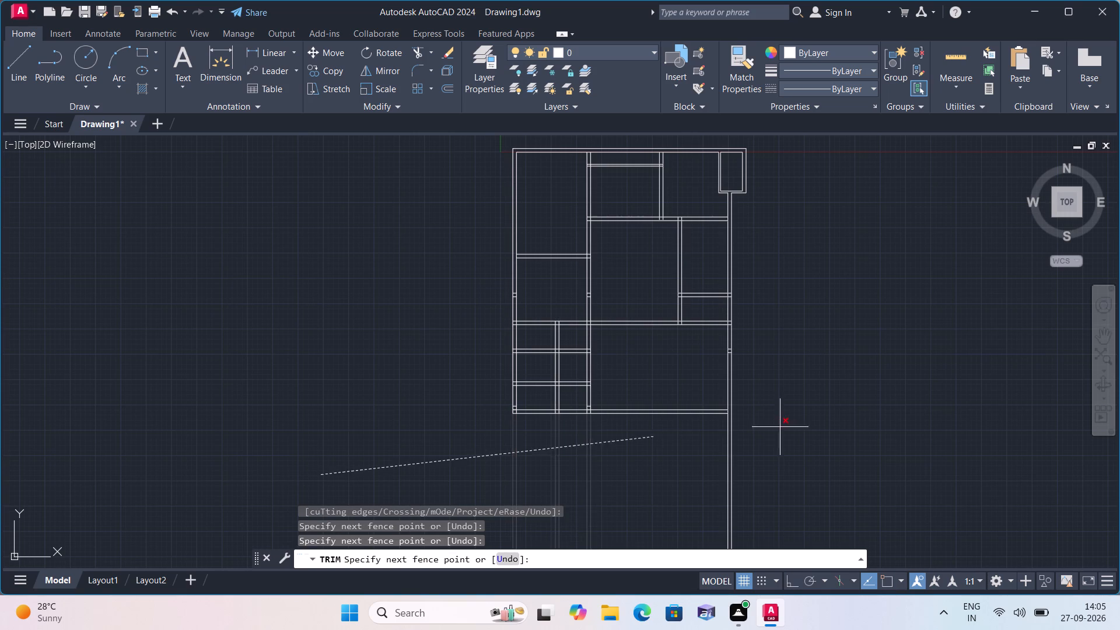
pyautogui.click(968, 425)
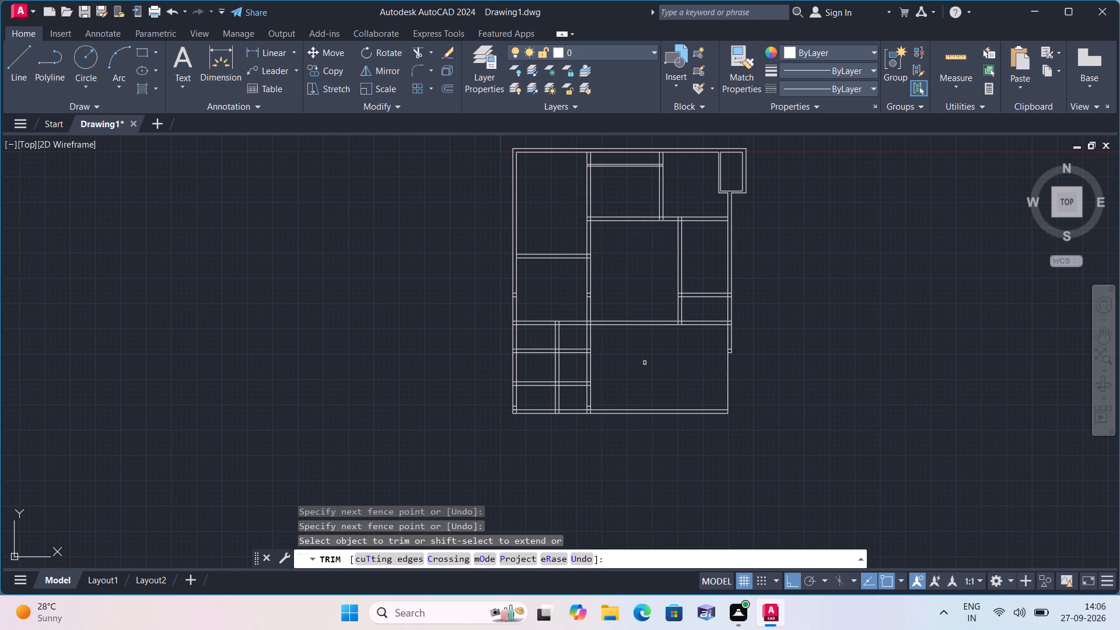
# Below the full-width cross wall, trim the middle vertical wall and the short cross walls' lines right of the new vertical wall.
pyautogui.click(610, 349)
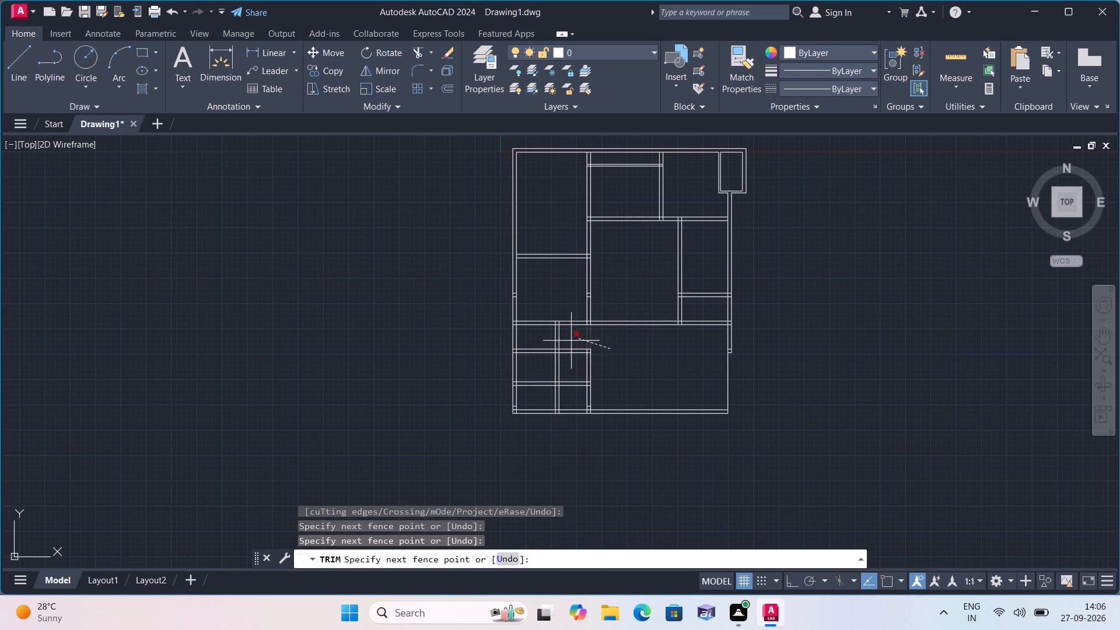
pyautogui.click(577, 388)
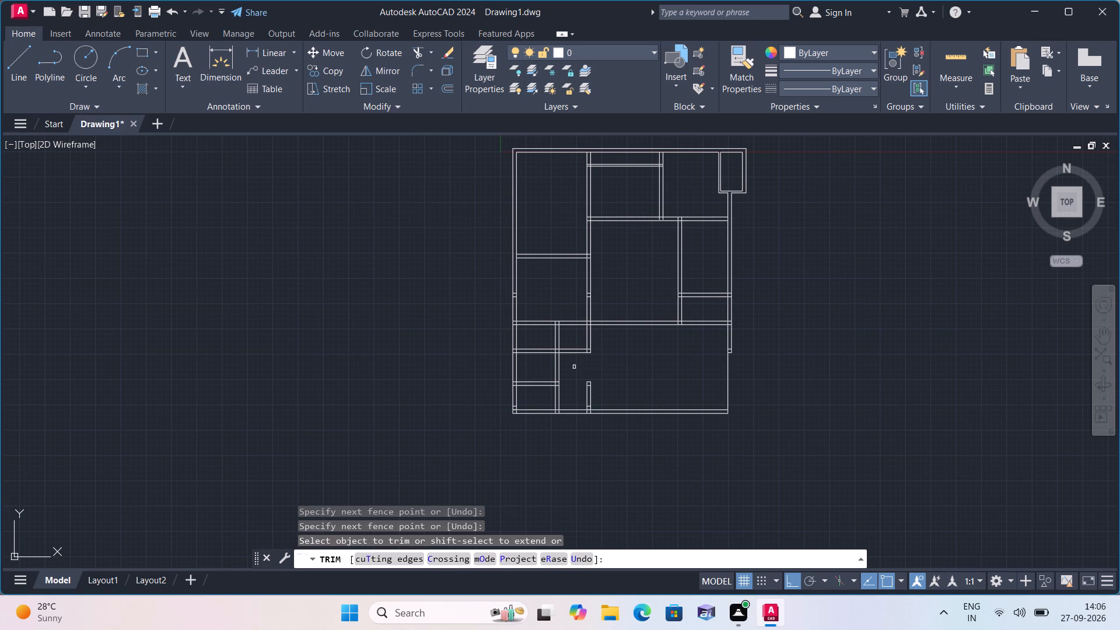
pyautogui.click(575, 354)
pyautogui.click(576, 344)
pyautogui.click(583, 357)
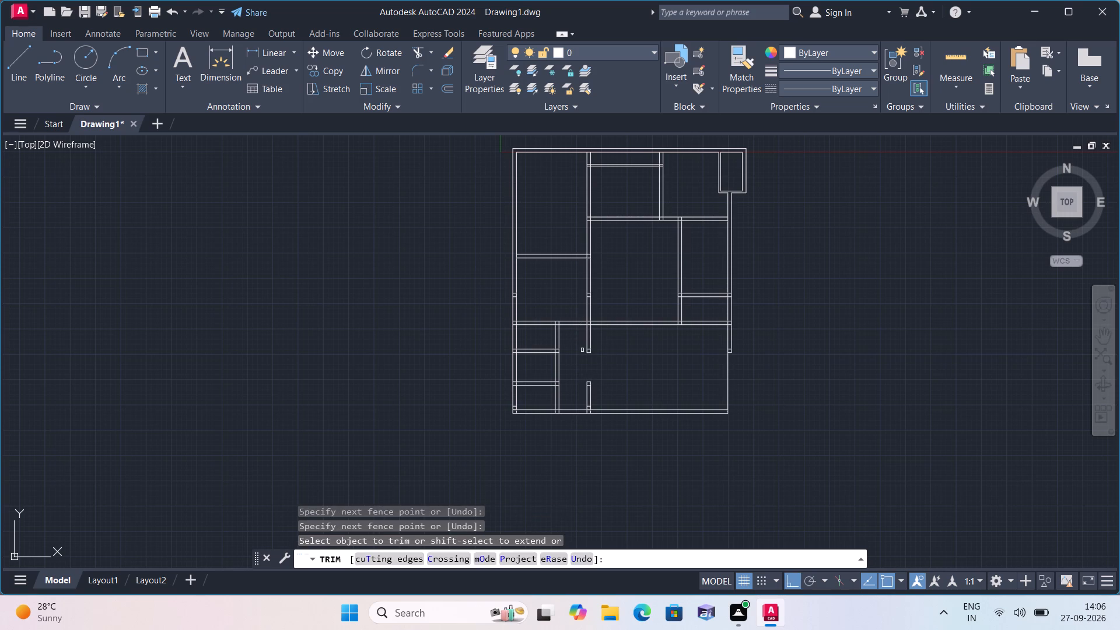
pyautogui.click(580, 346)
pyautogui.click(597, 346)
pyautogui.press('space')
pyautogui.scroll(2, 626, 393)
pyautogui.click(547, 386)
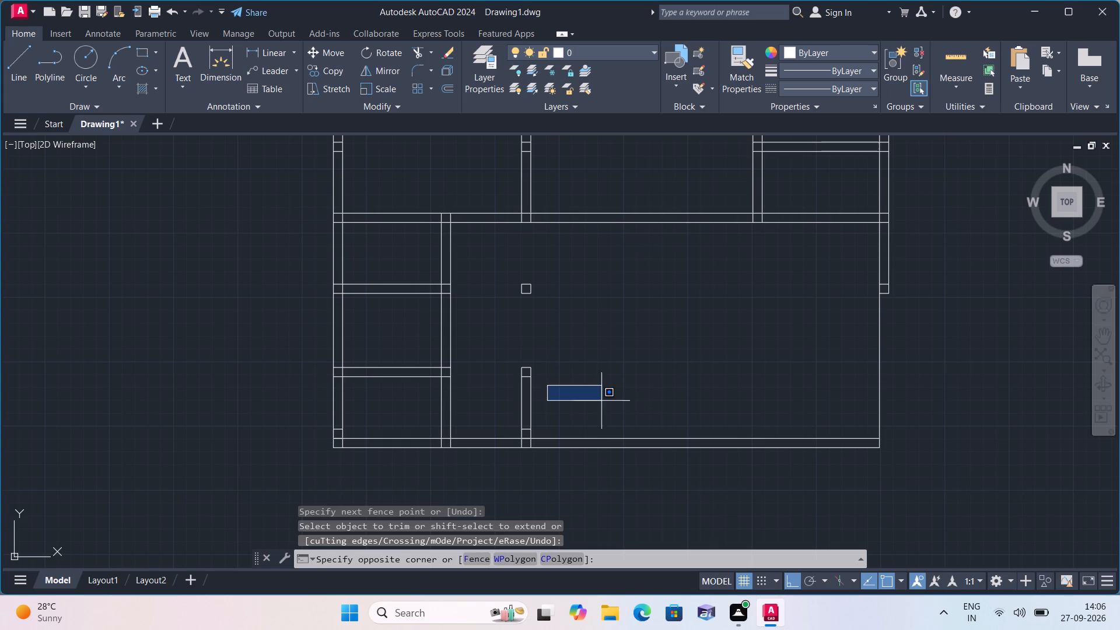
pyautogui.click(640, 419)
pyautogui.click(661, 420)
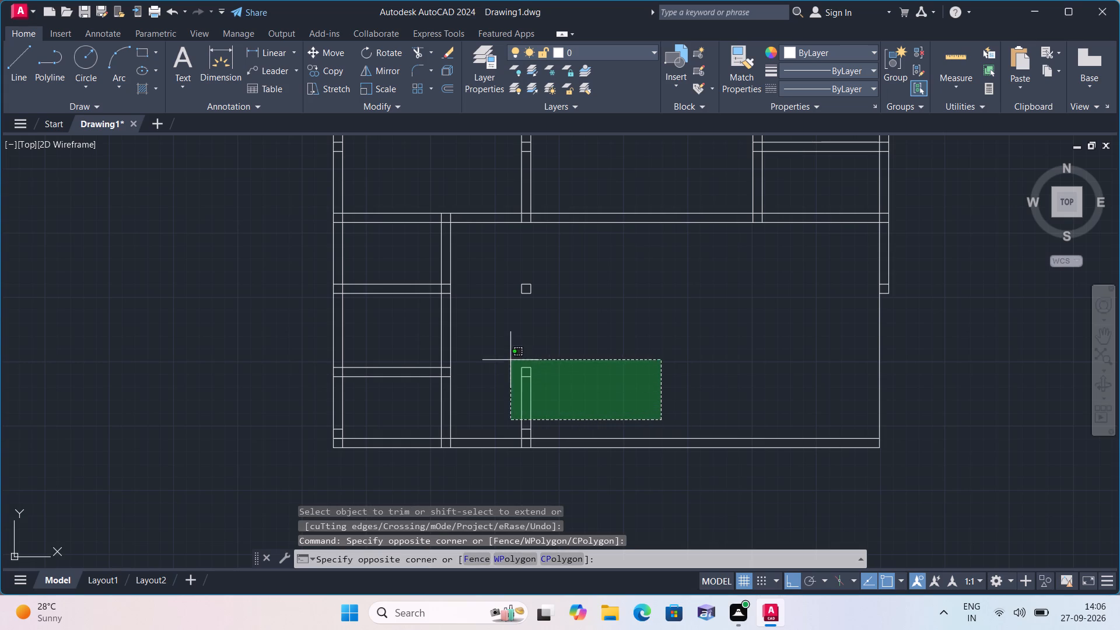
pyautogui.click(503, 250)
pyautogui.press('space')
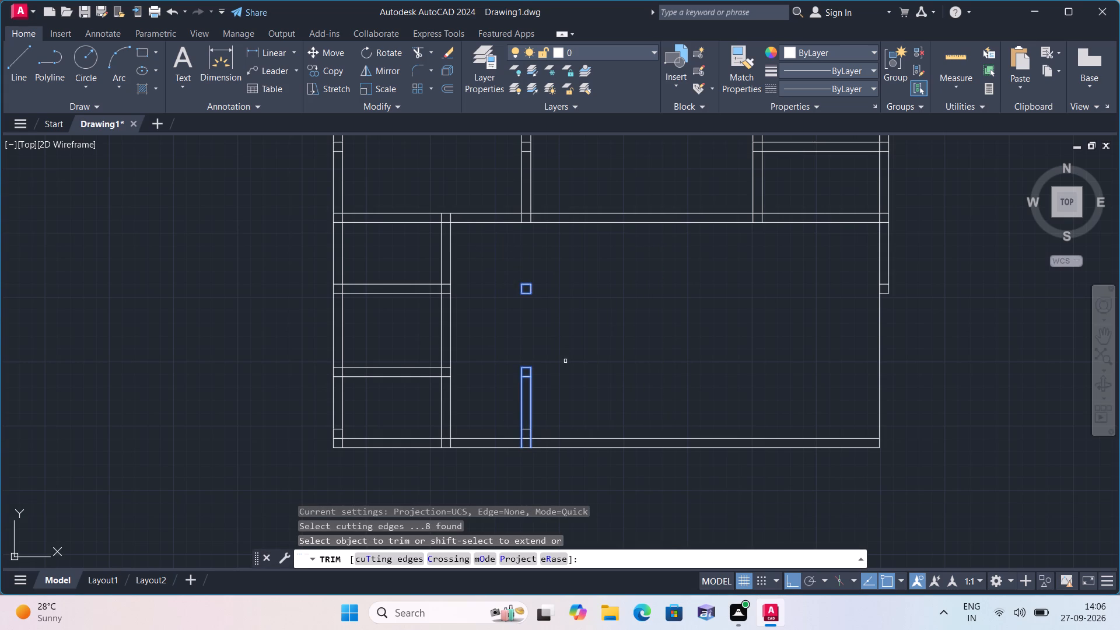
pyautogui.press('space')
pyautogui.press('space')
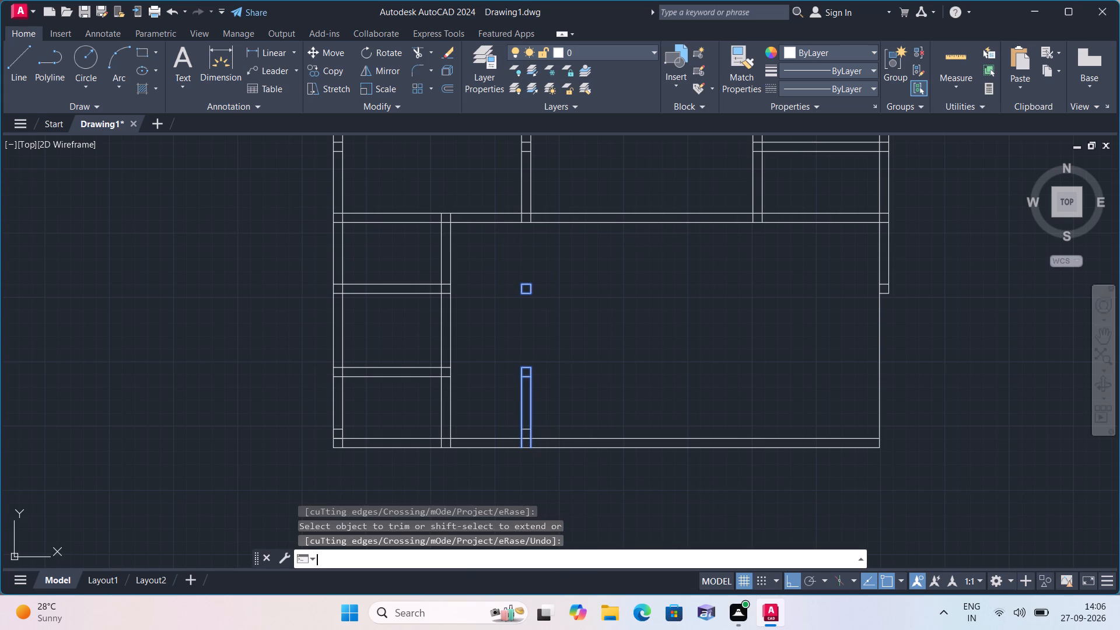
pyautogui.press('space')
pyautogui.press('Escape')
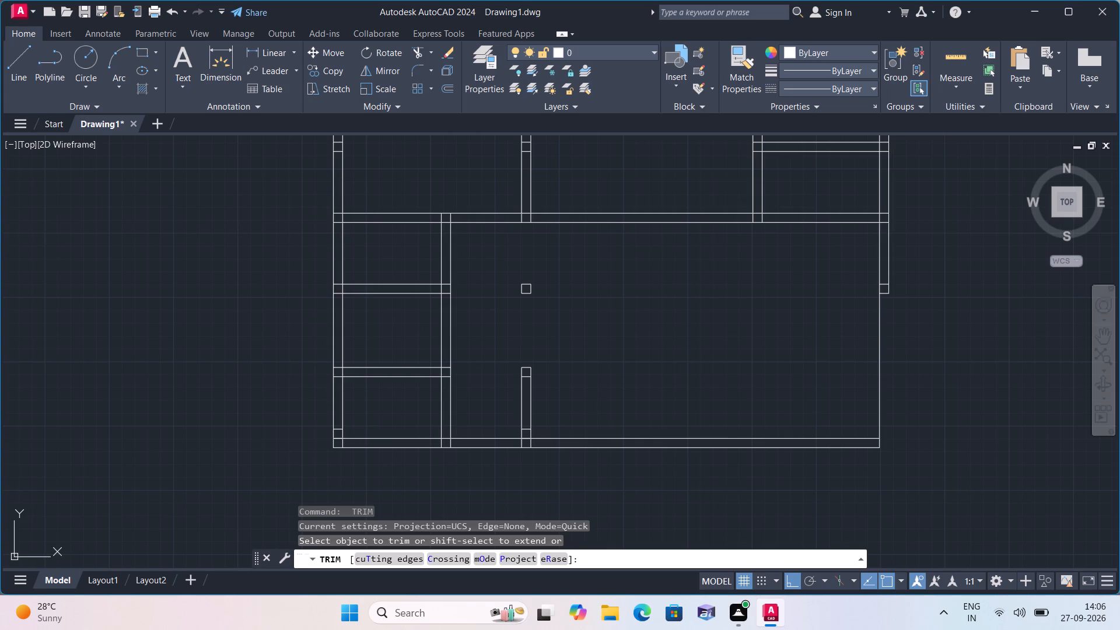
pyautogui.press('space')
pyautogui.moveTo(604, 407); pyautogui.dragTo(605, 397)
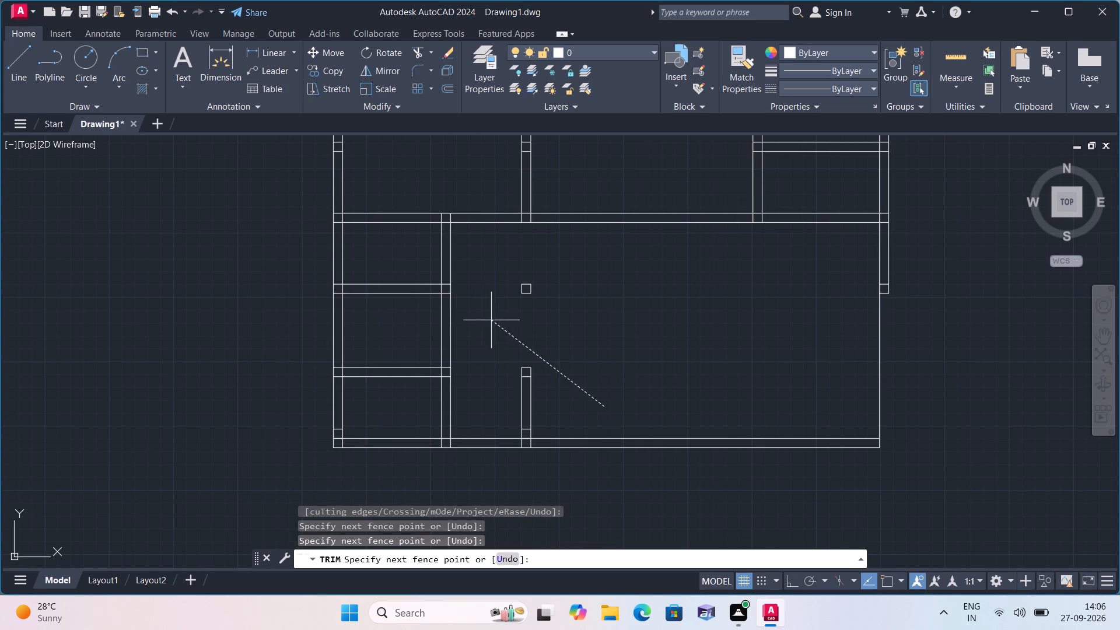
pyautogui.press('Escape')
# Erase the leftover square, wall stub and short line of the middle vertical wall in the large lower room.
pyautogui.click(641, 393)
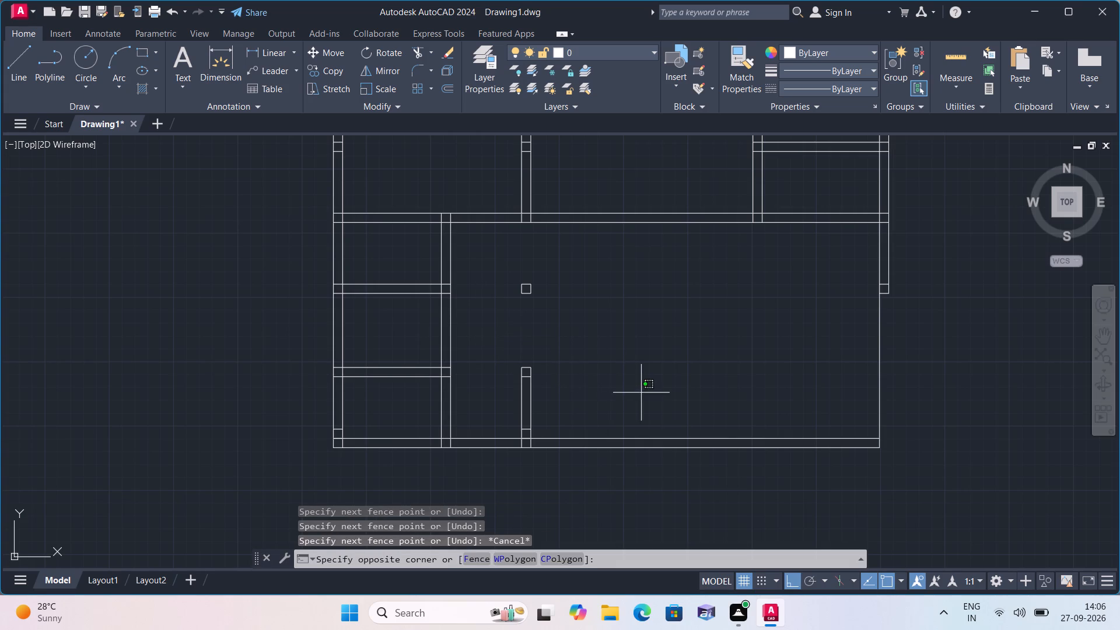
pyautogui.click(491, 268)
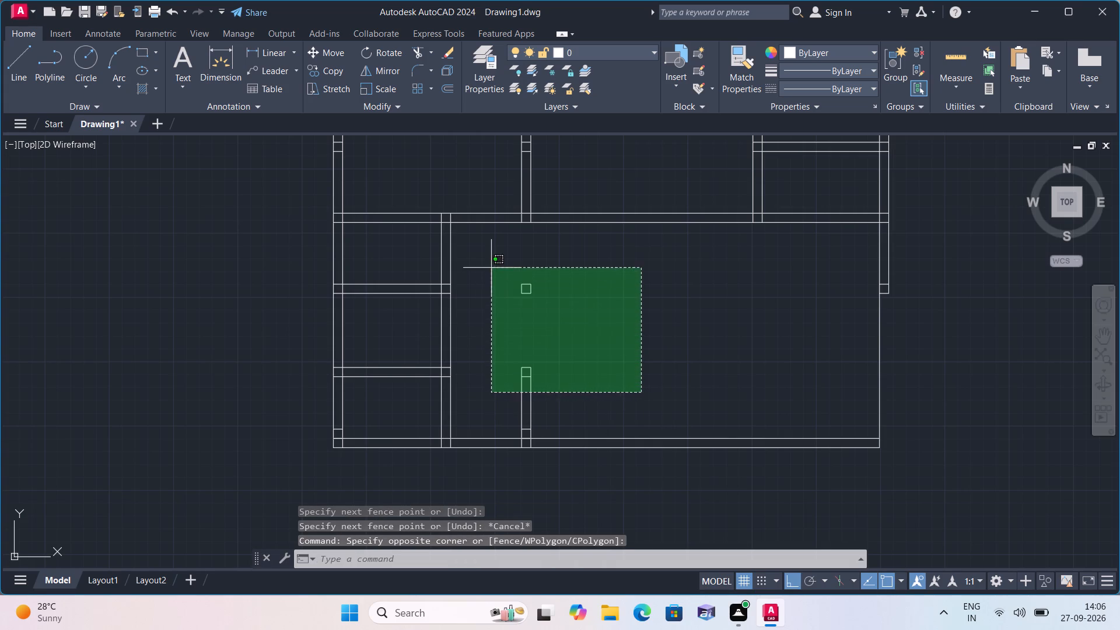
pyautogui.press('Delete')
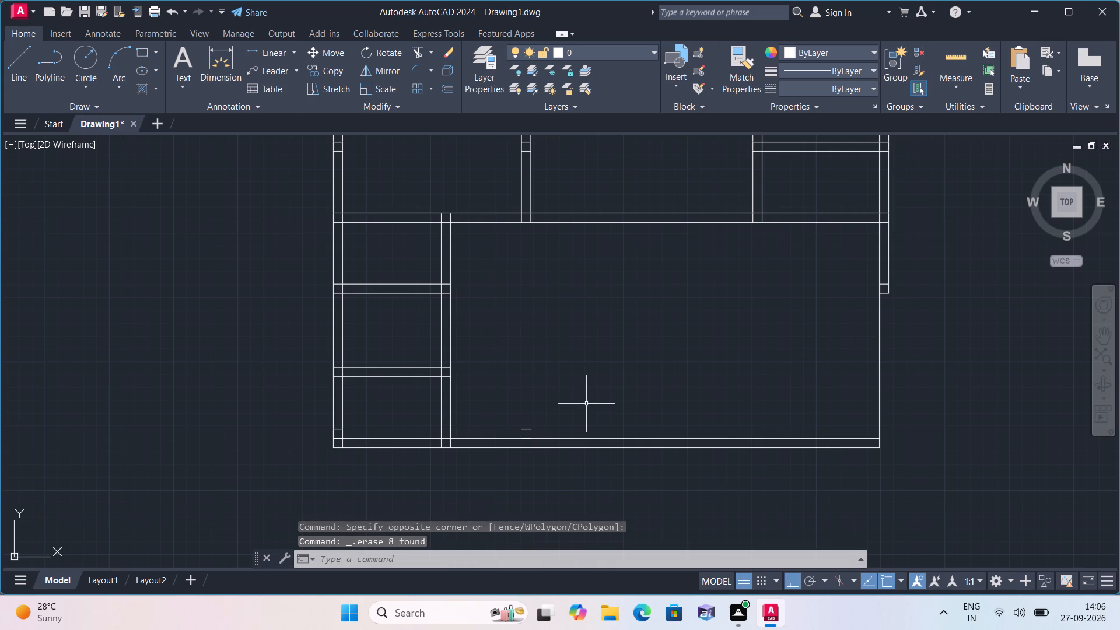
pyautogui.click(524, 426)
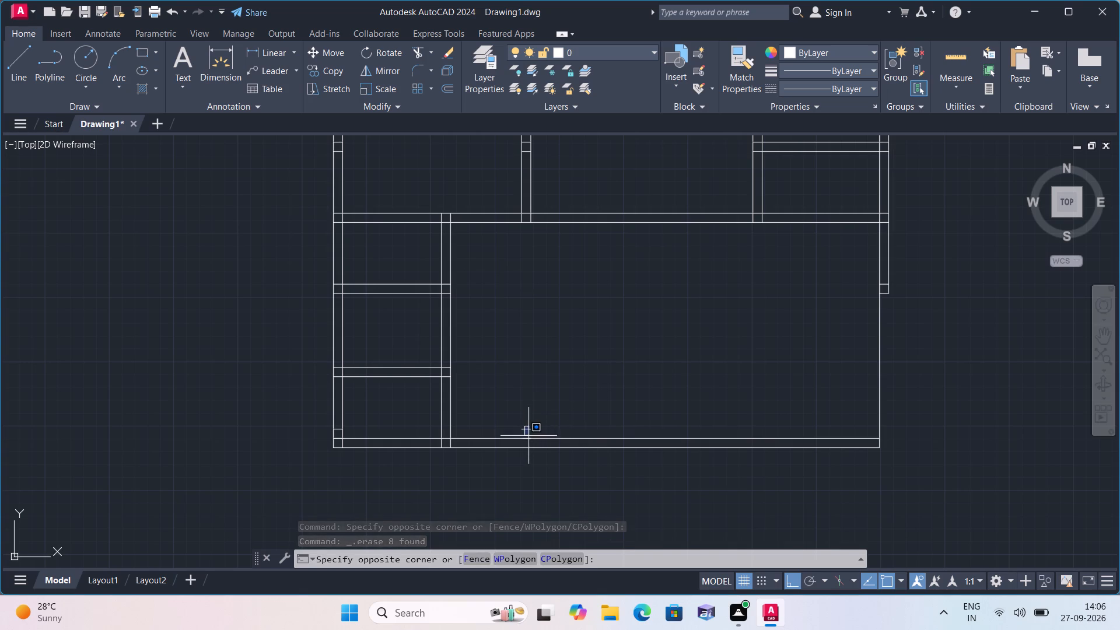
pyautogui.click(529, 435)
pyautogui.click(529, 434)
pyautogui.click(517, 419)
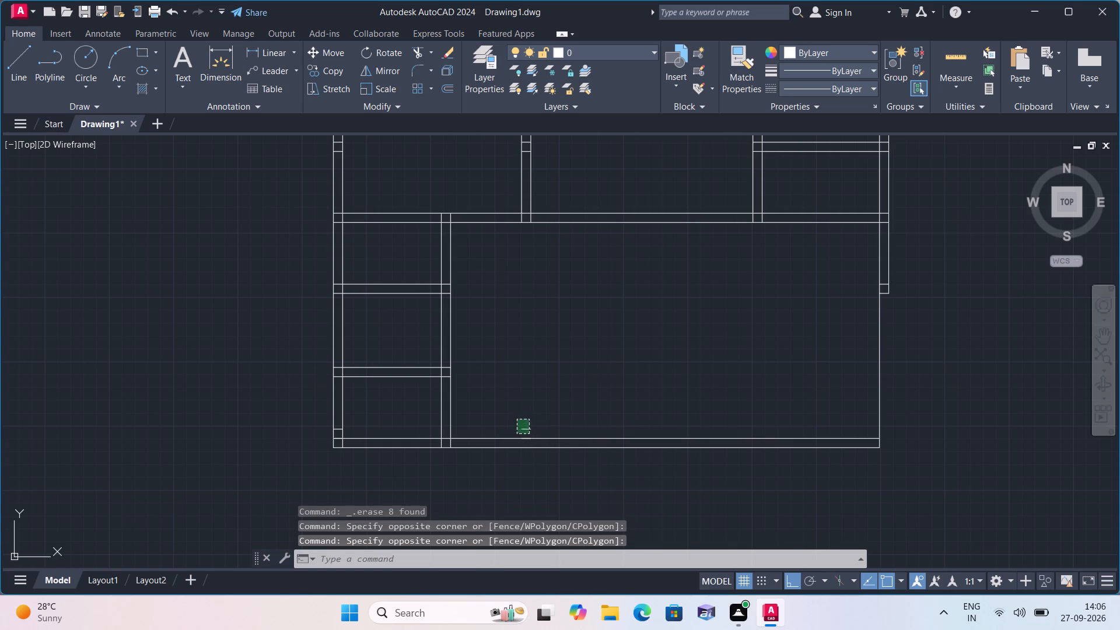
pyautogui.press('Delete')
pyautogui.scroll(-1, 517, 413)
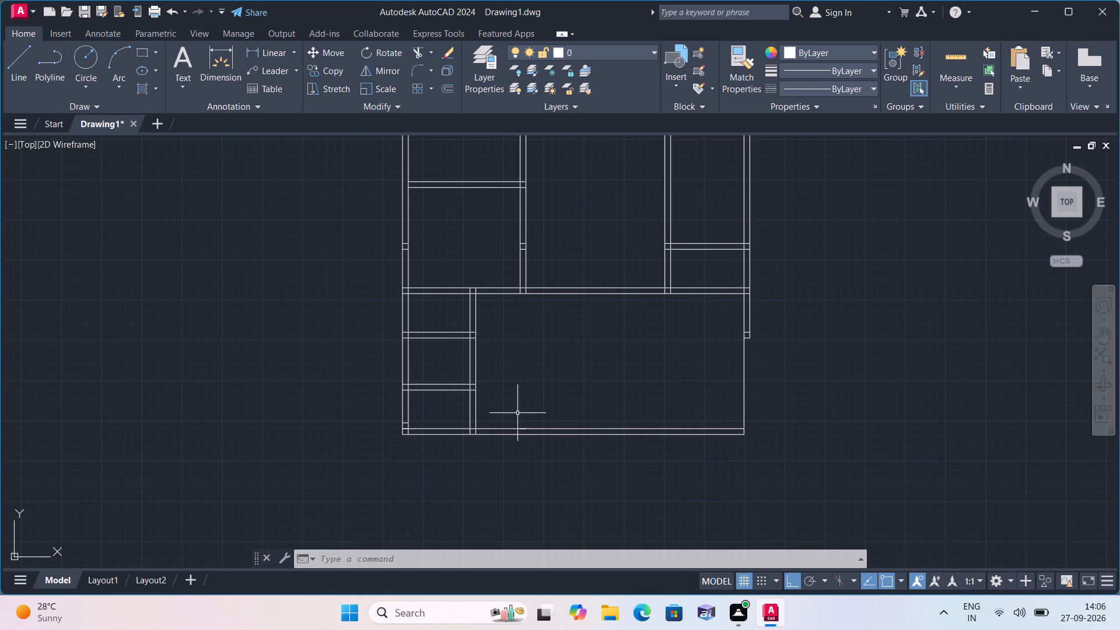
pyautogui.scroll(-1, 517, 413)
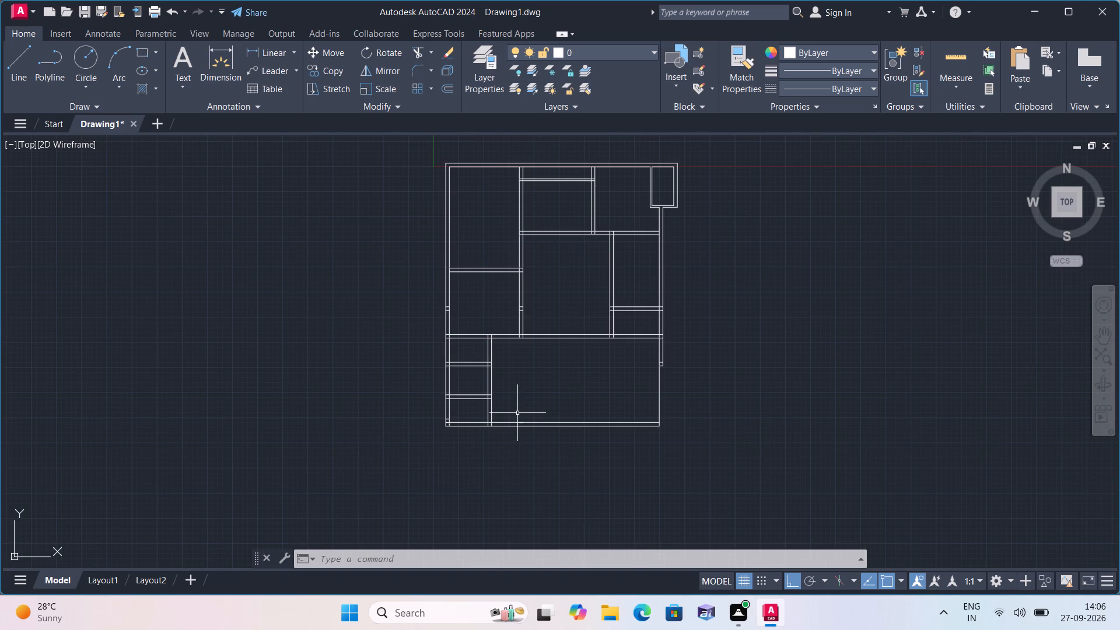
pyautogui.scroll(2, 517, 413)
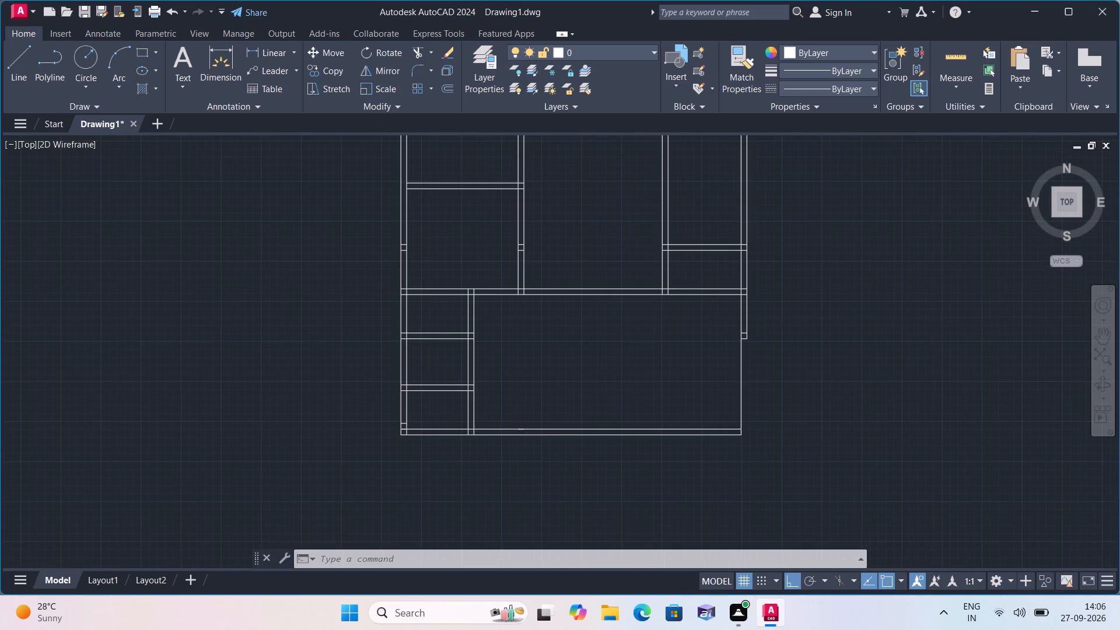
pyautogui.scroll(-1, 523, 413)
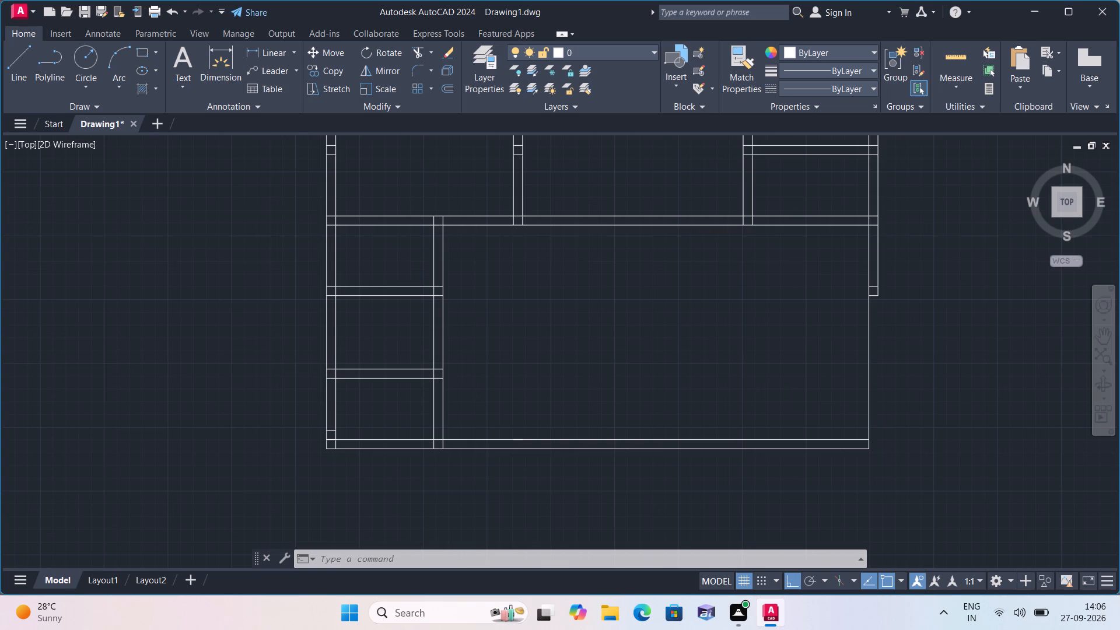
# Examine the three small rooms beside the new vertical wall and the large lower room.
pyautogui.scroll(1, 523, 413)
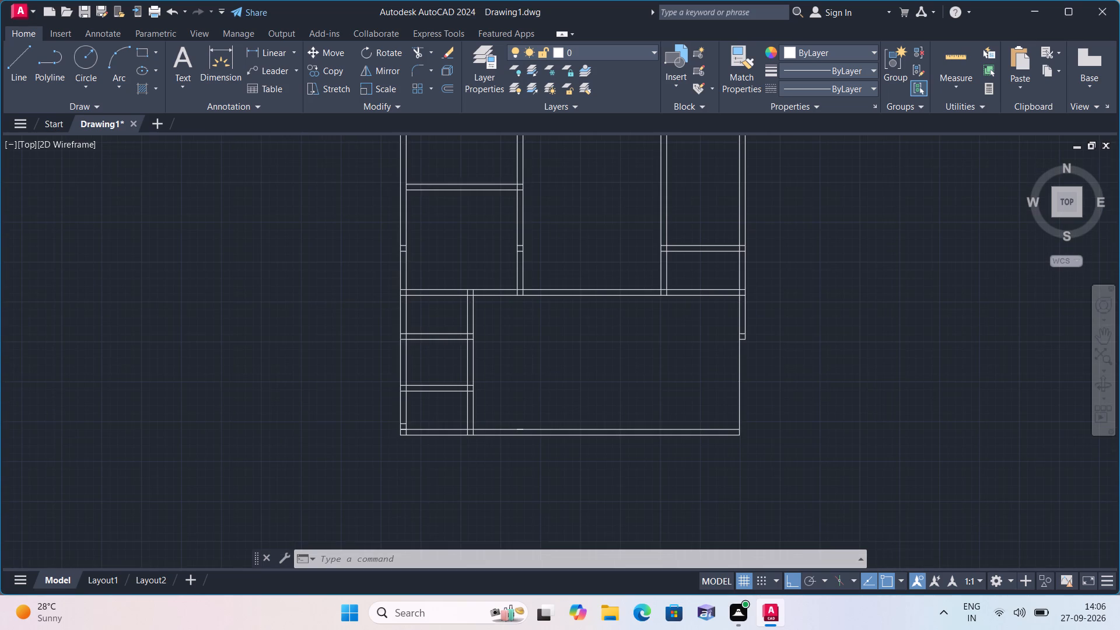
pyautogui.scroll(1, 523, 413)
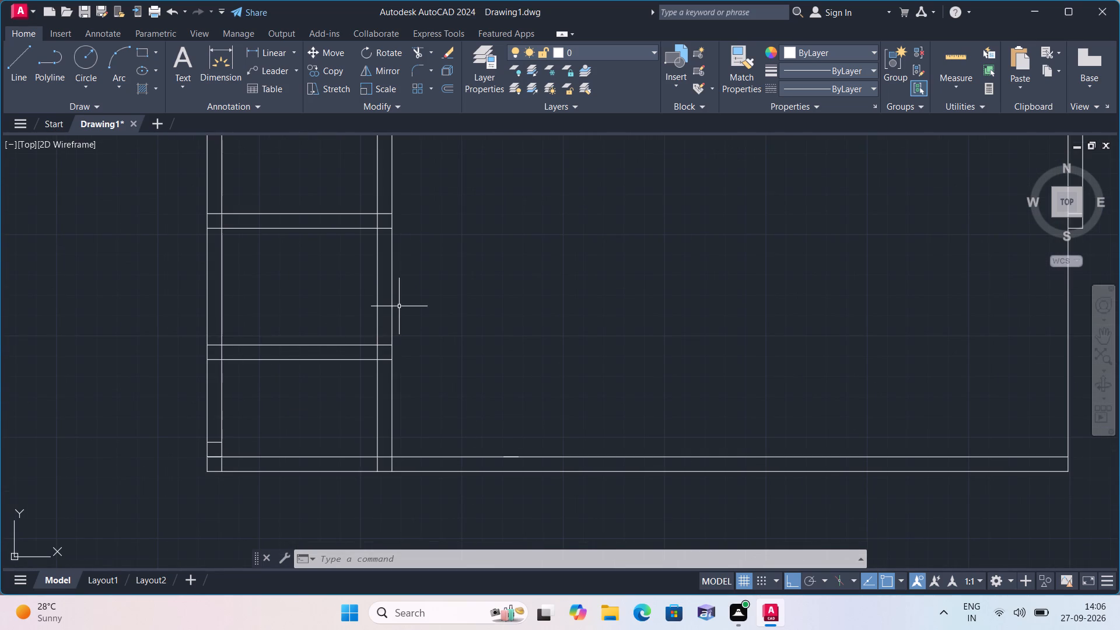
pyautogui.moveTo(399, 306); pyautogui.dragTo(451, 370, button='middle')
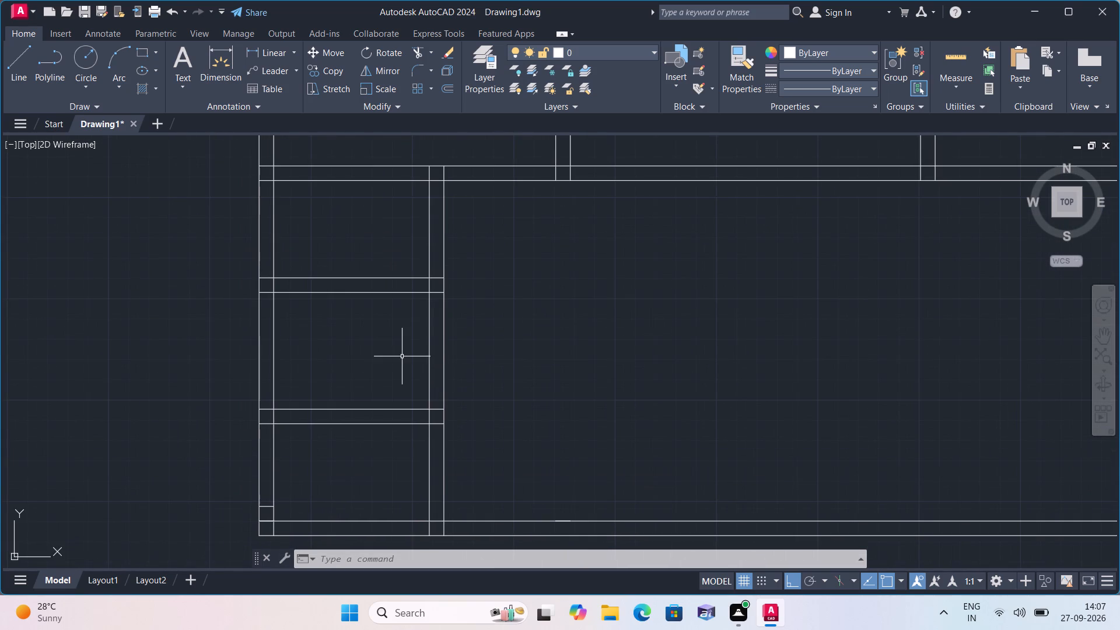
pyautogui.moveTo(401, 356); pyautogui.dragTo(498, 390, button='middle')
pyautogui.scroll(1, 521, 376)
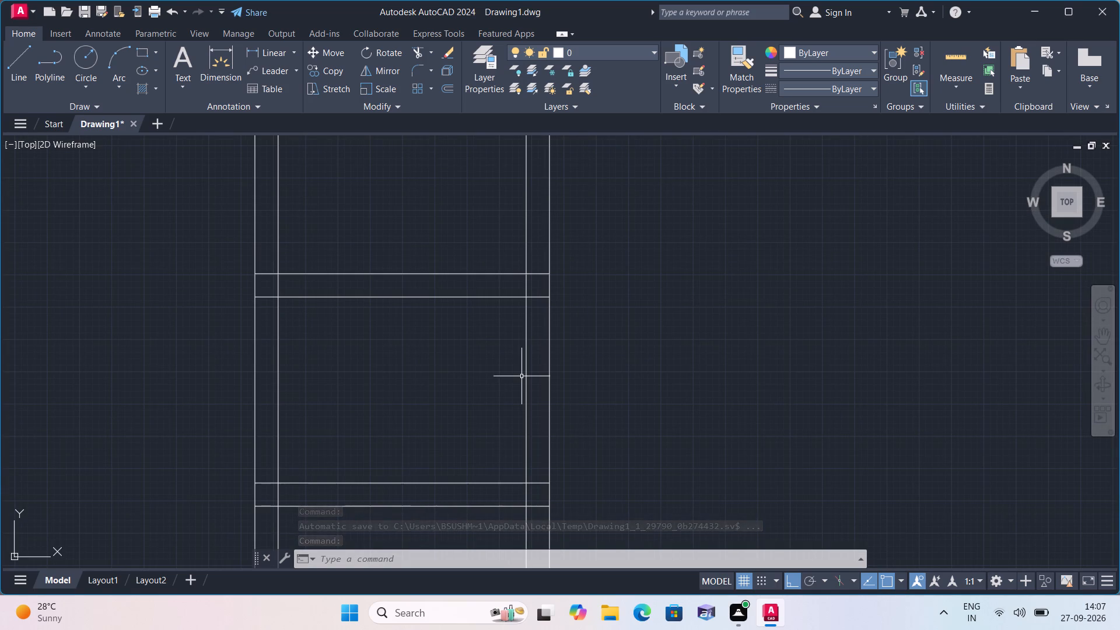
pyautogui.scroll(-1, 521, 376)
pyautogui.moveTo(494, 371); pyautogui.dragTo(495, 374, button='middle')
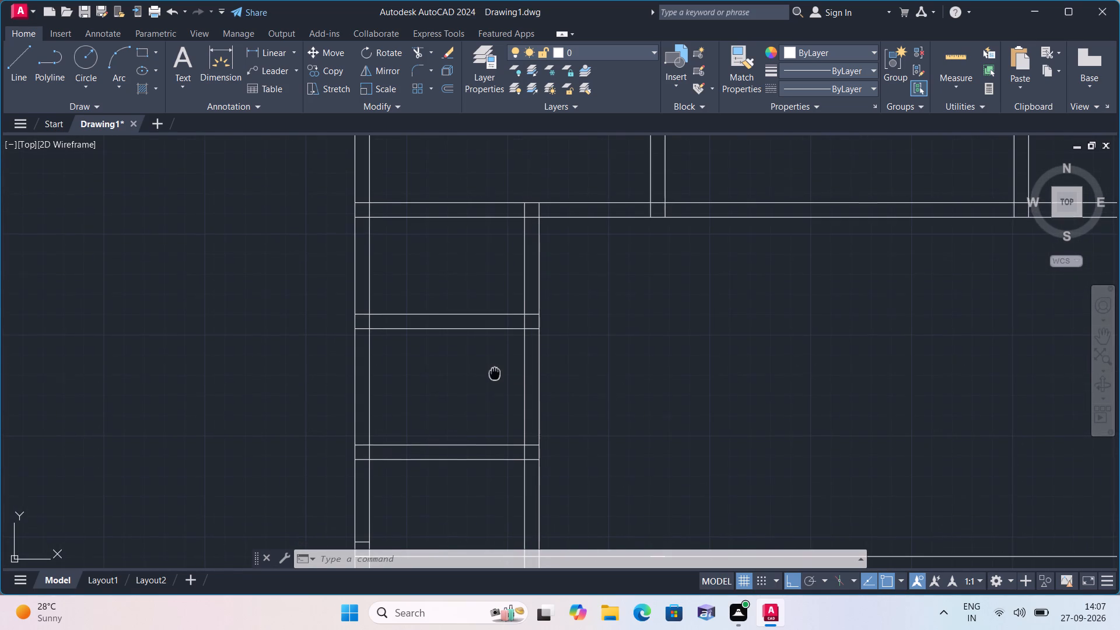
pyautogui.moveTo(495, 374); pyautogui.dragTo(506, 391, button='middle')
pyautogui.scroll(-2, 502, 383)
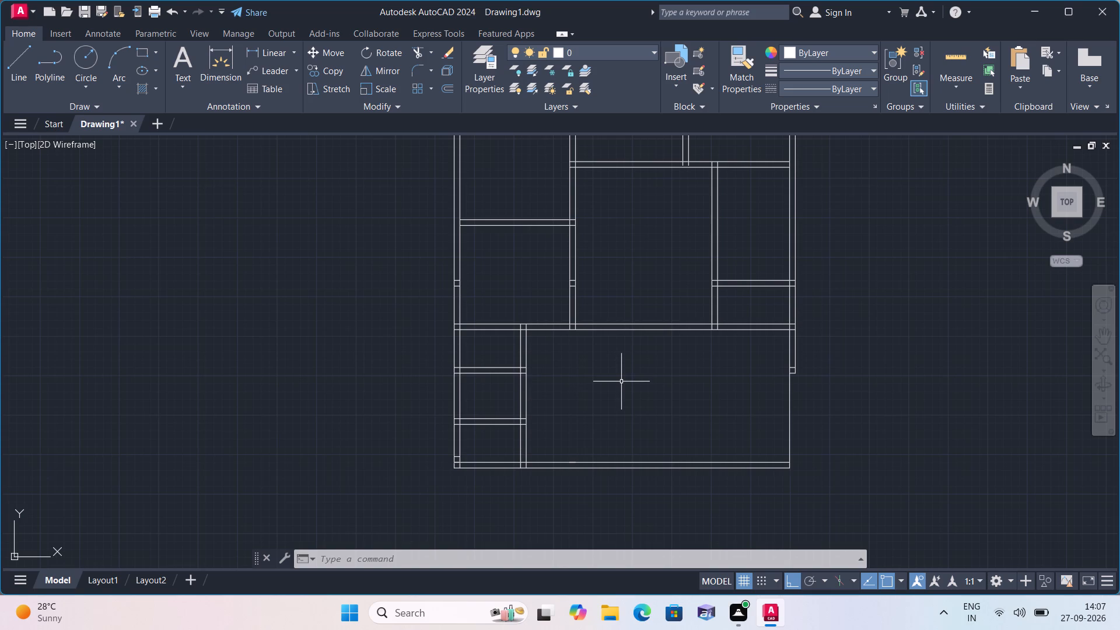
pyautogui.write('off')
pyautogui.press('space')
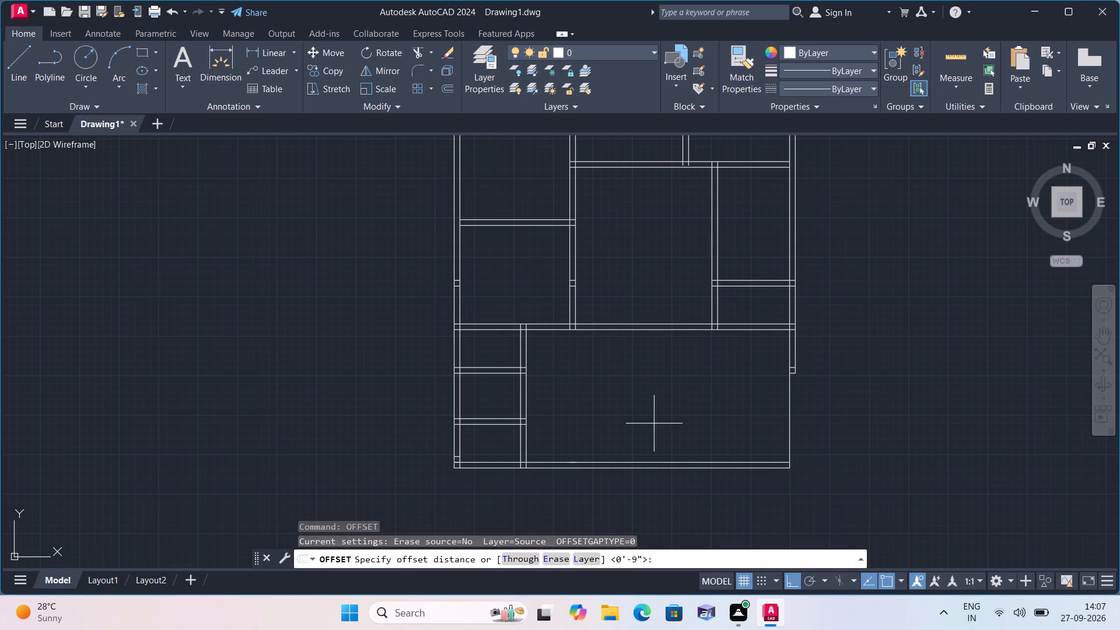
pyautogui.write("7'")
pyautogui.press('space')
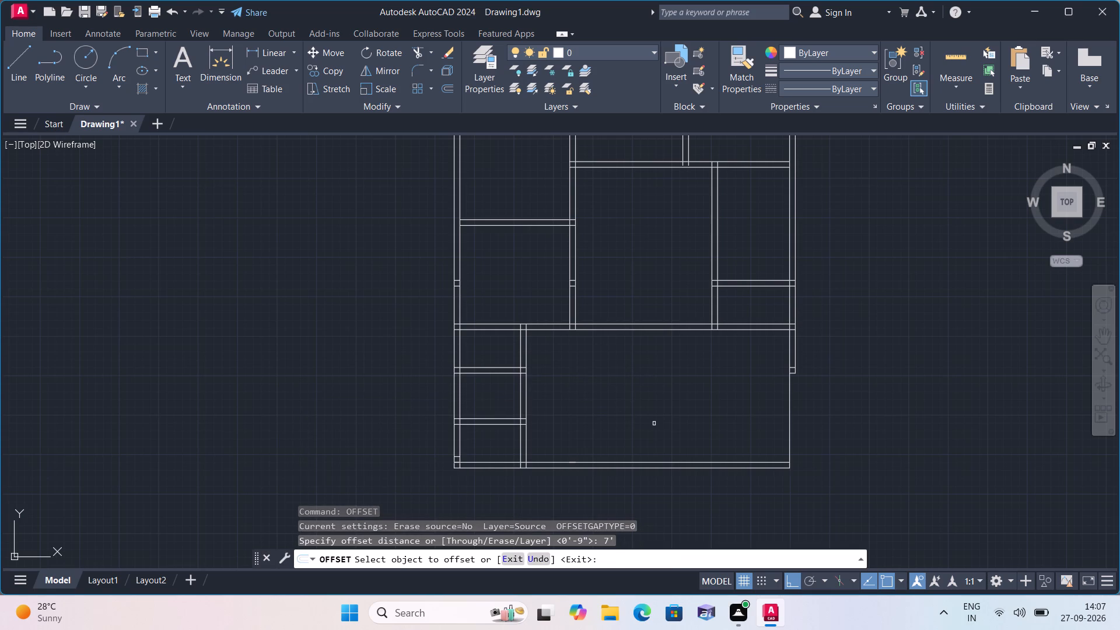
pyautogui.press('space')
# Offset the large lower room's left wall line 17' into the room.
pyautogui.press('space')
pyautogui.write("17'")
pyautogui.press('space')
pyautogui.click(527, 407)
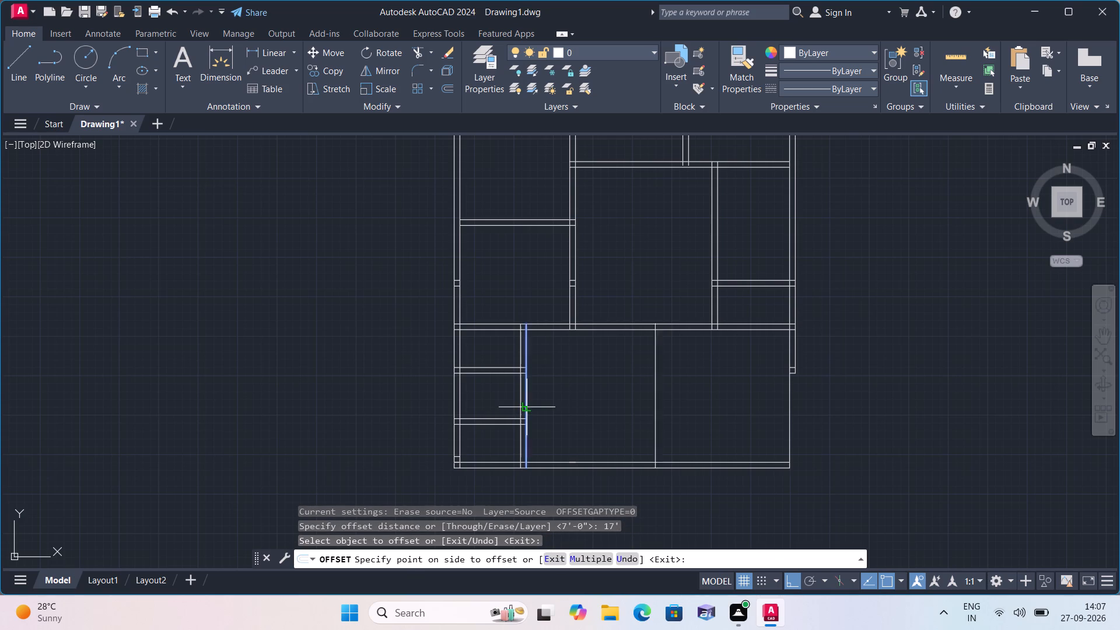
pyautogui.click(641, 406)
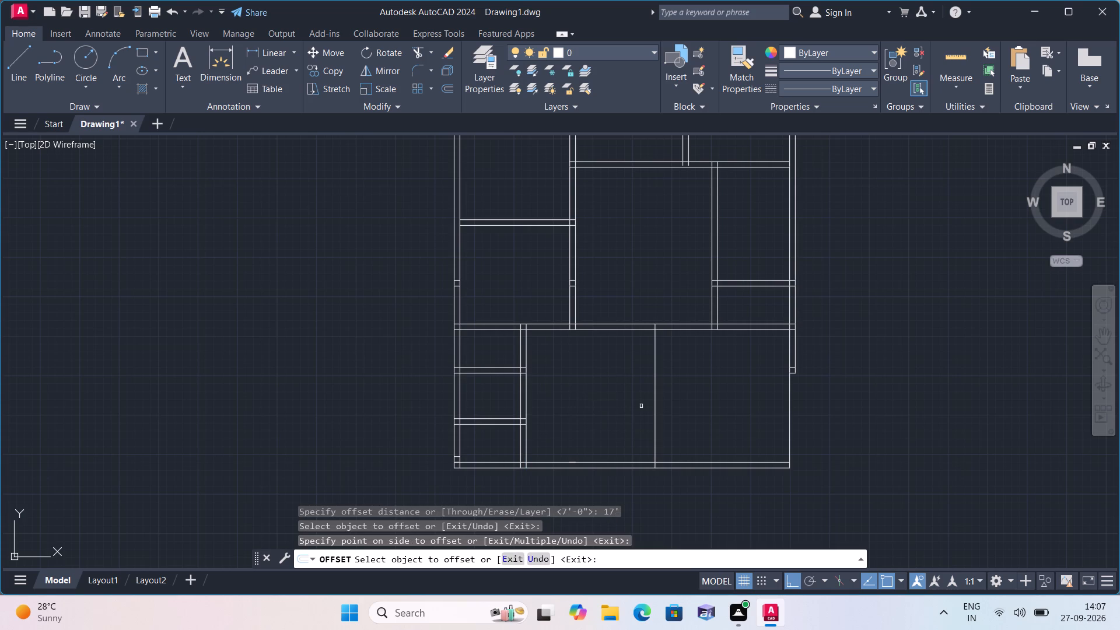
pyautogui.press('space')
# Offset the new vertical line in the large lower room 9" to its right to form a dividing wall.
pyautogui.press('space')
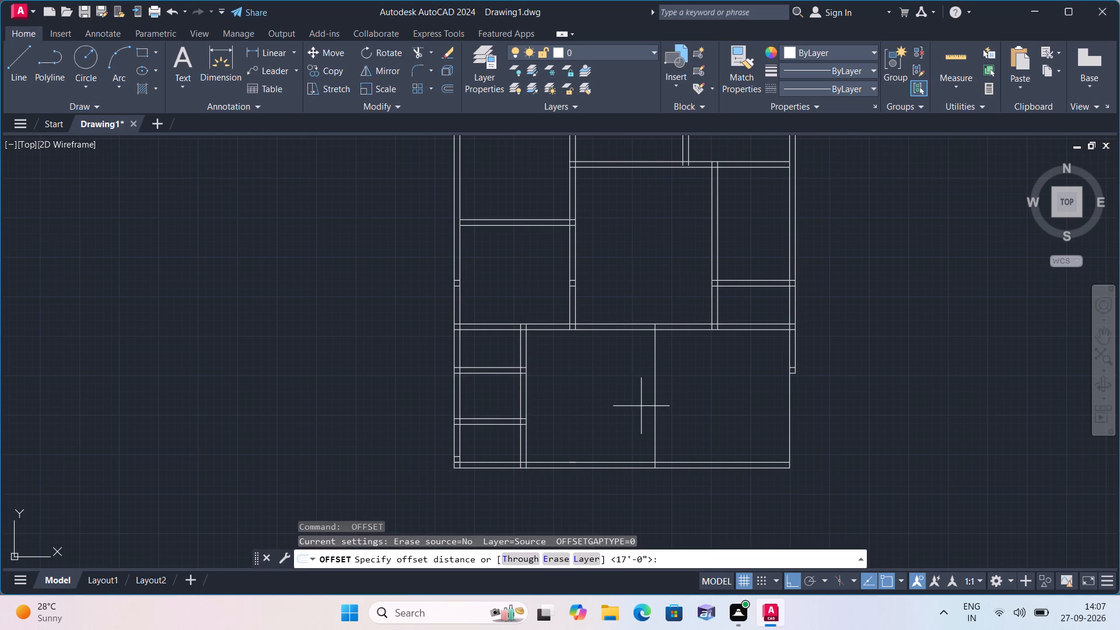
pyautogui.write('9"')
pyautogui.press('space')
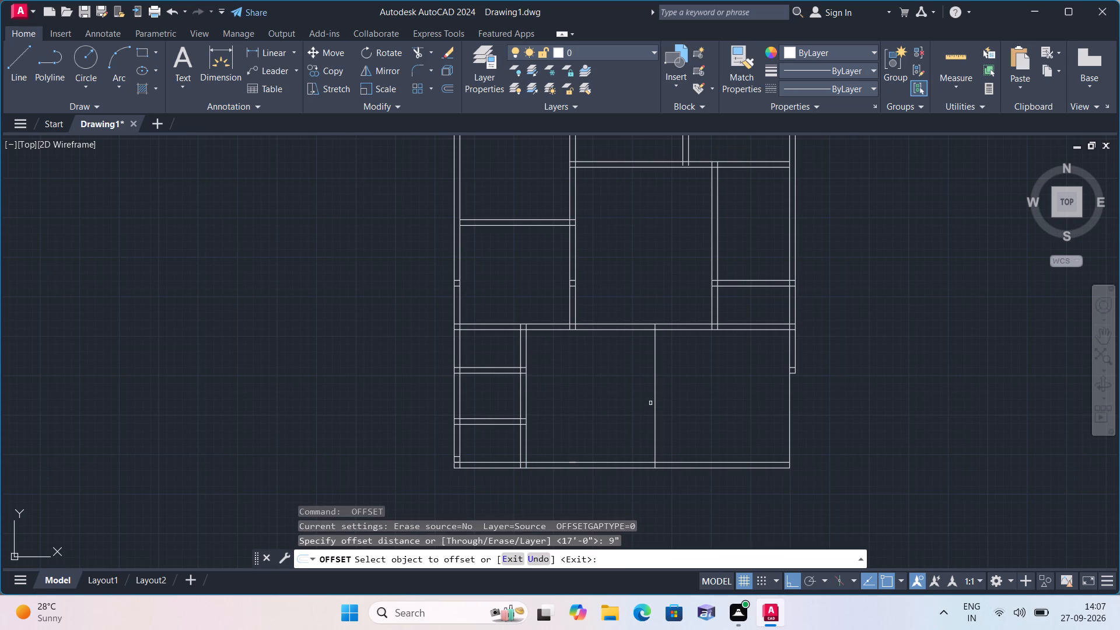
pyautogui.click(653, 401)
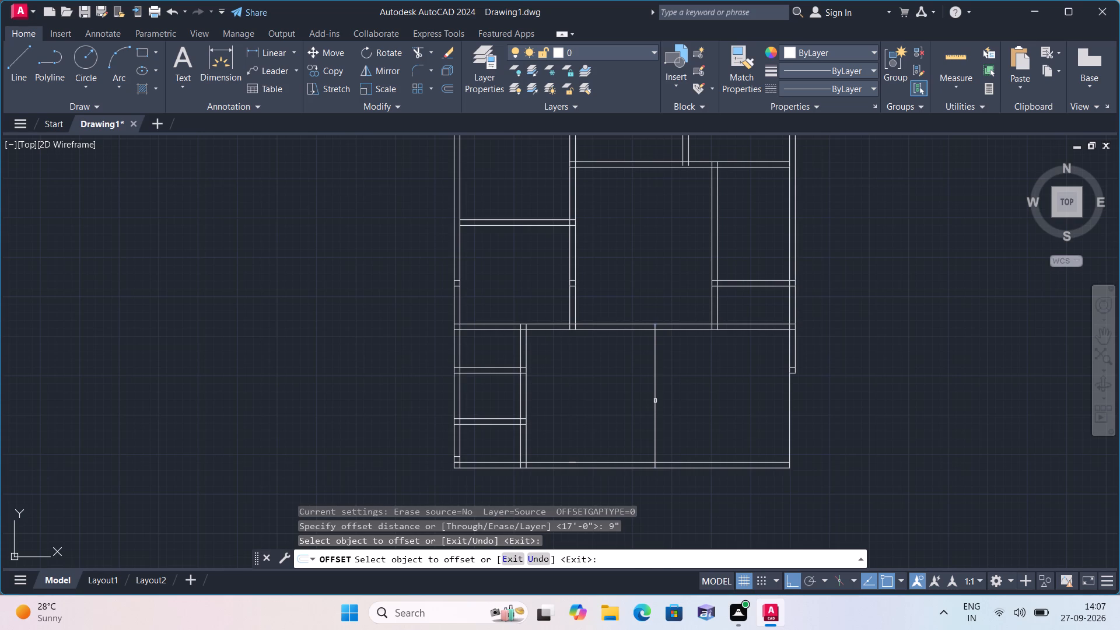
pyautogui.click(655, 401)
pyautogui.click(717, 395)
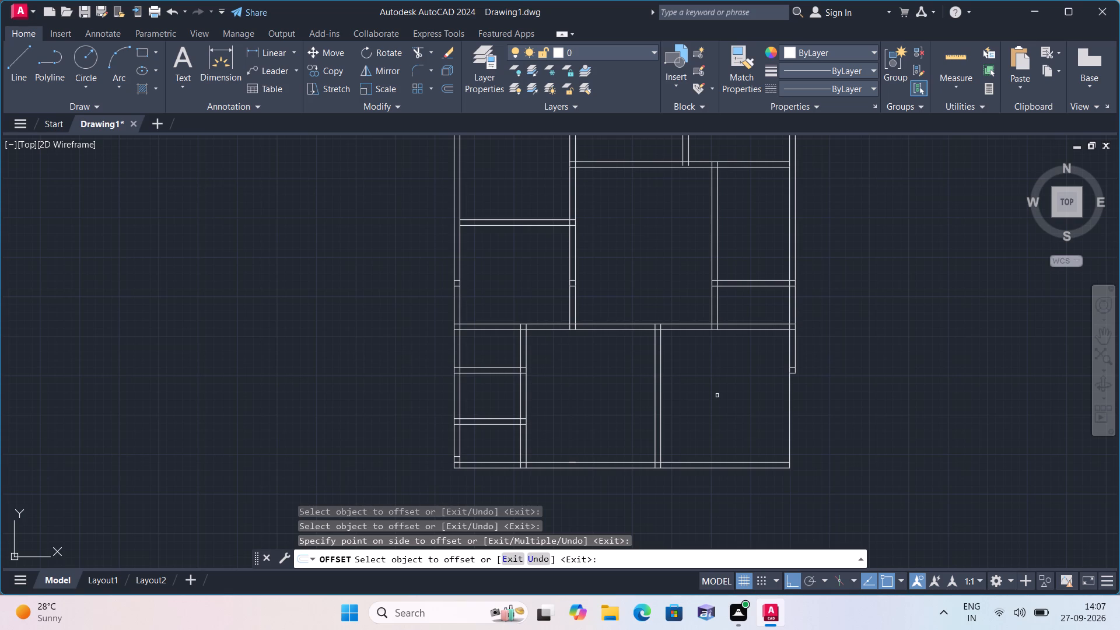
pyautogui.press('Escape')
# Offset the inner line of the left exterior wall 2' inward beside the small lower rooms.
pyautogui.scroll(1, 467, 369)
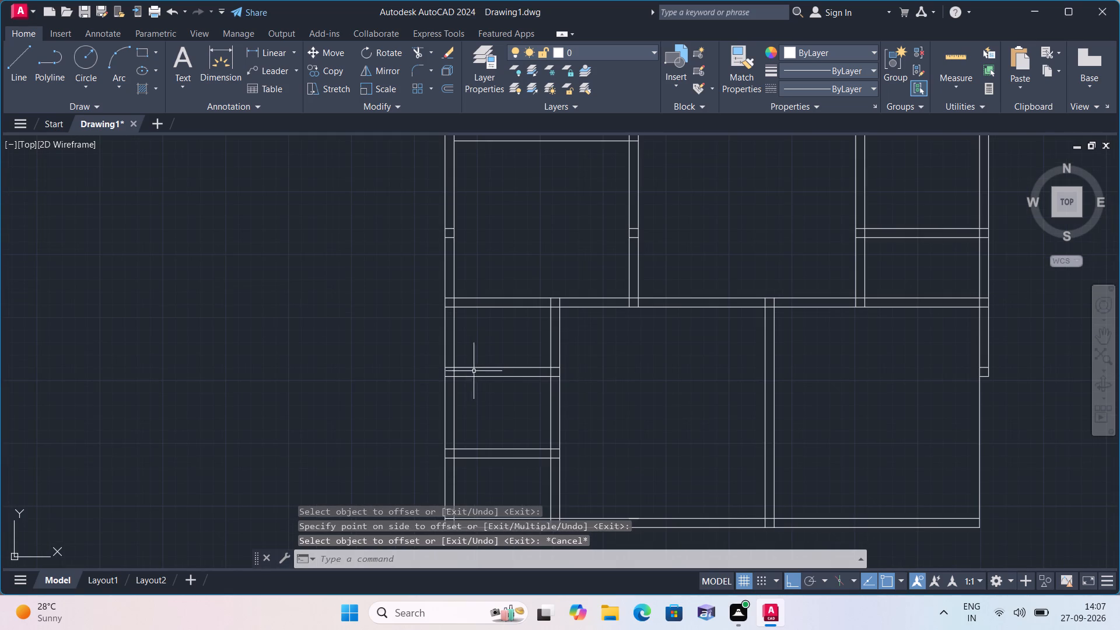
pyautogui.moveTo(494, 374); pyautogui.dragTo(560, 373, button='middle')
pyautogui.scroll(-1, 499, 377)
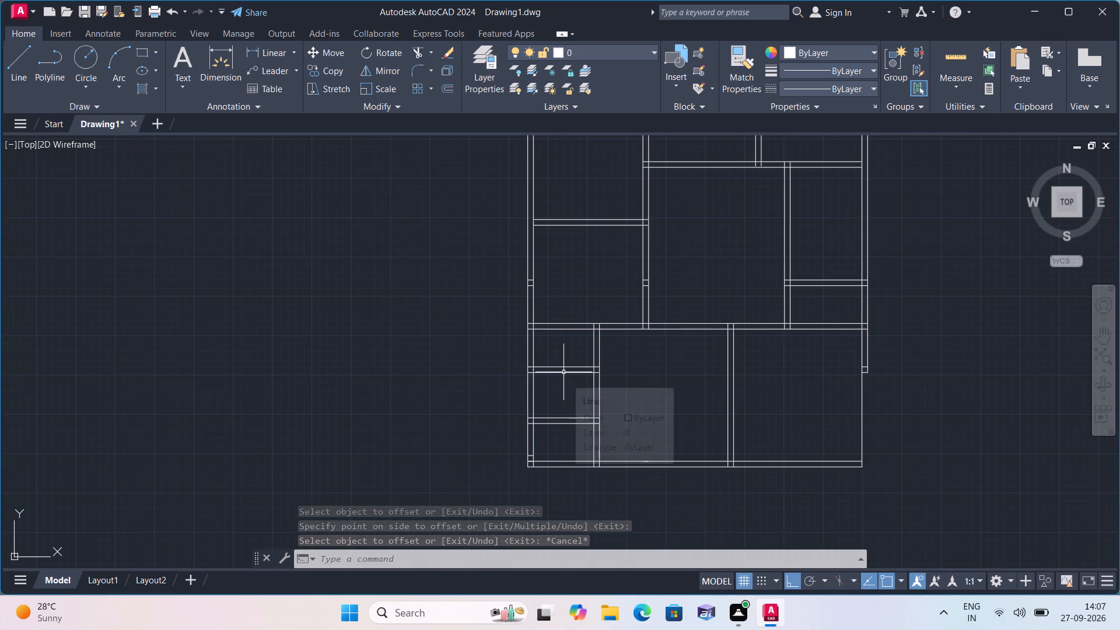
pyautogui.scroll(1, 563, 372)
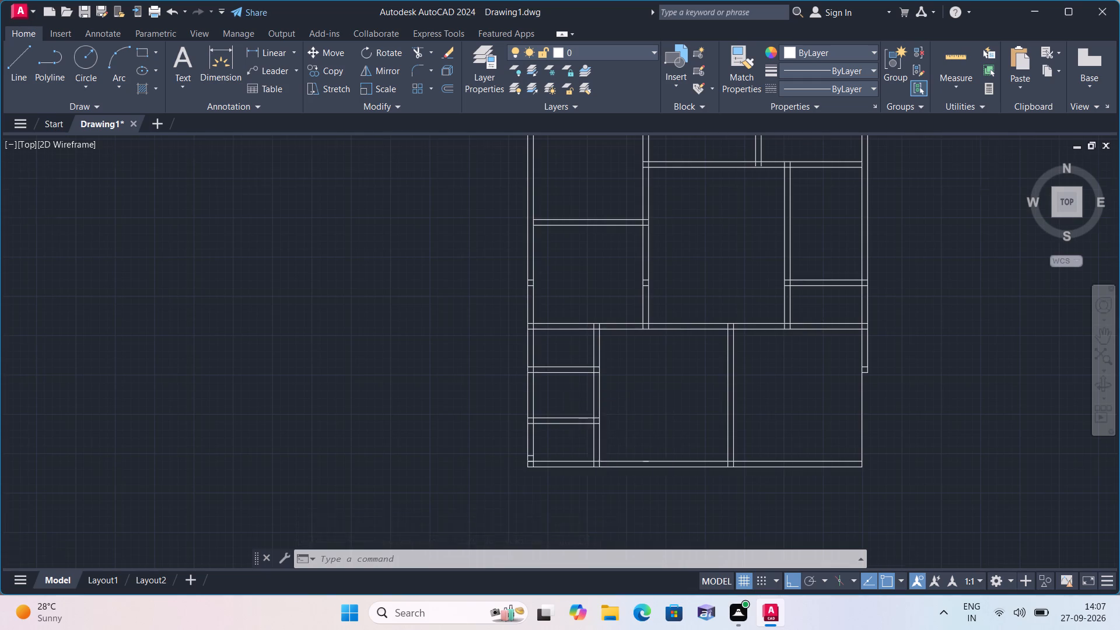
pyautogui.moveTo(558, 359); pyautogui.dragTo(607, 401, button='middle')
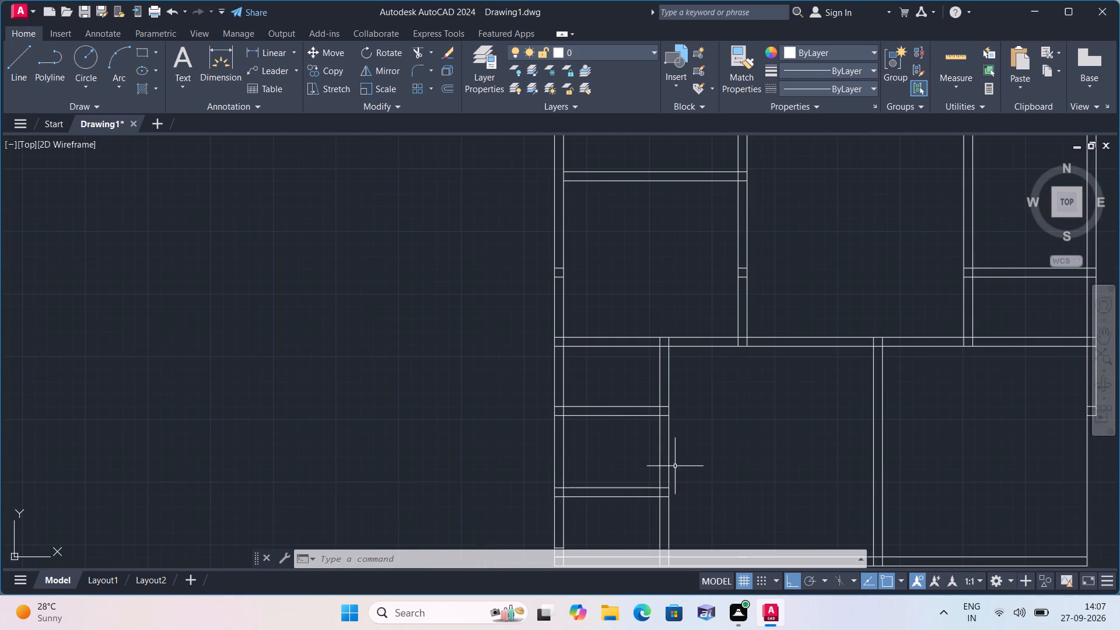
pyautogui.moveTo(665, 427); pyautogui.dragTo(694, 465, button='middle')
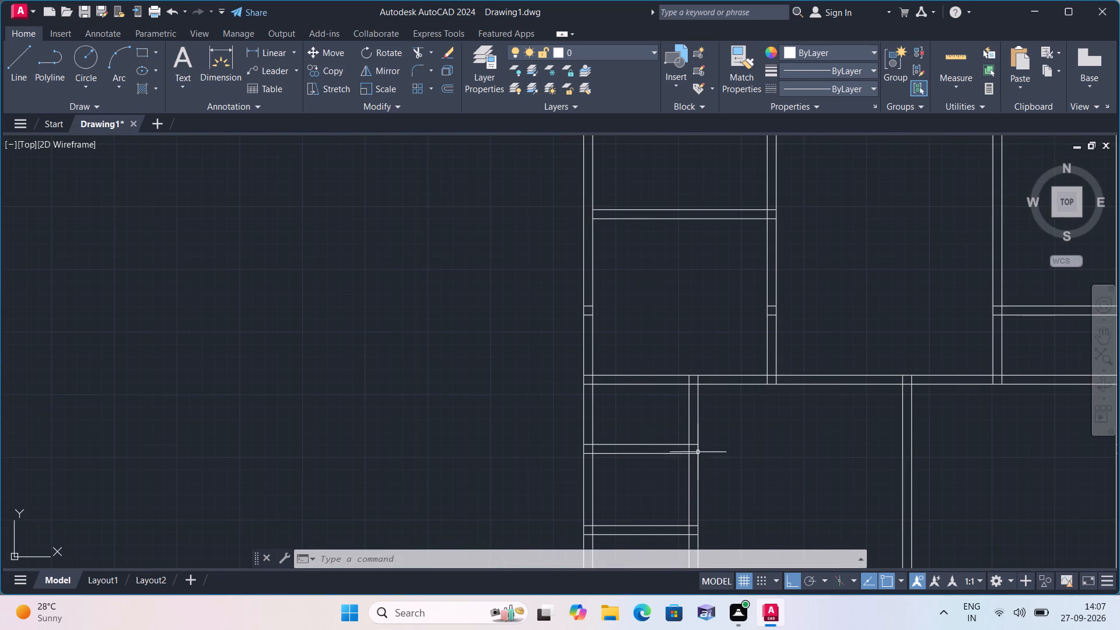
pyautogui.scroll(-1, 681, 422)
pyautogui.press('o')
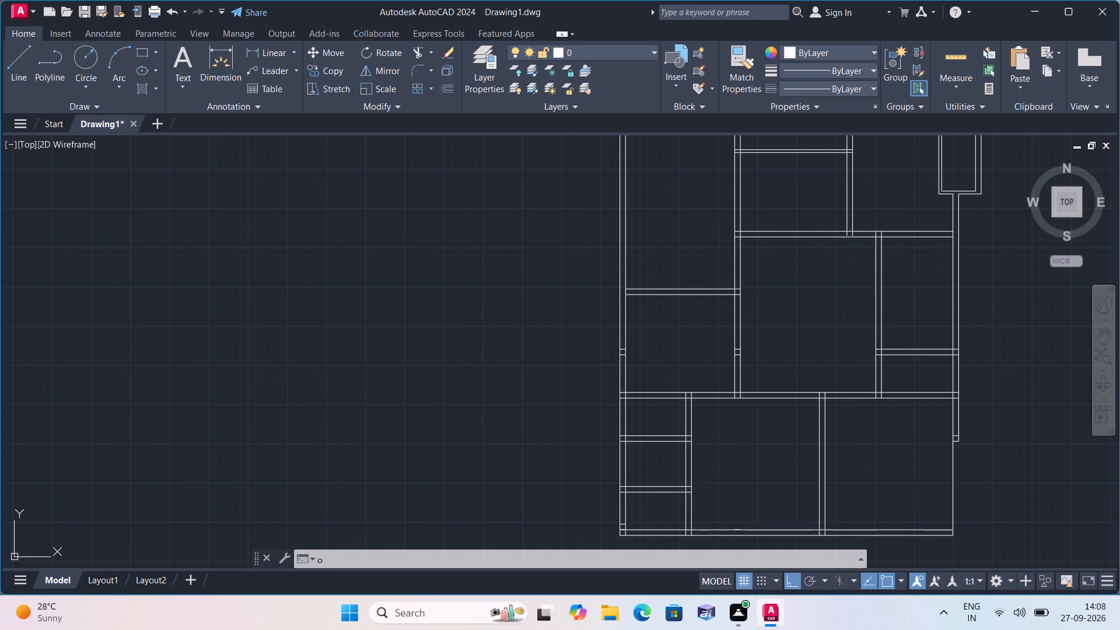
pyautogui.write('ff')
pyautogui.press('space')
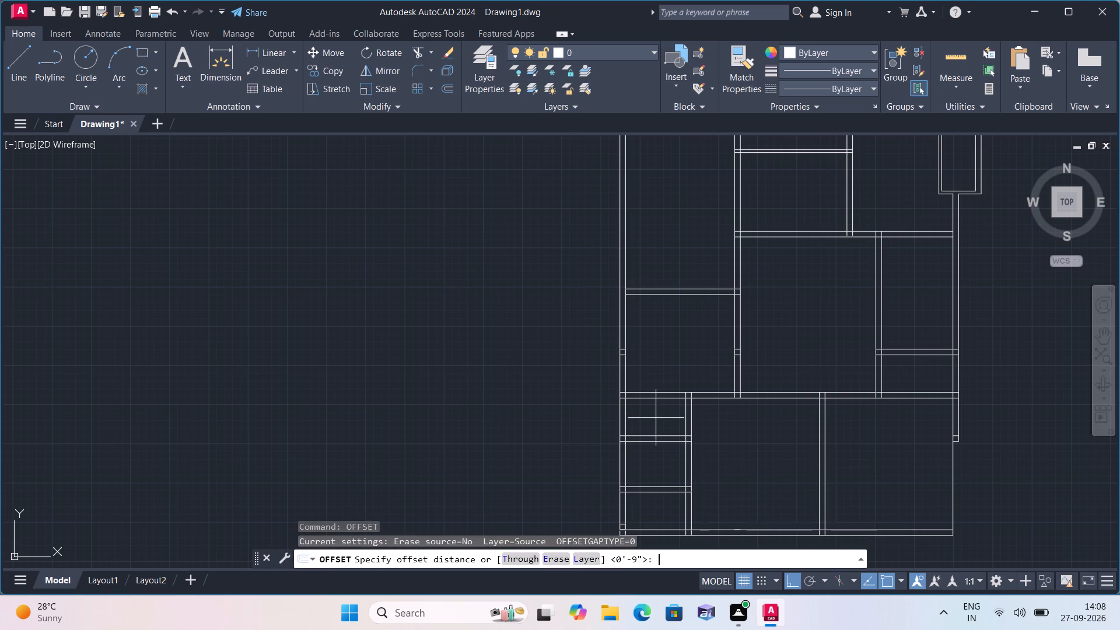
pyautogui.write("2'")
pyautogui.press('space')
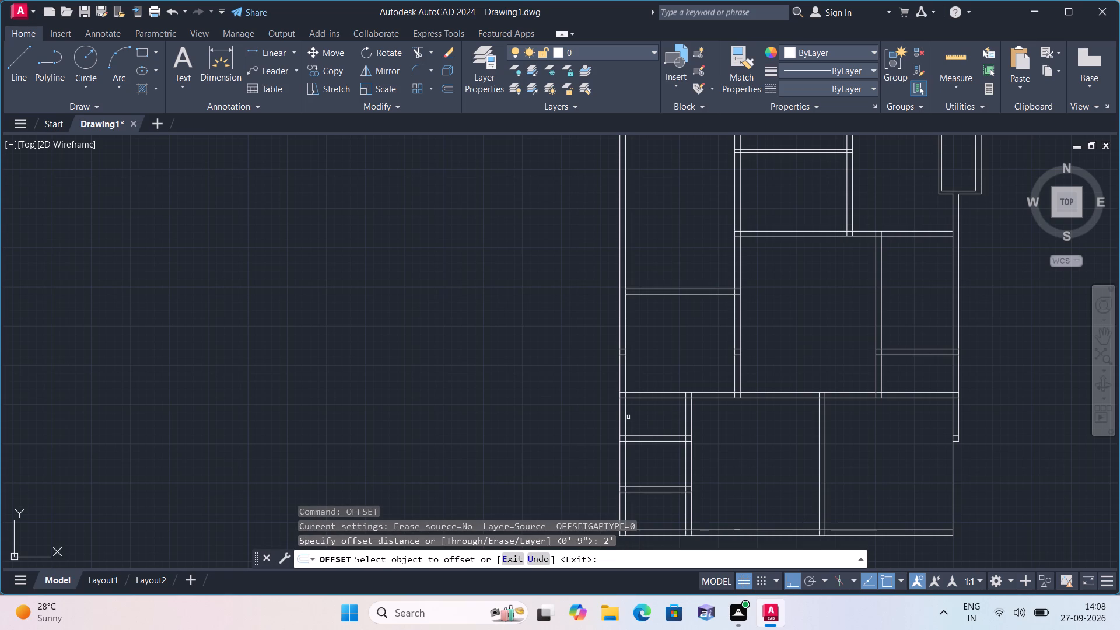
pyautogui.click(625, 414)
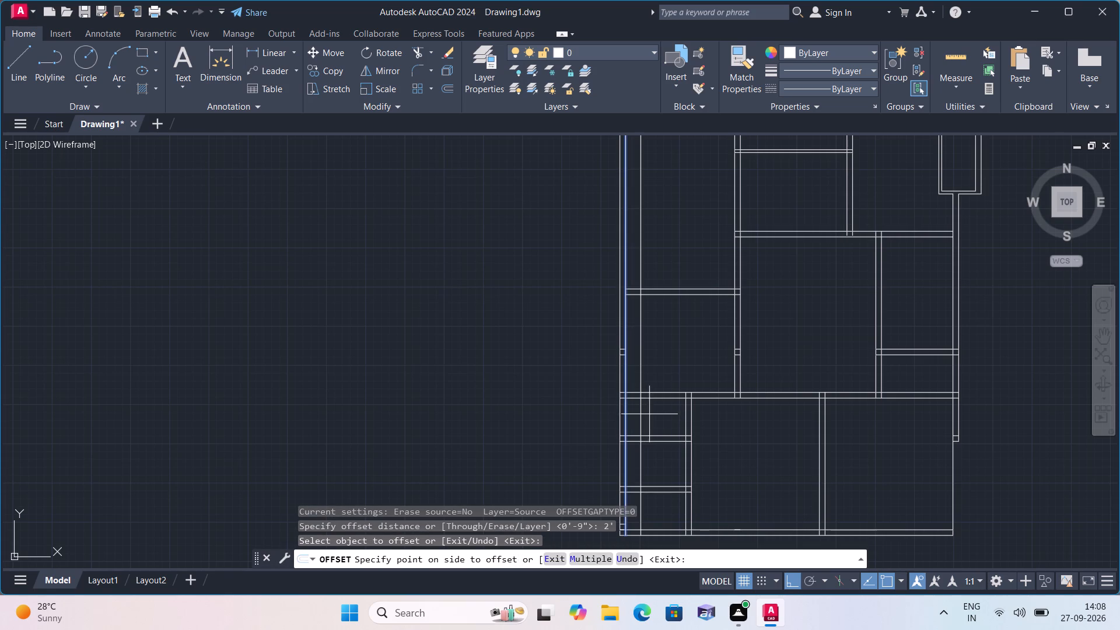
pyautogui.click(652, 414)
pyautogui.press('space')
# Offset the new vertical line near the left exterior wall 4.5" to its right to form a partition.
pyautogui.press('space')
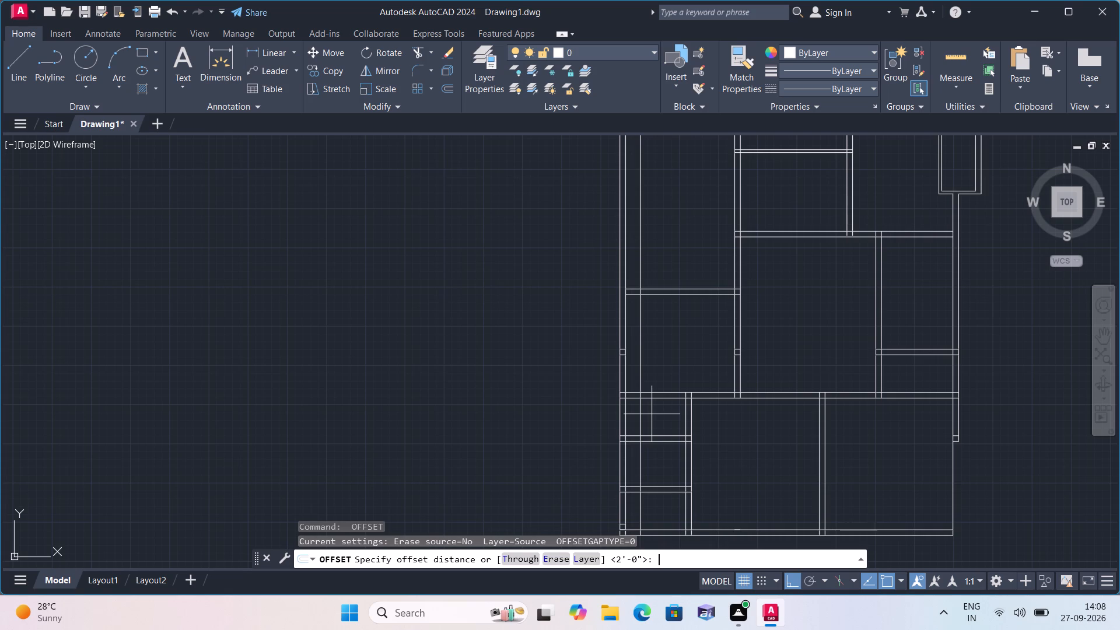
pyautogui.write('4.5"')
pyautogui.press('space')
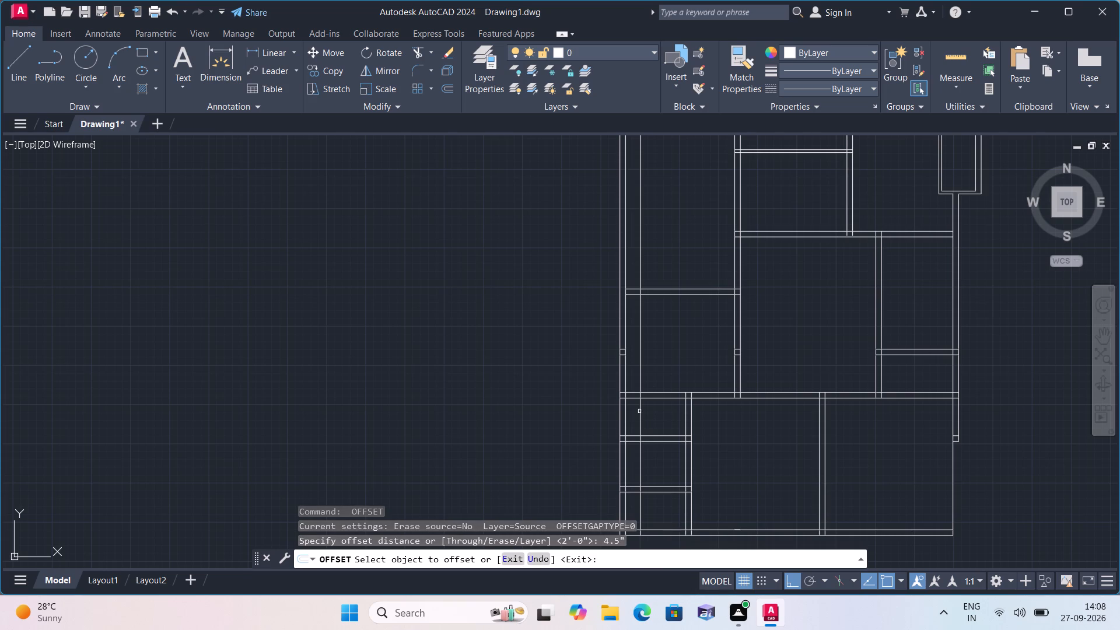
pyautogui.click(639, 411)
pyautogui.click(660, 412)
pyautogui.press('space')
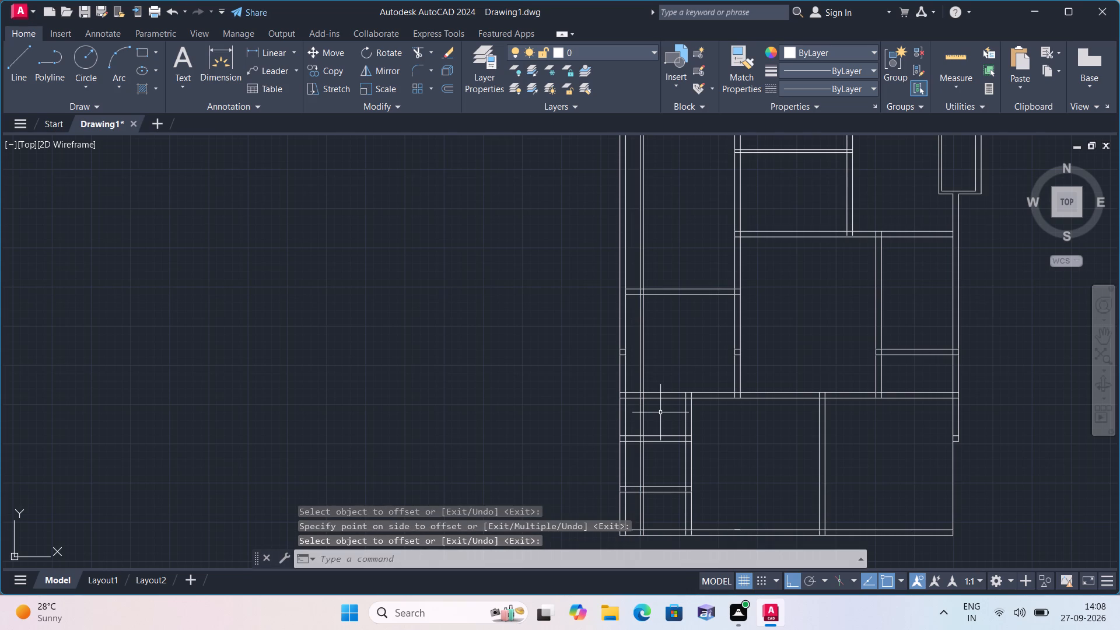
# Trim both new partition lines in the room just above the full-width cross wall and in the middle small room.
pyautogui.write('tr')
pyautogui.write('im')
pyautogui.press('space')
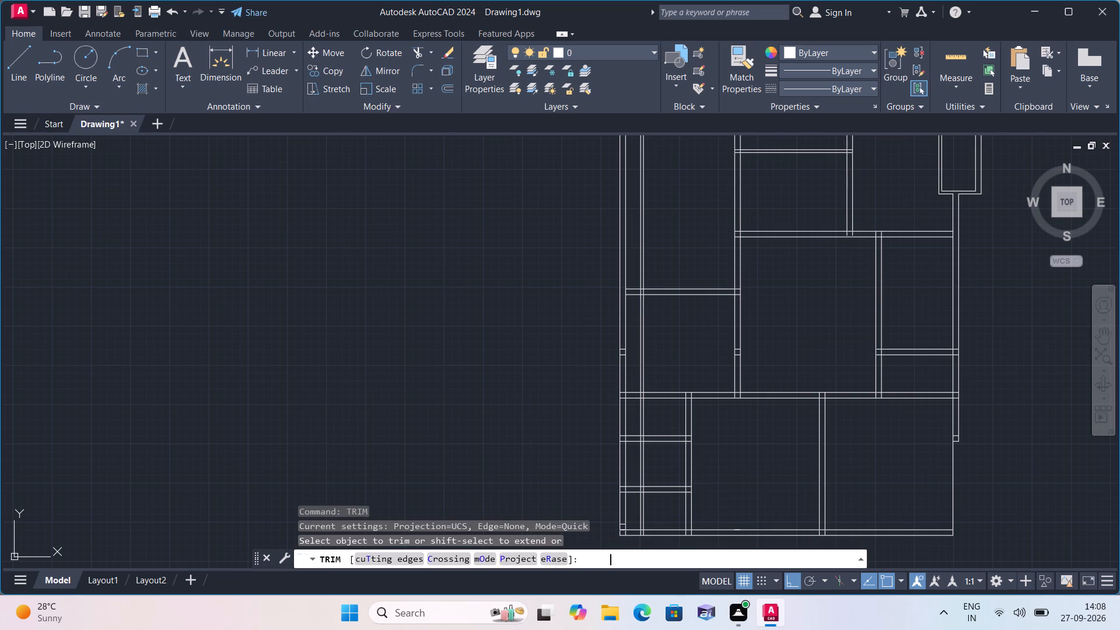
pyautogui.click(648, 377)
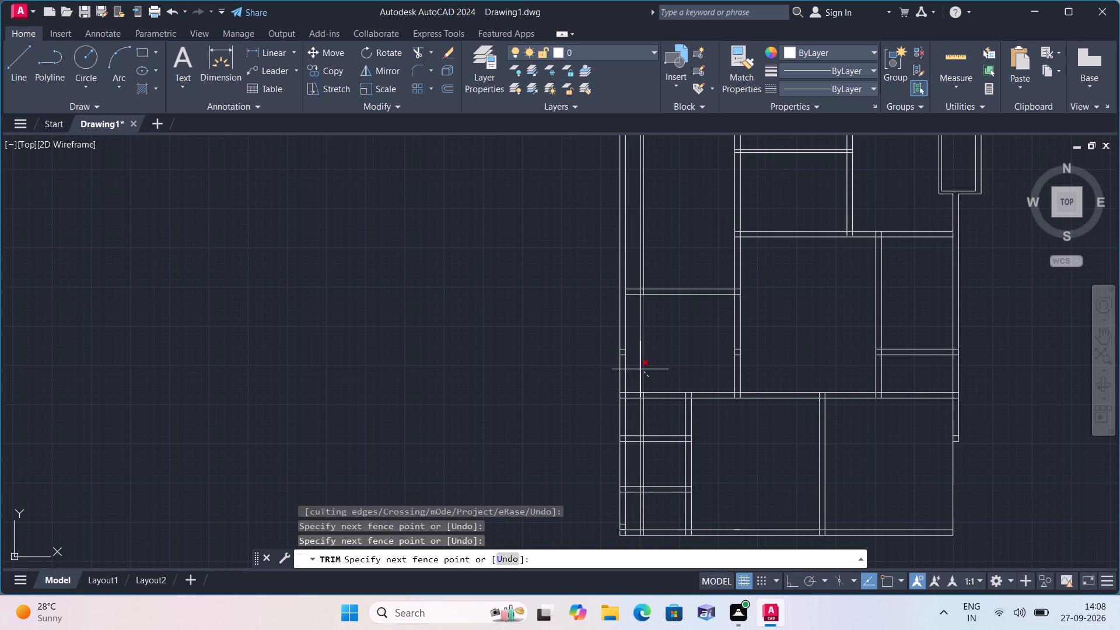
pyautogui.click(638, 368)
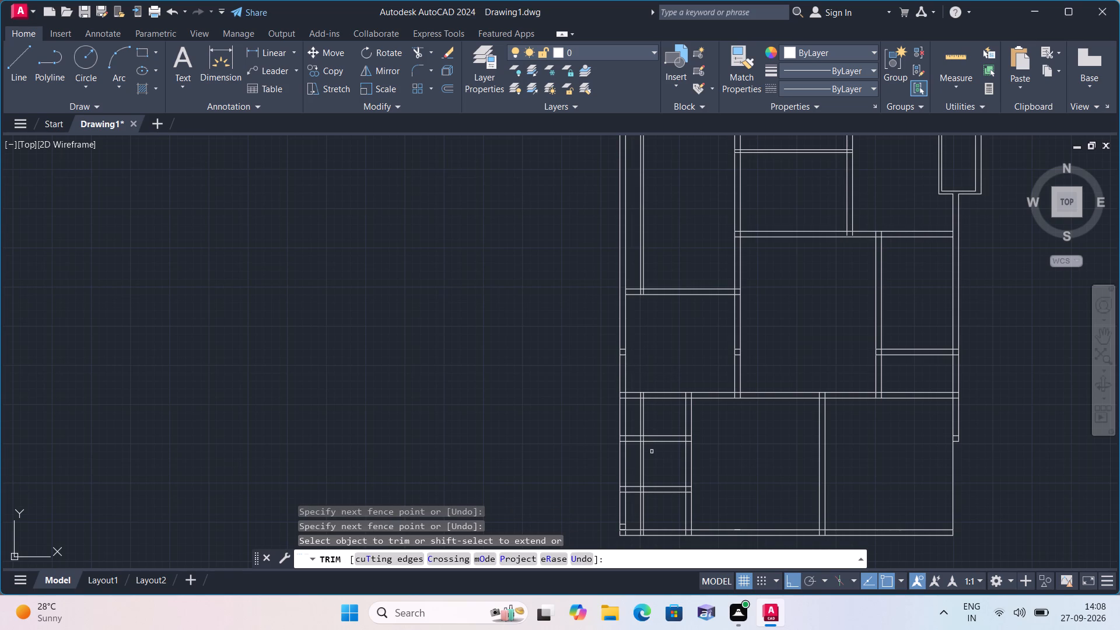
pyautogui.click(649, 460)
pyautogui.click(637, 463)
pyautogui.press('Escape')
# Erase the surplus pairs of vertical partition lines in the bottom small room and in the large upper-left room.
pyautogui.scroll(2, 639, 465)
pyautogui.moveTo(645, 475); pyautogui.dragTo(615, 379, button='middle')
pyautogui.click(641, 480)
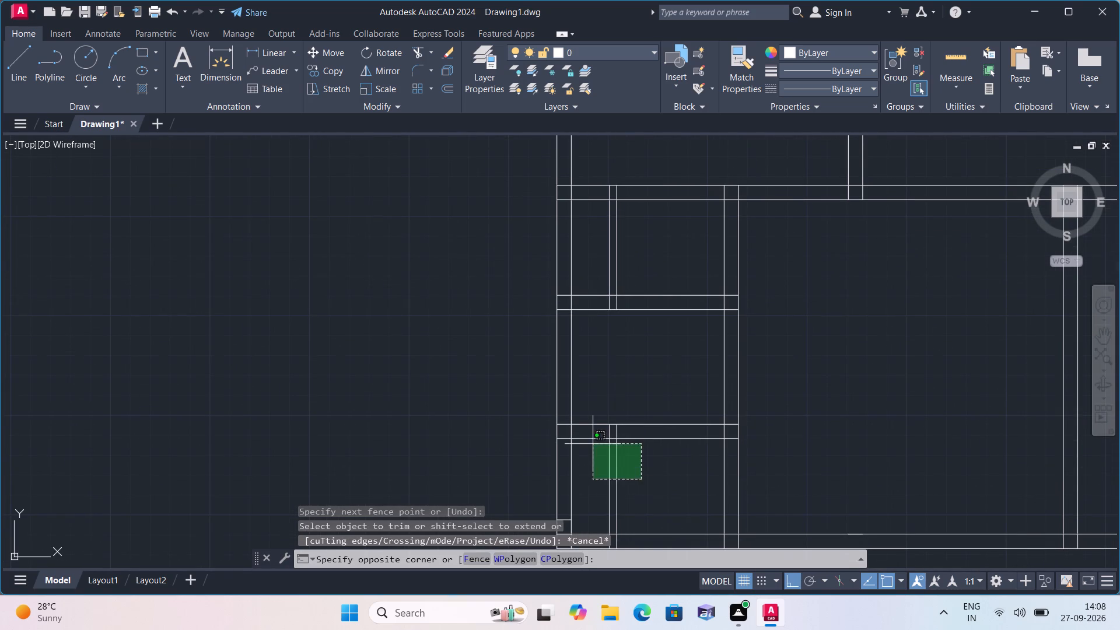
pyautogui.click(592, 449)
pyautogui.moveTo(632, 369); pyautogui.dragTo(642, 503, button='middle')
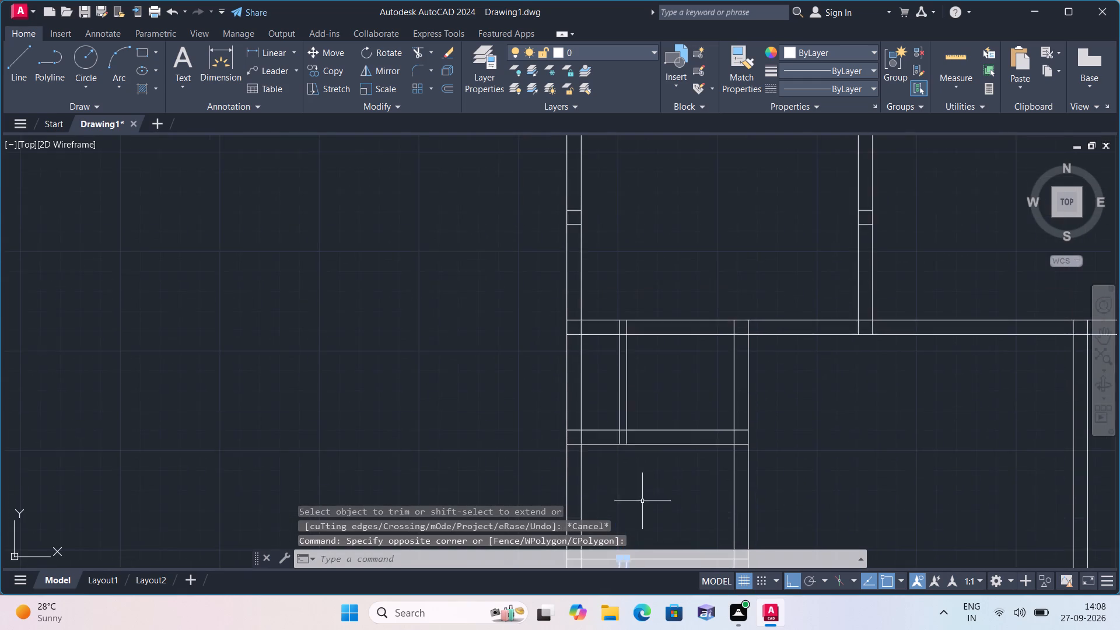
pyautogui.scroll(-1, 642, 477)
pyautogui.scroll(-1, 640, 300)
pyautogui.moveTo(640, 300); pyautogui.dragTo(654, 409, button='middle')
pyautogui.click(683, 330)
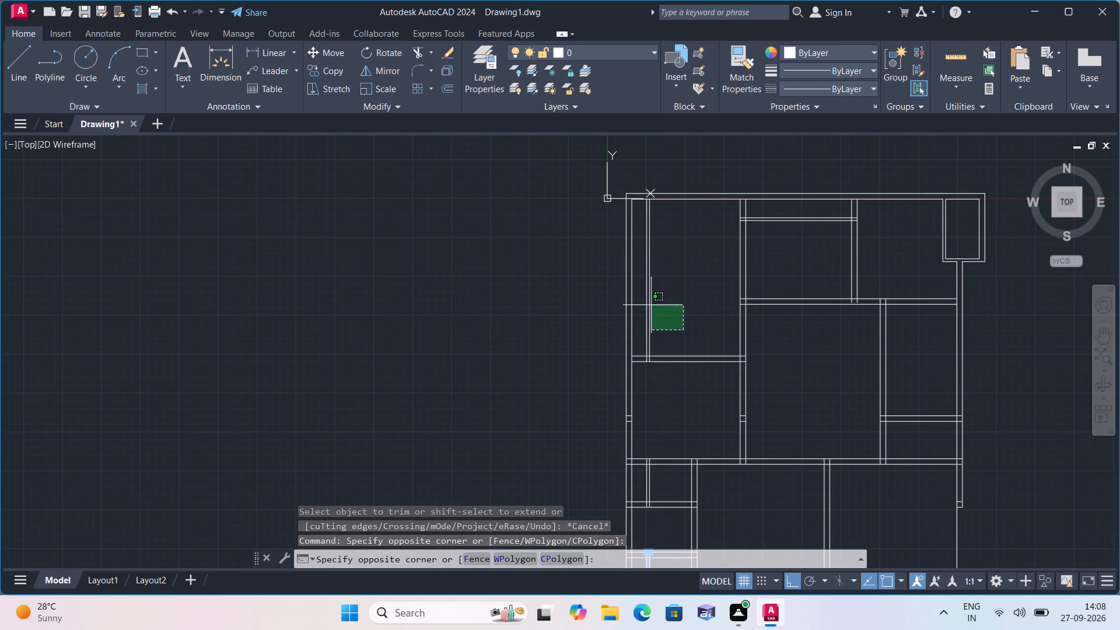
pyautogui.scroll(1, 646, 296)
pyautogui.click(643, 293)
pyautogui.press('Delete')
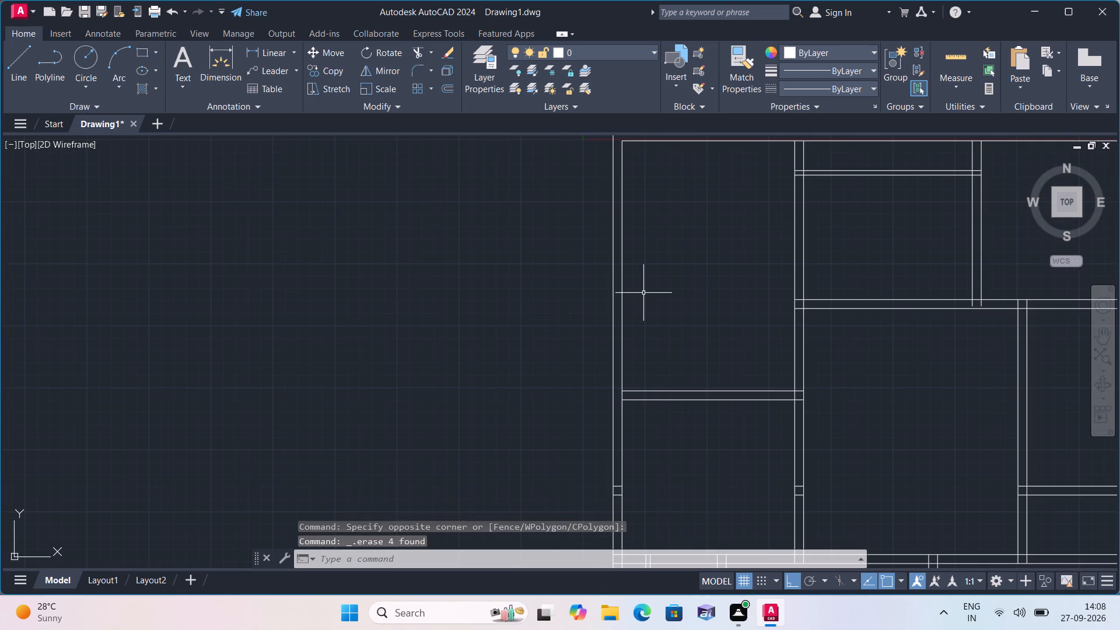
# Add linear dimensions for the width and height of the narrow compartment between the left exterior wall and the 4.5" partition.
pyautogui.scroll(-2, 643, 309)
pyautogui.moveTo(646, 335); pyautogui.dragTo(612, 310, button='middle')
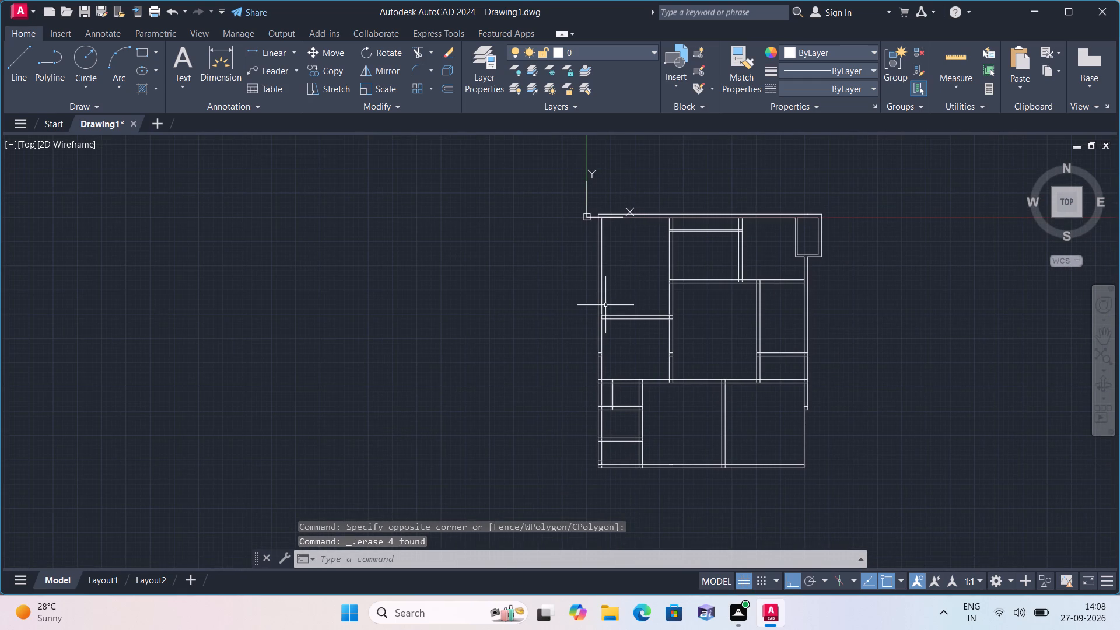
pyautogui.click(291, 54)
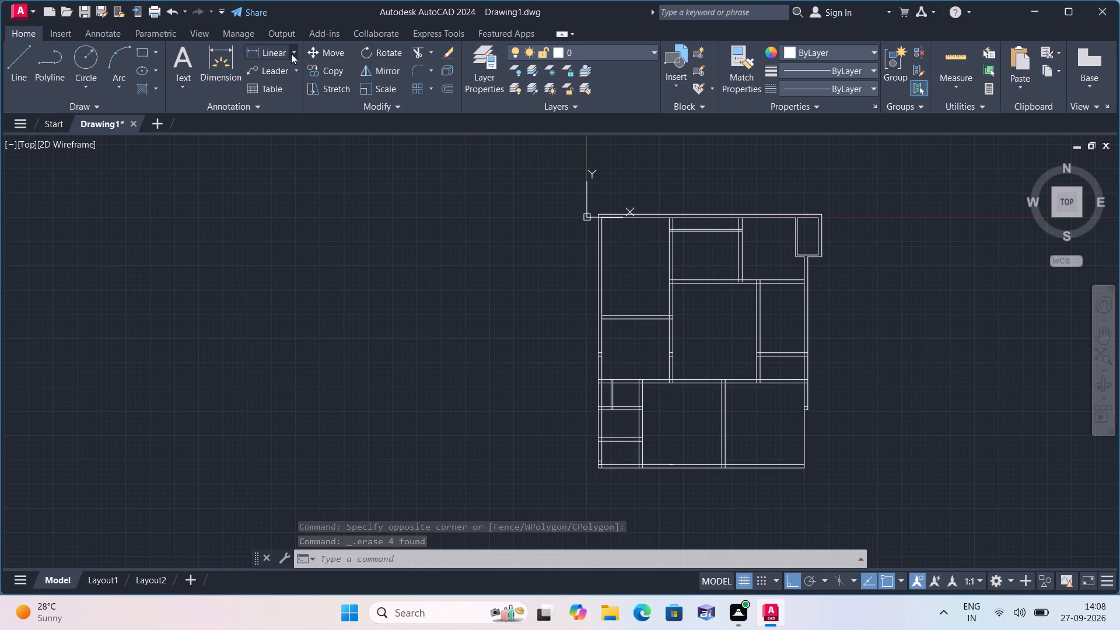
pyautogui.click(277, 70)
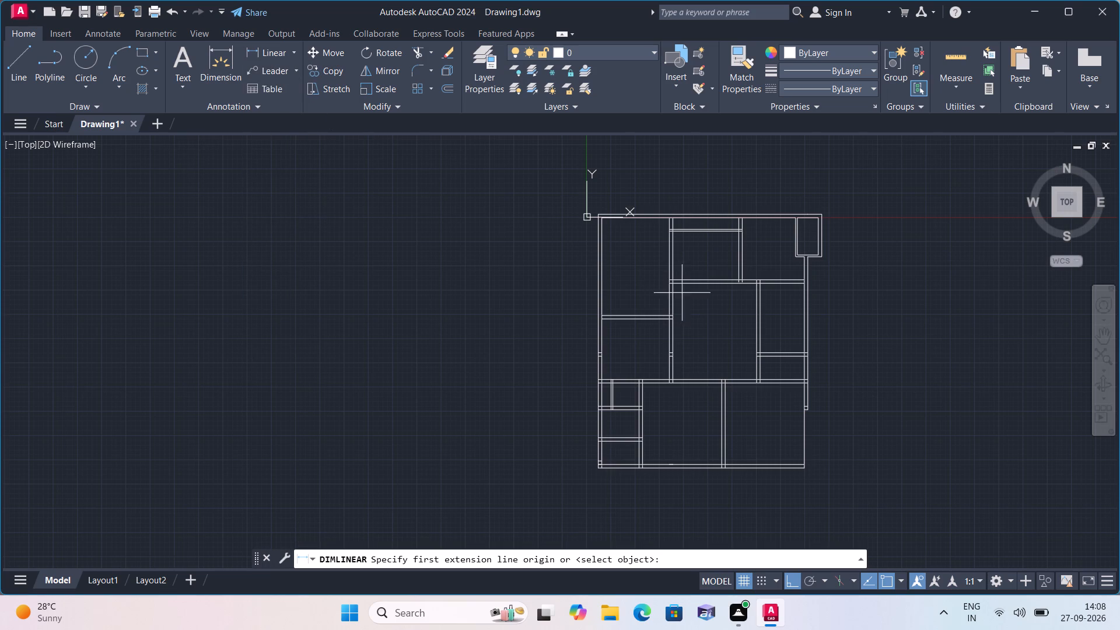
pyautogui.moveTo(769, 341); pyautogui.dragTo(679, 283, button='middle')
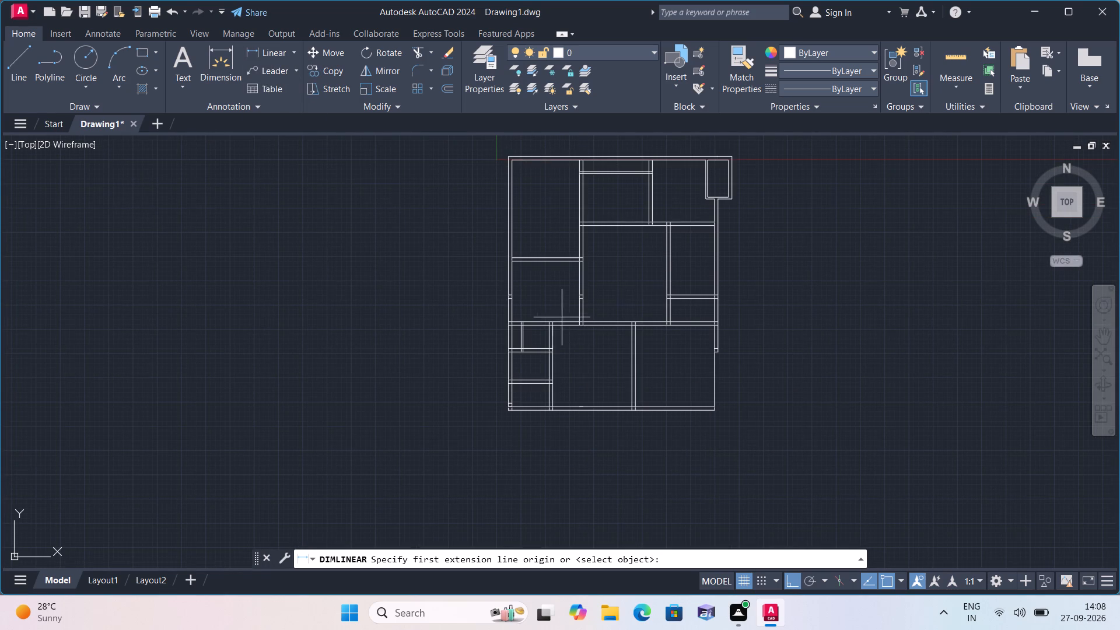
pyautogui.scroll(3, 533, 325)
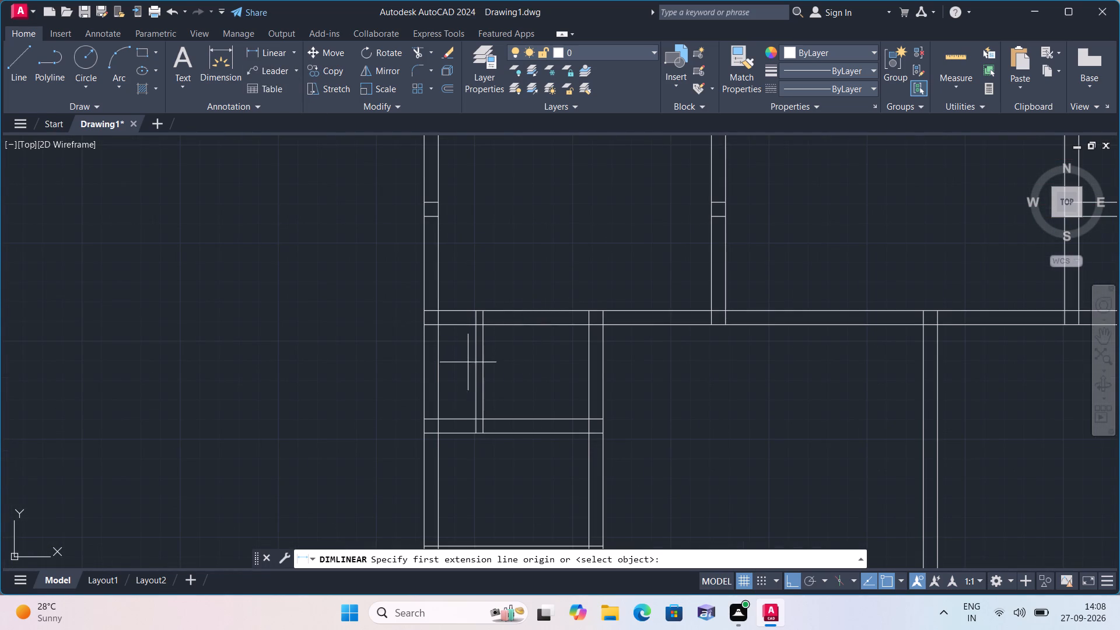
pyautogui.click(475, 371)
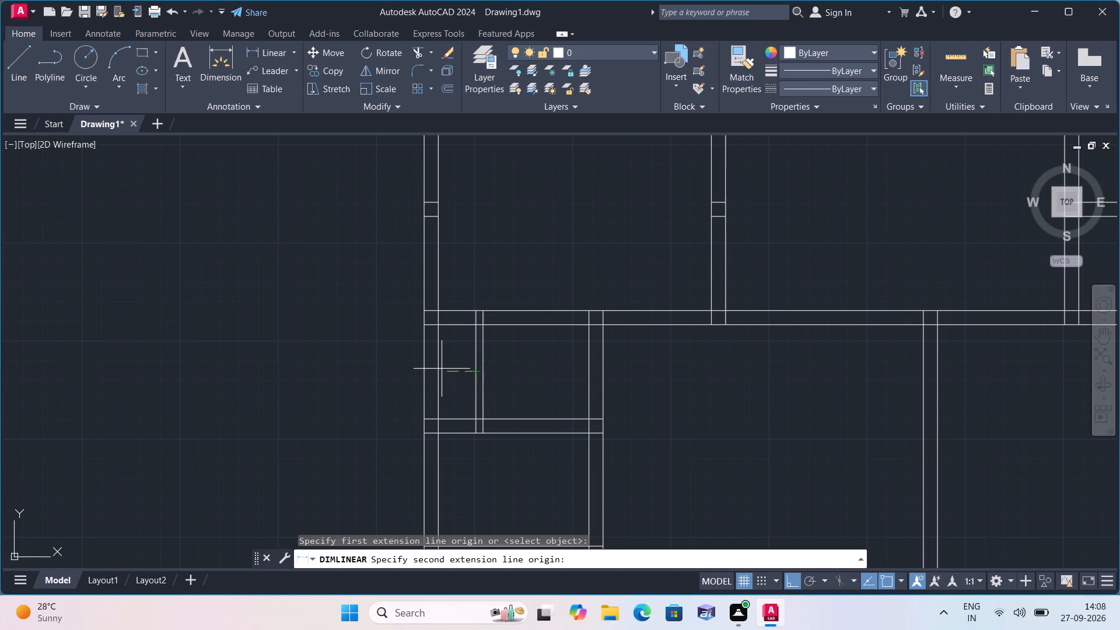
pyautogui.click(436, 369)
pyautogui.click(466, 367)
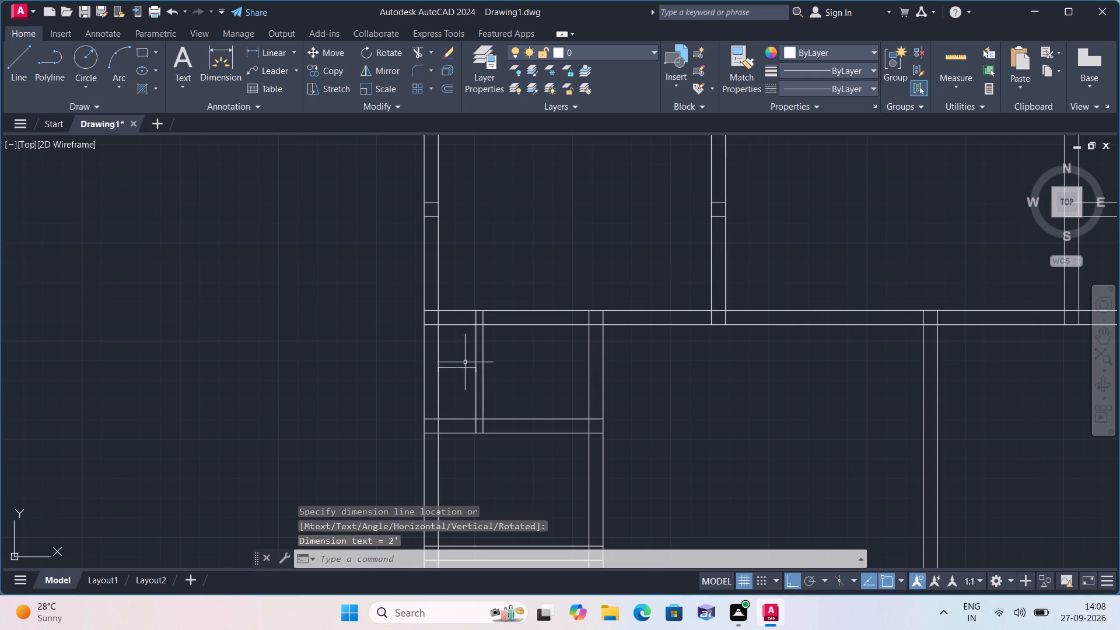
pyautogui.click(276, 51)
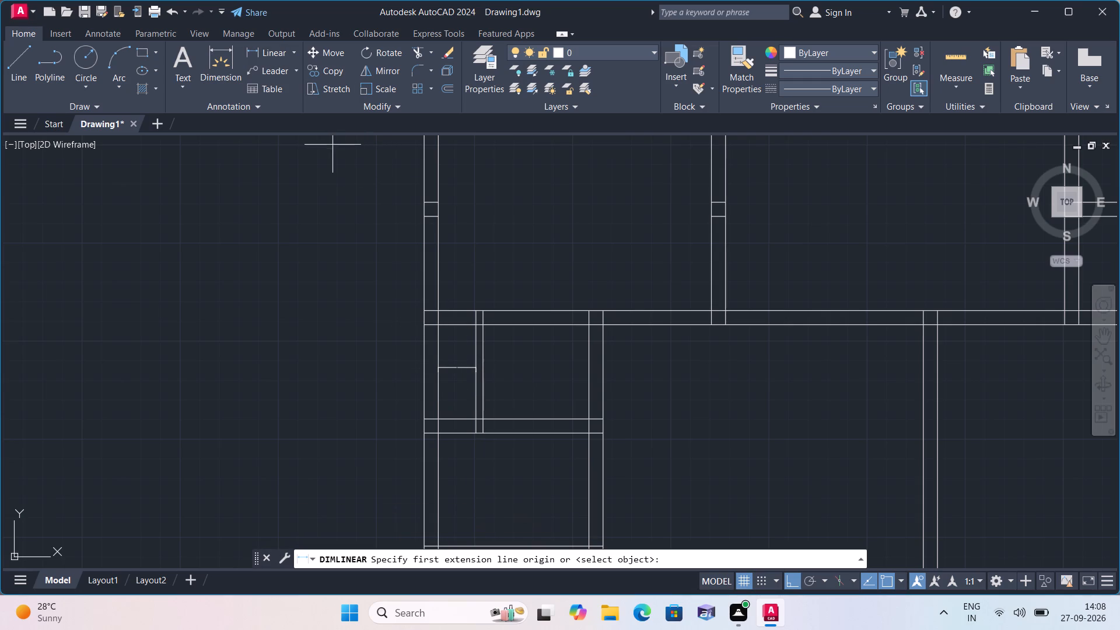
pyautogui.click(452, 324)
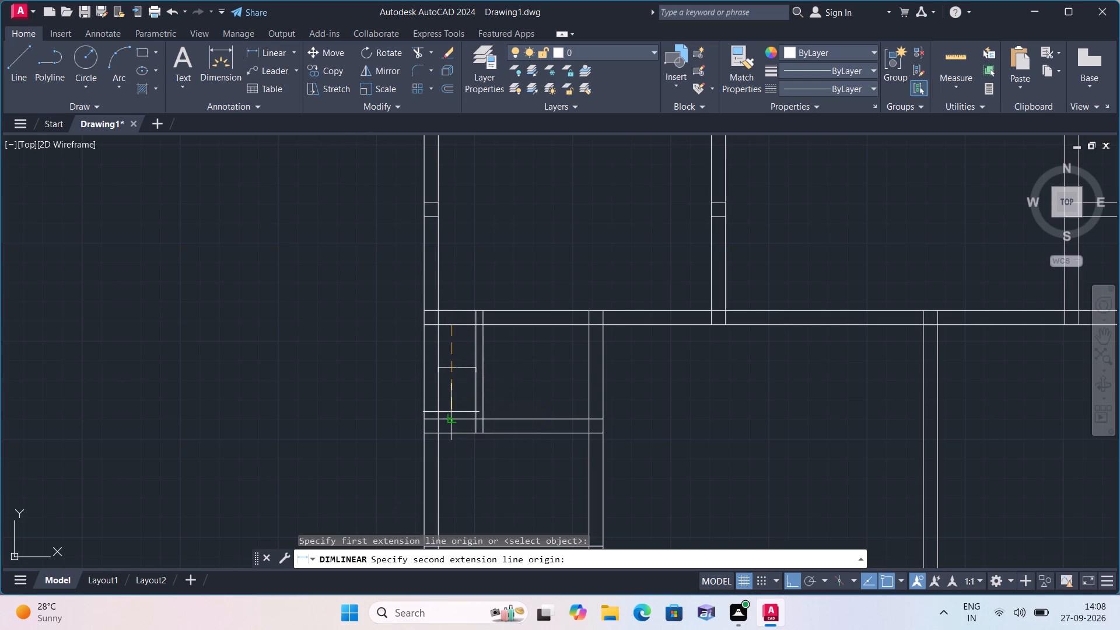
pyautogui.click(449, 422)
pyautogui.click(450, 404)
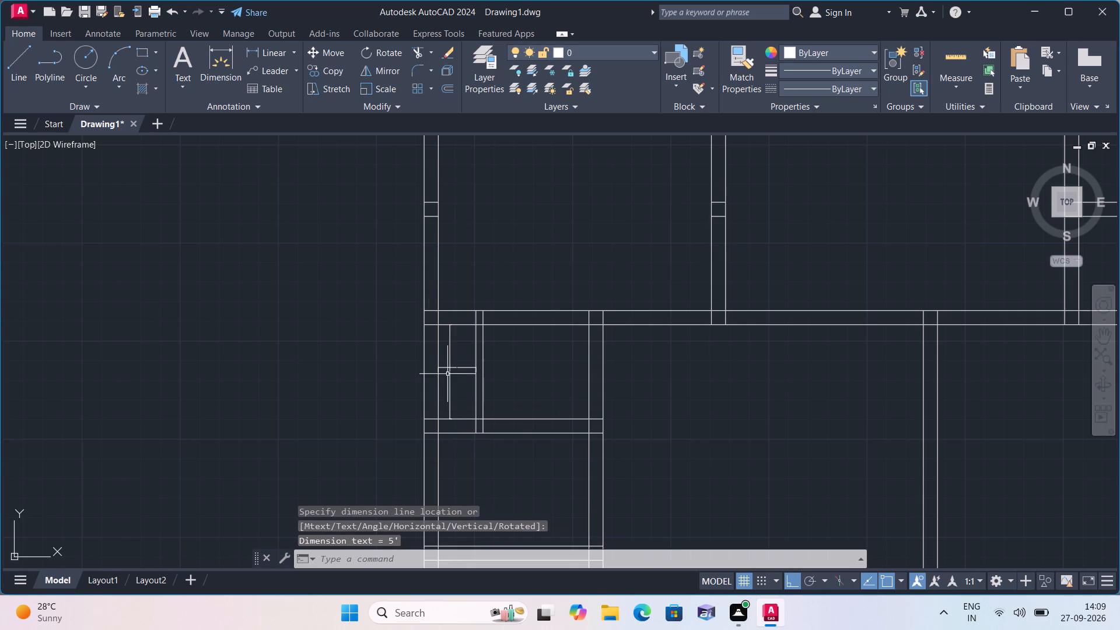
# Add linear dimensions for the width and height of the small room just right of the 4.5" partition.
pyautogui.click(279, 52)
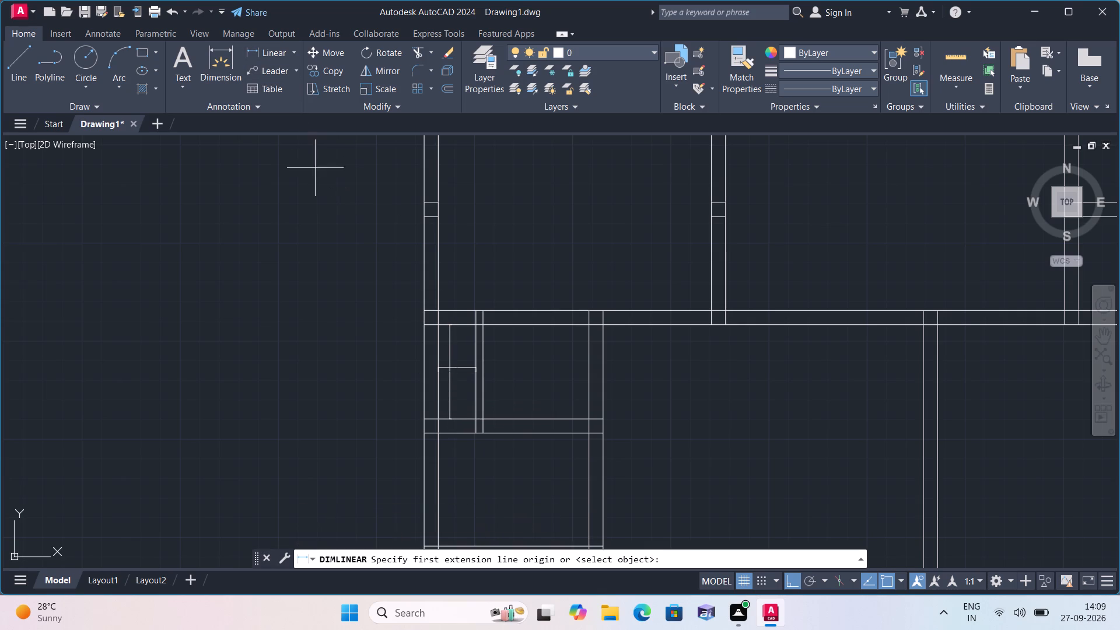
pyautogui.click(483, 366)
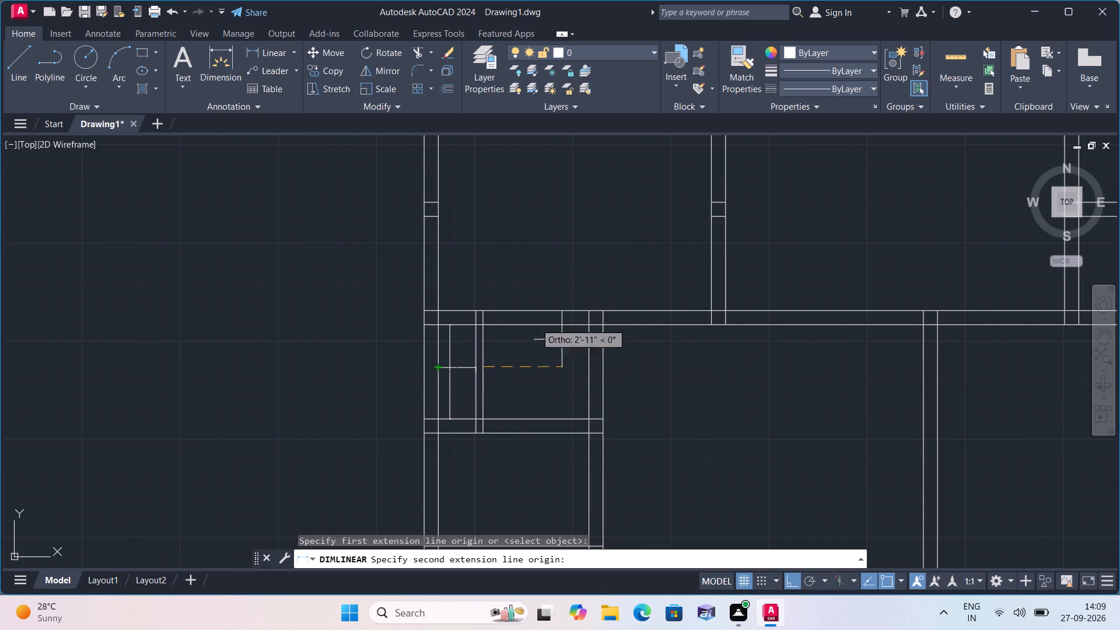
pyautogui.click(584, 367)
pyautogui.click(571, 369)
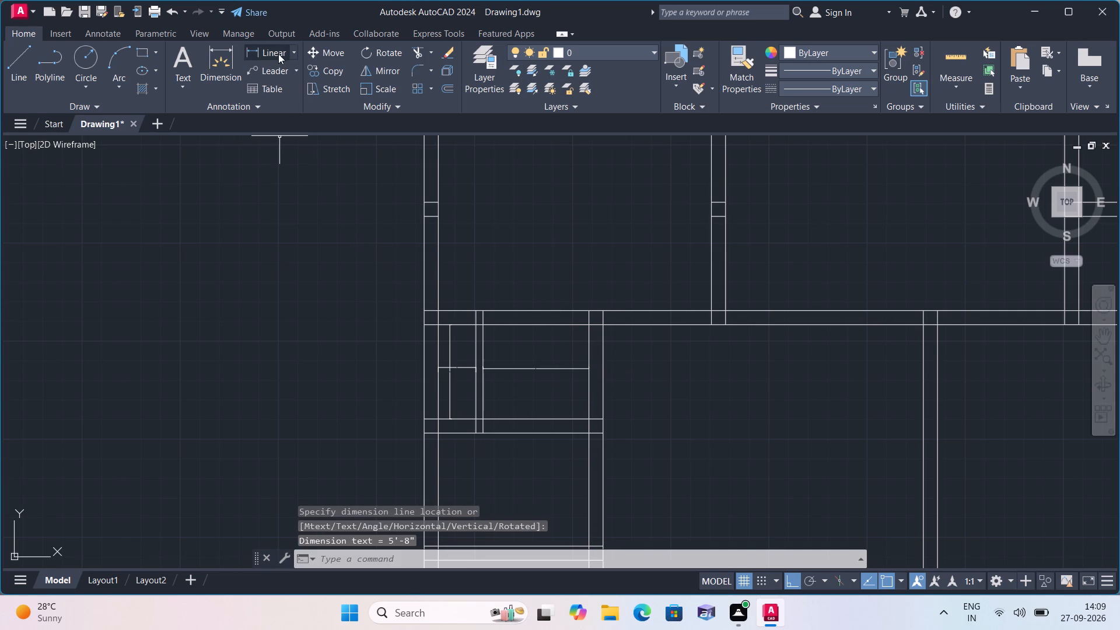
pyautogui.moveTo(268, 52); pyautogui.dragTo(272, 64)
pyautogui.click(278, 52)
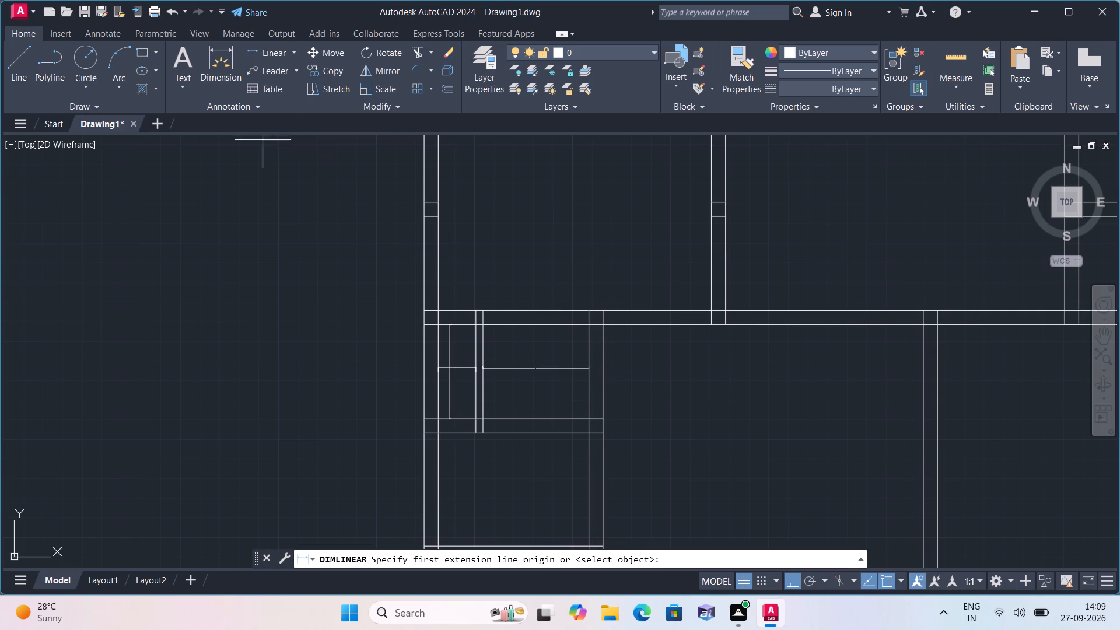
pyautogui.click(541, 326)
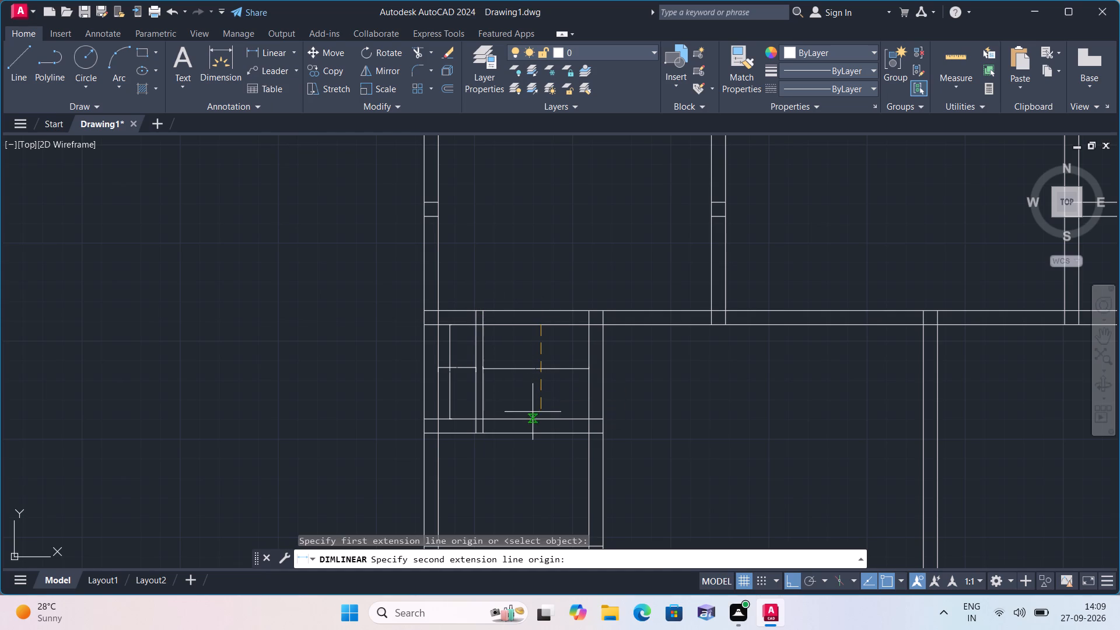
pyautogui.click(537, 416)
pyautogui.click(522, 397)
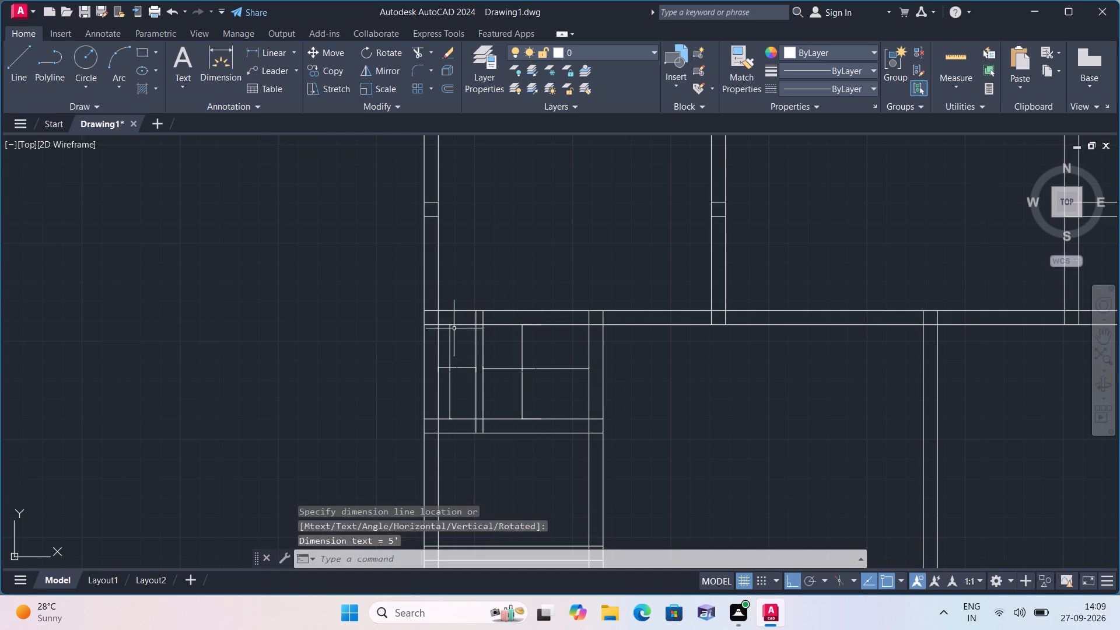
# Add linear dimensions for the height and width of the middle small room along the left exterior wall.
pyautogui.click(270, 52)
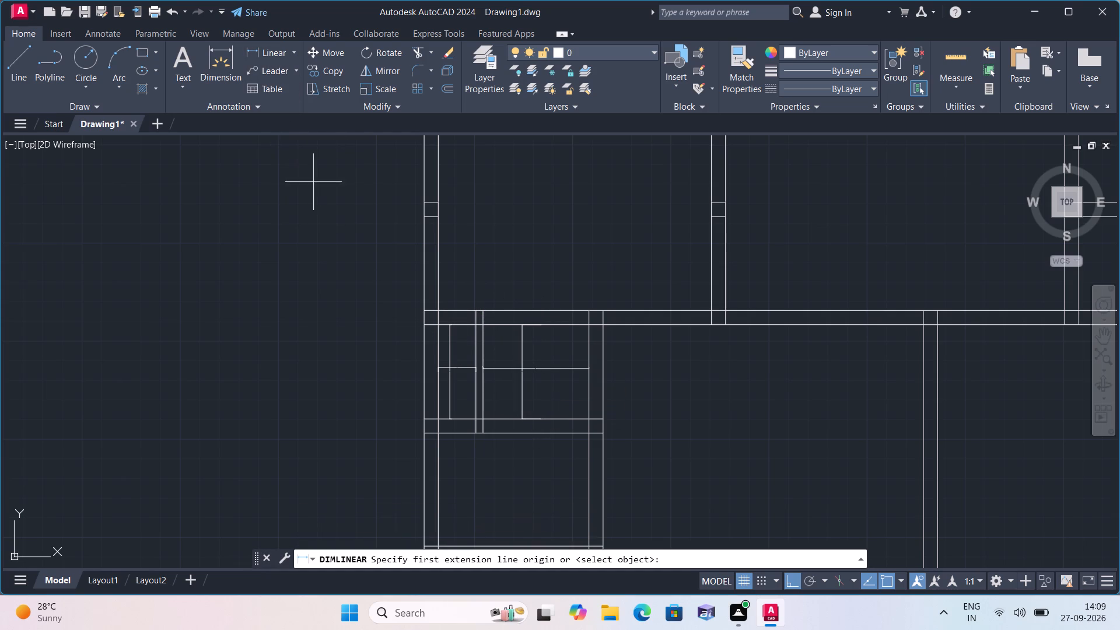
pyautogui.scroll(-2, 365, 335)
pyautogui.moveTo(362, 348); pyautogui.dragTo(284, 247, button='middle')
pyautogui.scroll(2, 302, 268)
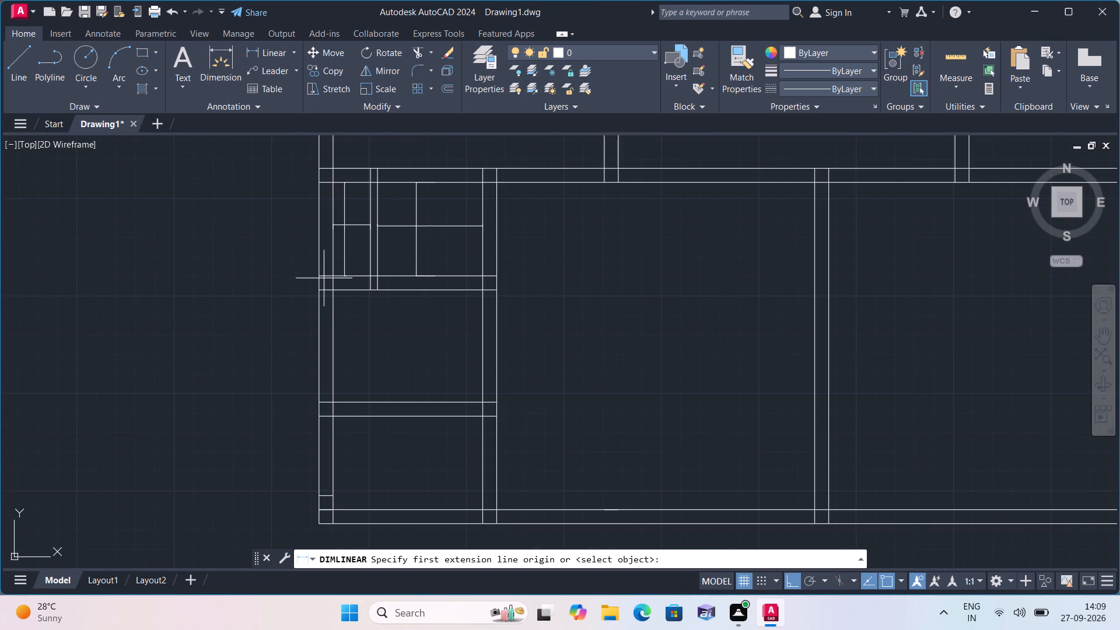
pyautogui.moveTo(384, 287); pyautogui.dragTo(384, 295)
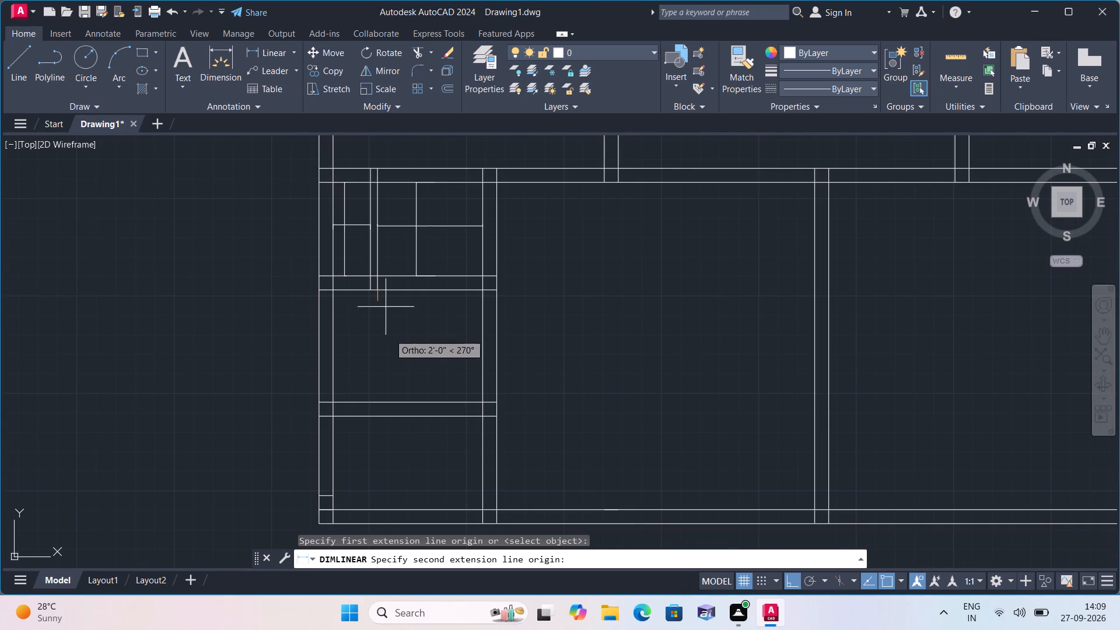
pyautogui.moveTo(383, 361); pyautogui.dragTo(388, 328, button='middle')
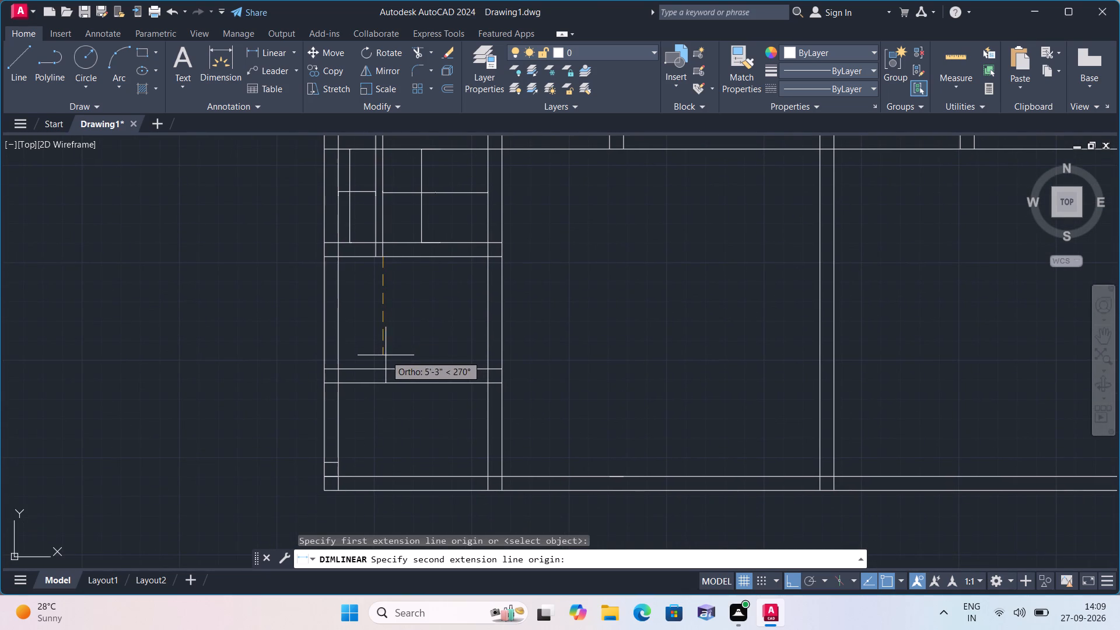
pyautogui.click(381, 366)
pyautogui.click(381, 353)
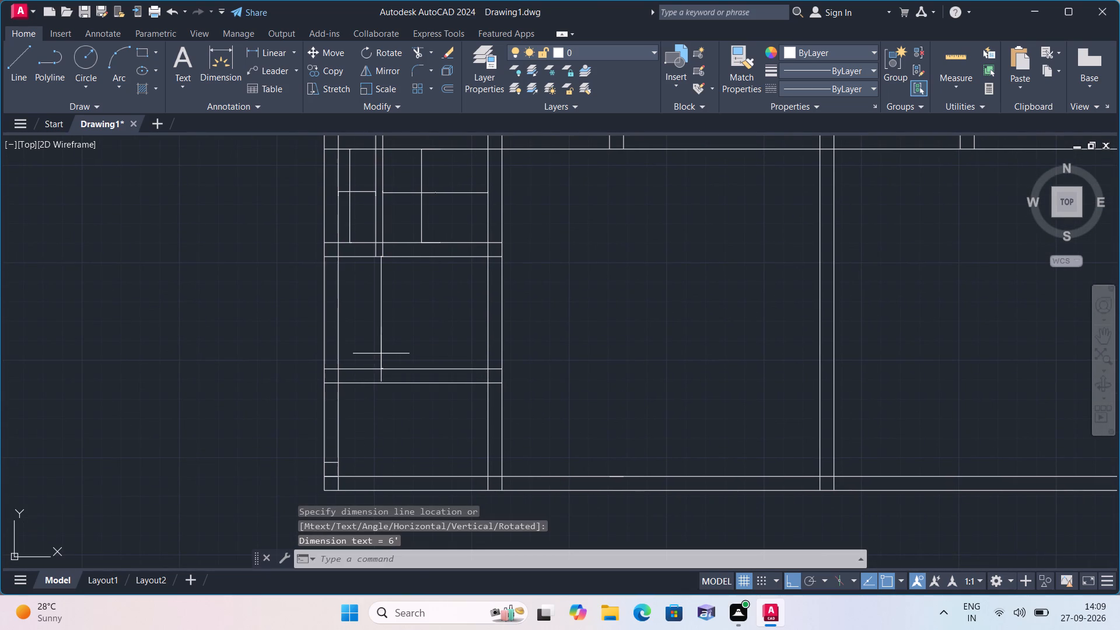
pyautogui.click(272, 57)
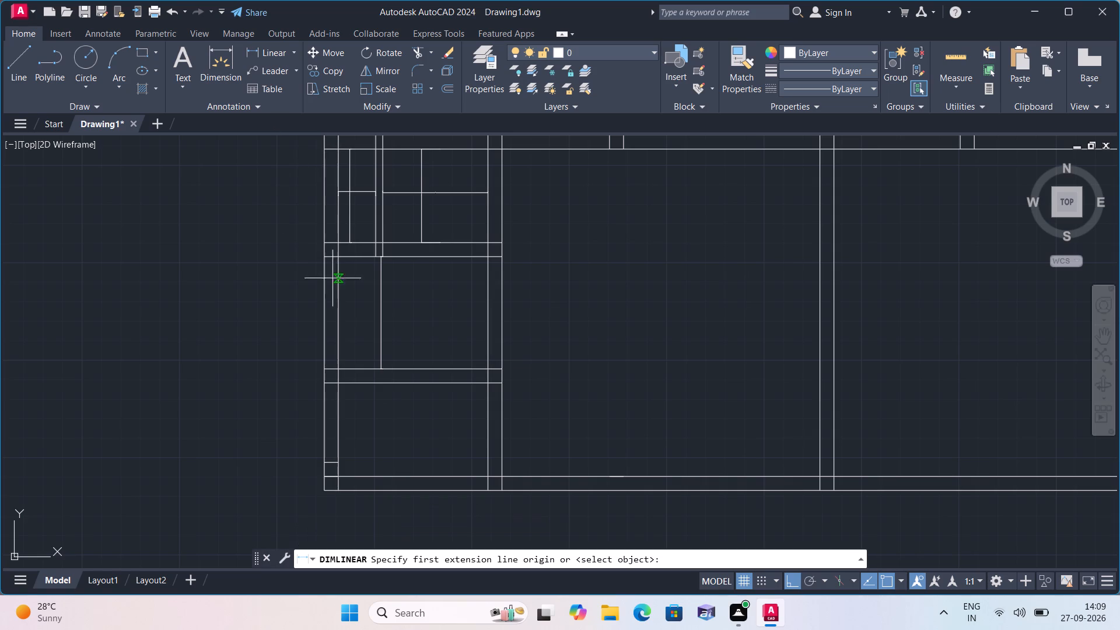
pyautogui.click(338, 300)
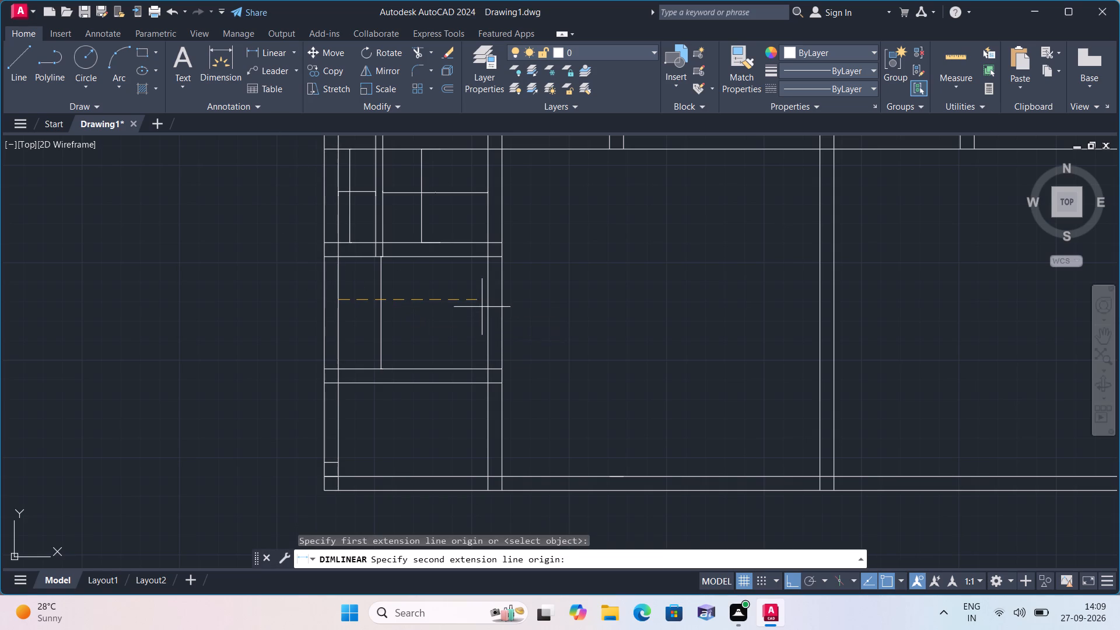
pyautogui.click(485, 299)
pyautogui.click(478, 305)
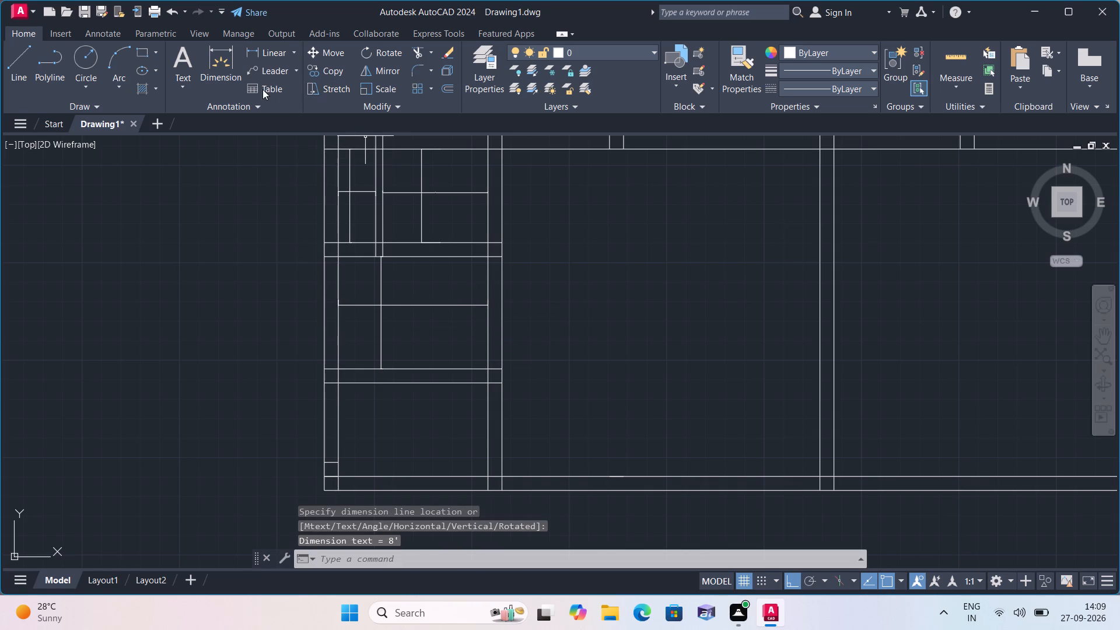
# Add linear dimensions for the height and width of the bottom small room in the plan's lower-left corner.
pyautogui.click(276, 52)
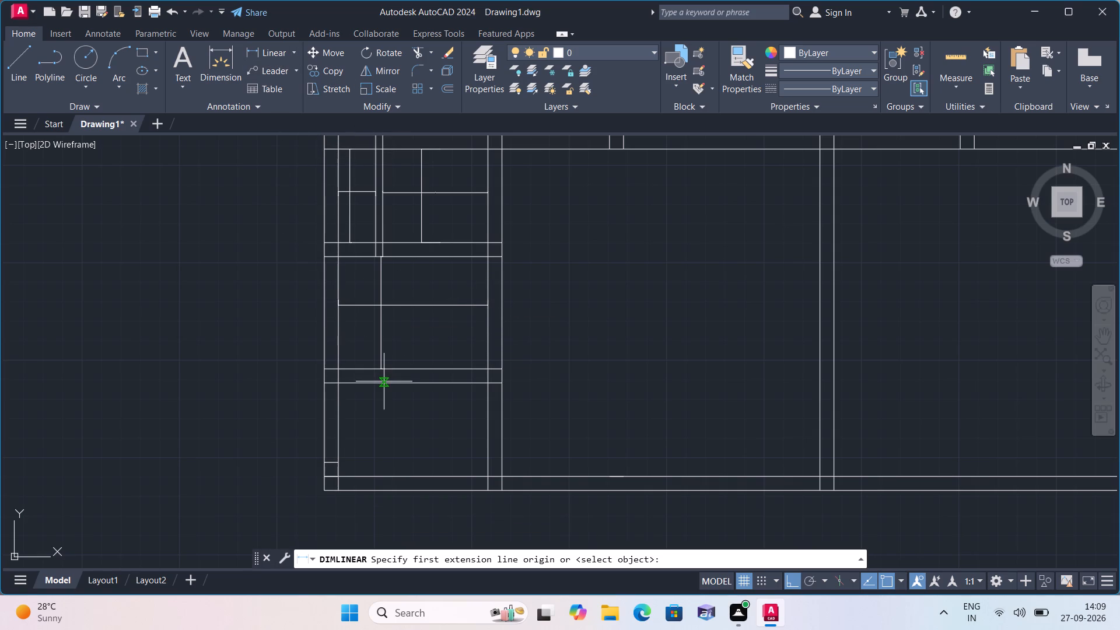
pyautogui.click(384, 381)
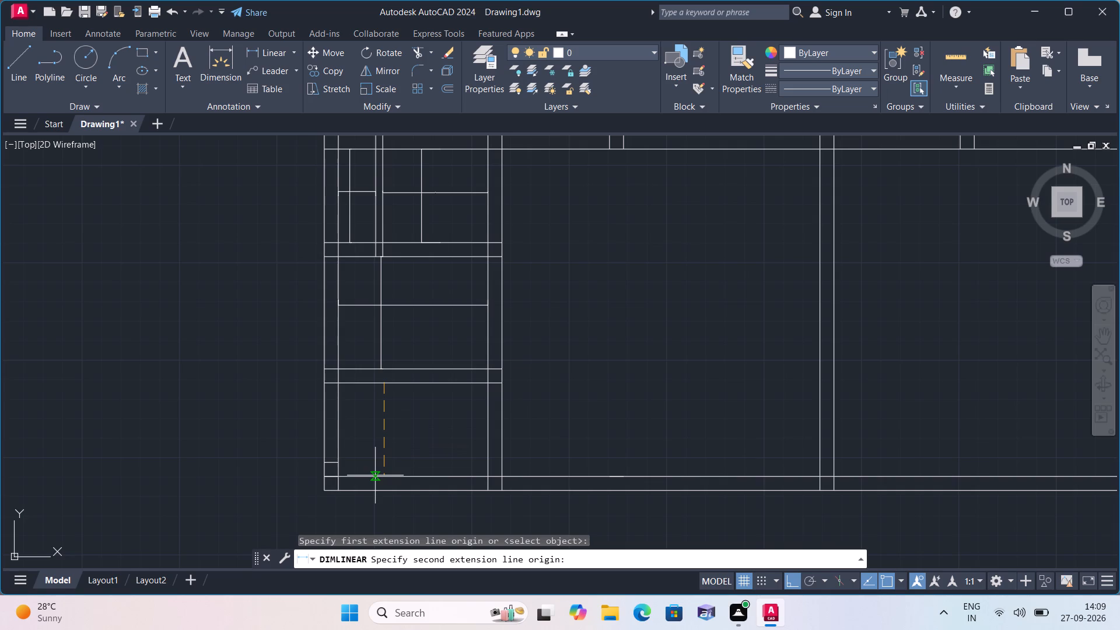
pyautogui.click(387, 476)
pyautogui.click(388, 460)
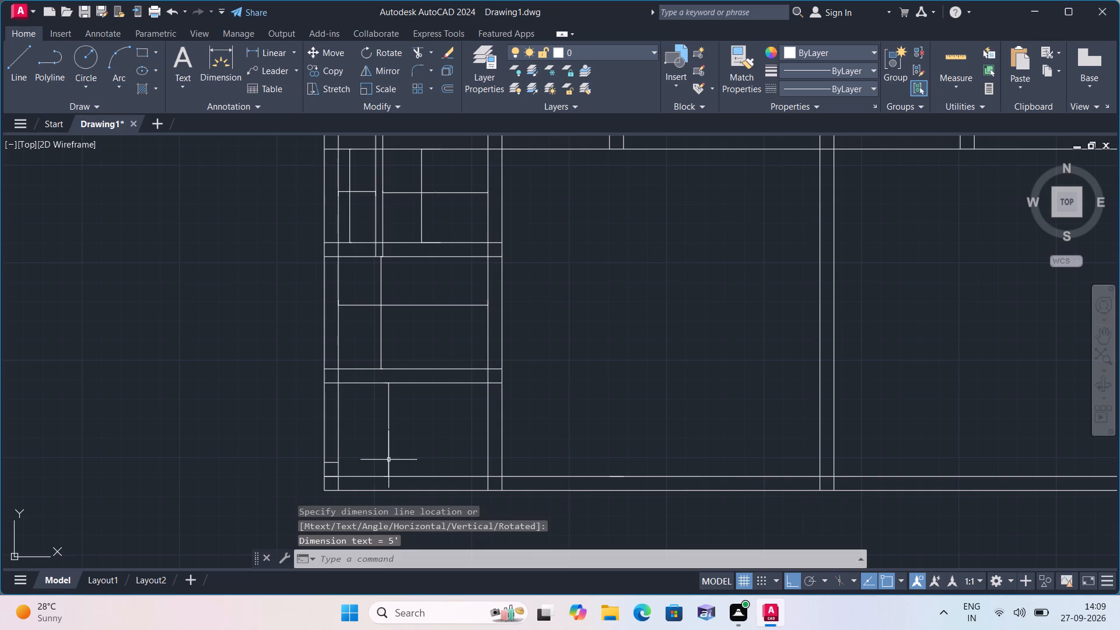
pyautogui.click(285, 52)
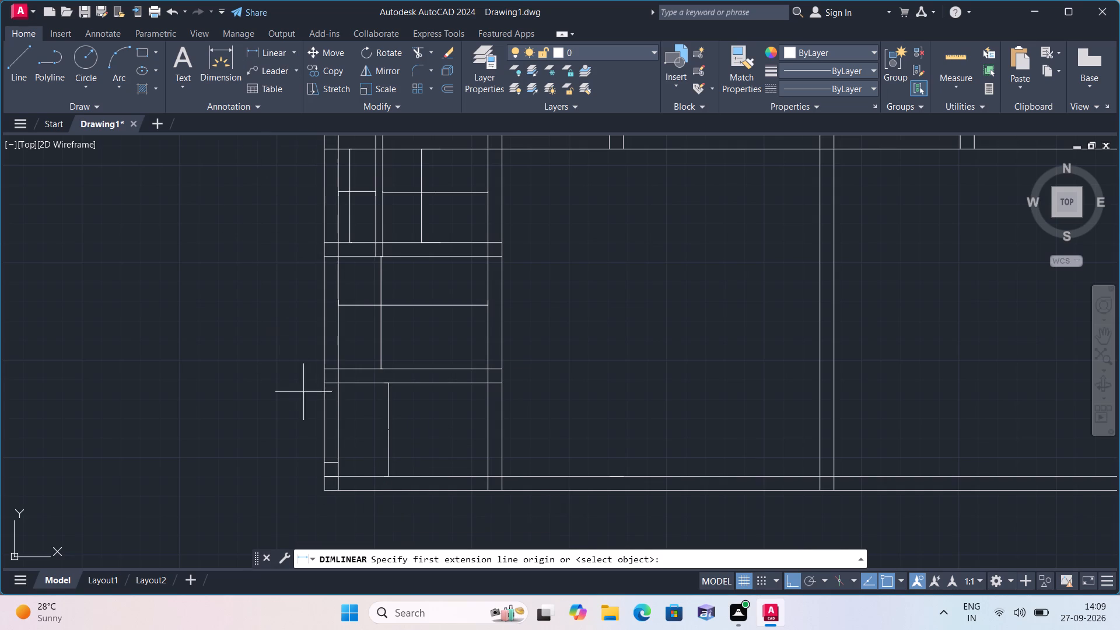
pyautogui.click(333, 417)
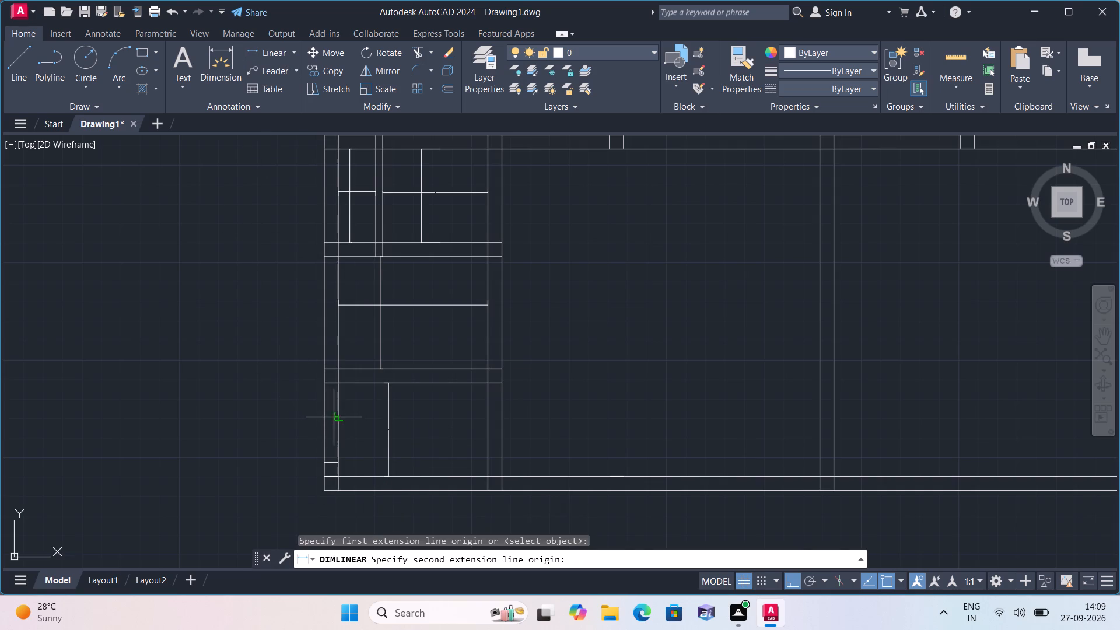
pyautogui.click(492, 421)
pyautogui.click(463, 418)
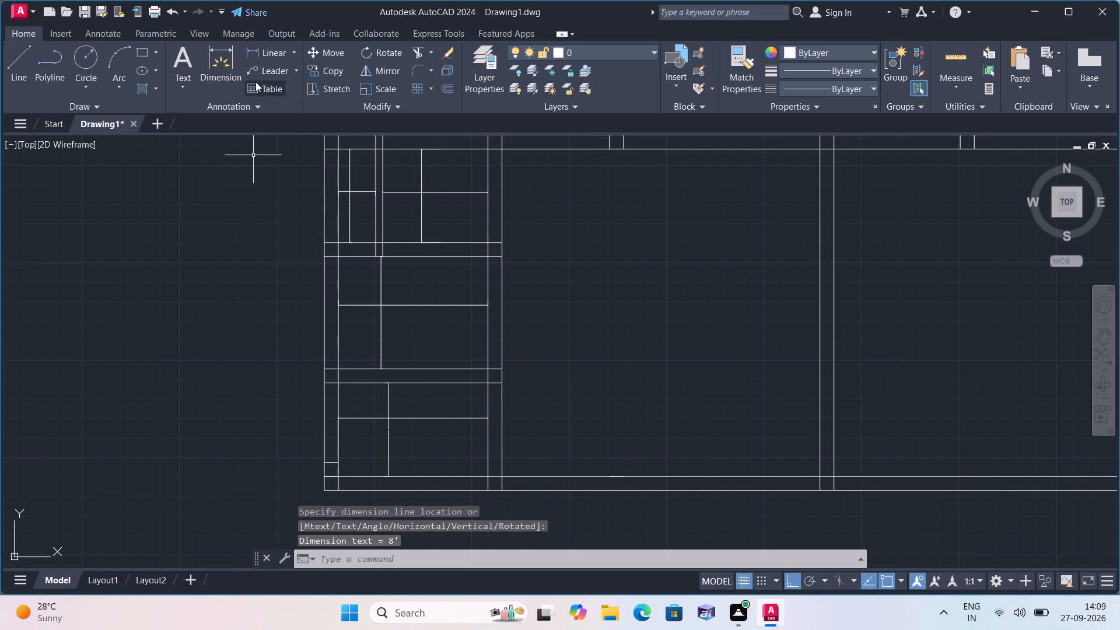
# Add linear dimensions for the width and height of the large bottom-middle room, just right of the column of small rooms.
pyautogui.click(276, 55)
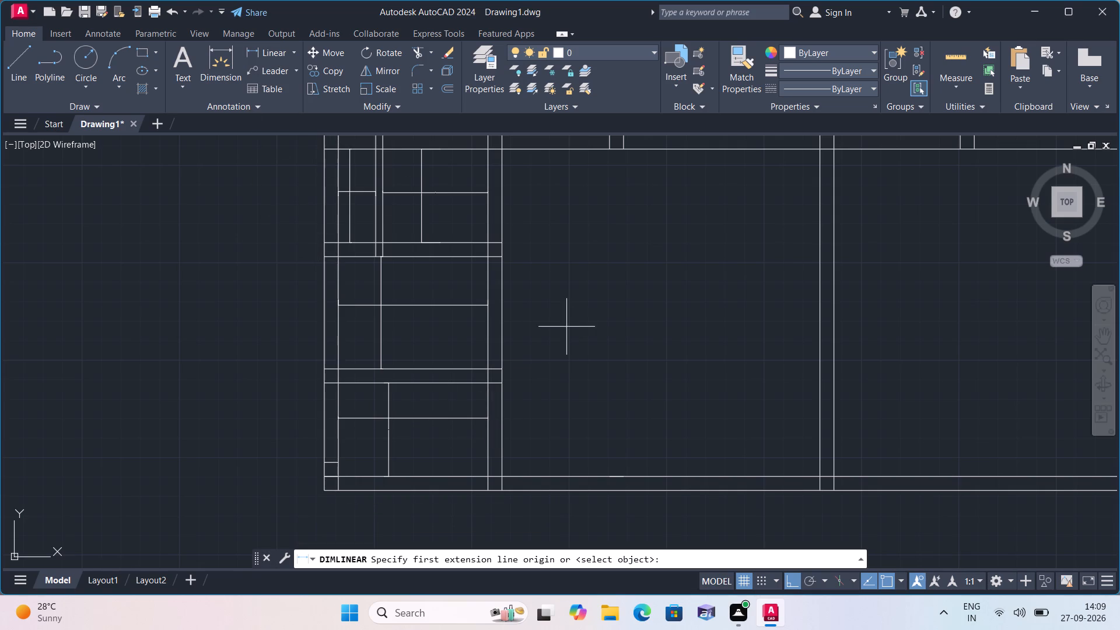
pyautogui.click(499, 302)
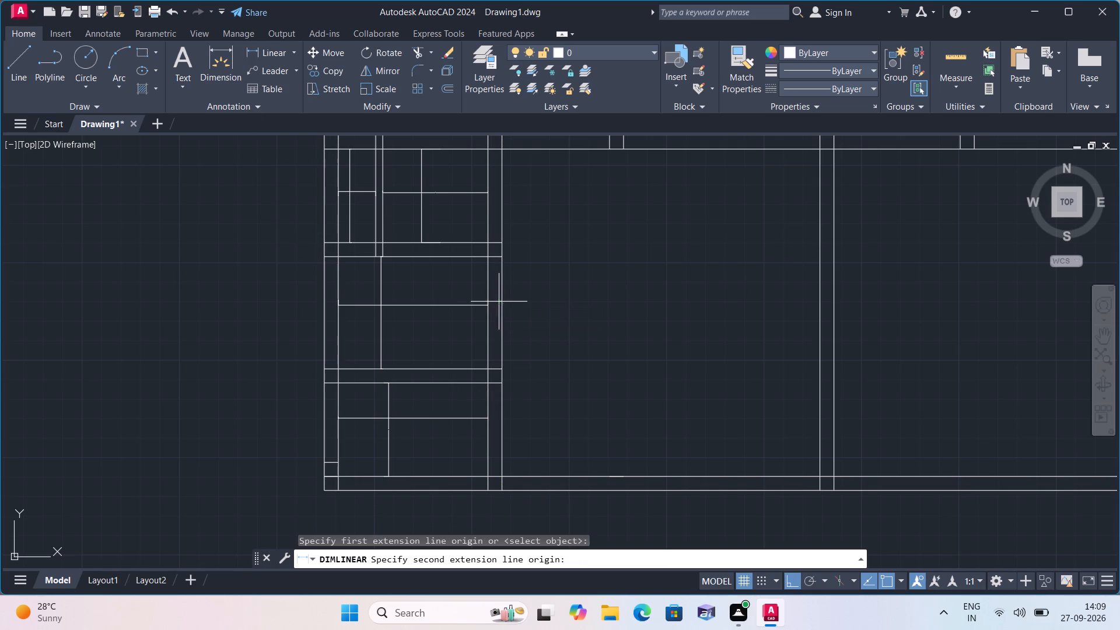
pyautogui.click(822, 302)
pyautogui.click(773, 293)
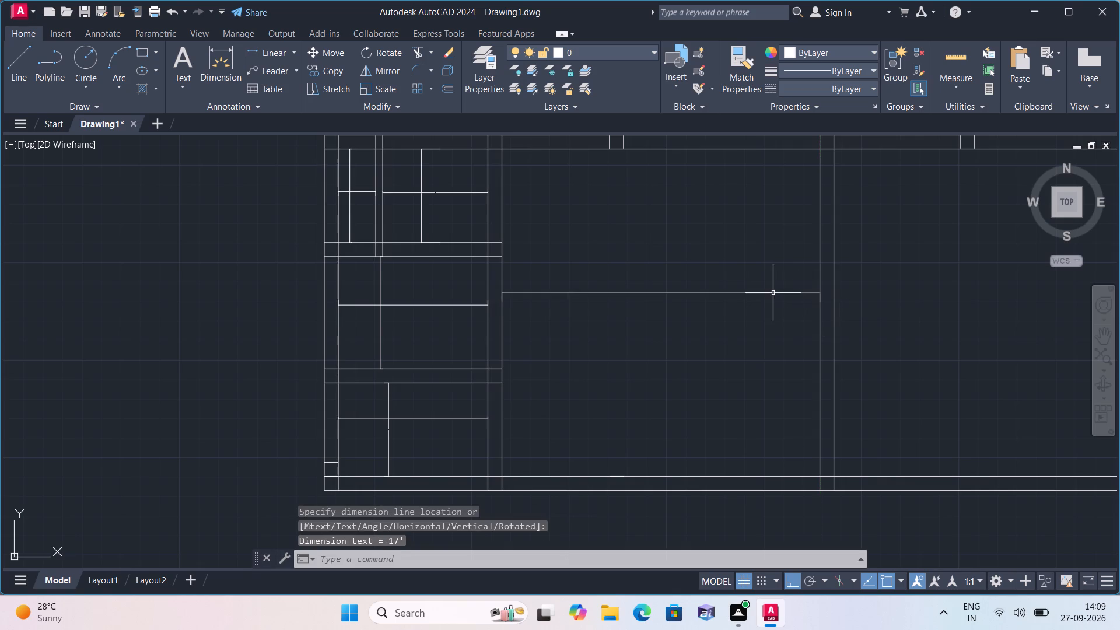
pyautogui.click(275, 52)
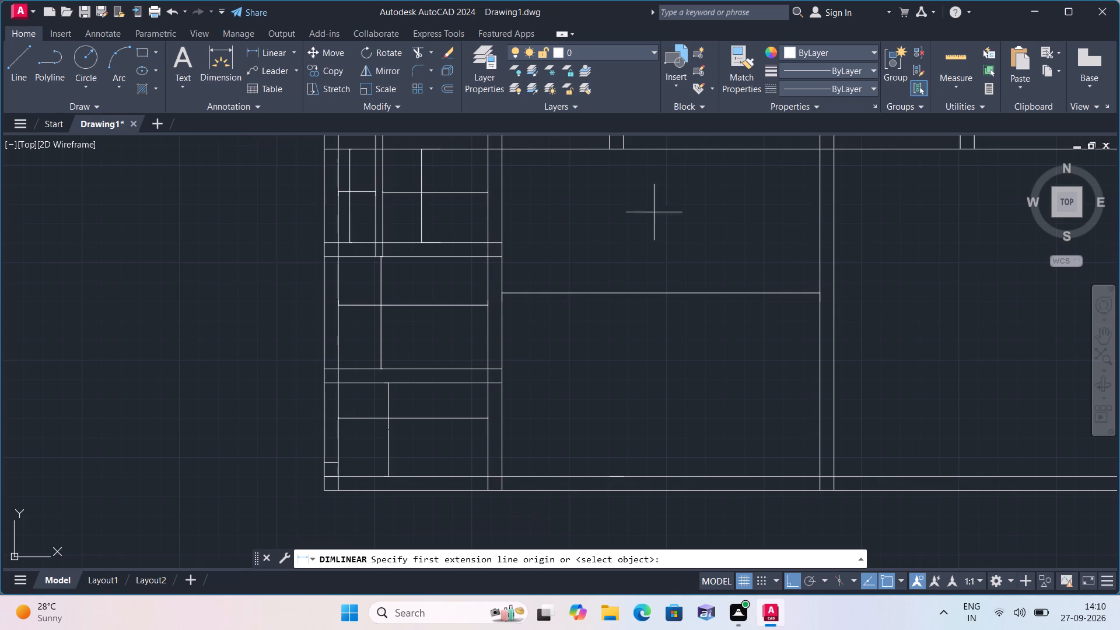
pyautogui.click(694, 148)
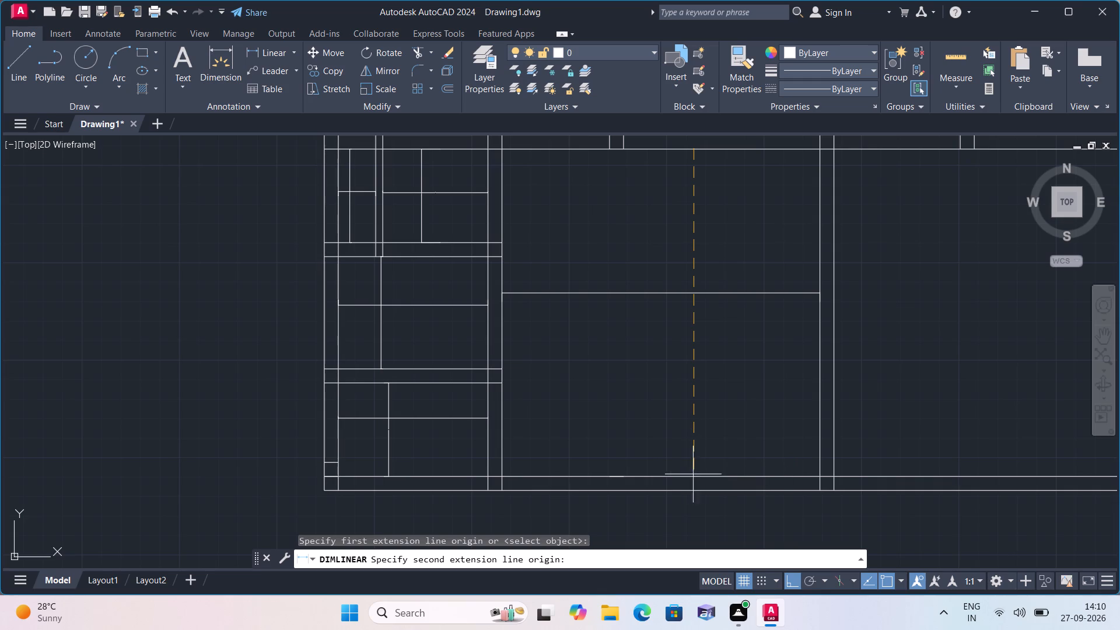
pyautogui.click(701, 475)
pyautogui.click(659, 435)
# Add linear dimensions for the height and width of the large room in the plan's lower-right corner.
pyautogui.moveTo(557, 358); pyautogui.dragTo(533, 363, button='middle')
pyautogui.scroll(-1, 545, 361)
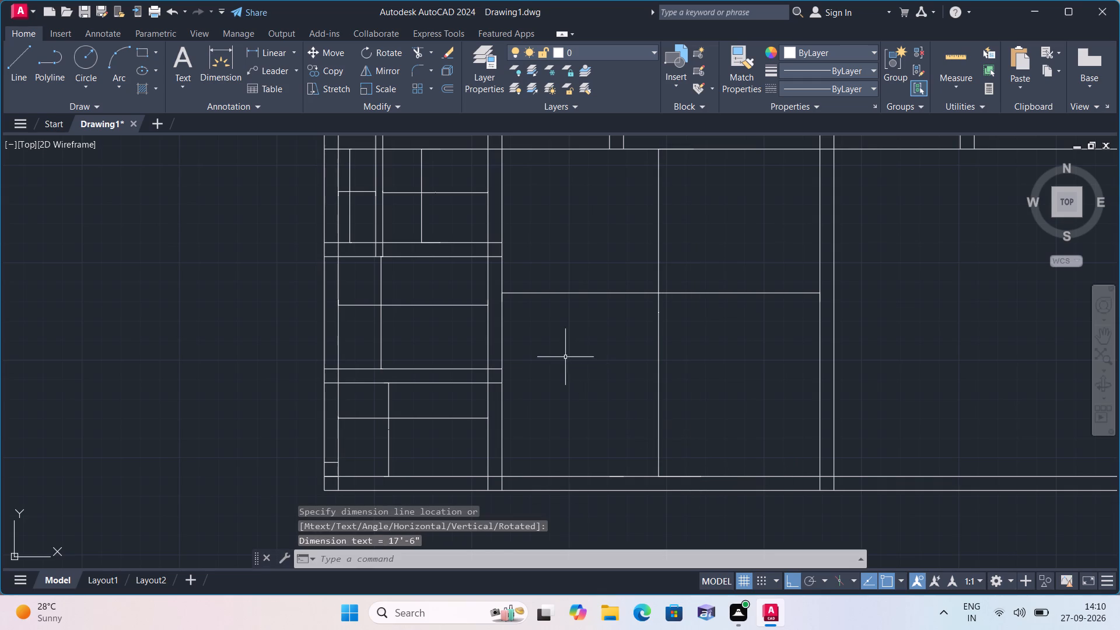
pyautogui.moveTo(533, 363); pyautogui.dragTo(204, 435, button='middle')
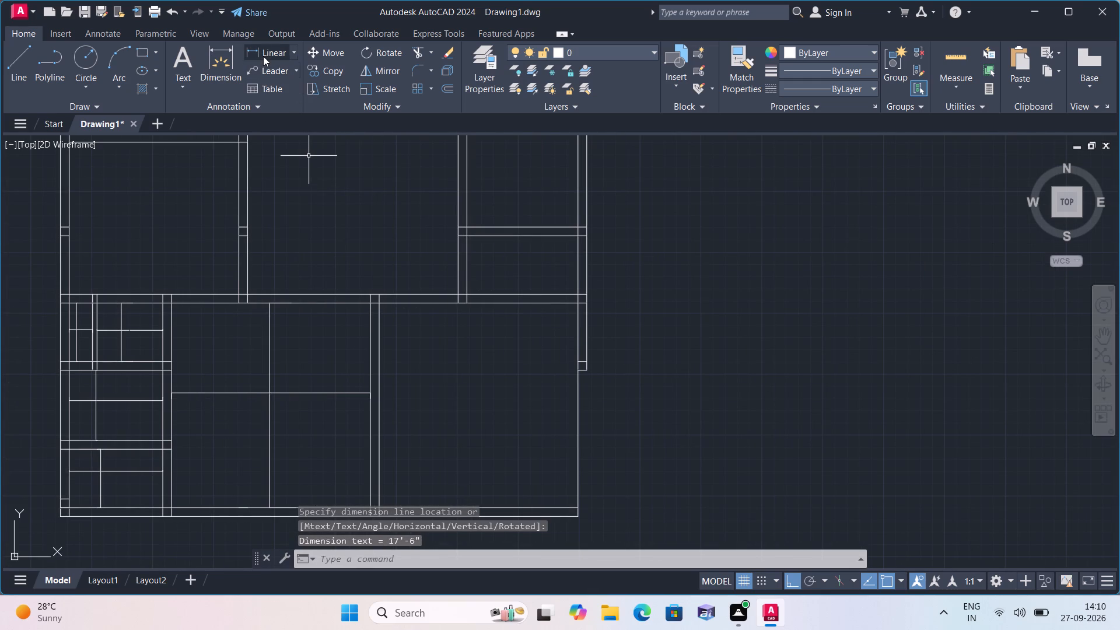
pyautogui.click(266, 58)
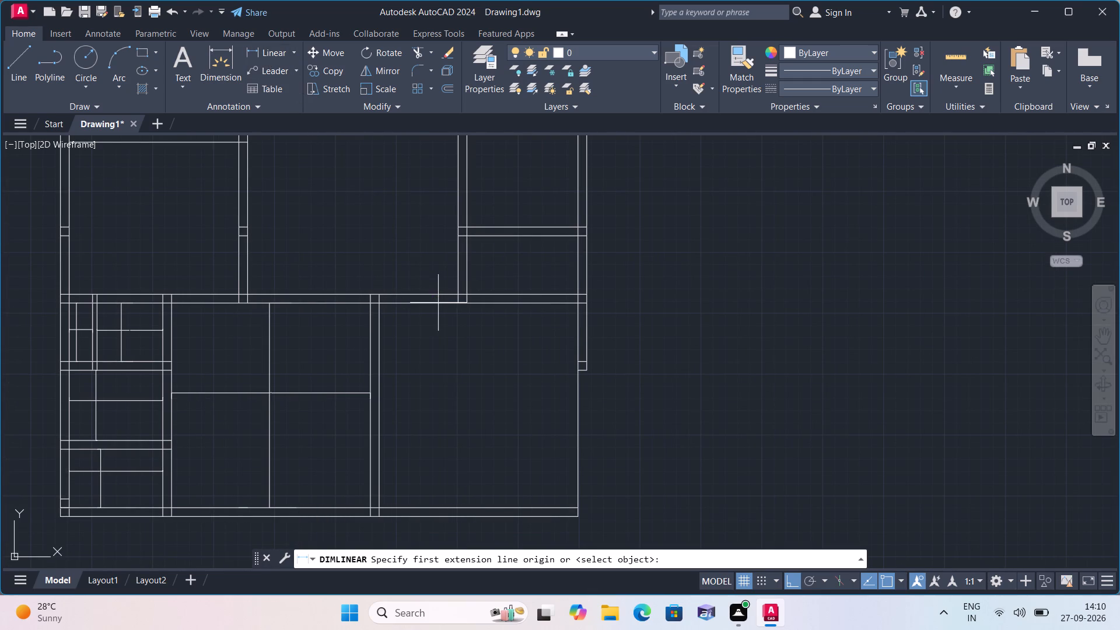
pyautogui.click(438, 303)
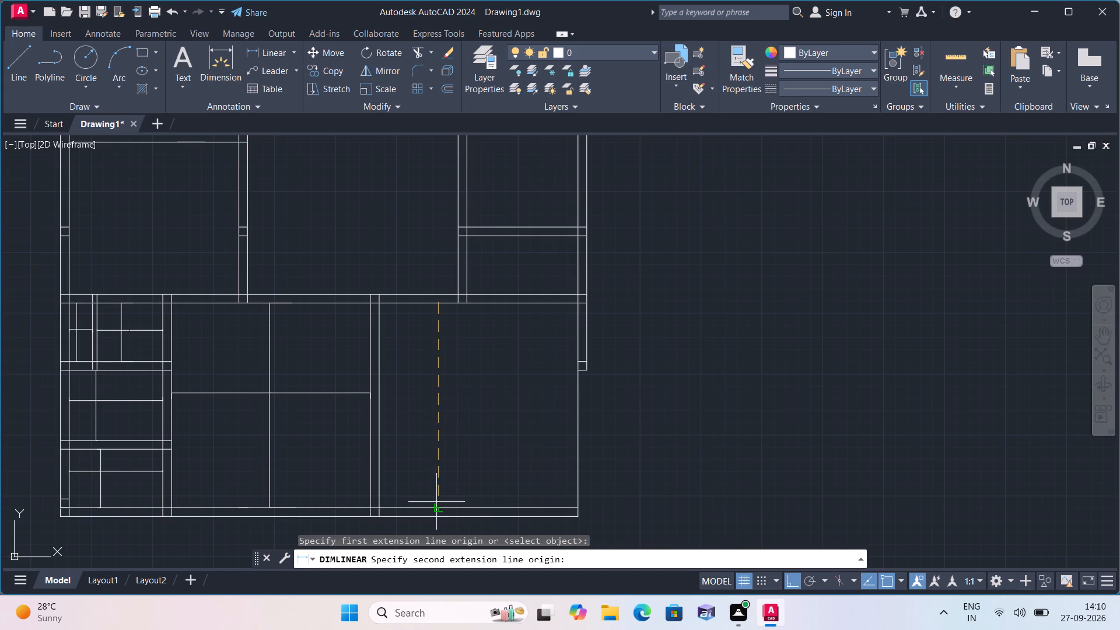
pyautogui.click(436, 506)
pyautogui.click(441, 471)
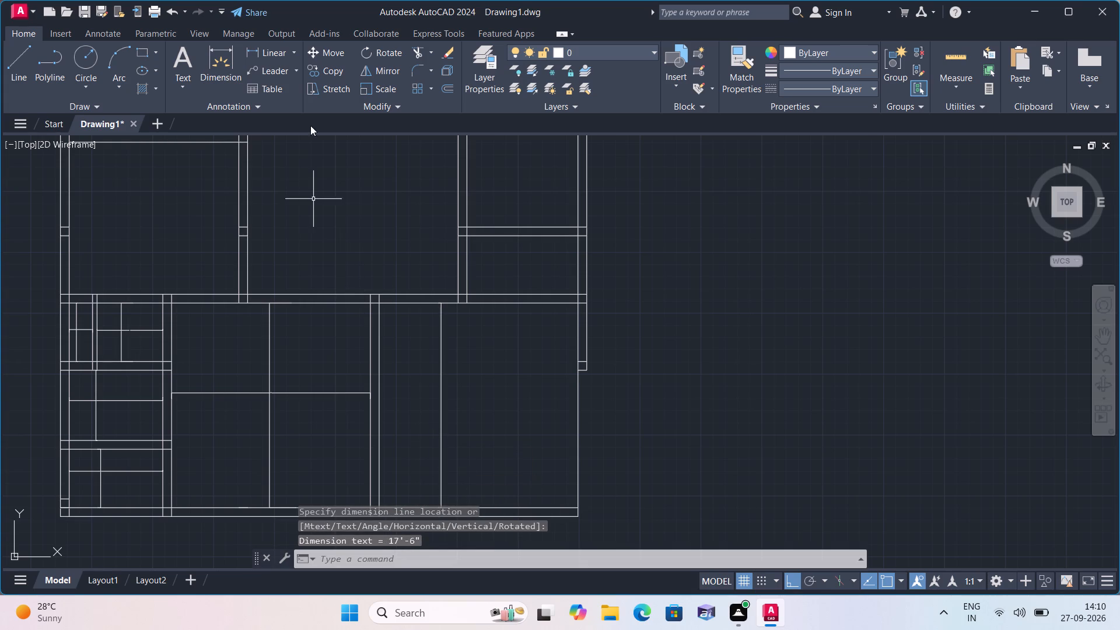
pyautogui.click(278, 49)
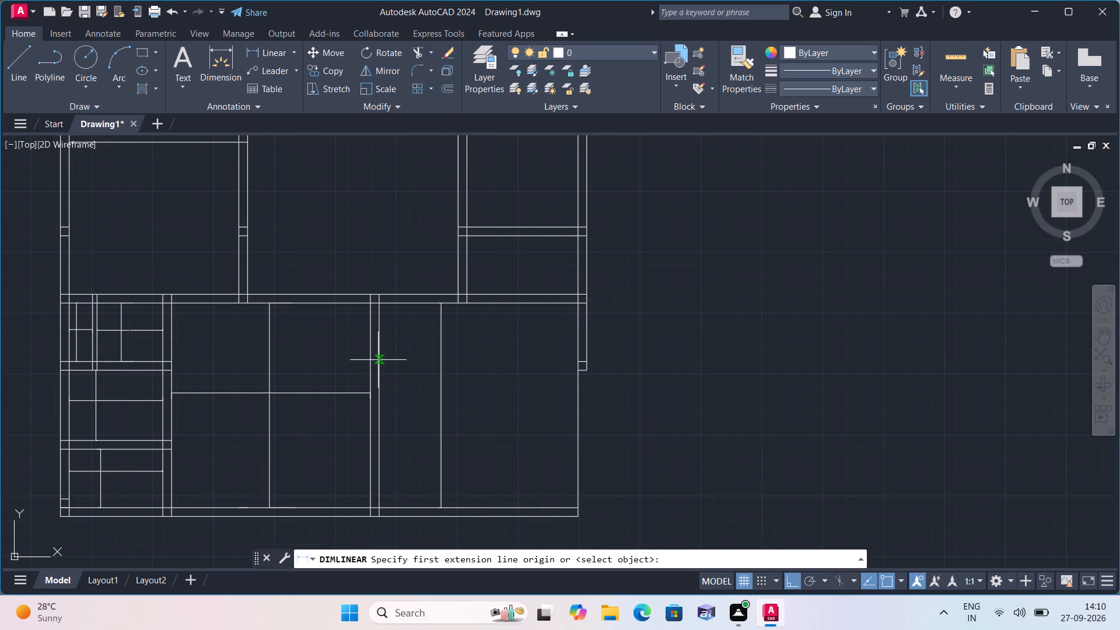
pyautogui.click(378, 360)
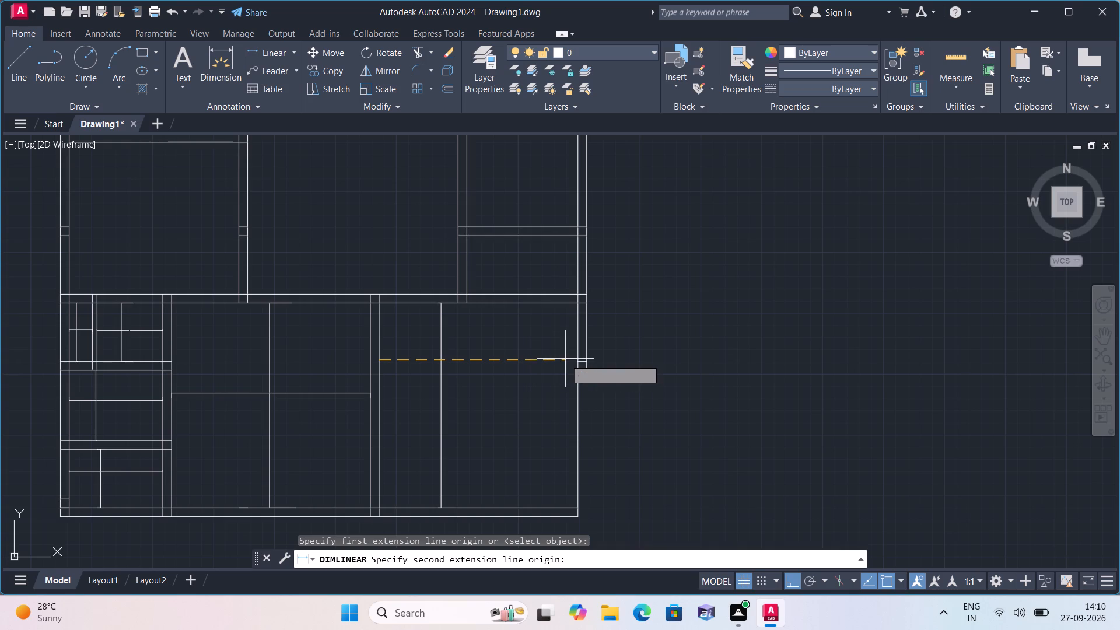
pyautogui.click(580, 347)
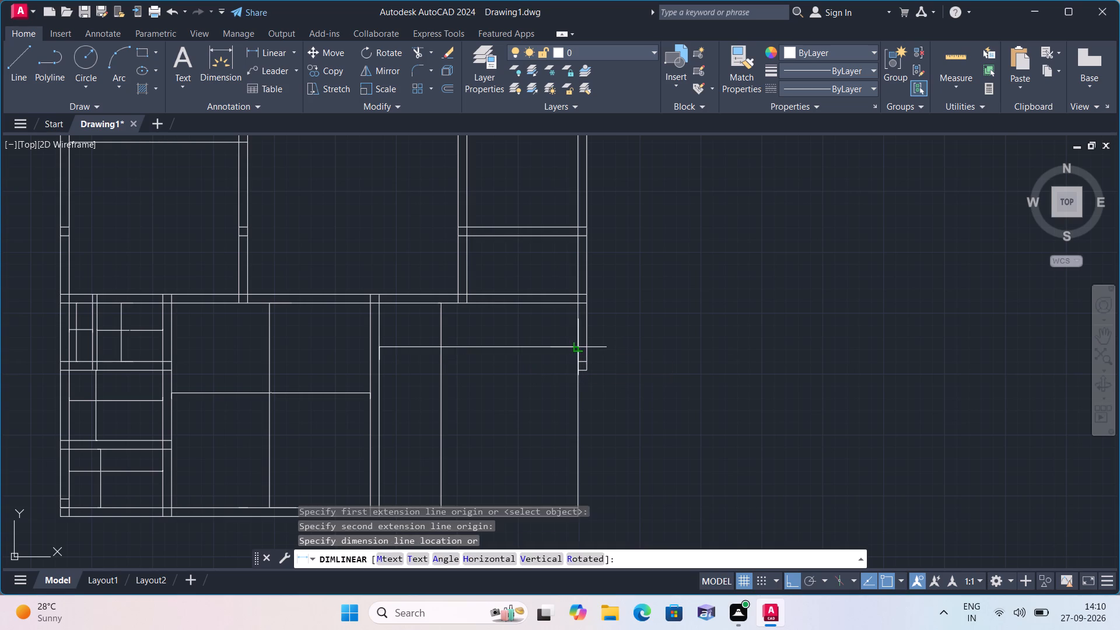
pyautogui.click(538, 349)
pyautogui.moveTo(320, 311); pyautogui.dragTo(377, 403, button='middle')
pyautogui.scroll(-2, 381, 387)
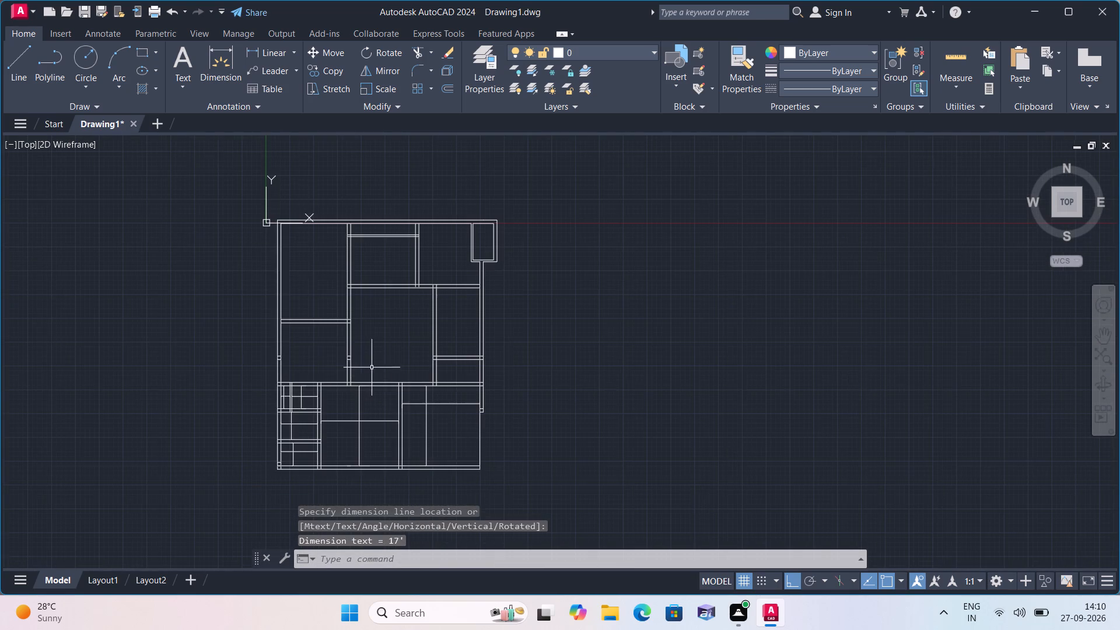
# Add linear dimensions for the height and width of the large central room above the bottom row of rooms.
pyautogui.moveTo(271, 51); pyautogui.dragTo(274, 65)
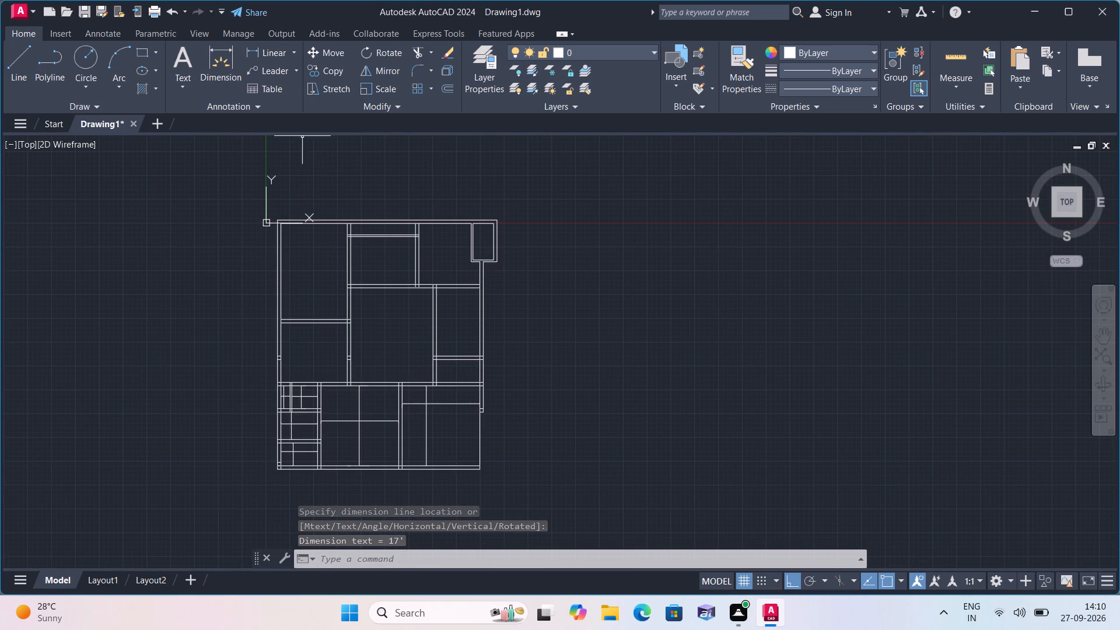
pyautogui.scroll(2, 377, 328)
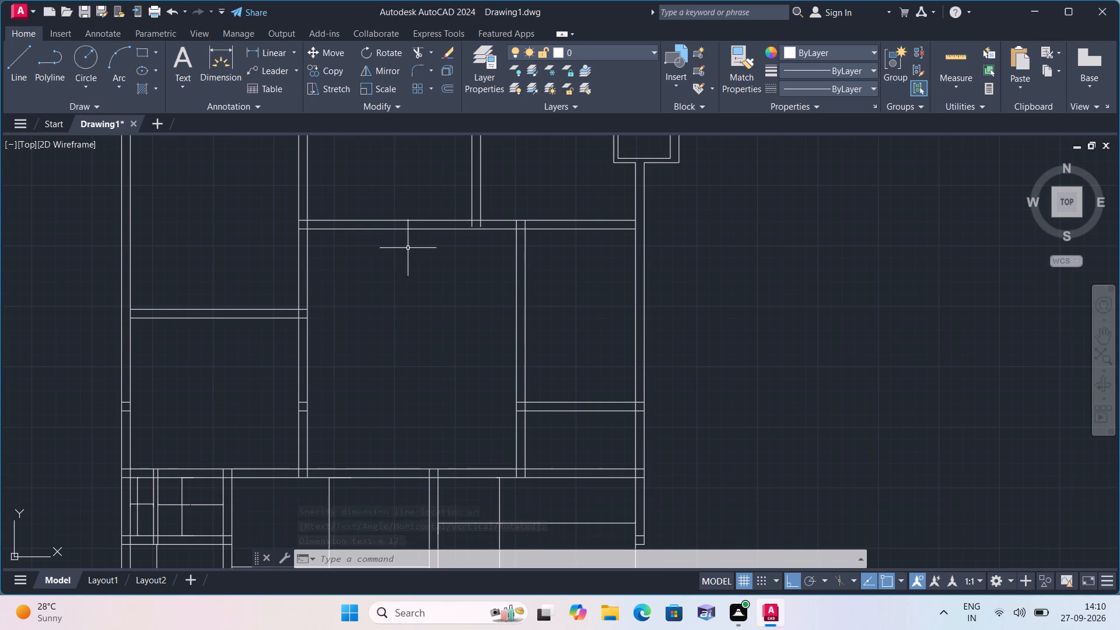
pyautogui.click(276, 53)
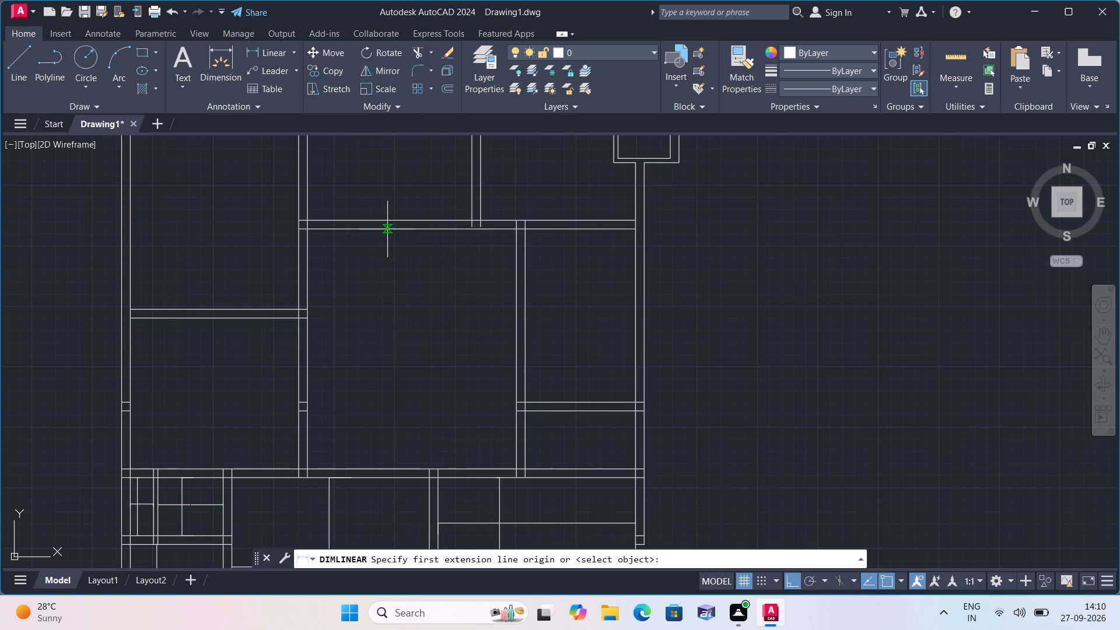
pyautogui.click(387, 229)
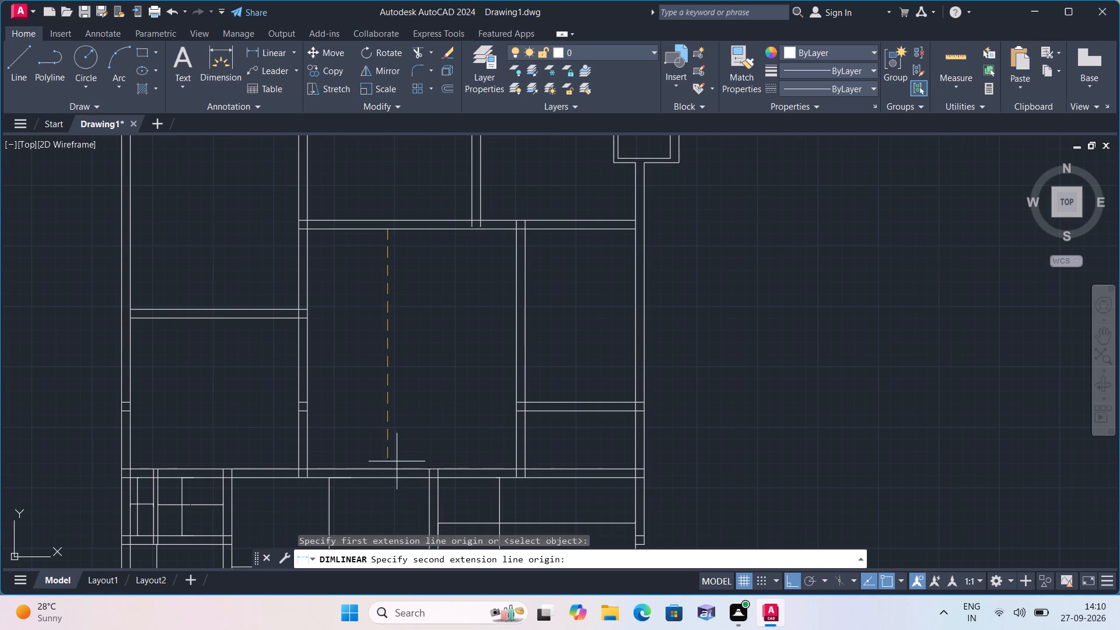
pyautogui.click(393, 468)
pyautogui.click(397, 425)
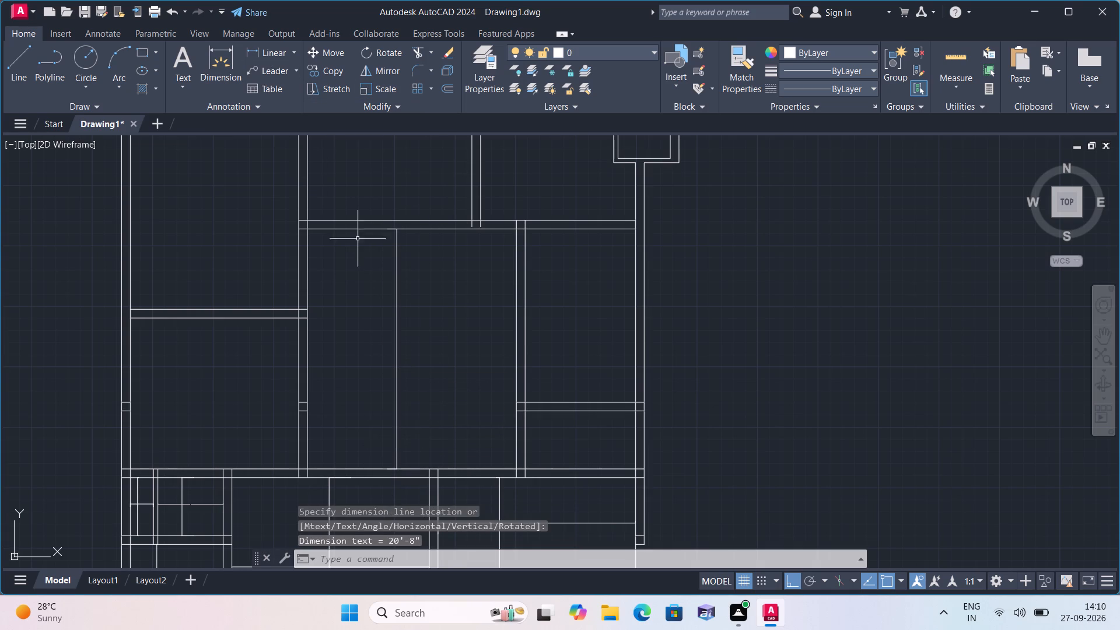
pyautogui.click(269, 53)
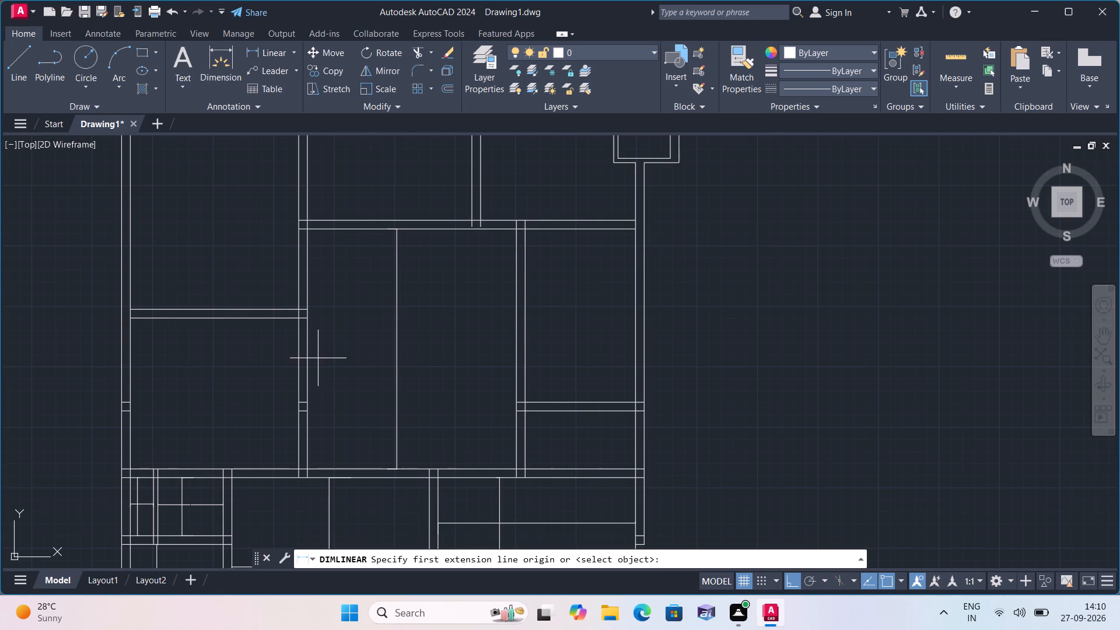
pyautogui.click(308, 351)
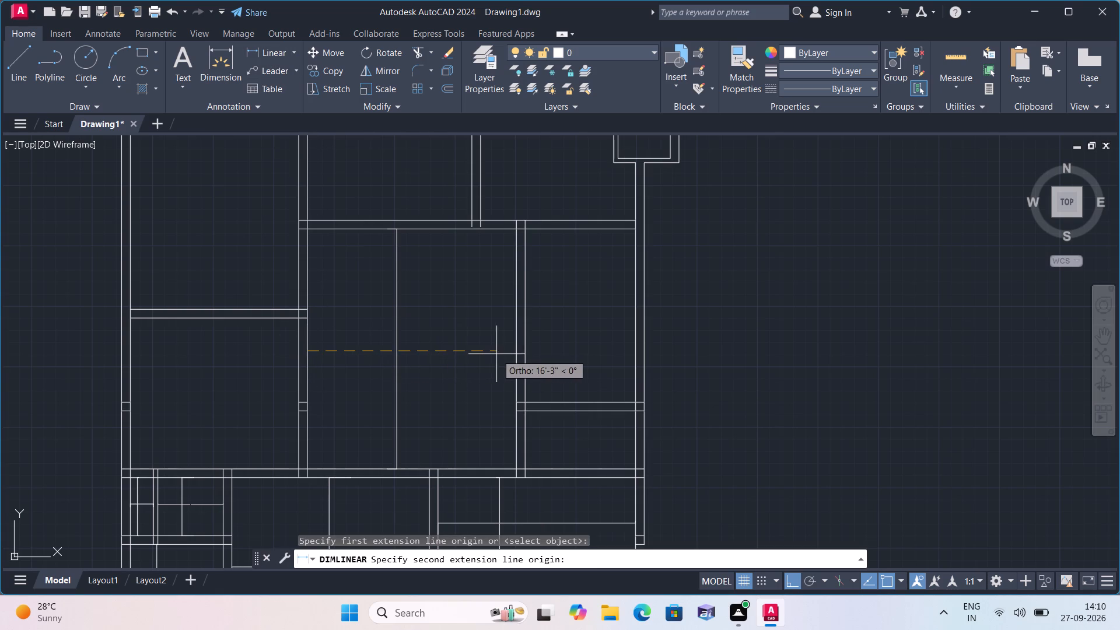
pyautogui.click(520, 355)
pyautogui.click(450, 359)
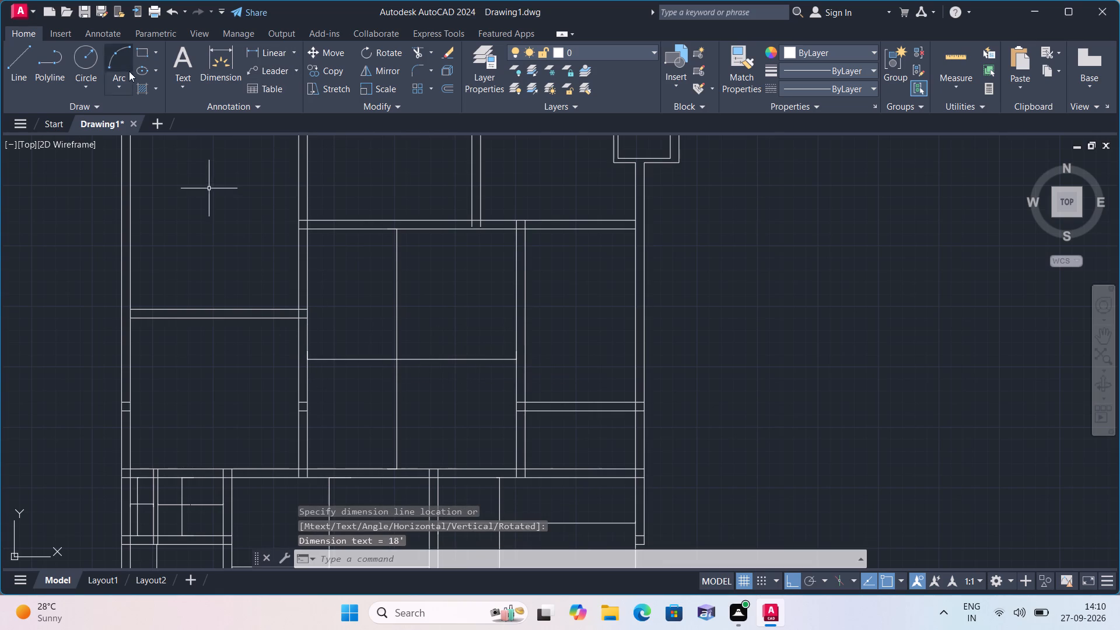
# Add linear dimensions for the height and width of the narrow room between the central room and the right exterior wall.
pyautogui.click(269, 52)
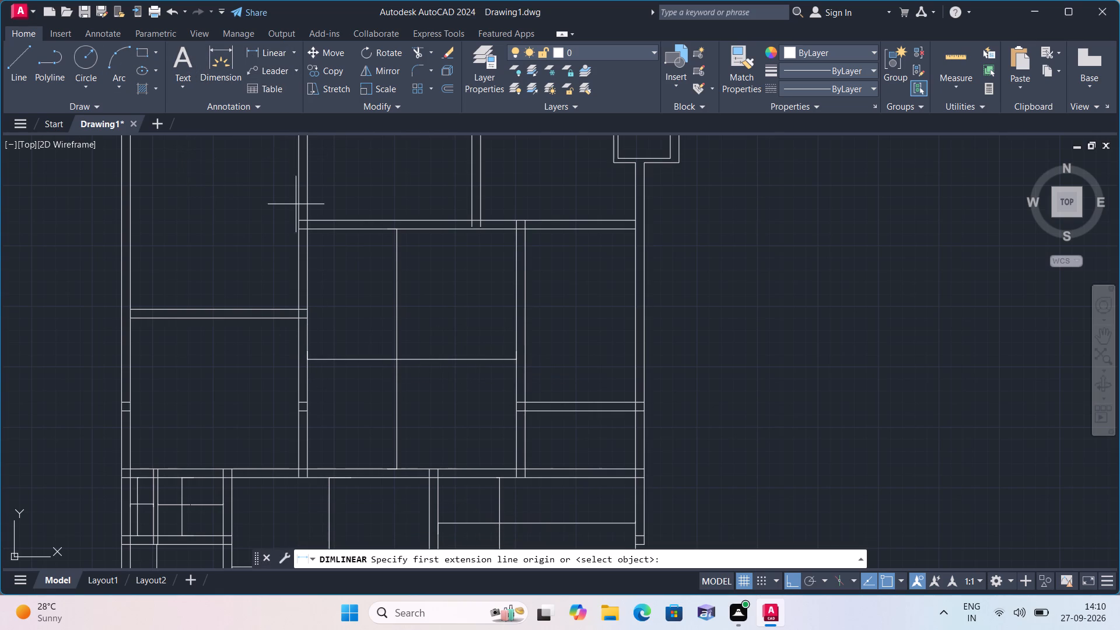
pyautogui.moveTo(276, 215); pyautogui.dragTo(82, 187, button='middle')
pyautogui.scroll(-1, 175, 191)
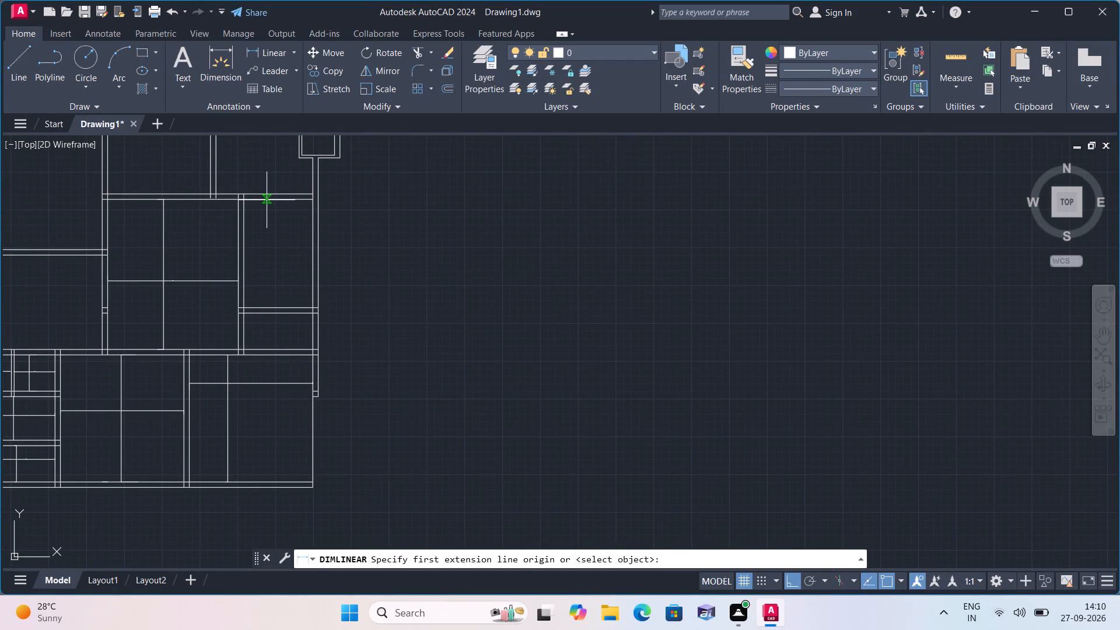
pyautogui.click(267, 200)
pyautogui.click(268, 307)
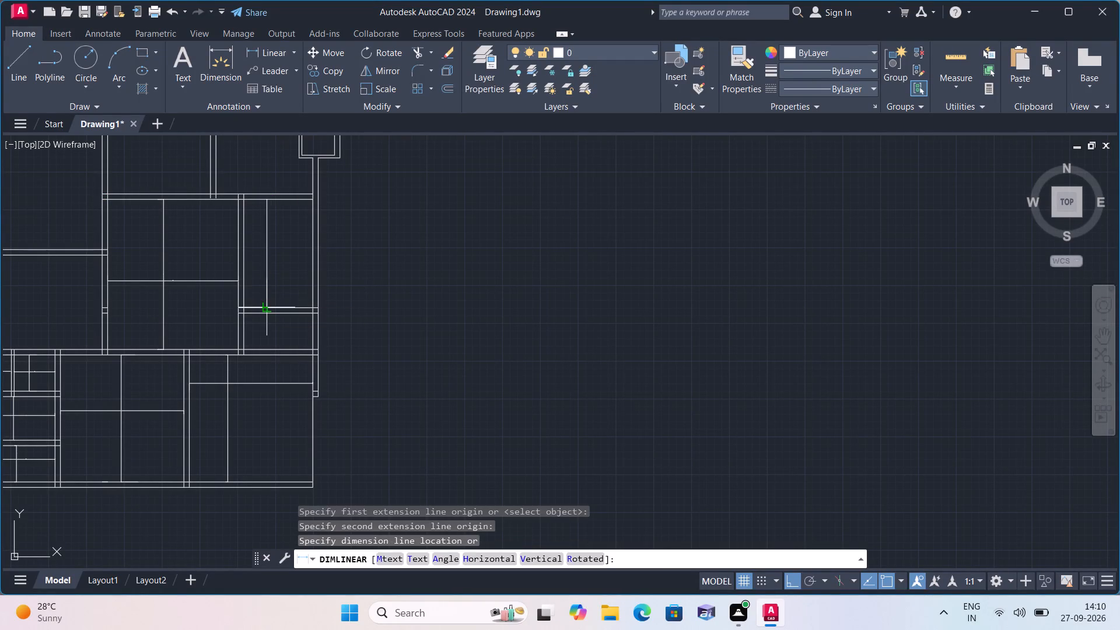
pyautogui.click(274, 288)
pyautogui.click(264, 54)
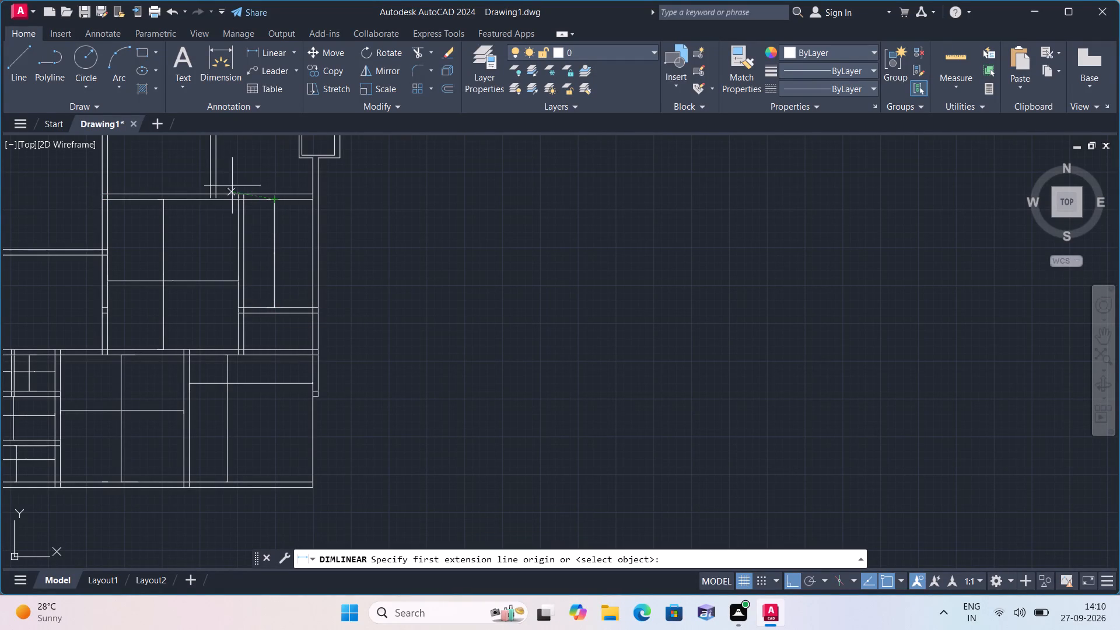
pyautogui.scroll(3, 233, 237)
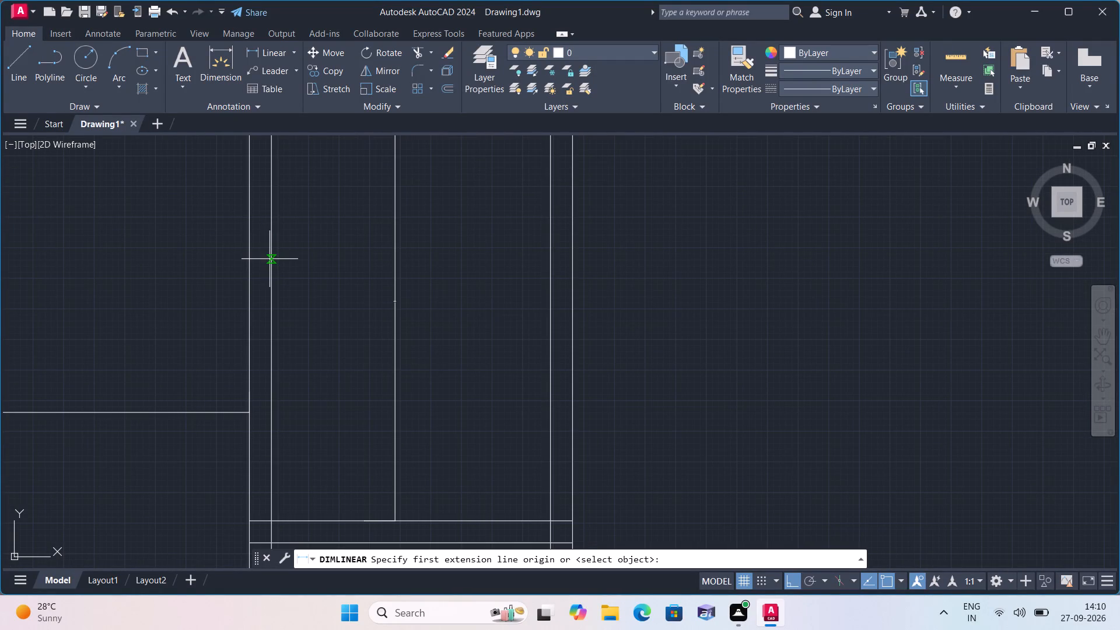
pyautogui.click(269, 259)
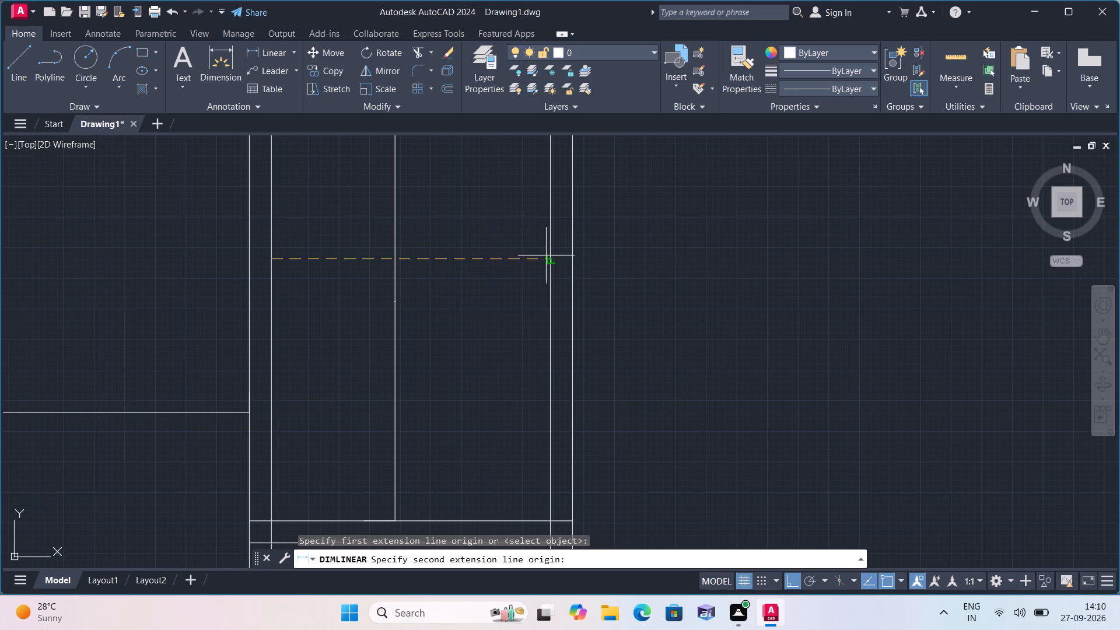
pyautogui.click(550, 257)
pyautogui.click(494, 262)
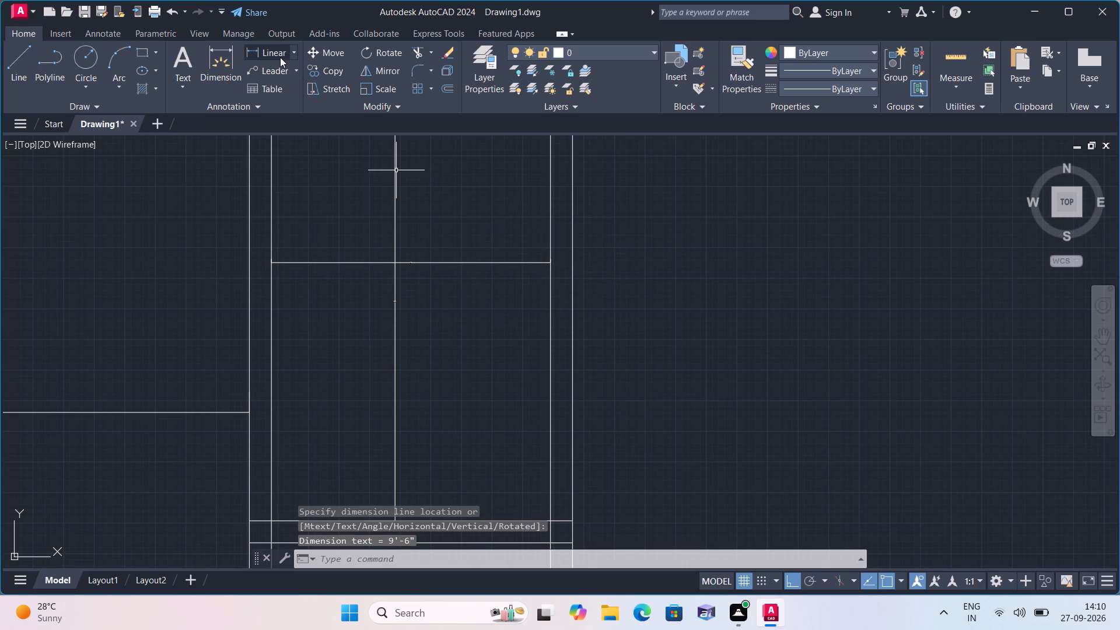
# Add linear dimensions for the height and width of the small room directly below the narrow room on the right exterior wall.
pyautogui.click(278, 54)
pyautogui.scroll(-3, 278, 54)
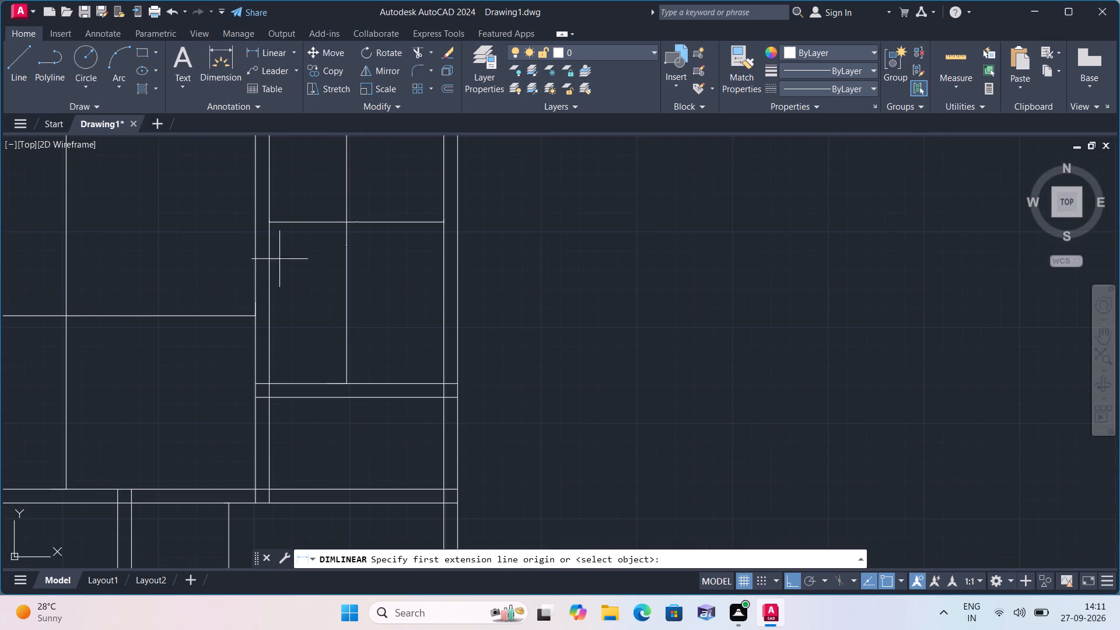
pyautogui.moveTo(279, 265); pyautogui.dragTo(287, 164, button='middle')
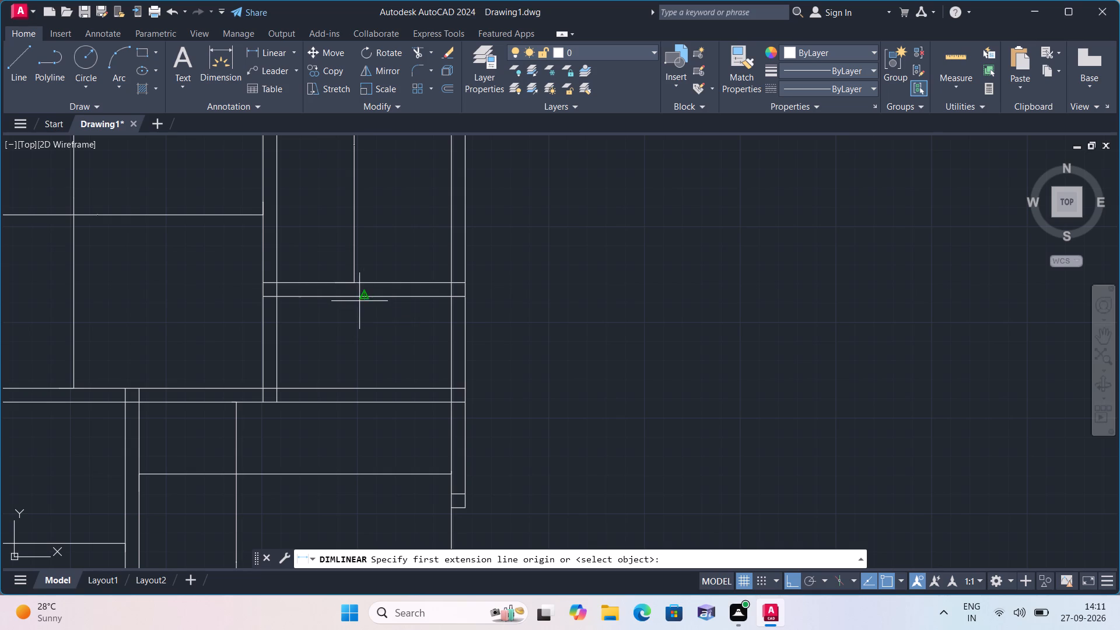
pyautogui.click(363, 296)
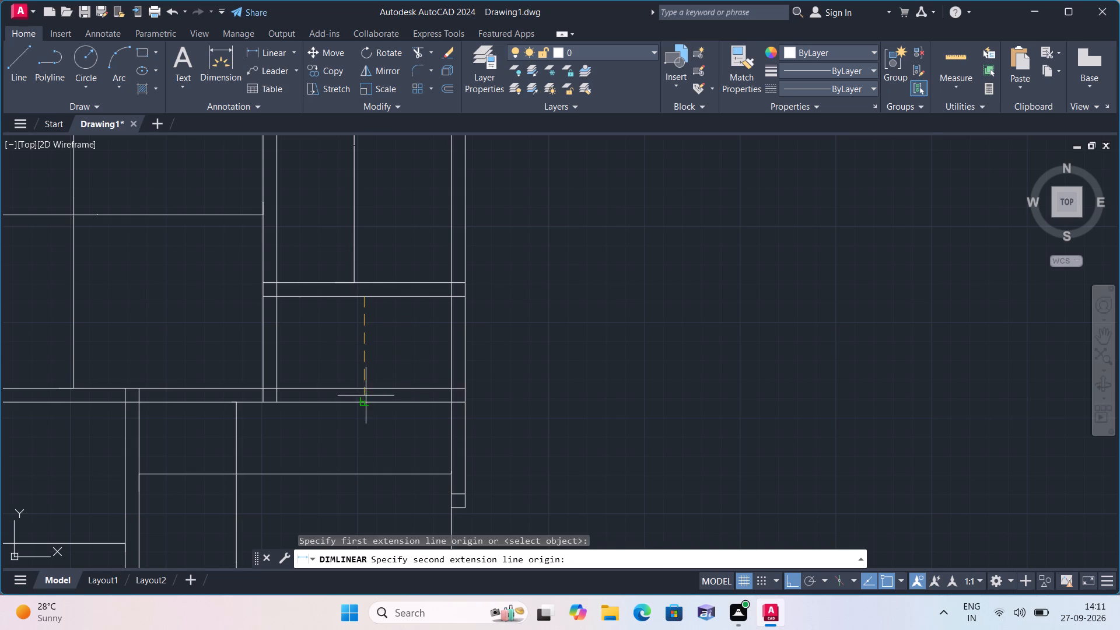
pyautogui.click(366, 384)
pyautogui.click(359, 375)
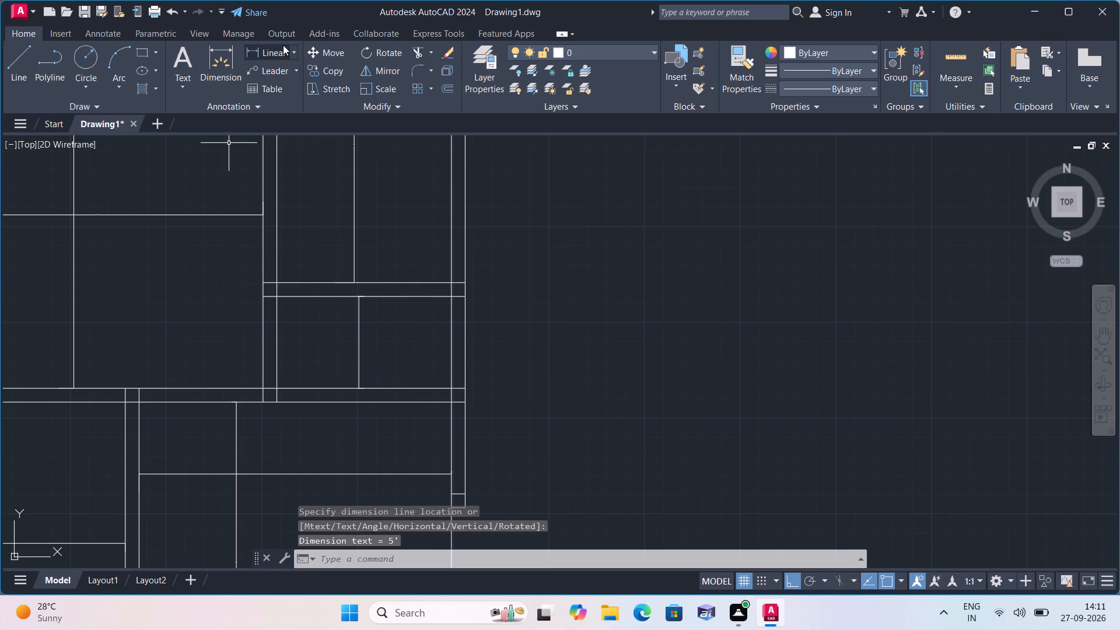
pyautogui.click(258, 48)
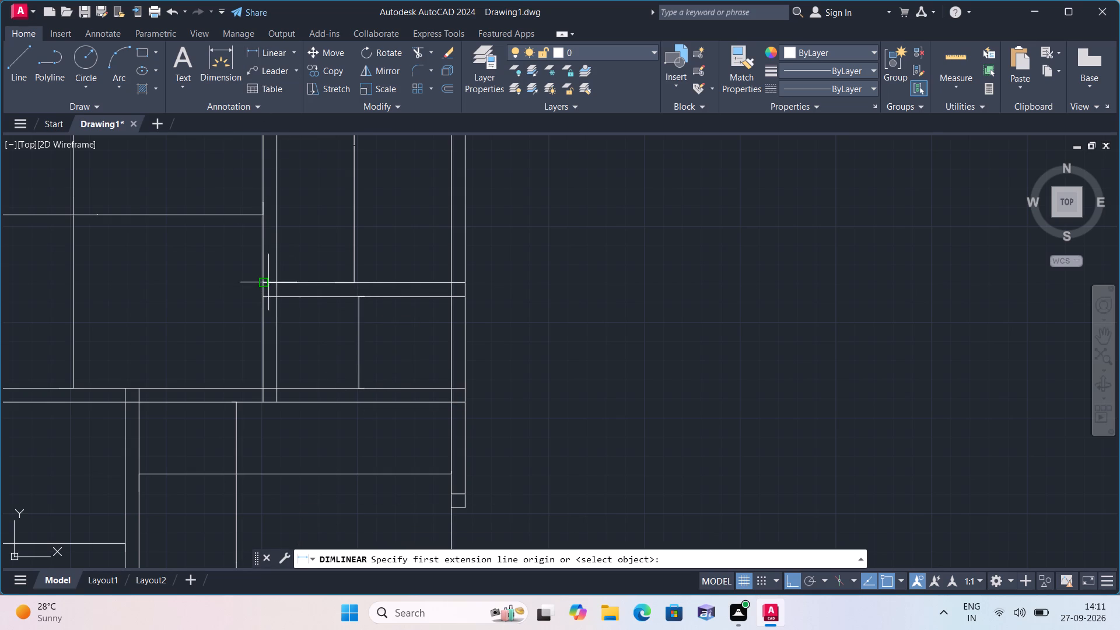
pyautogui.click(278, 316)
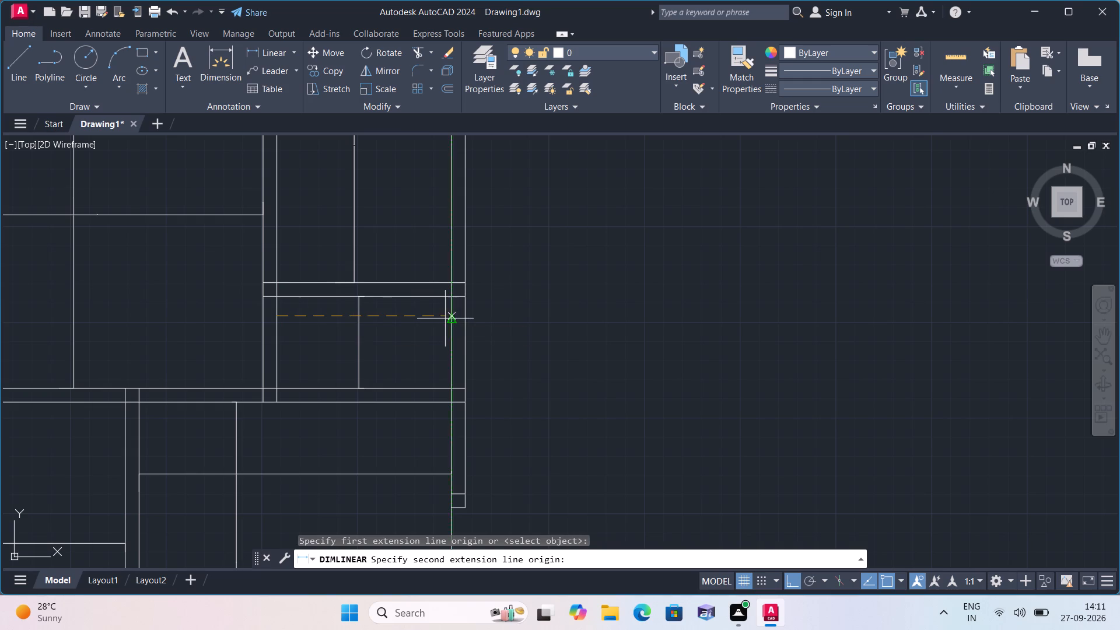
pyautogui.click(452, 318)
pyautogui.click(376, 341)
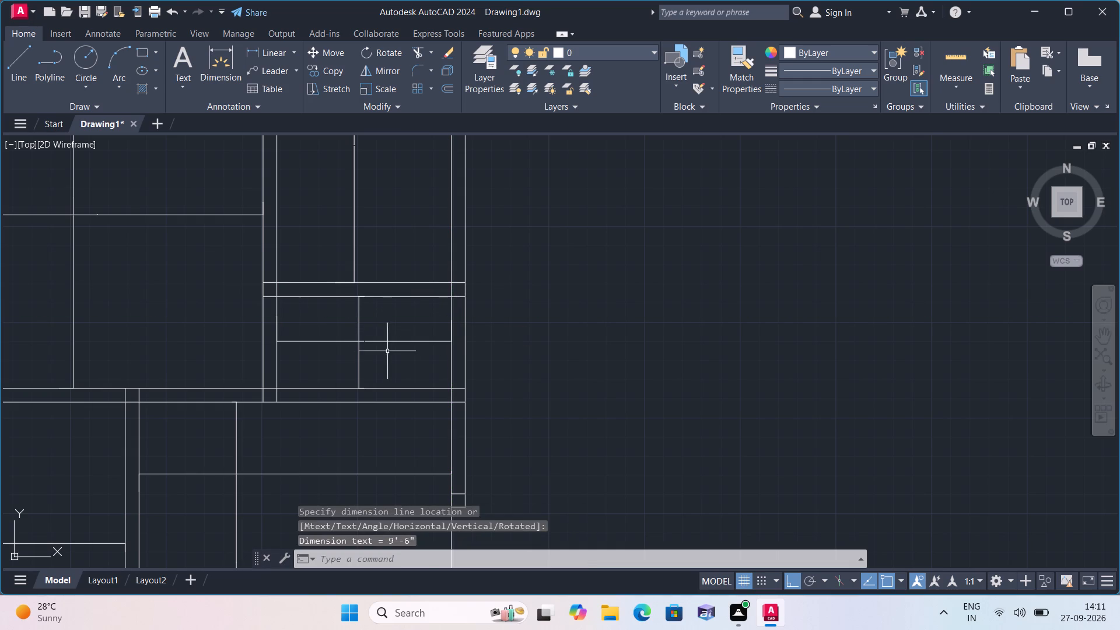
# Select all similar linear dimensions in the plan and set their text height to 6".
pyautogui.click(392, 361)
pyautogui.click(332, 328)
pyautogui.rightClick(128, 246)
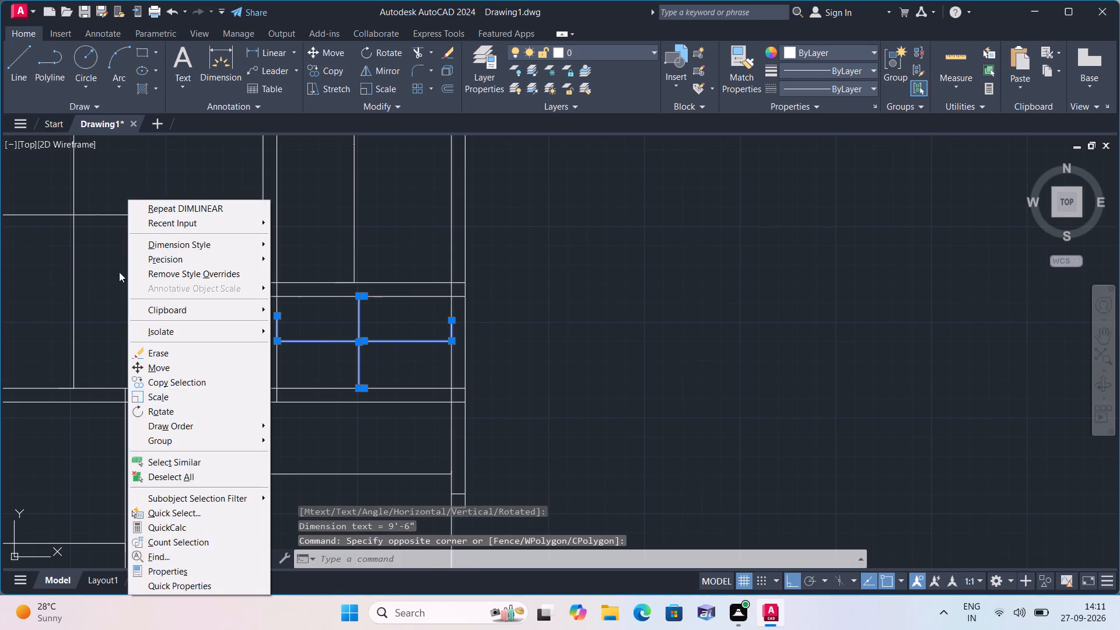
pyautogui.click(171, 463)
pyautogui.rightClick(174, 244)
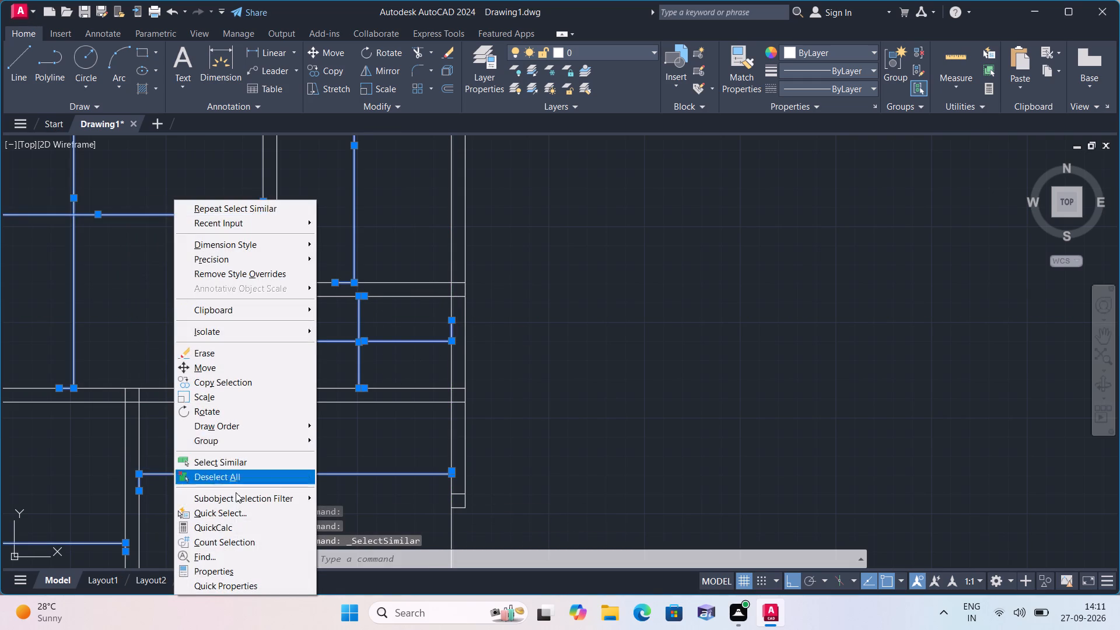
pyautogui.click(221, 574)
pyautogui.scroll(-3, 84, 209)
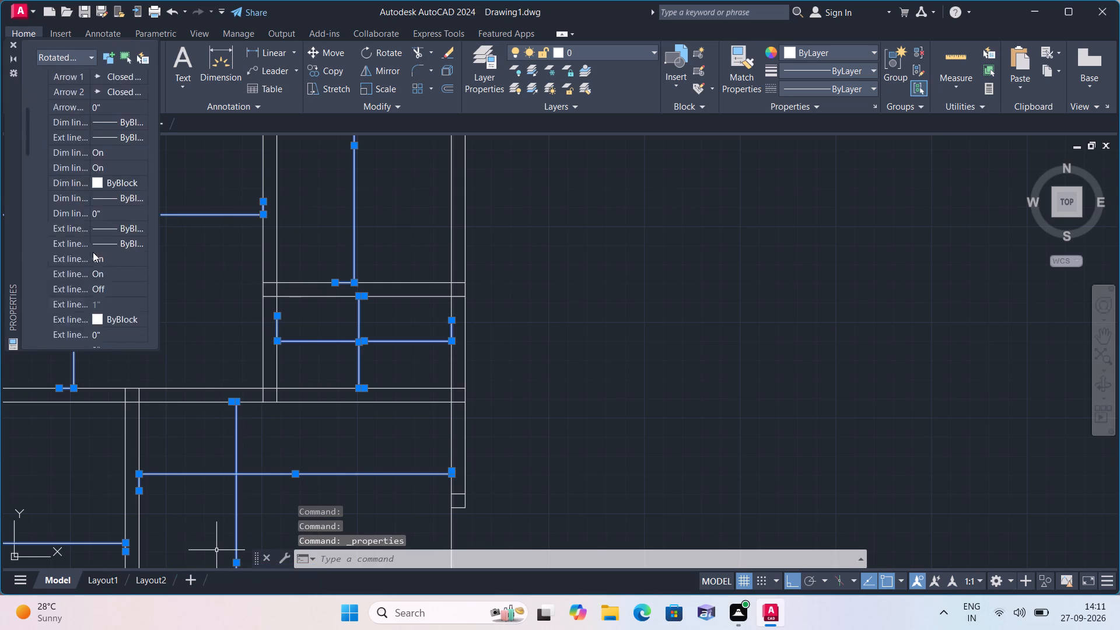
pyautogui.scroll(-3, 93, 252)
pyautogui.click(121, 212)
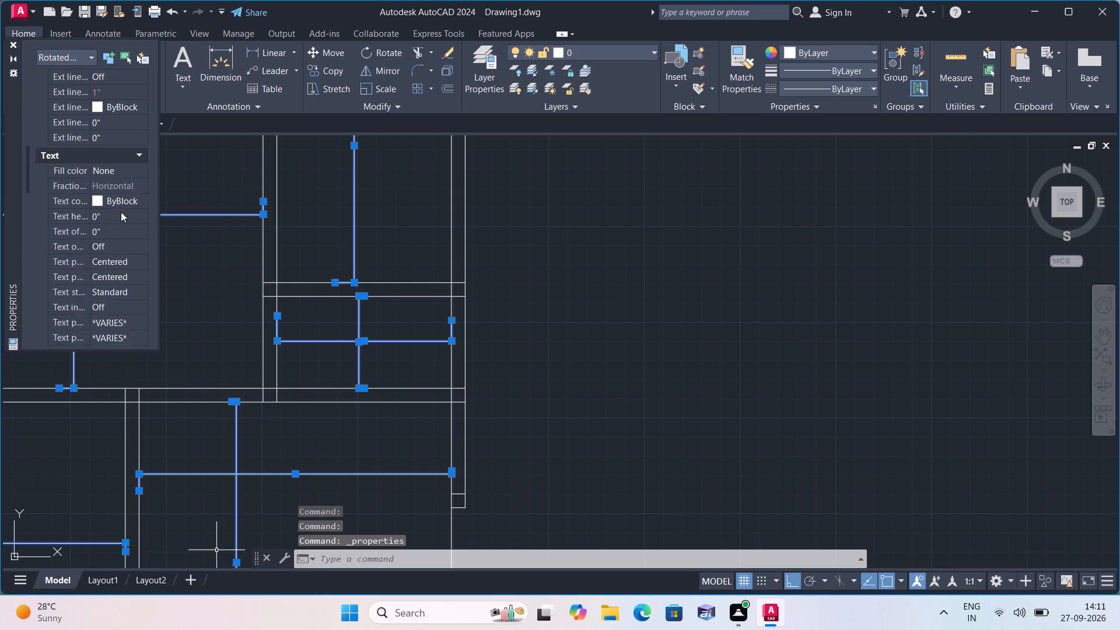
pyautogui.press('BackSpace')
pyautogui.write('6"')
pyautogui.click(211, 268)
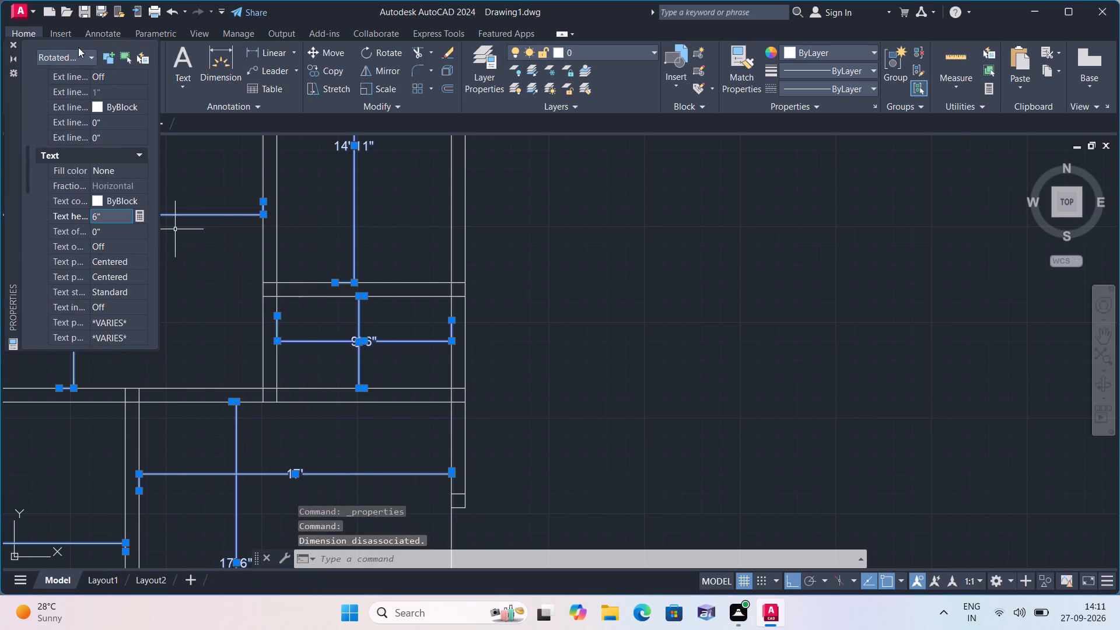
pyautogui.click(13, 42)
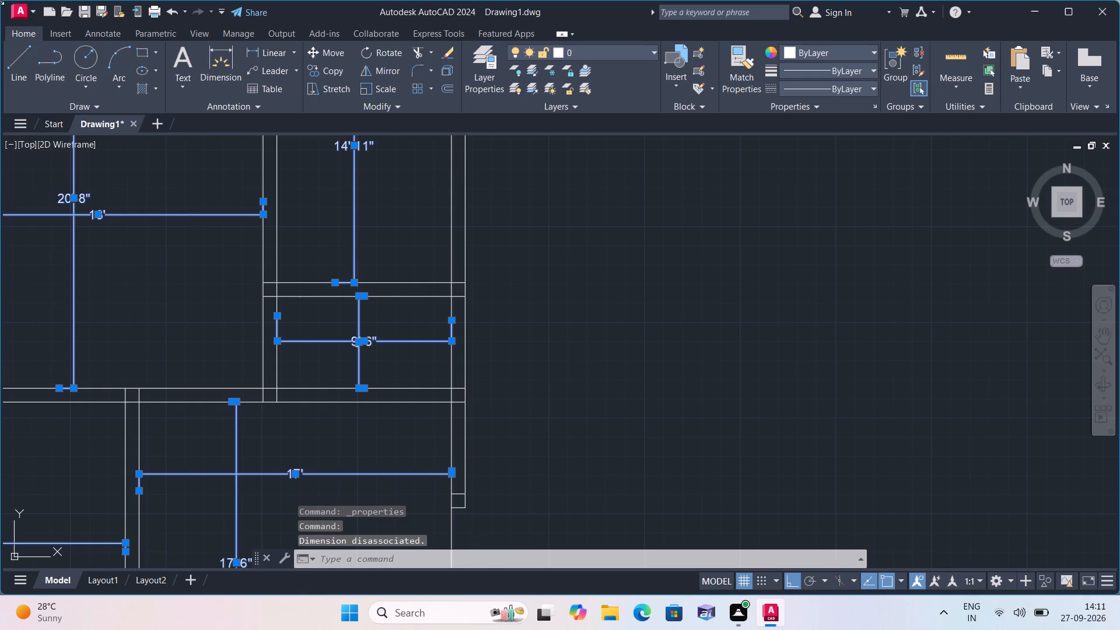
pyautogui.press('Escape')
# Delete the width and height dimensions of the central room, the two rooms on its right, and all bottom-row rooms, including the small left ones.
pyautogui.scroll(-2, 13, 50)
pyautogui.scroll(-1, 43, 204)
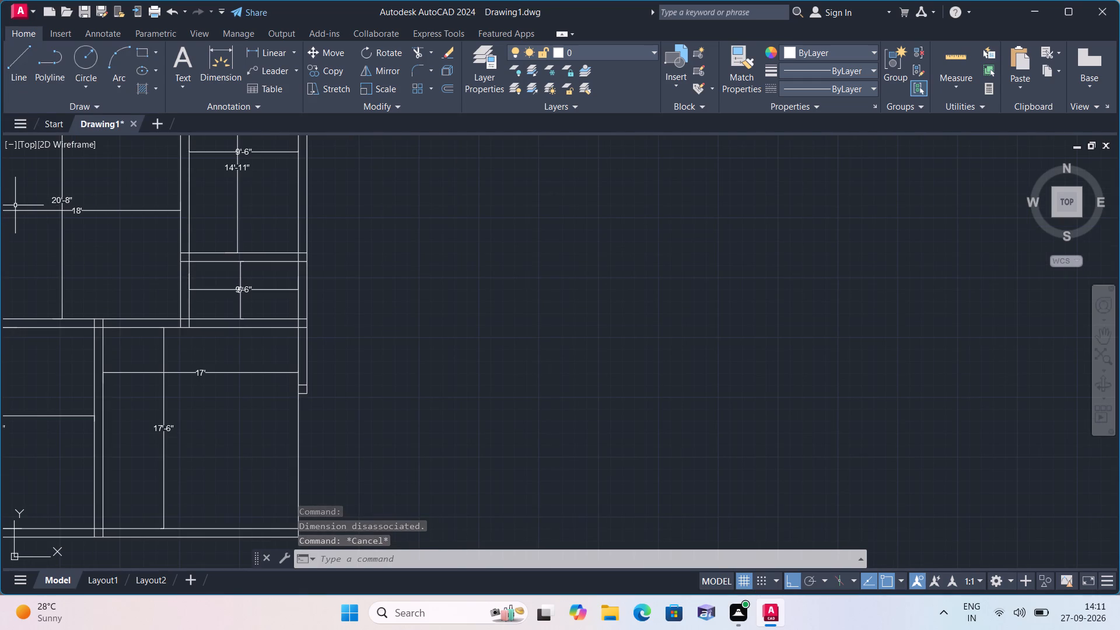
pyautogui.scroll(-1, 15, 205)
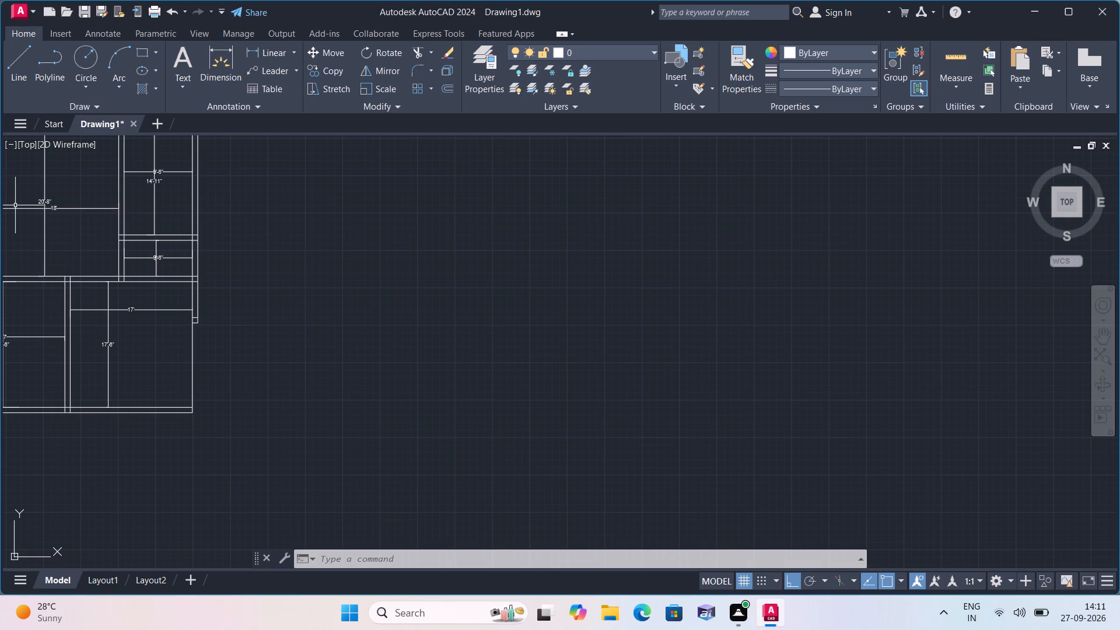
pyautogui.moveTo(32, 222); pyautogui.dragTo(286, 440, button='middle')
pyautogui.scroll(2, 286, 436)
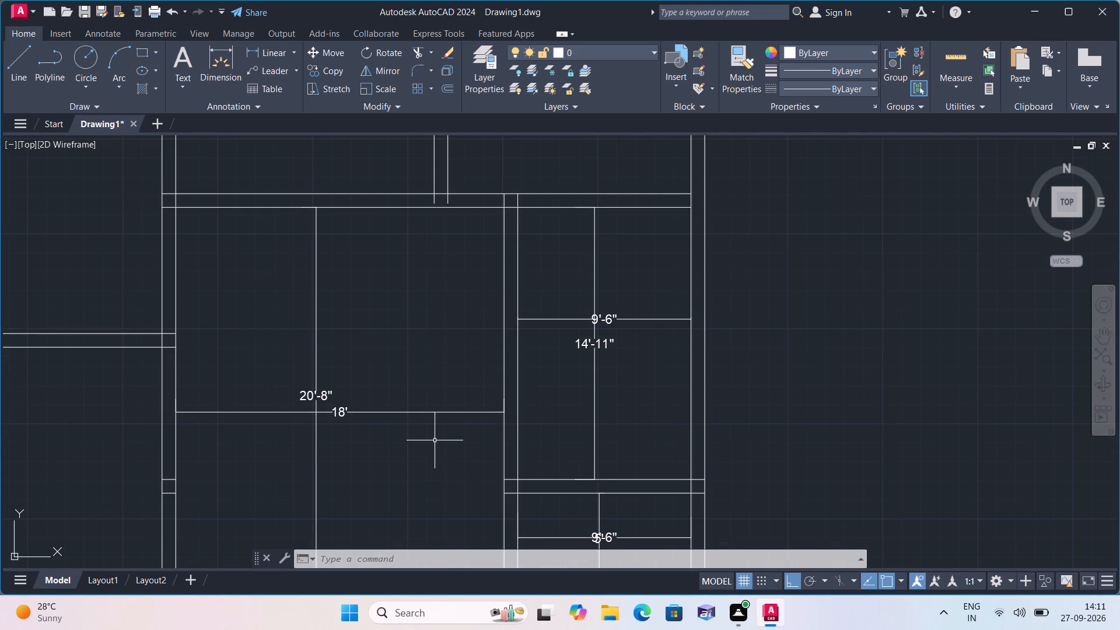
pyautogui.click(435, 440)
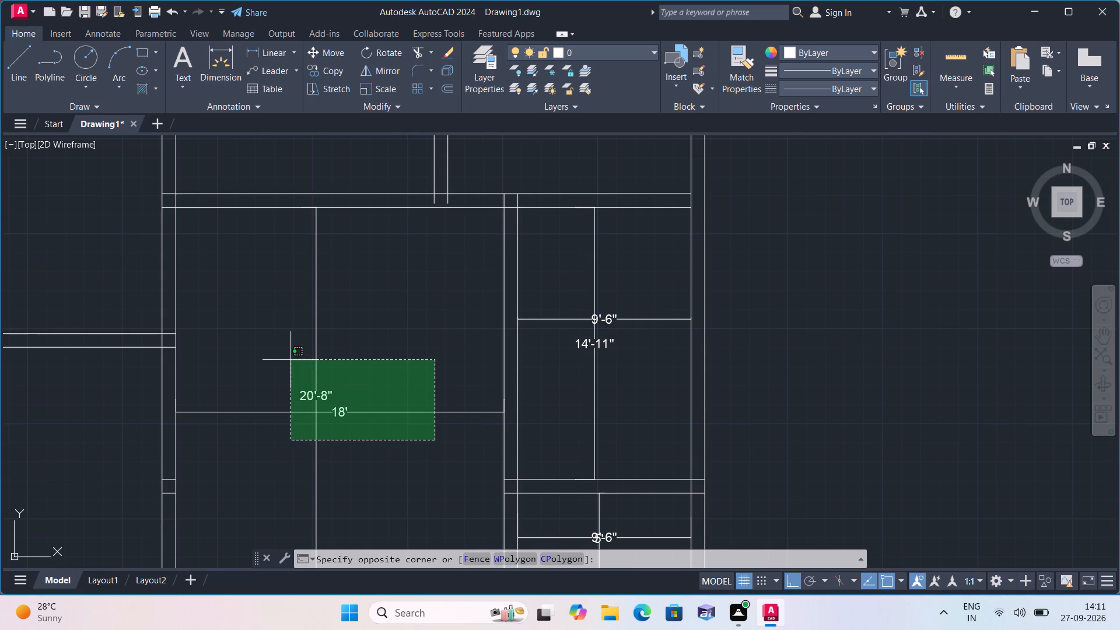
pyautogui.click(290, 360)
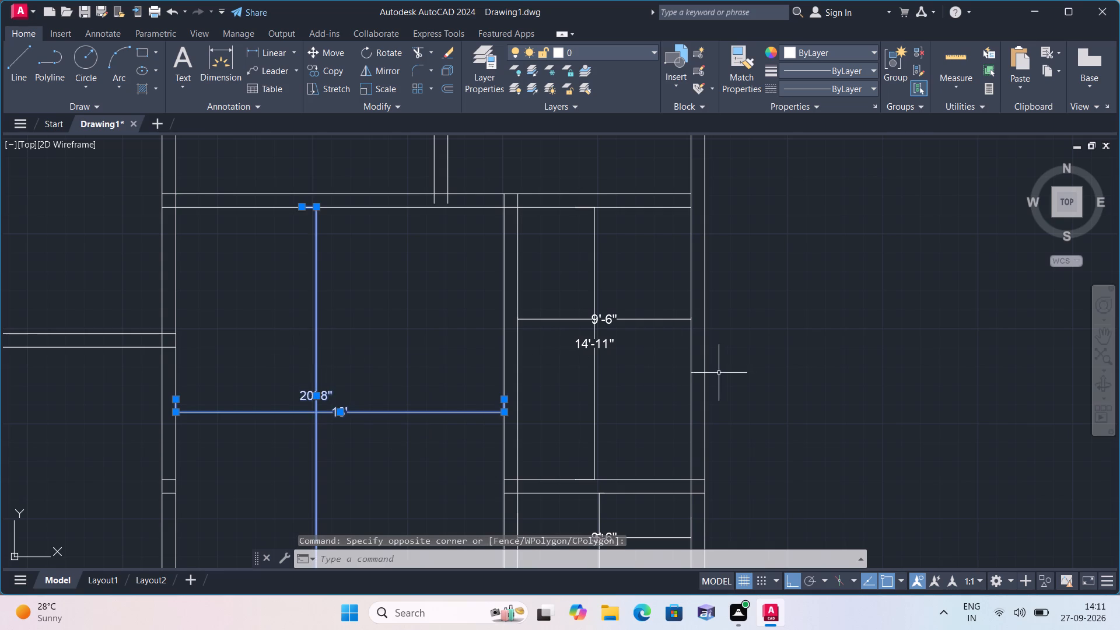
pyautogui.click(677, 367)
pyautogui.click(575, 310)
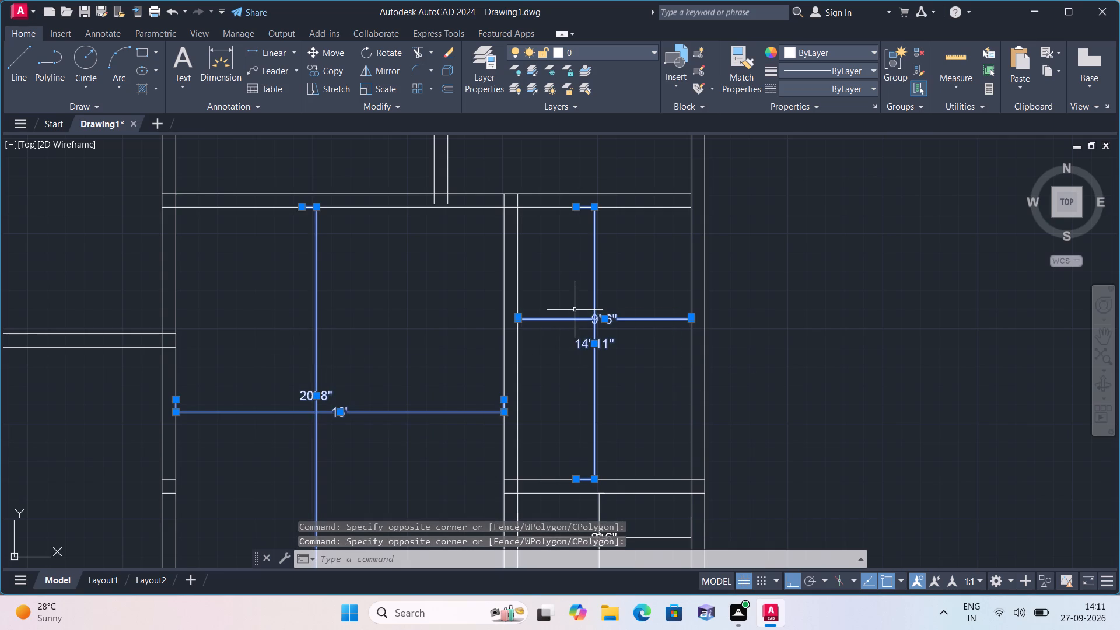
pyautogui.moveTo(617, 418); pyautogui.dragTo(611, 314, button='middle')
pyautogui.scroll(-1, 610, 334)
pyautogui.scroll(2, 618, 382)
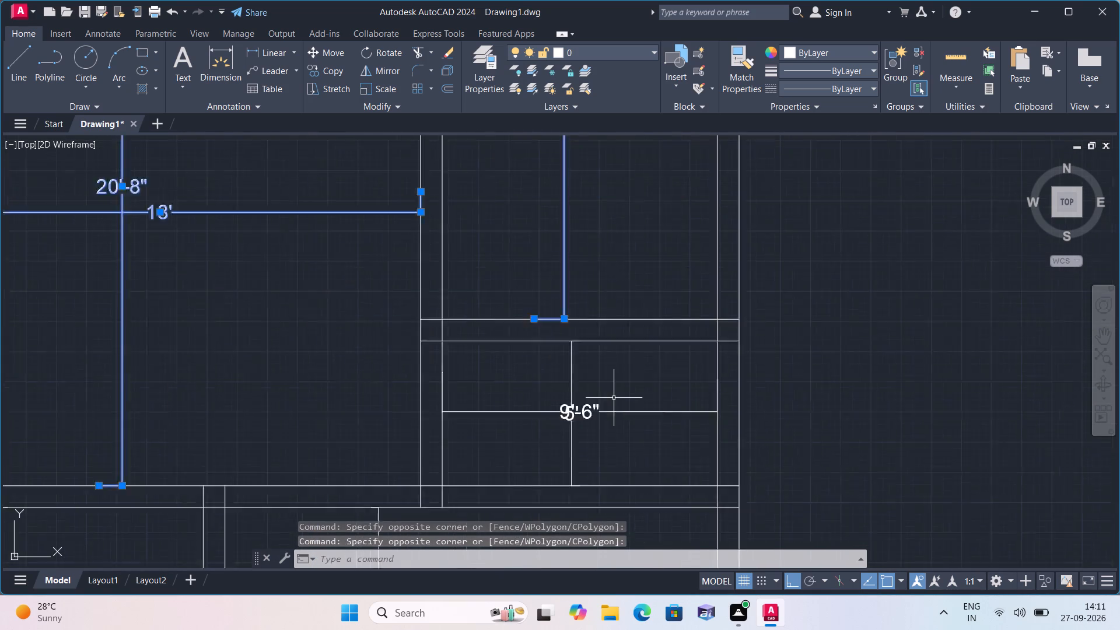
pyautogui.scroll(2, 614, 398)
pyautogui.click(603, 466)
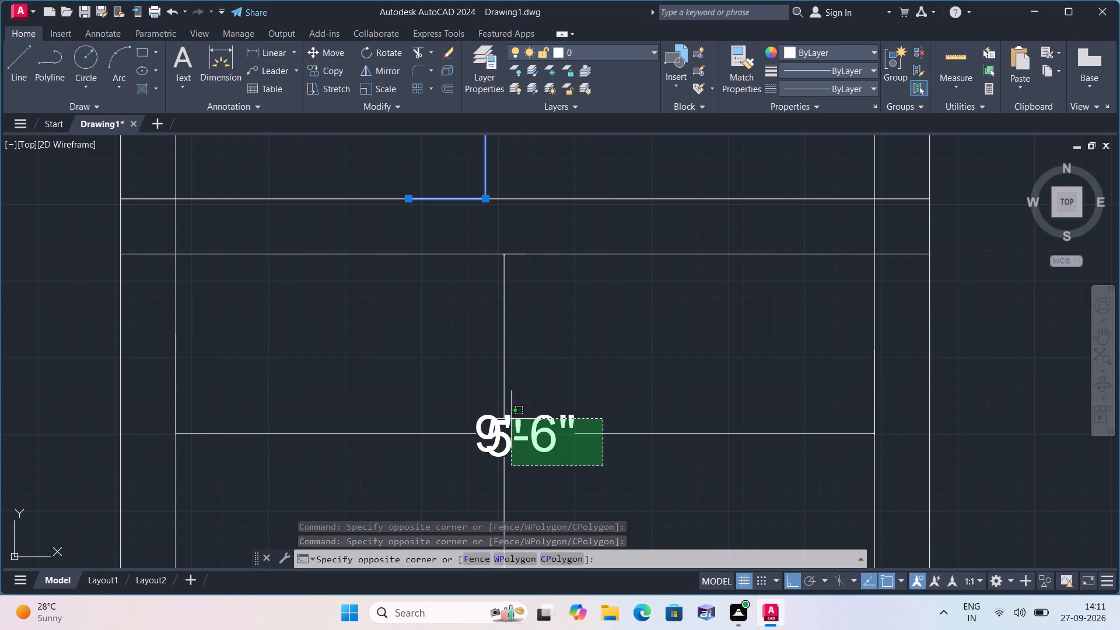
pyautogui.click(452, 397)
pyautogui.scroll(-3, 452, 397)
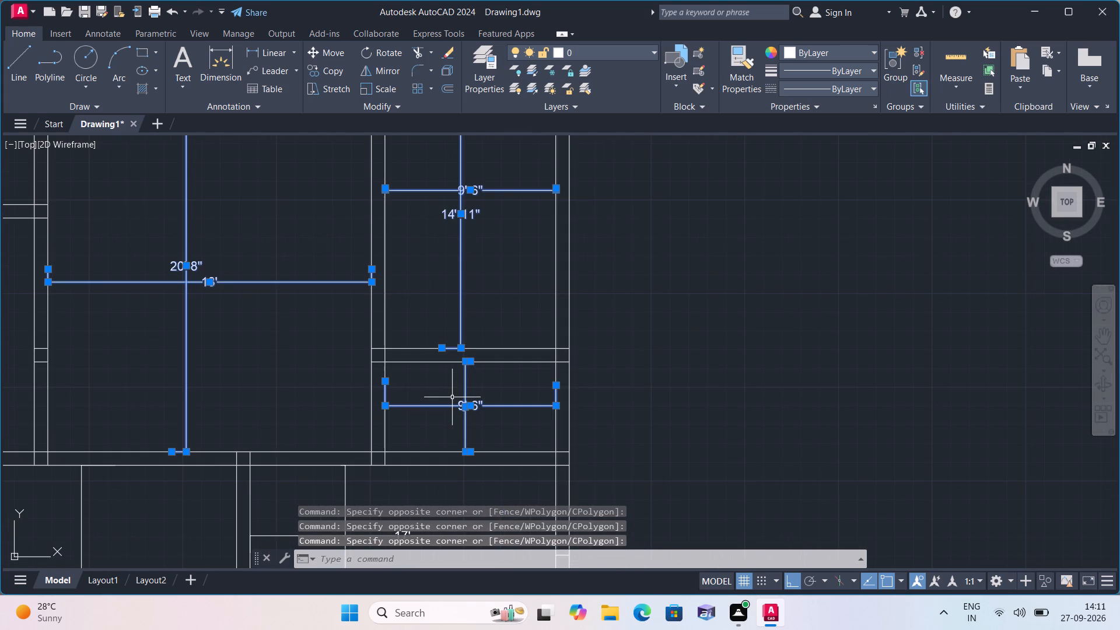
pyautogui.moveTo(452, 397); pyautogui.dragTo(492, 347, button='middle')
pyautogui.scroll(-1, 466, 443)
pyautogui.moveTo(466, 443); pyautogui.dragTo(470, 419, button='middle')
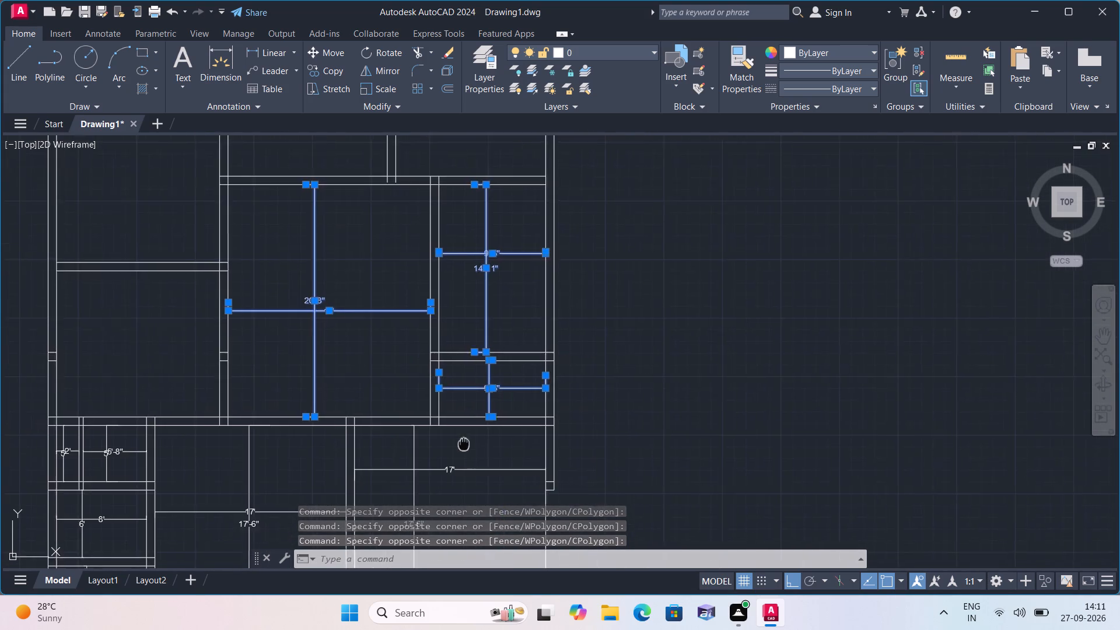
pyautogui.moveTo(470, 419); pyautogui.dragTo(548, 324, button='middle')
pyautogui.click(559, 402)
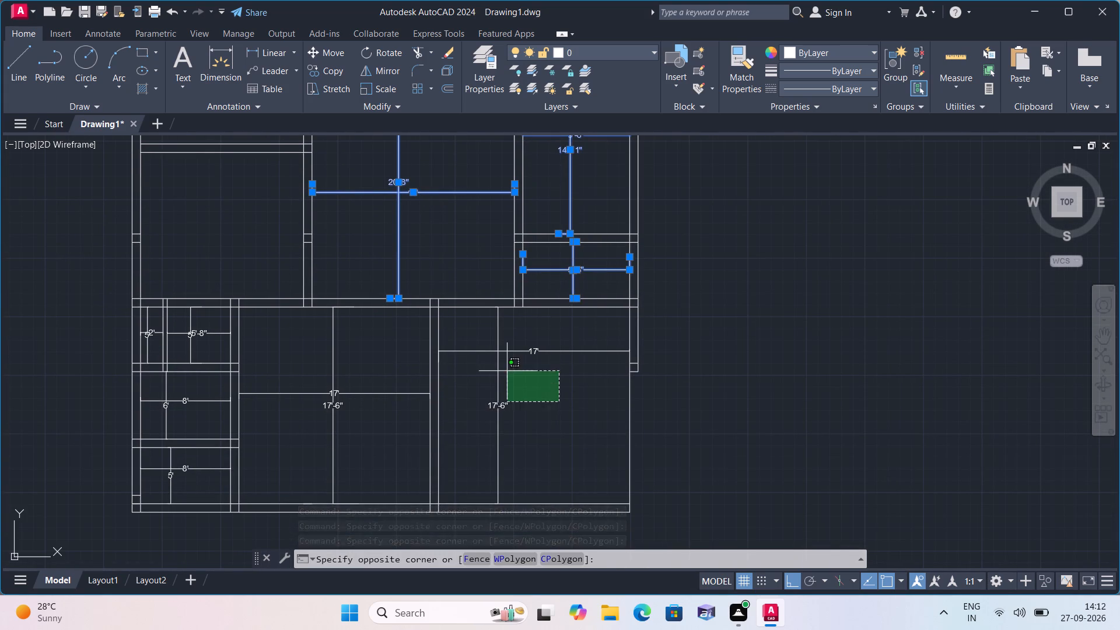
pyautogui.click(483, 335)
pyautogui.scroll(1, 279, 382)
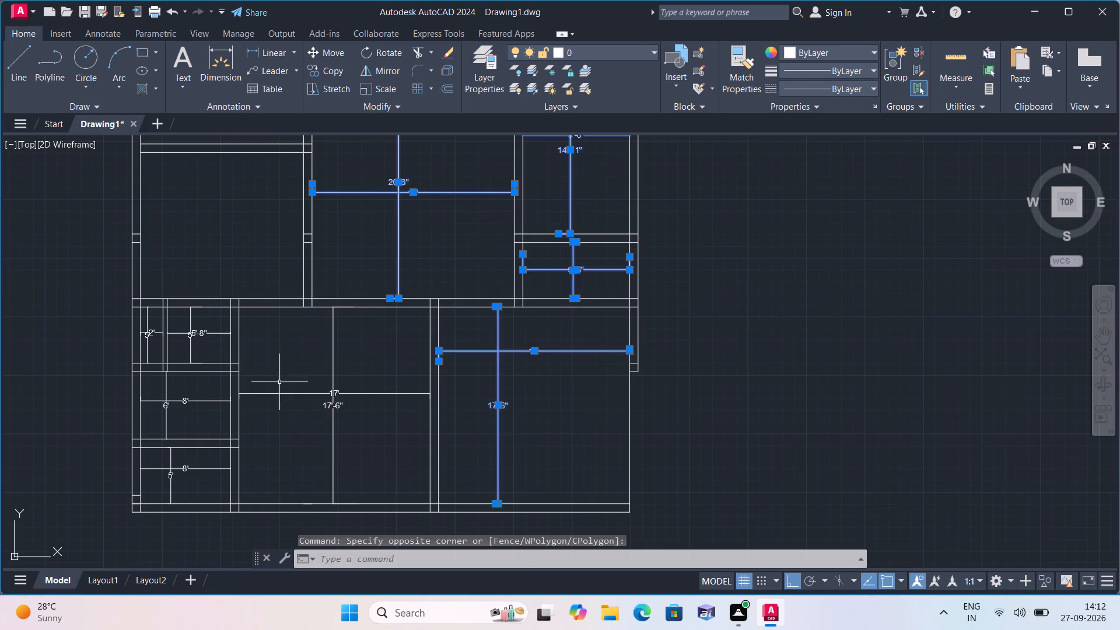
pyautogui.click(390, 423)
pyautogui.click(318, 350)
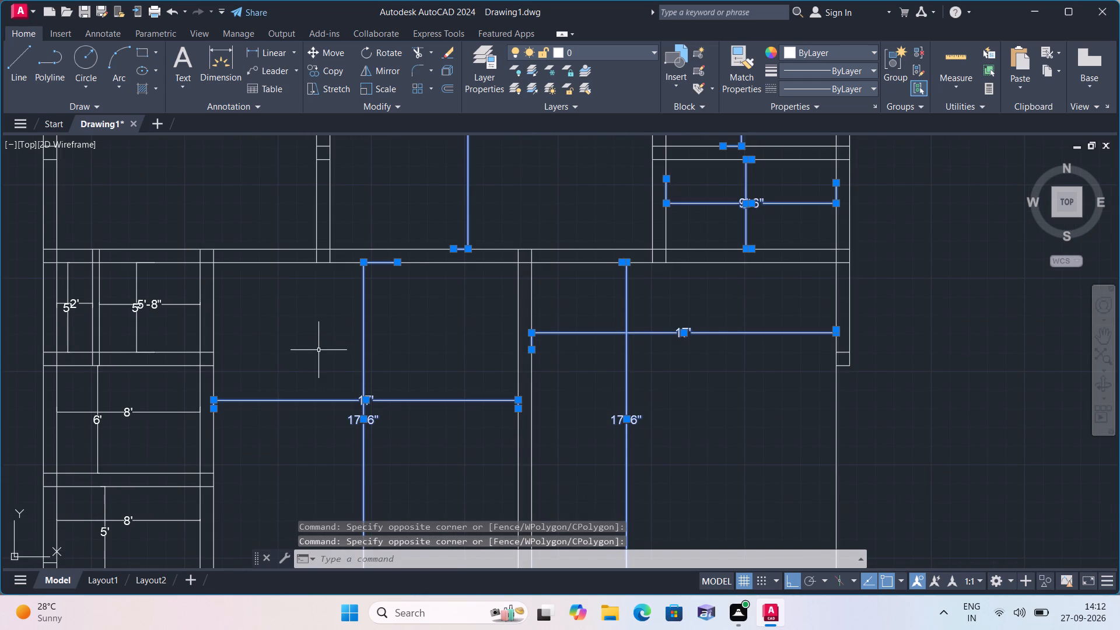
pyautogui.moveTo(317, 349); pyautogui.dragTo(457, 239, button='middle')
pyautogui.scroll(-1, 317, 341)
pyautogui.scroll(1, 301, 303)
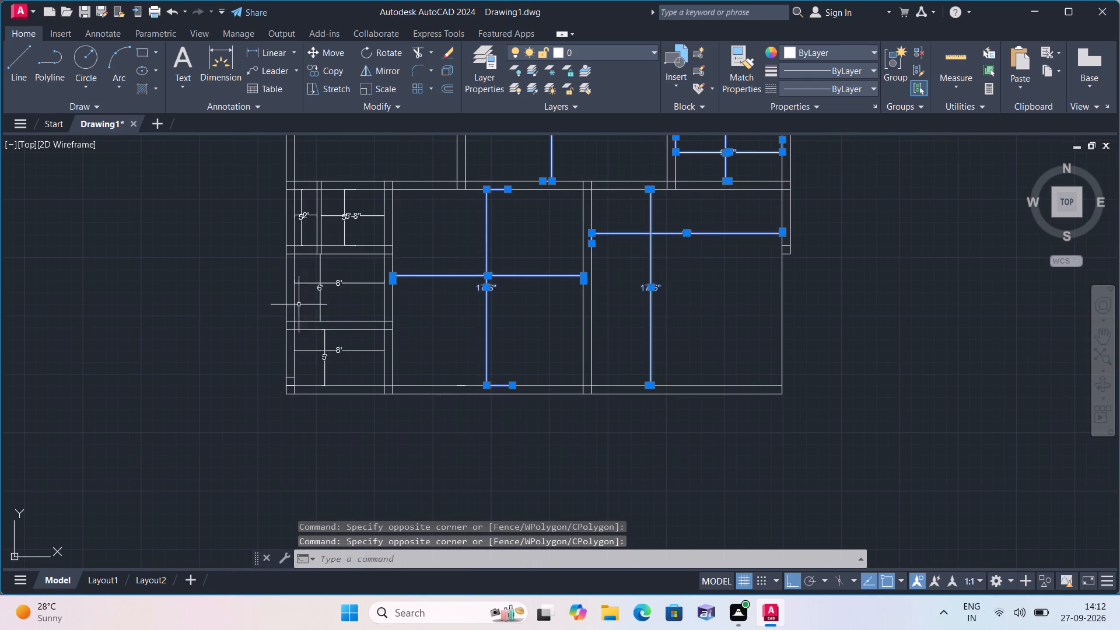
pyautogui.scroll(1, 301, 303)
pyautogui.moveTo(420, 306); pyautogui.dragTo(417, 295)
pyautogui.click(317, 217)
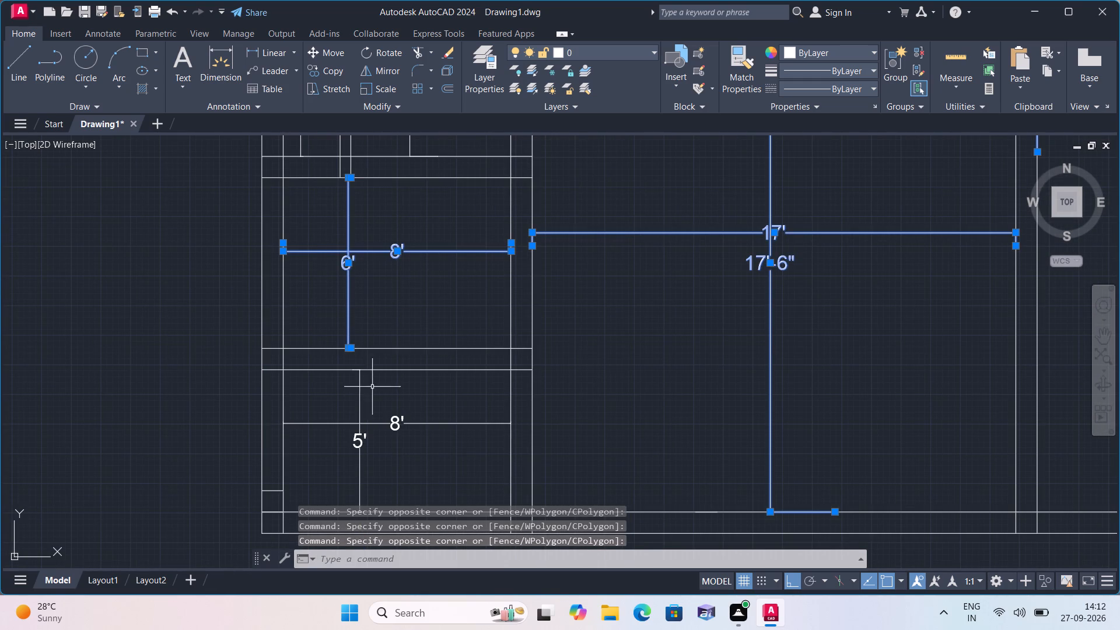
pyautogui.click(410, 471)
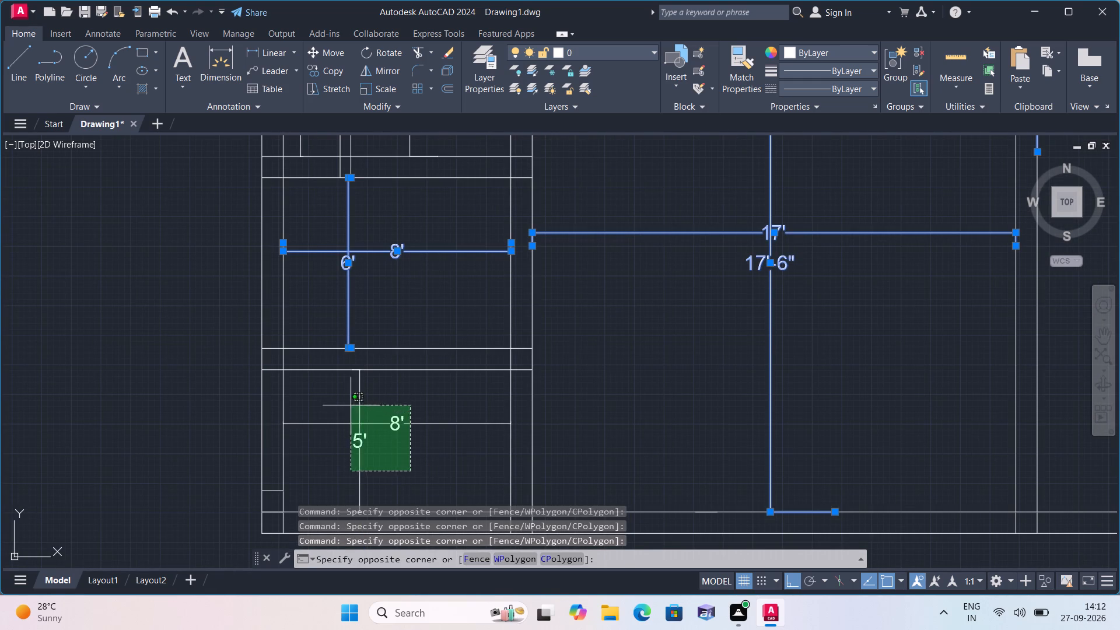
pyautogui.click(346, 404)
pyautogui.scroll(-2, 347, 390)
pyautogui.moveTo(394, 283); pyautogui.dragTo(406, 402, button='middle')
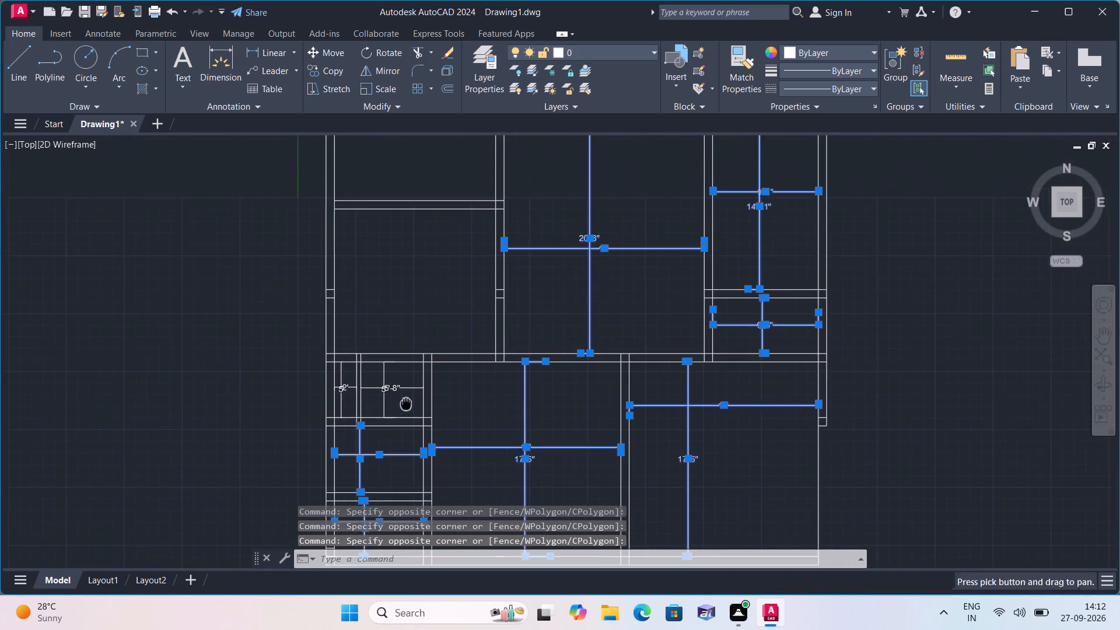
pyautogui.scroll(2, 404, 401)
pyautogui.click(404, 401)
pyautogui.click(325, 337)
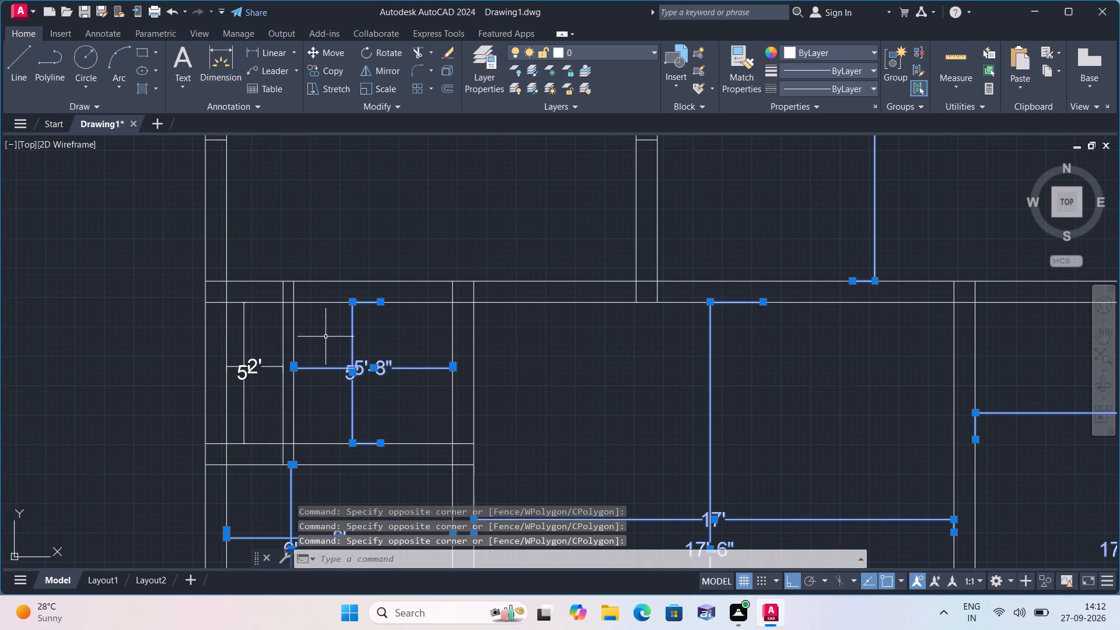
pyautogui.scroll(3, 256, 357)
pyautogui.click(262, 449)
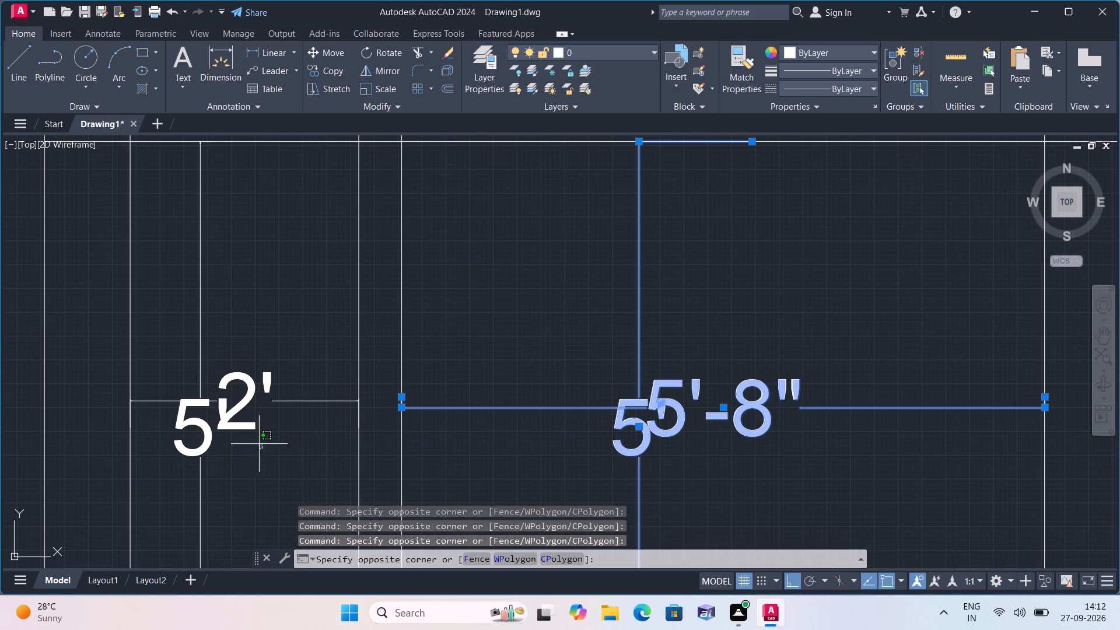
pyautogui.click(175, 362)
pyautogui.scroll(-5, 184, 348)
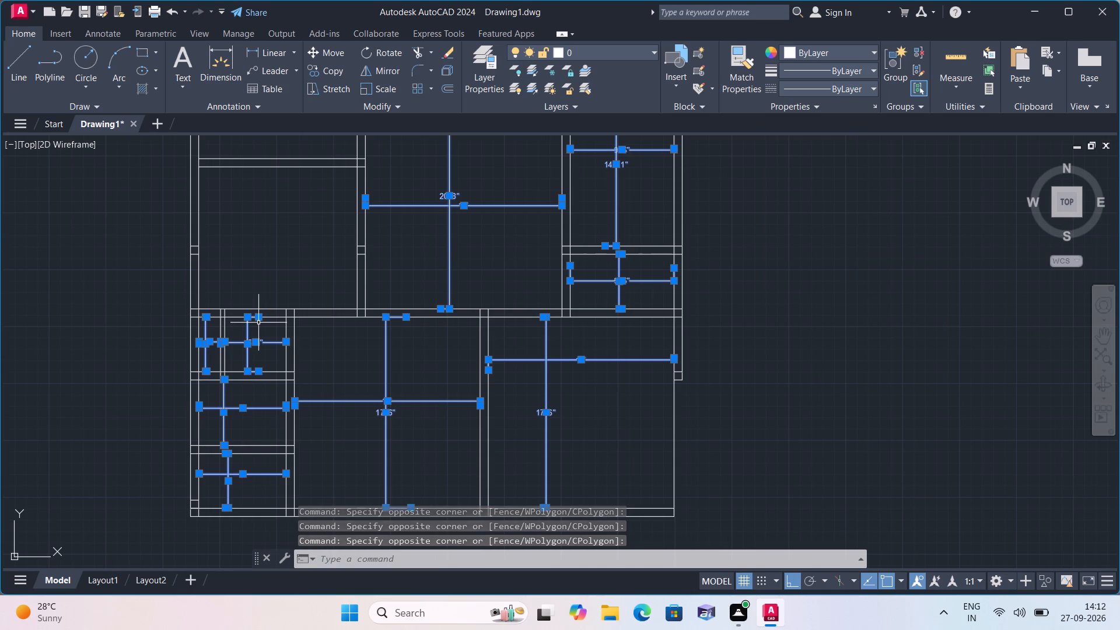
pyautogui.press('Delete')
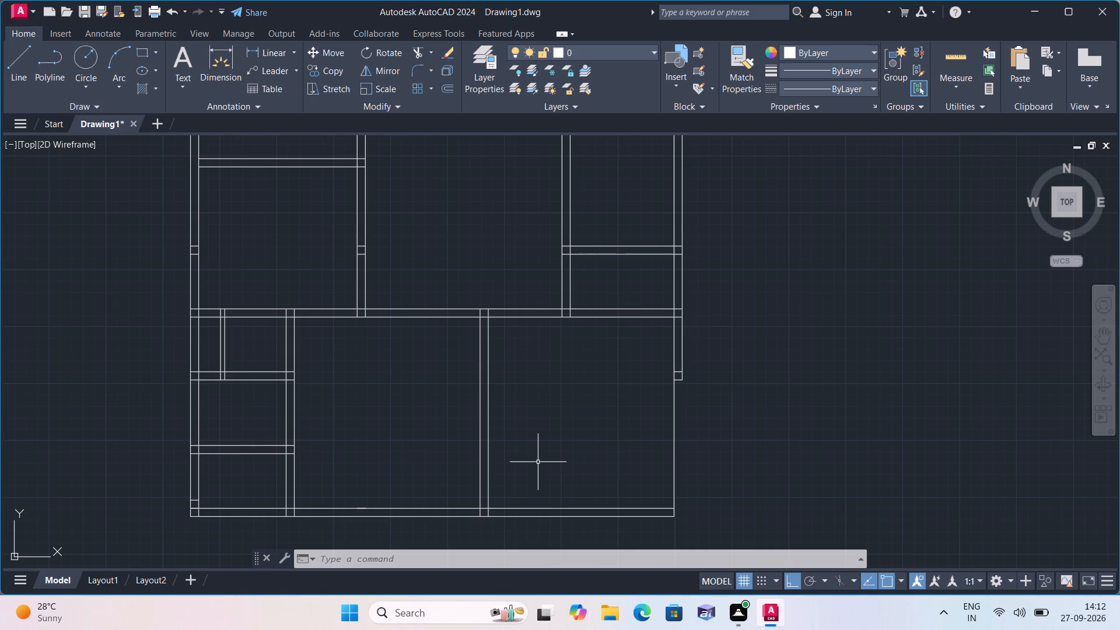
# Offset the lower line of the long horizontal wall above the bottom row of rooms 7' downward.
pyautogui.scroll(-1, 517, 502)
pyautogui.scroll(2, 481, 487)
pyautogui.moveTo(477, 489); pyautogui.dragTo(534, 450, button='middle')
pyautogui.scroll(-1, 474, 490)
pyautogui.scroll(1, 534, 450)
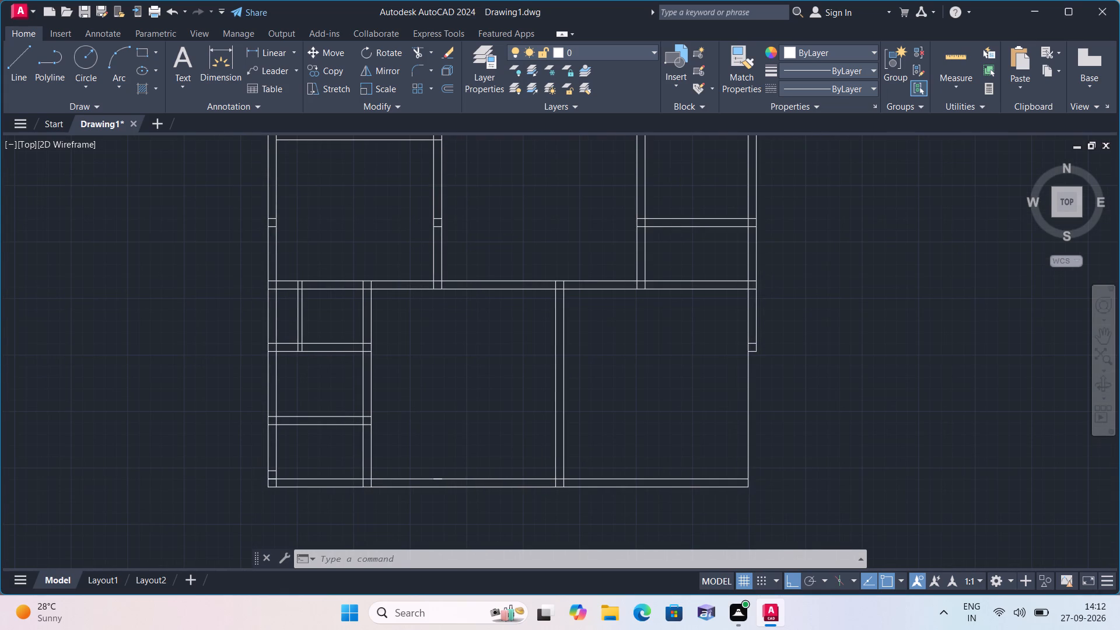
pyautogui.scroll(-1, 534, 450)
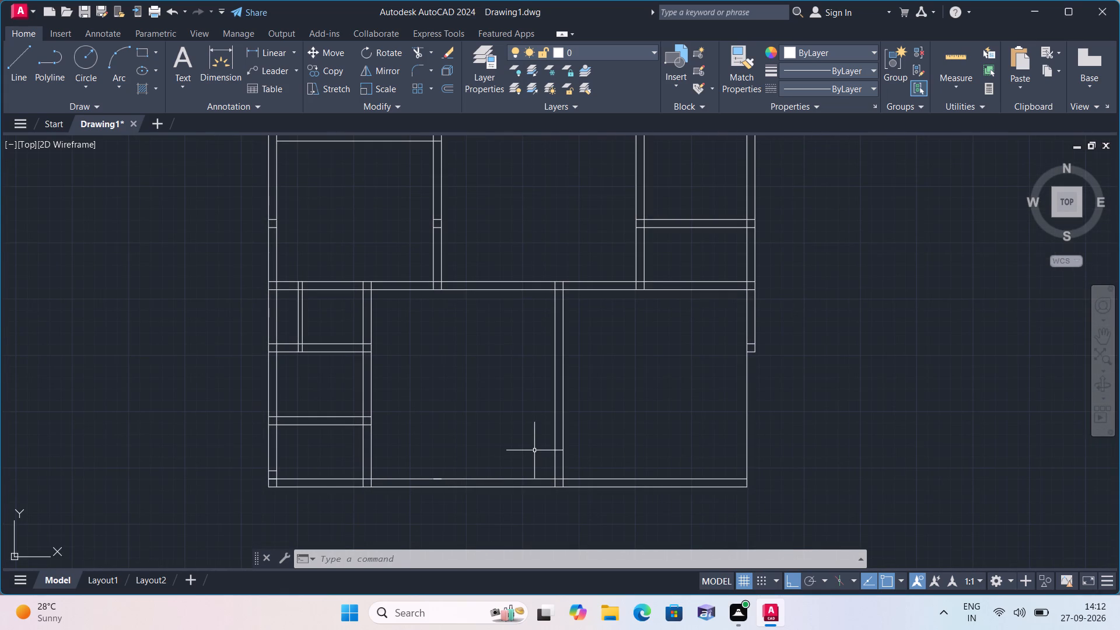
pyautogui.scroll(-1, 534, 450)
pyautogui.moveTo(526, 449); pyautogui.dragTo(464, 424, button='middle')
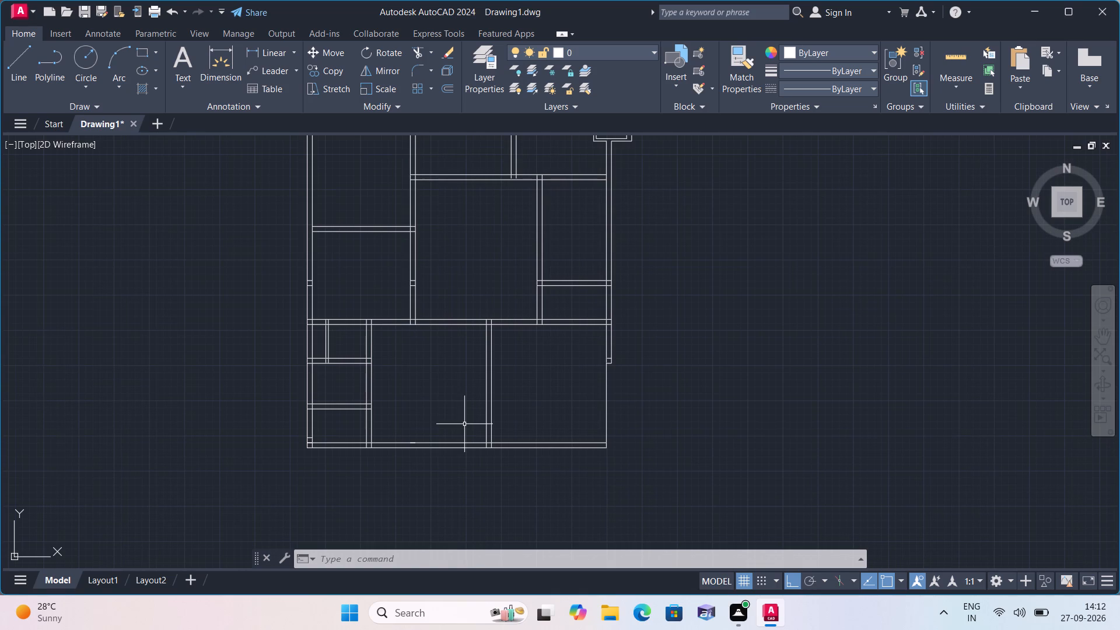
pyautogui.scroll(1, 464, 424)
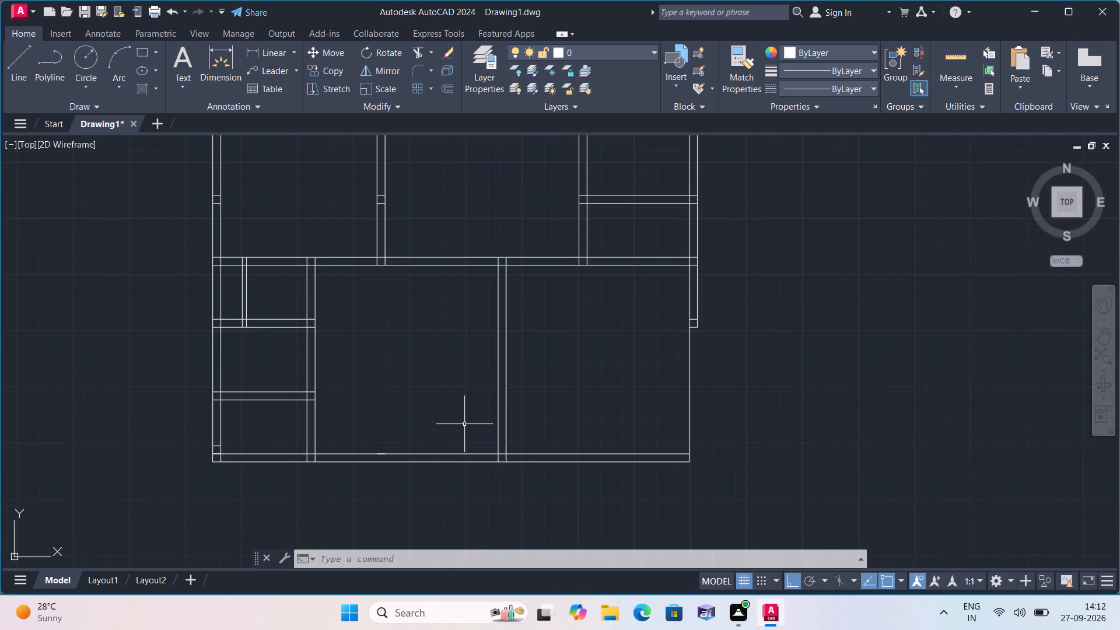
pyautogui.scroll(-1, 464, 424)
pyautogui.write('off')
pyautogui.press('space')
pyautogui.write("7'")
pyautogui.press('space')
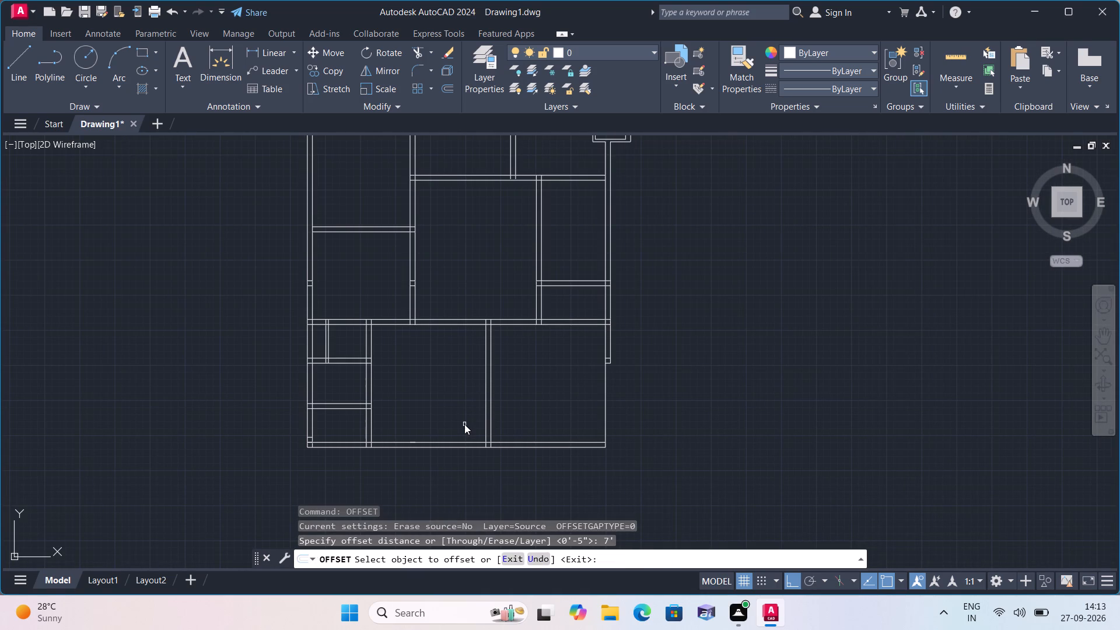
pyautogui.click(570, 323)
pyautogui.click(565, 389)
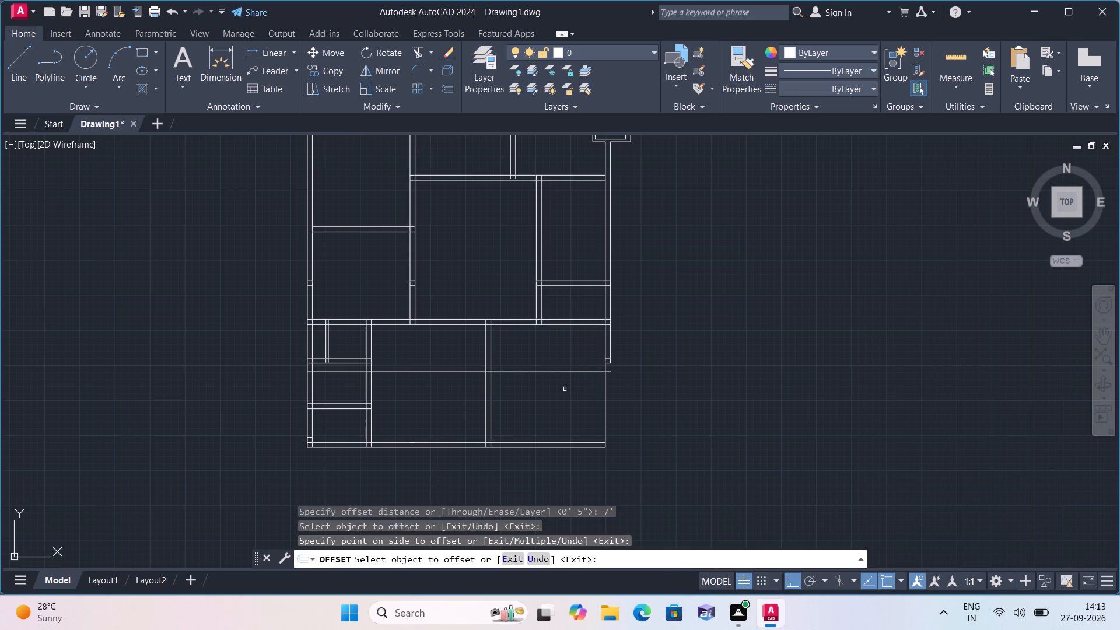
pyautogui.press('space')
# Offset the new horizontal line across the bottom rooms 9" downward to form a wall.
pyautogui.press('space')
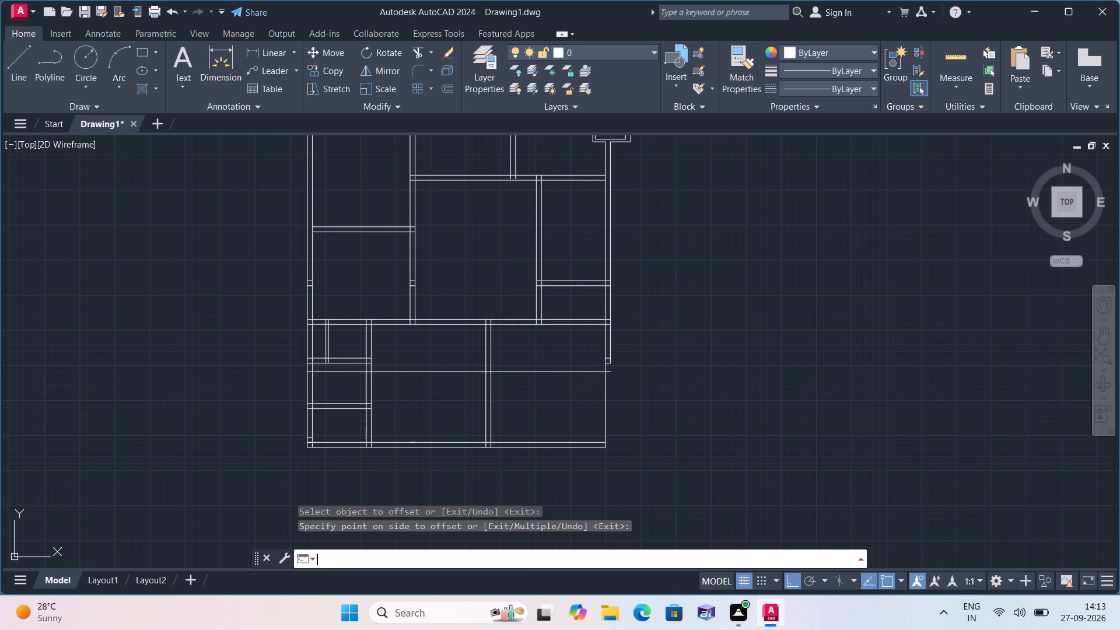
pyautogui.write('9"')
pyautogui.press('space')
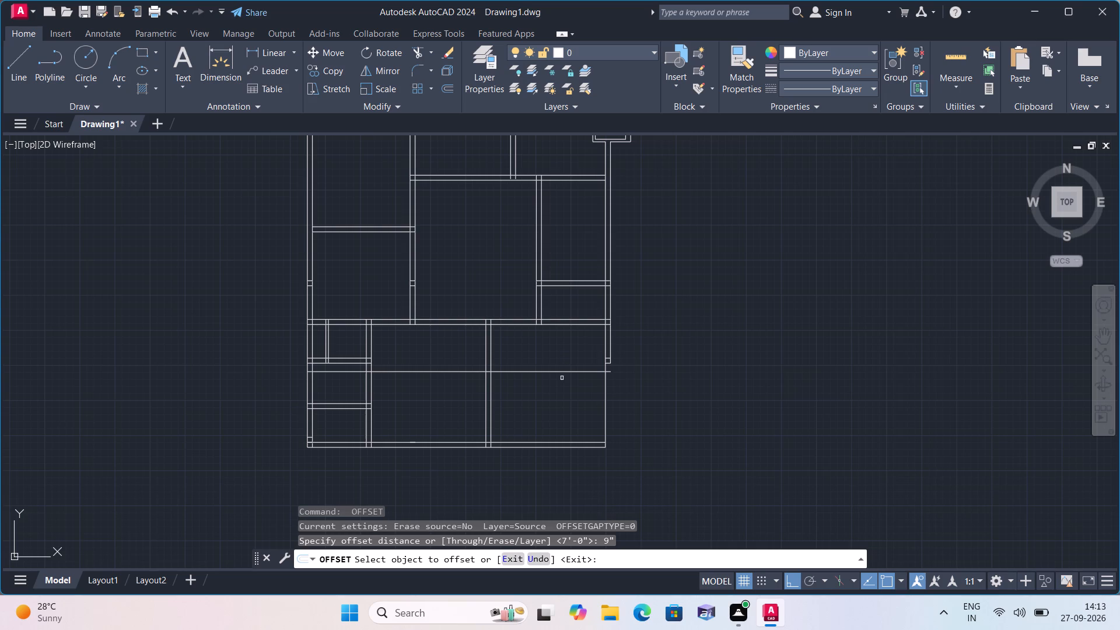
pyautogui.click(564, 372)
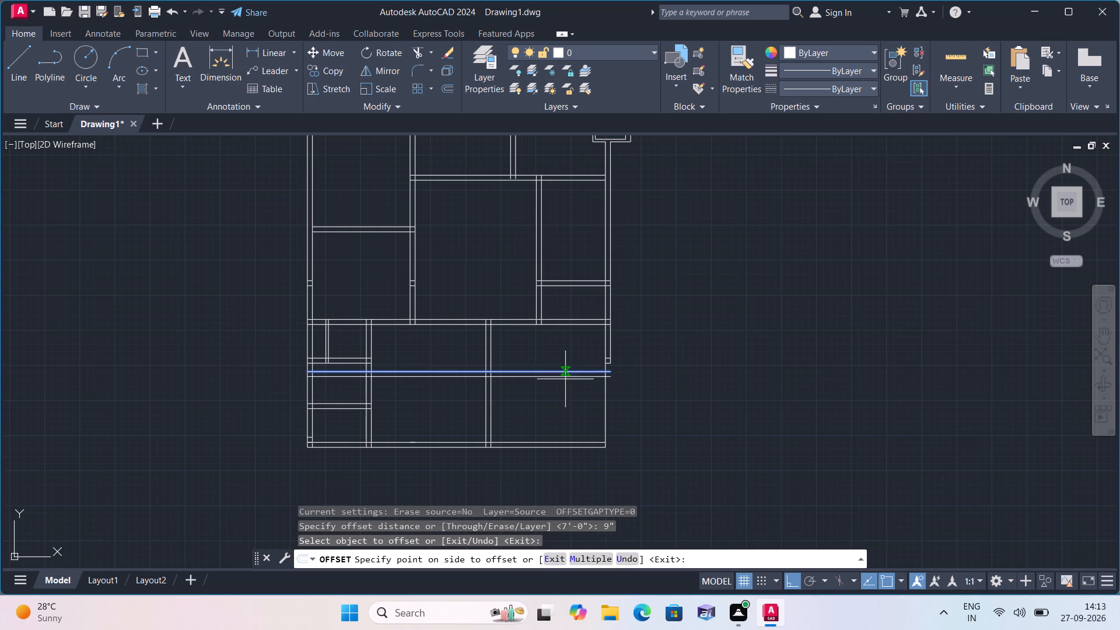
pyautogui.click(566, 397)
pyautogui.press('Escape')
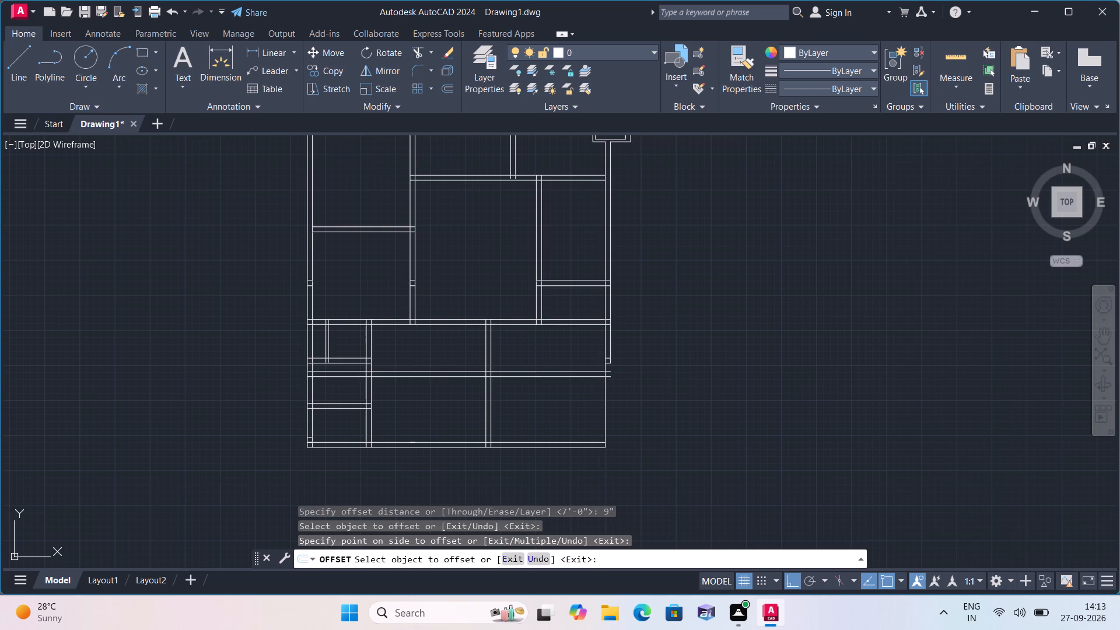
# Trim the new 9" wall's lines inside the vertical wall between the bottom rooms and delete their part west of it.
pyautogui.write('trim')
pyautogui.press('space')
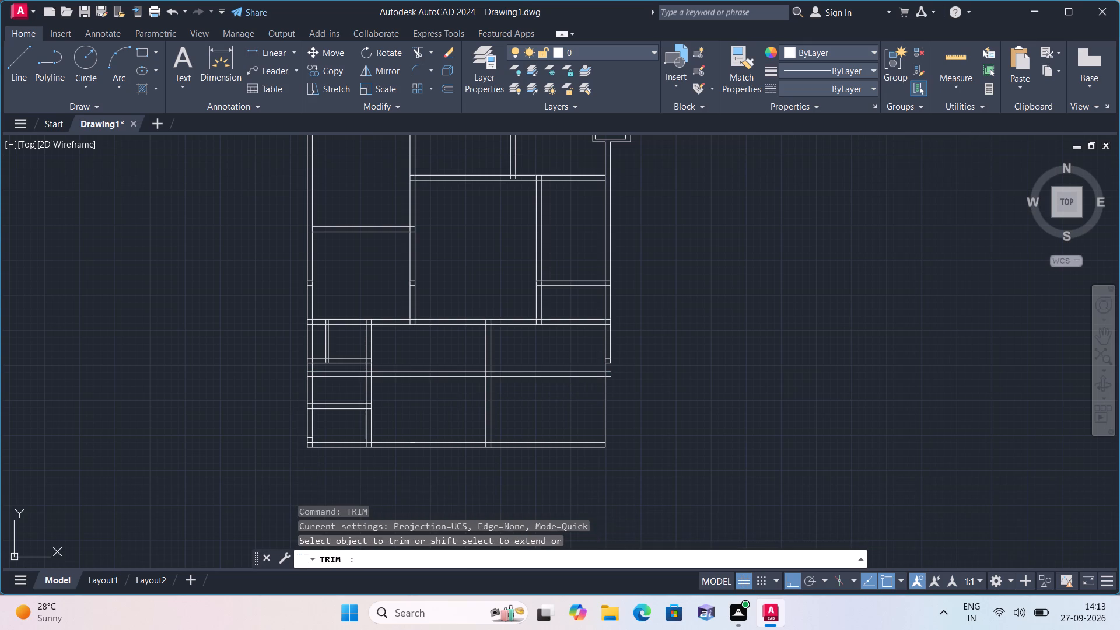
pyautogui.scroll(2, 494, 379)
pyautogui.click(478, 359)
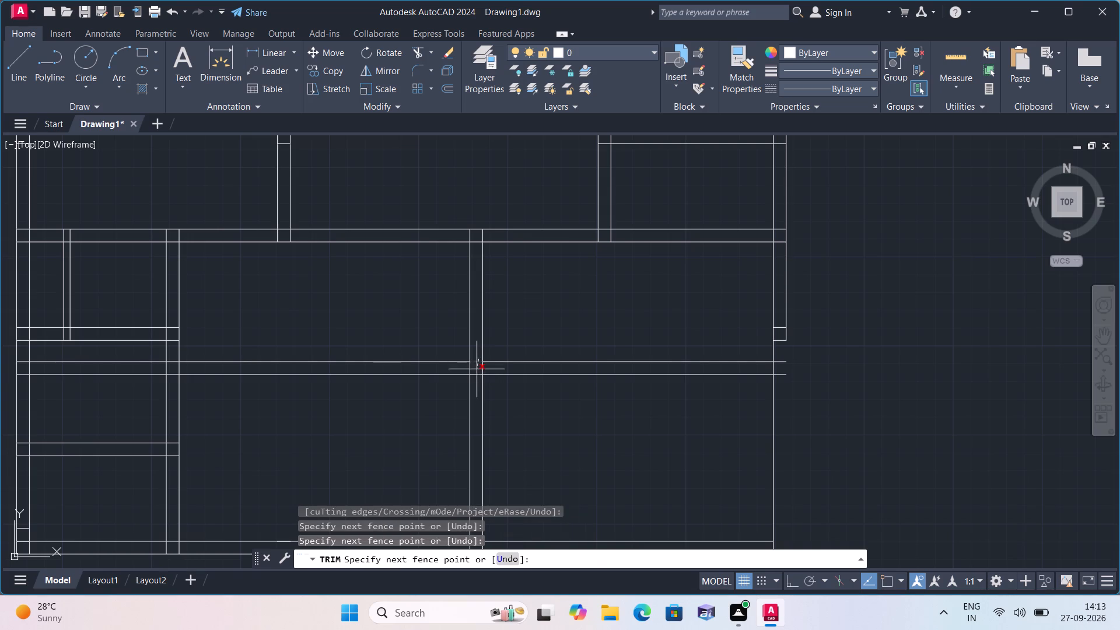
pyautogui.click(473, 385)
pyautogui.press('space')
pyautogui.click(426, 381)
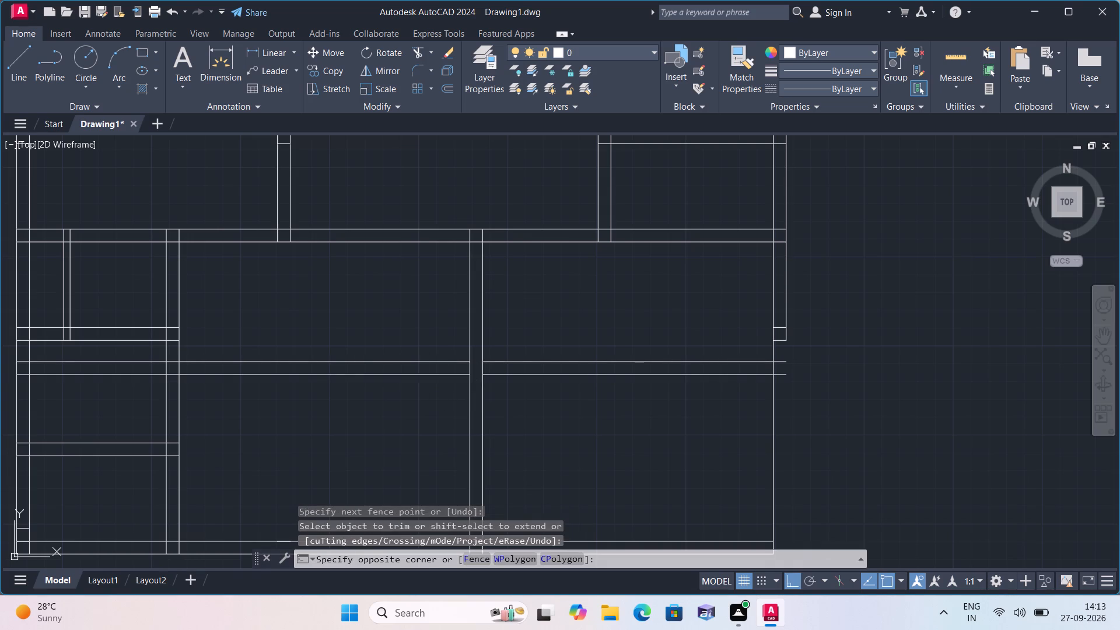
pyautogui.click(377, 344)
pyautogui.press('Delete')
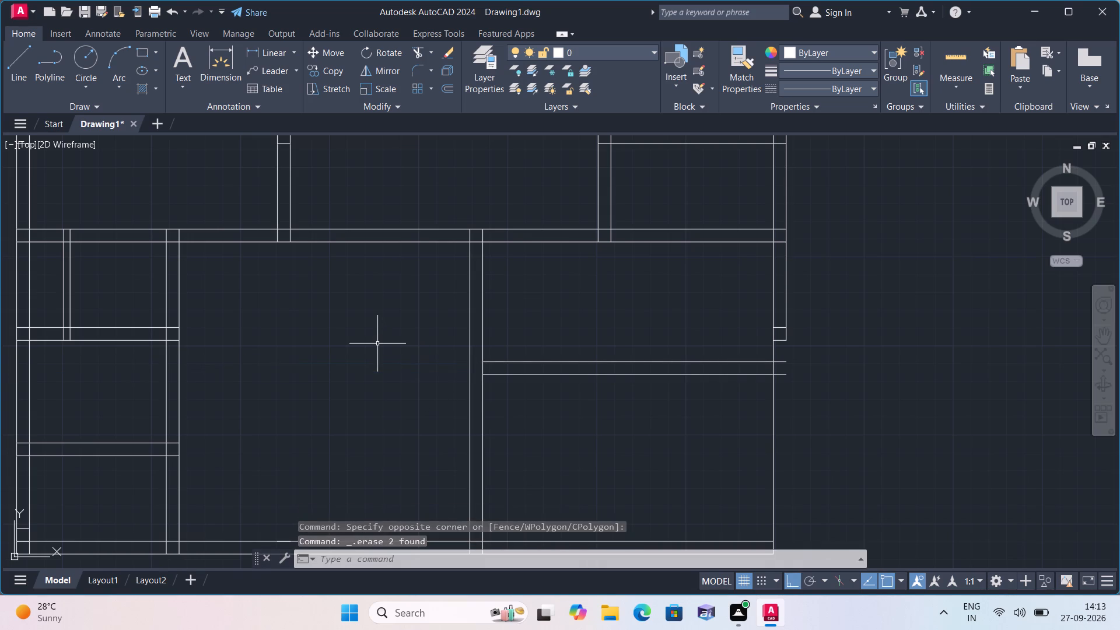
# Draw a vertical line from the lower outer corner of the east exterior wall down past the bottom wall.
pyautogui.scroll(-2, 377, 344)
pyautogui.moveTo(365, 350); pyautogui.dragTo(414, 293, button='middle')
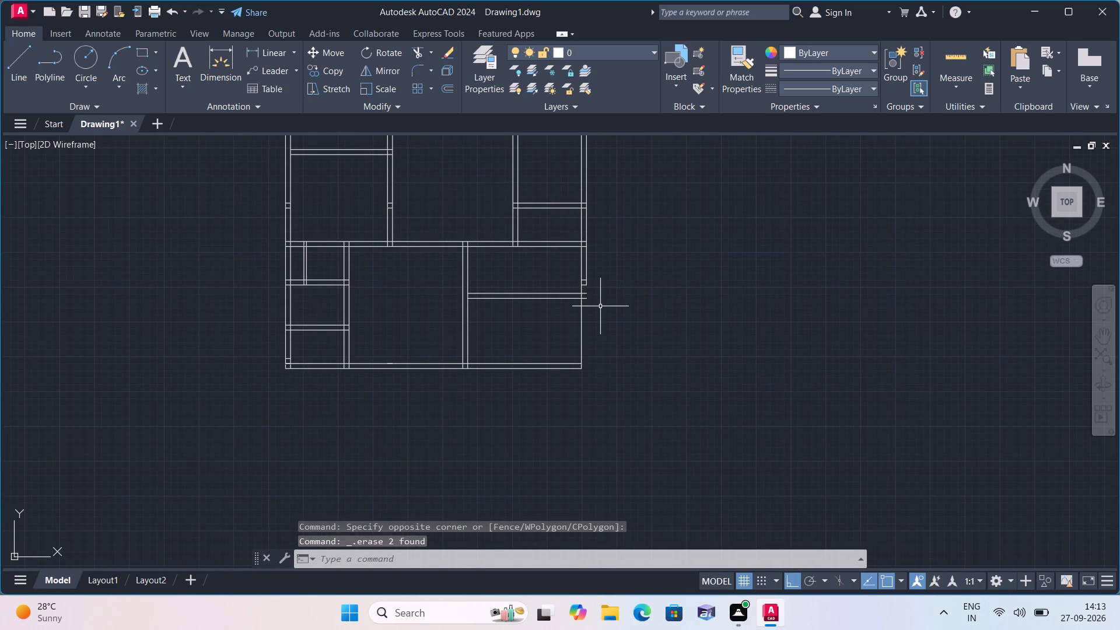
pyautogui.write('l')
pyautogui.press('space')
pyautogui.scroll(4, 591, 279)
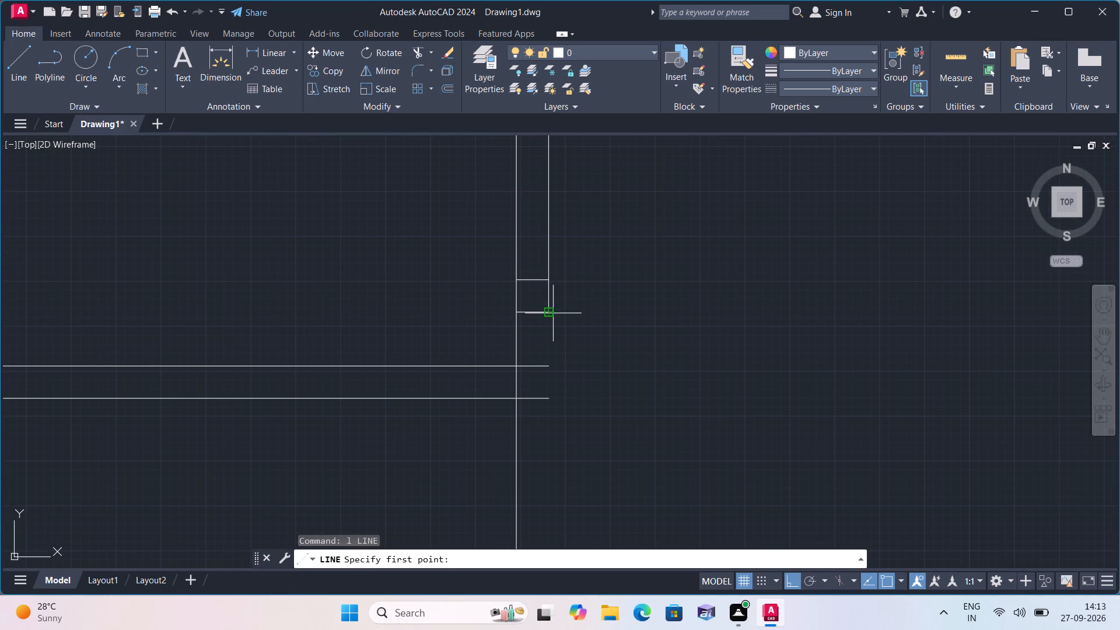
pyautogui.click(551, 313)
pyautogui.moveTo(541, 384); pyautogui.dragTo(541, 258, button='middle')
pyautogui.scroll(-1, 539, 384)
pyautogui.scroll(-1, 541, 258)
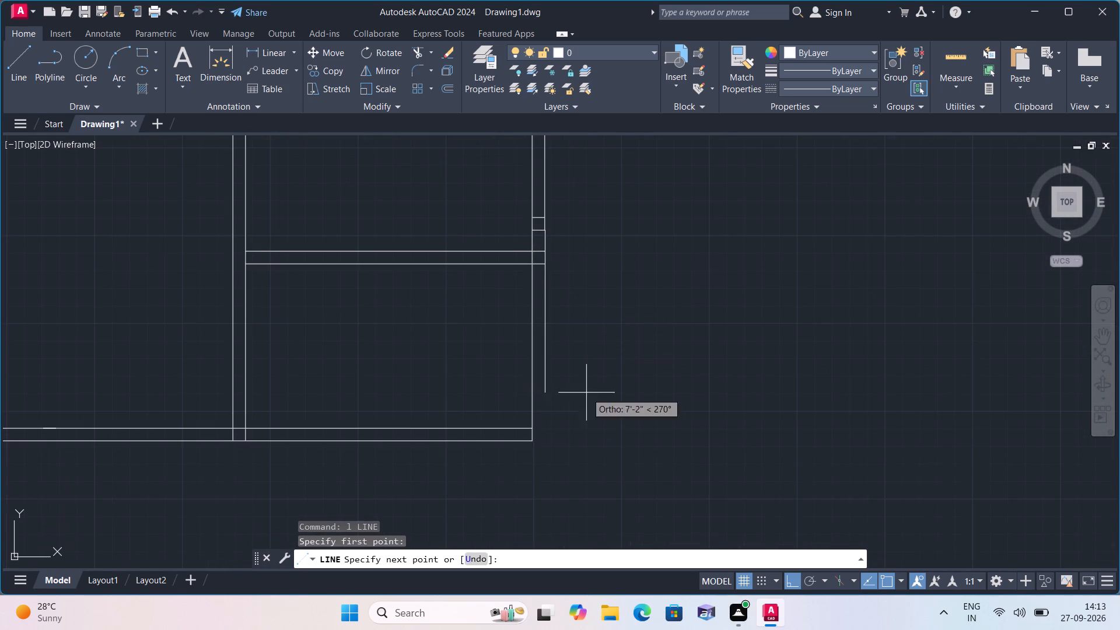
pyautogui.click(544, 479)
pyautogui.press('space')
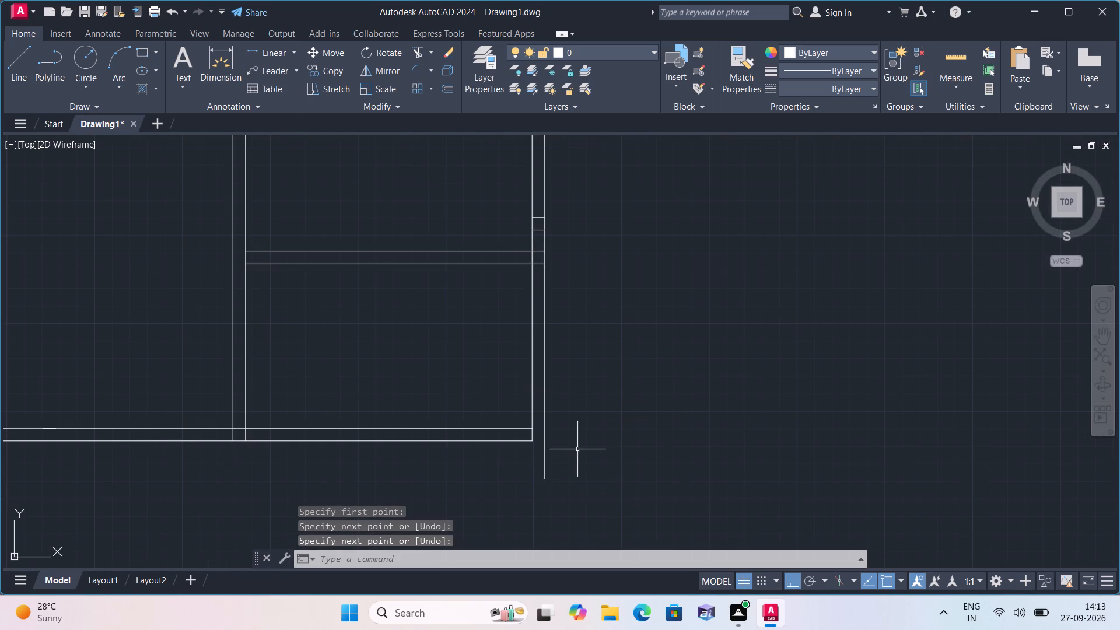
# Extend both lines of the bottom exterior wall to the new outer line of the east wall.
pyautogui.moveTo(598, 418); pyautogui.dragTo(646, 386, button='middle')
pyautogui.scroll(-1, 598, 418)
pyautogui.write('extend')
pyautogui.press('space')
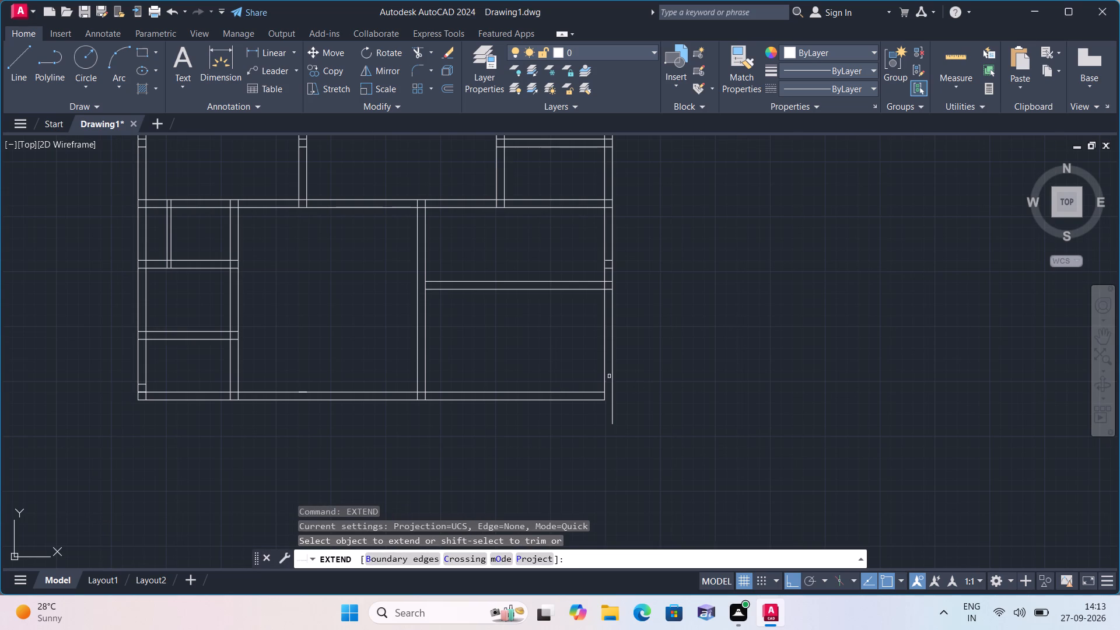
pyautogui.moveTo(559, 366); pyautogui.dragTo(565, 386)
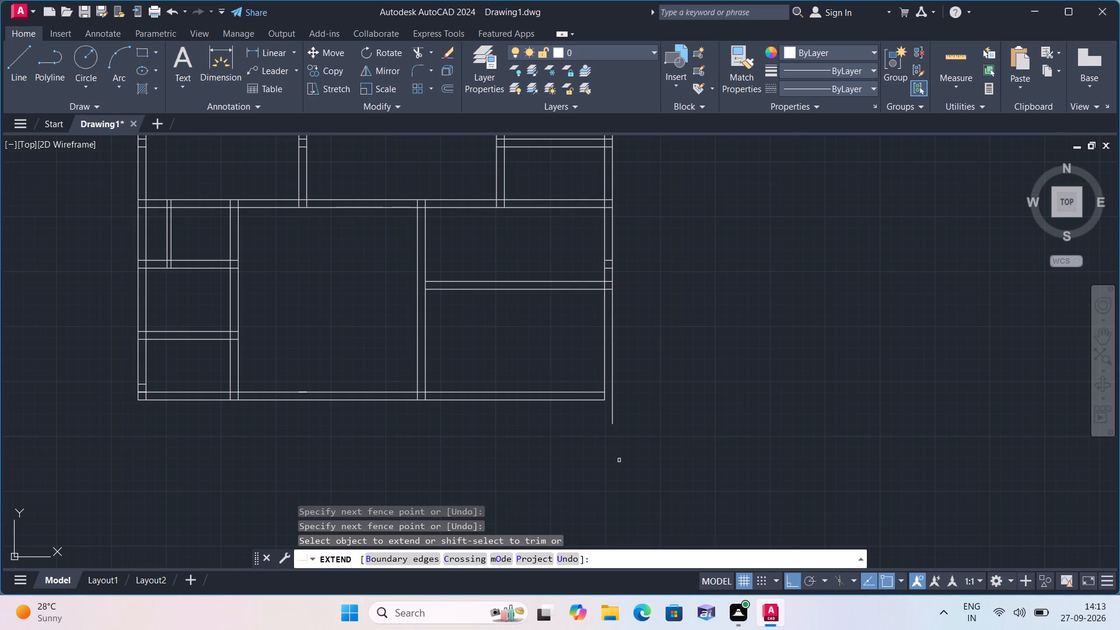
pyautogui.moveTo(549, 421); pyautogui.dragTo(549, 407)
pyautogui.click(551, 347)
pyautogui.press('space')
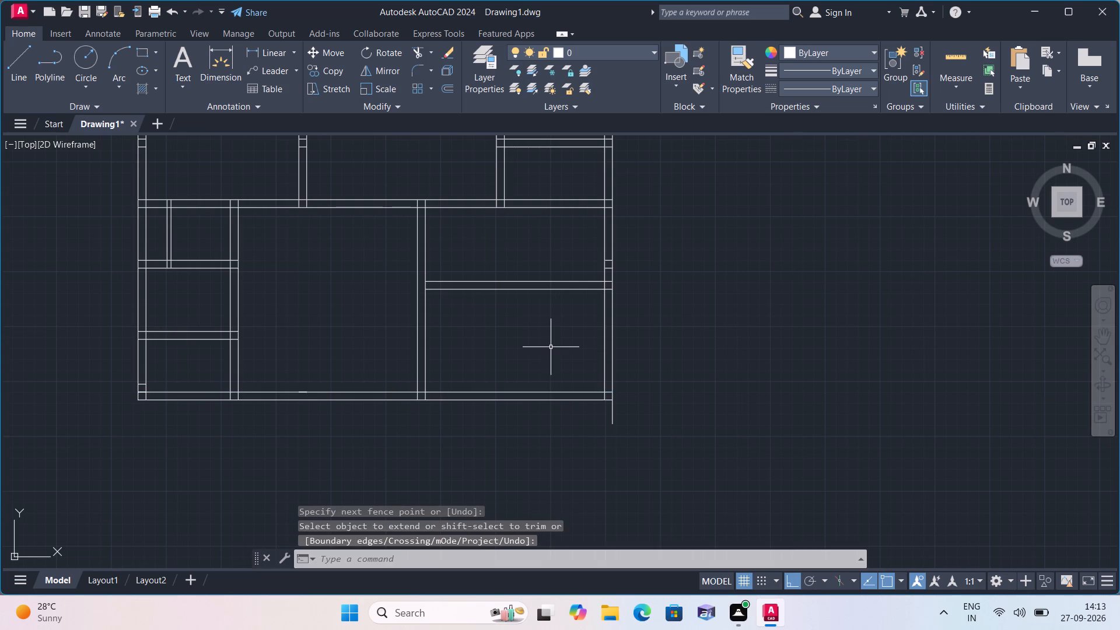
# Trim the end of the east wall's outer line that overhangs below the bottom wall.
pyautogui.write('trijm')
pyautogui.press('space')
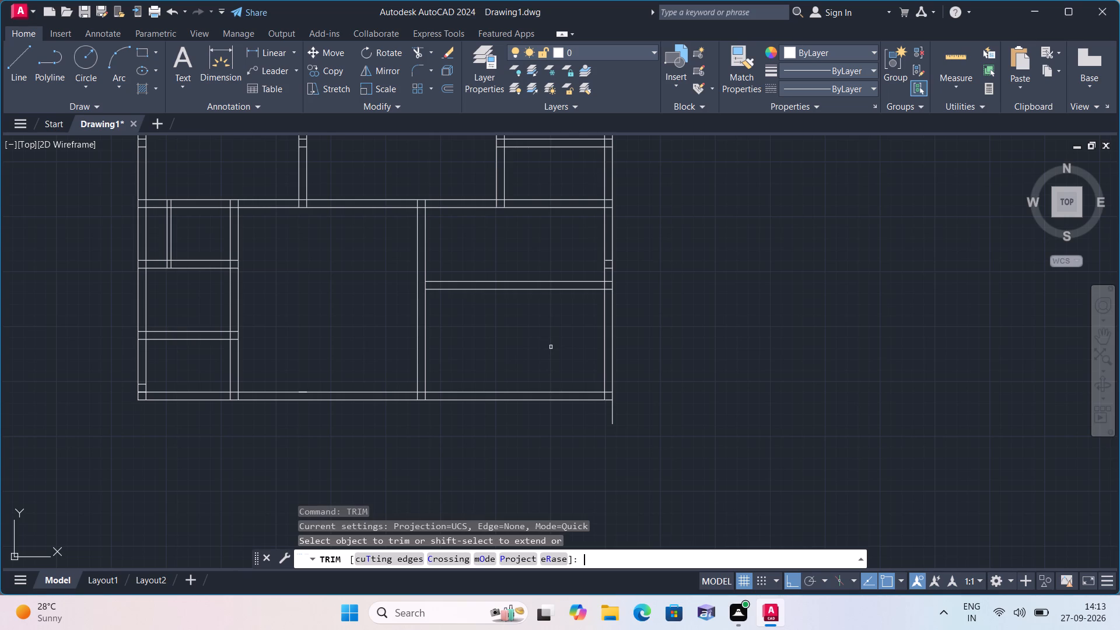
pyautogui.click(621, 415)
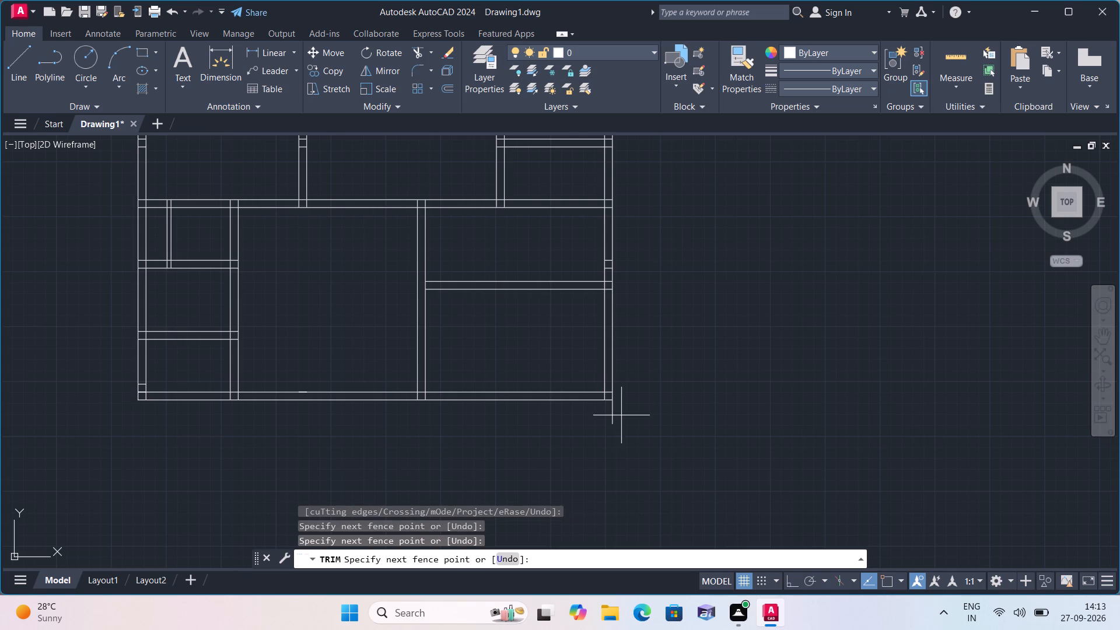
pyautogui.click(605, 414)
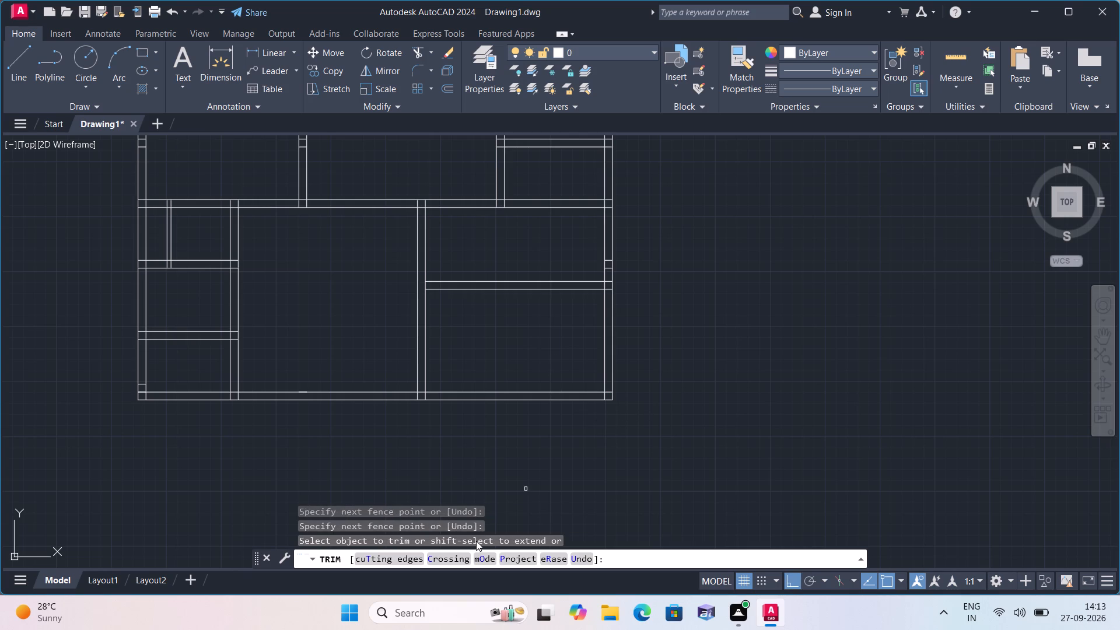
# Trim the overlaps where the thin top-middle partition meets its two side walls, and the top wall's inner line across the eastern one.
pyautogui.scroll(-2, 463, 536)
pyautogui.moveTo(416, 459); pyautogui.dragTo(573, 509, button='middle')
pyautogui.scroll(-1, 538, 452)
pyautogui.scroll(1, 549, 350)
pyautogui.moveTo(549, 350); pyautogui.dragTo(570, 463, button='middle')
pyautogui.scroll(1, 570, 463)
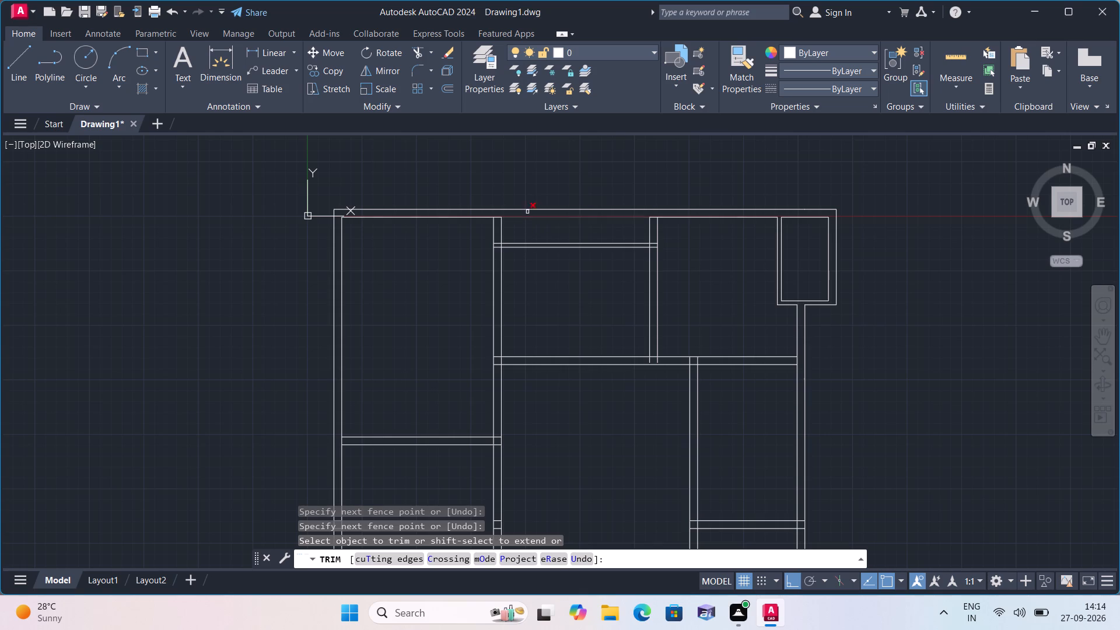
pyautogui.scroll(2, 480, 265)
pyautogui.click(521, 222)
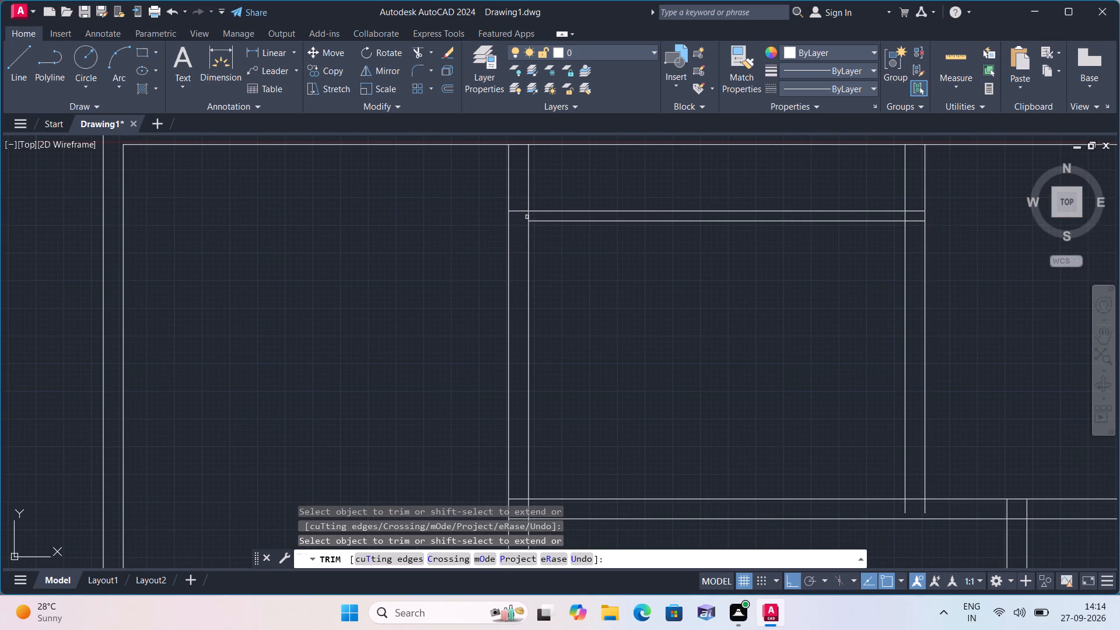
pyautogui.click(529, 217)
pyautogui.scroll(-1, 530, 219)
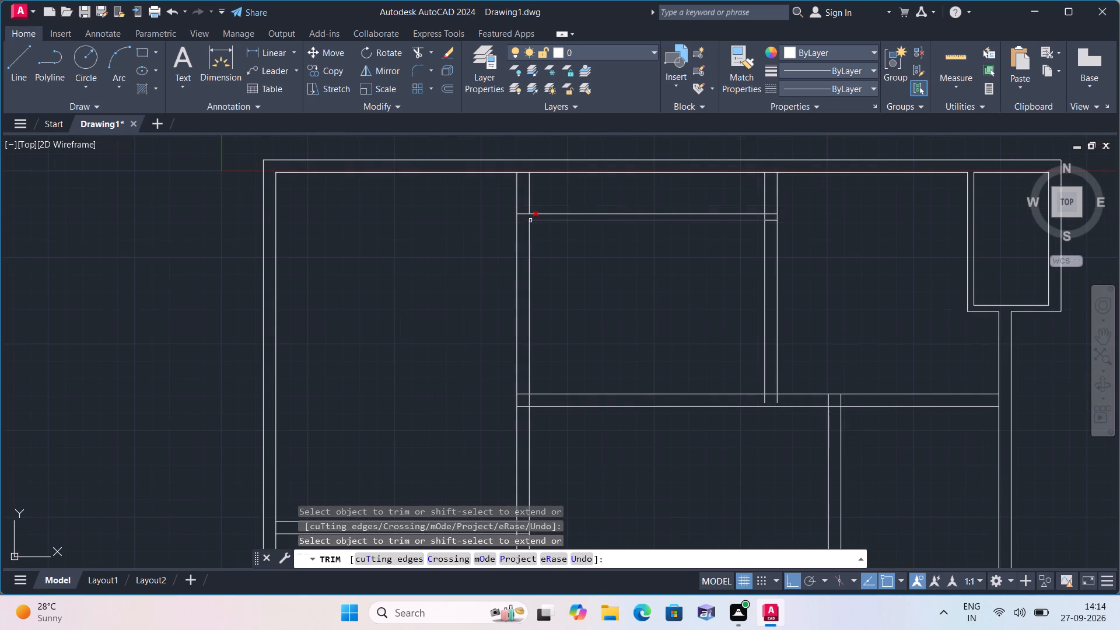
pyautogui.scroll(1, 786, 213)
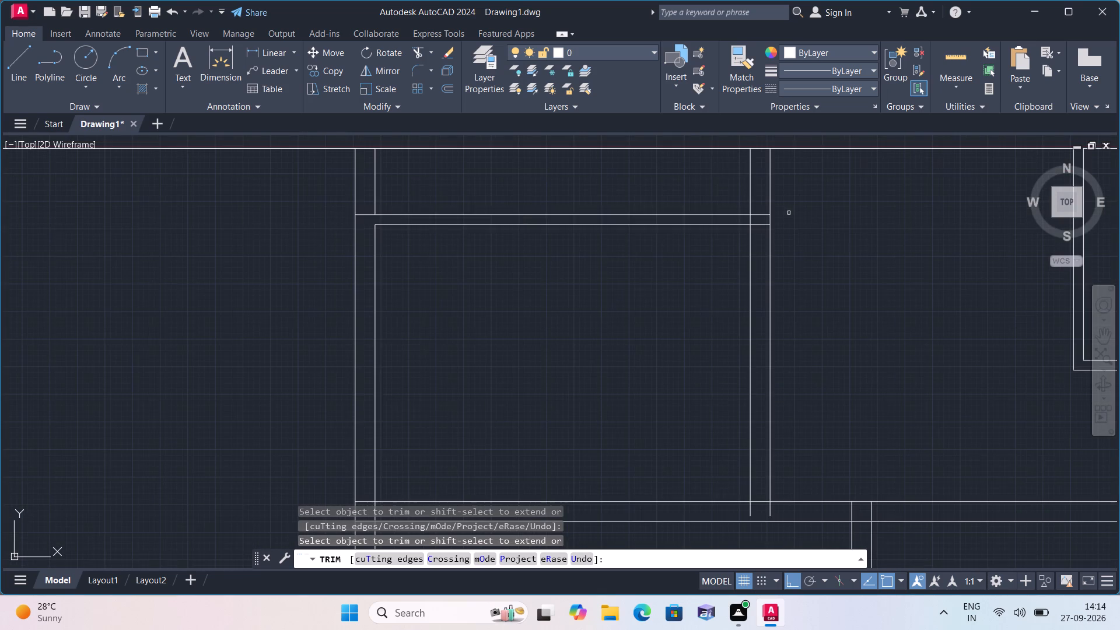
pyautogui.click(750, 218)
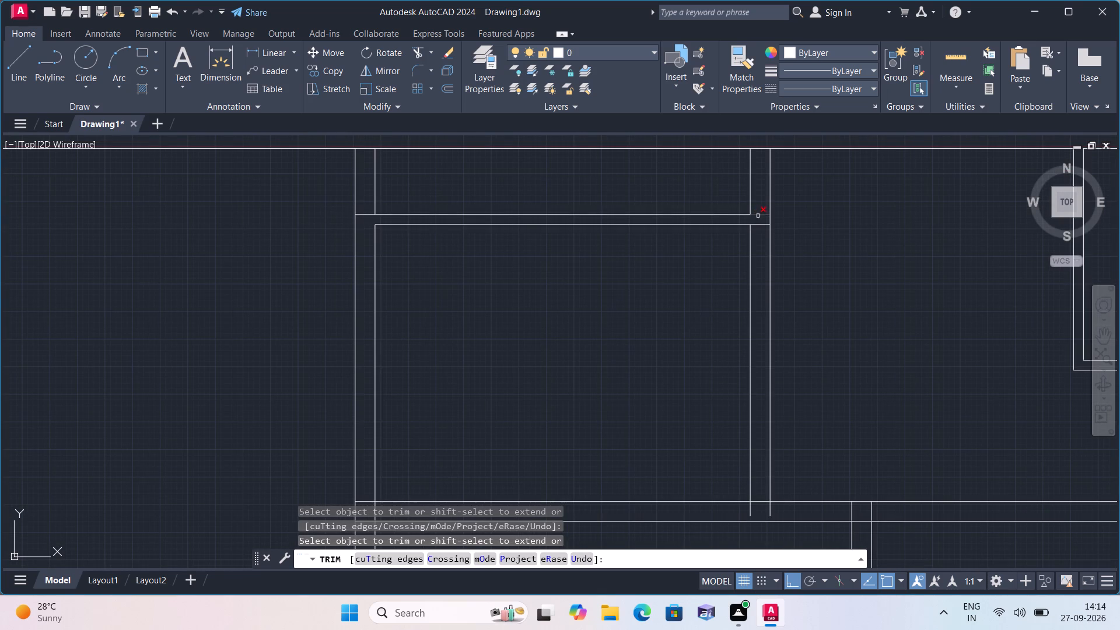
pyautogui.click(758, 215)
pyautogui.click(759, 226)
pyautogui.scroll(-1, 759, 226)
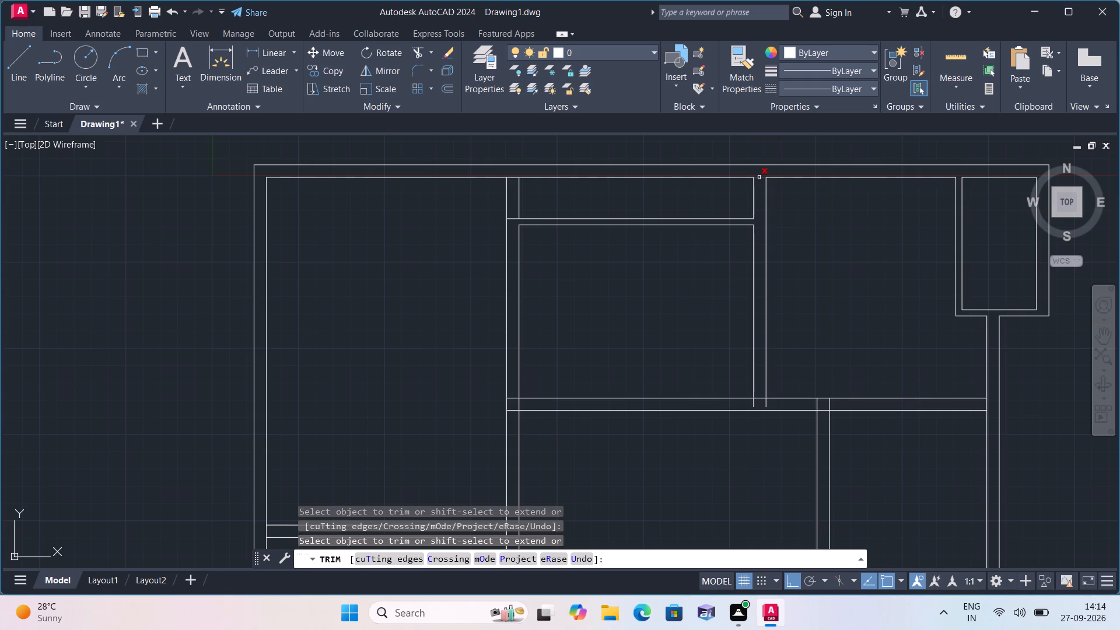
pyautogui.click(759, 177)
pyautogui.press('Escape')
# Draw two short vertical lines across the top exterior wall's thickness at both ends of the narrow top-middle space.
pyautogui.press('l')
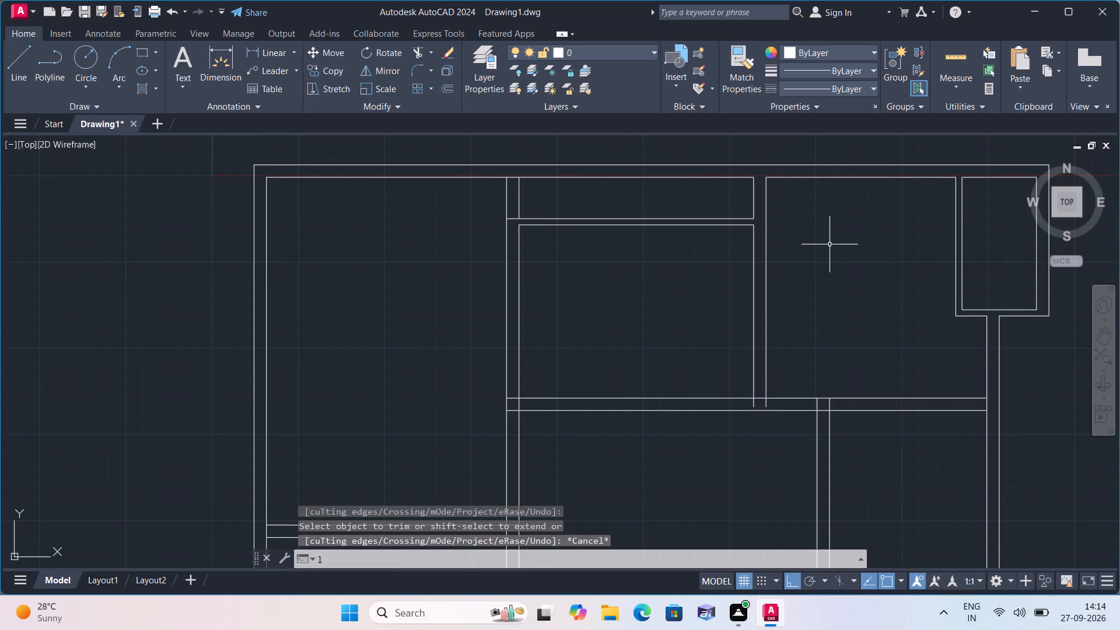
pyautogui.press('space')
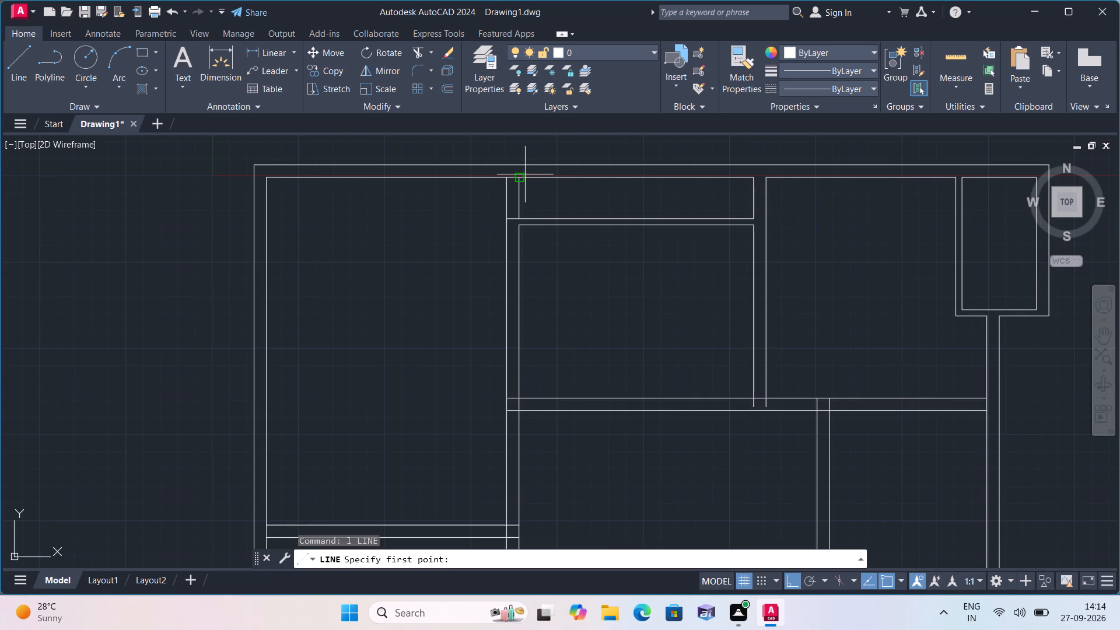
pyautogui.click(523, 178)
pyautogui.click(519, 160)
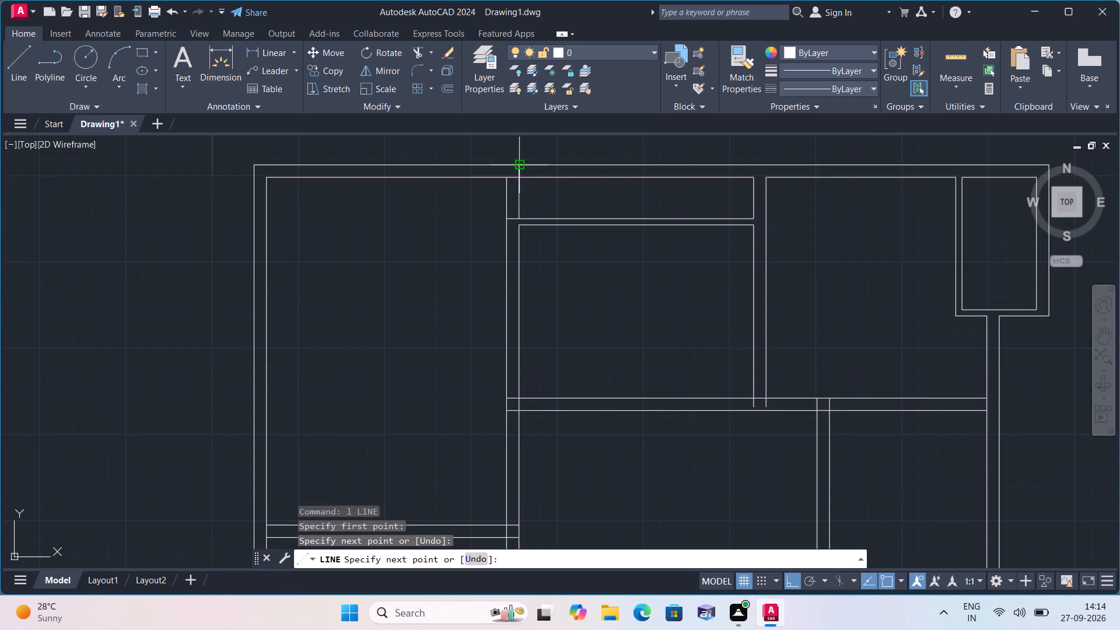
pyautogui.press('space')
pyautogui.press('space')
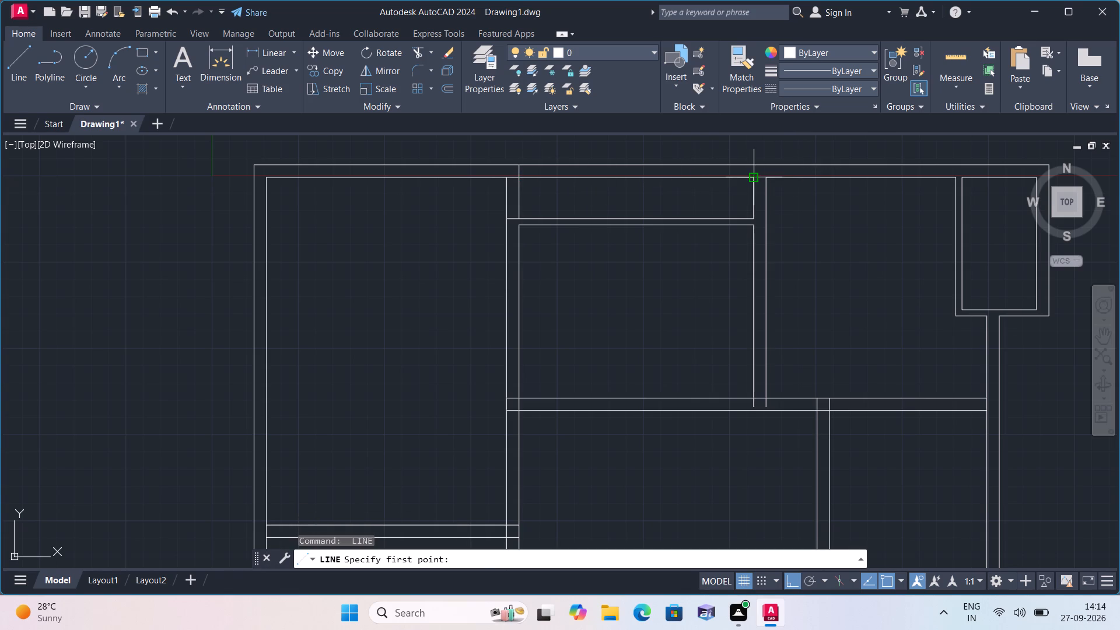
pyautogui.click(754, 174)
pyautogui.click(752, 167)
pyautogui.press('space')
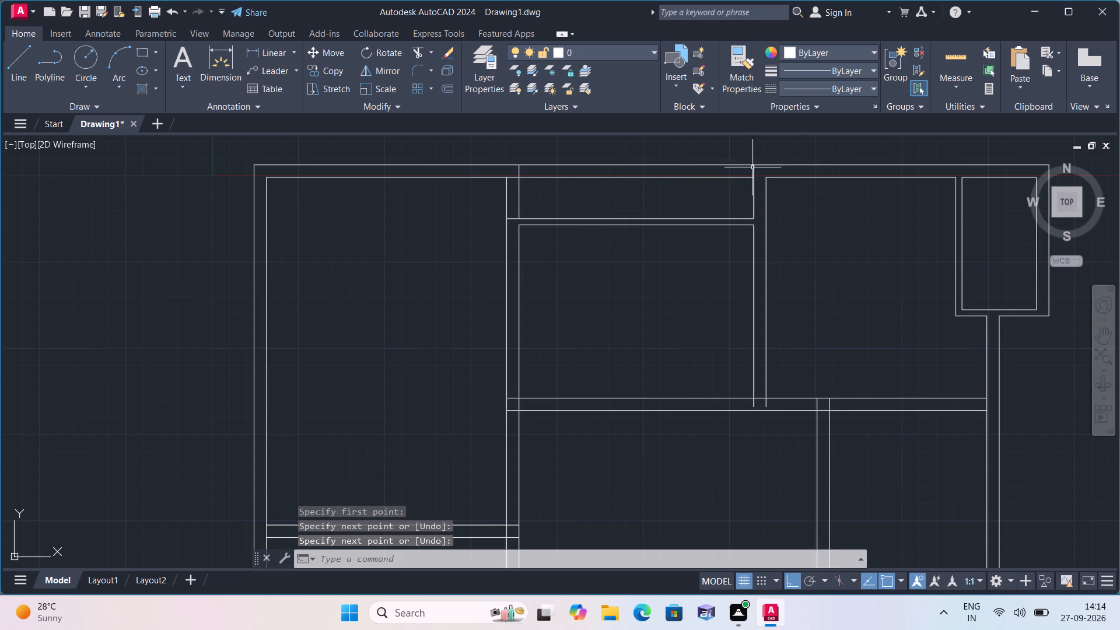
# Trim the east wall's inner line across the end of the middle horizontal wall below the top-right corner room.
pyautogui.scroll(-1, 752, 167)
pyautogui.moveTo(763, 278); pyautogui.dragTo(712, 295, button='middle')
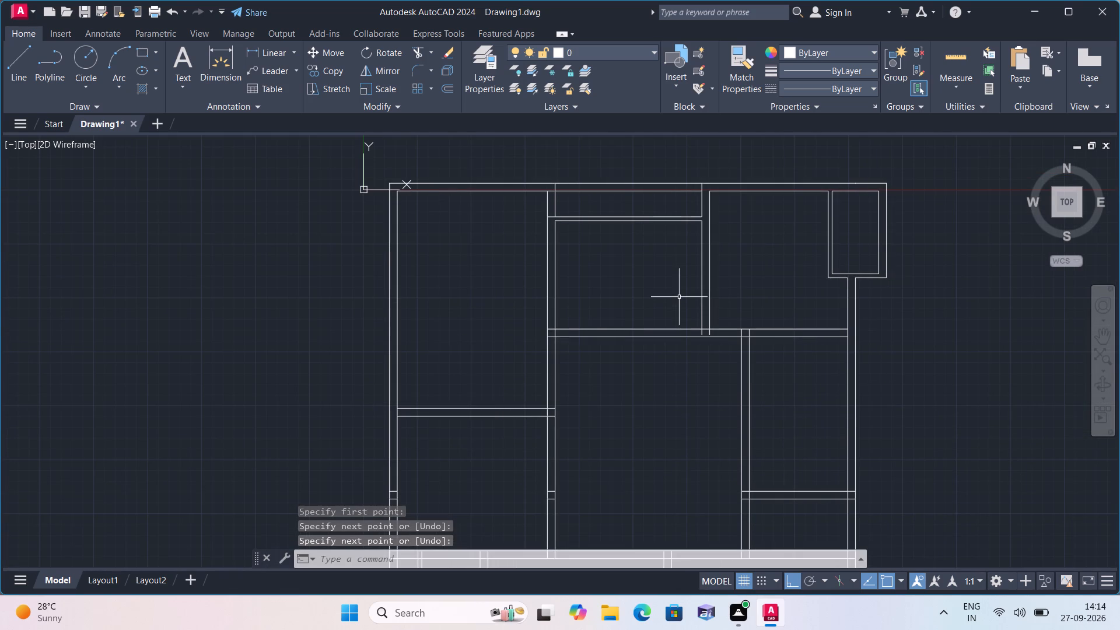
pyautogui.scroll(-1, 679, 297)
pyautogui.scroll(2, 679, 297)
pyautogui.scroll(-2, 679, 297)
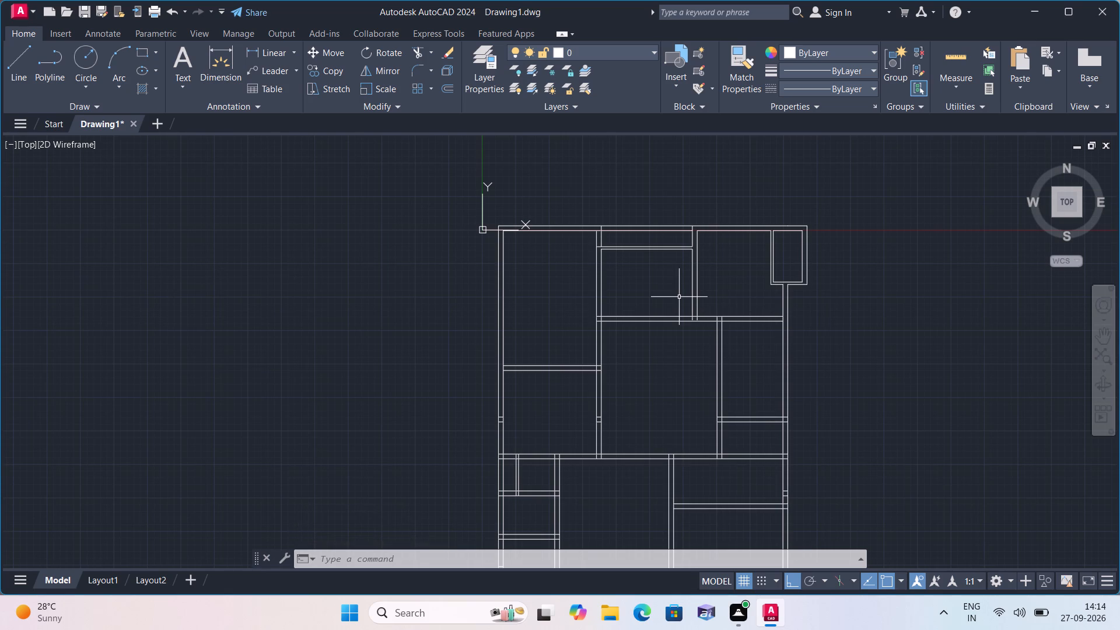
pyautogui.write('trim')
pyautogui.press('space')
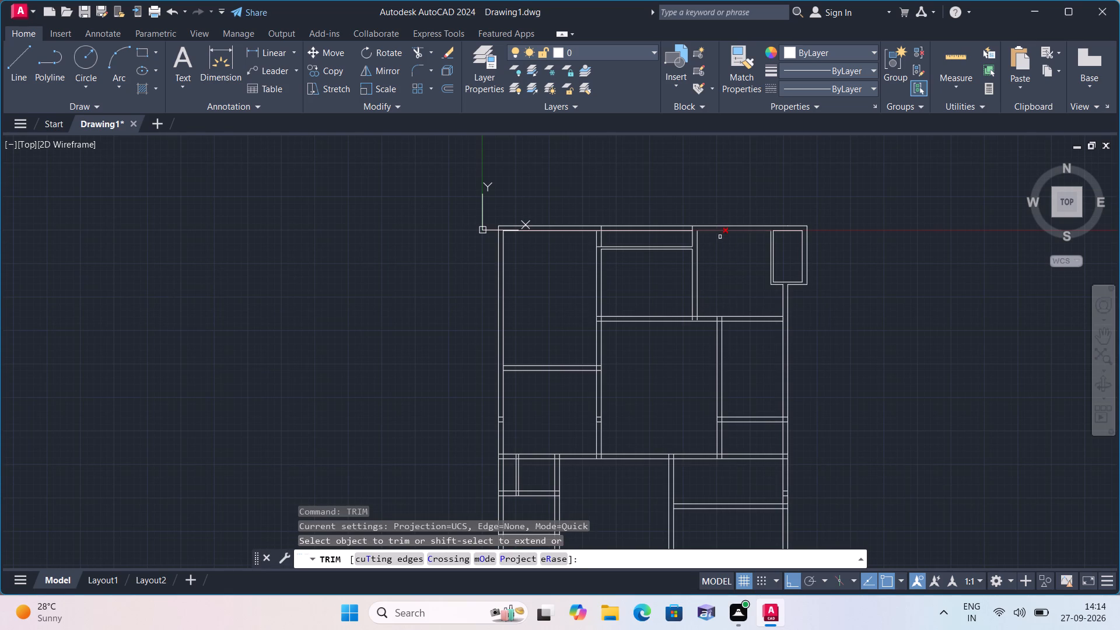
pyautogui.moveTo(731, 263); pyautogui.dragTo(619, 286, button='middle')
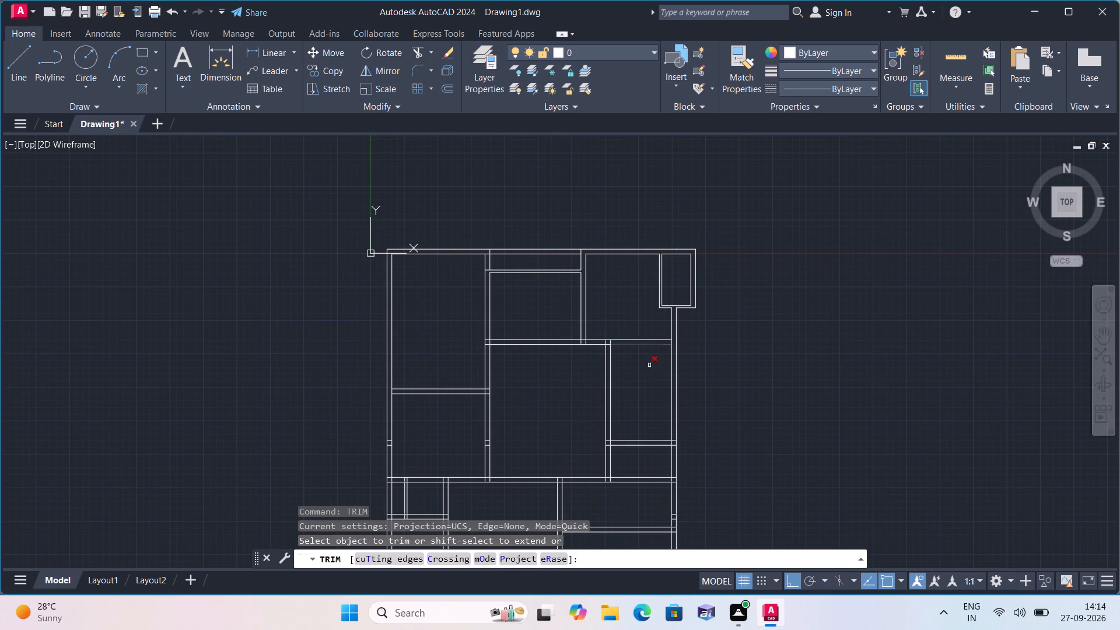
pyautogui.scroll(1, 657, 345)
pyautogui.click(678, 338)
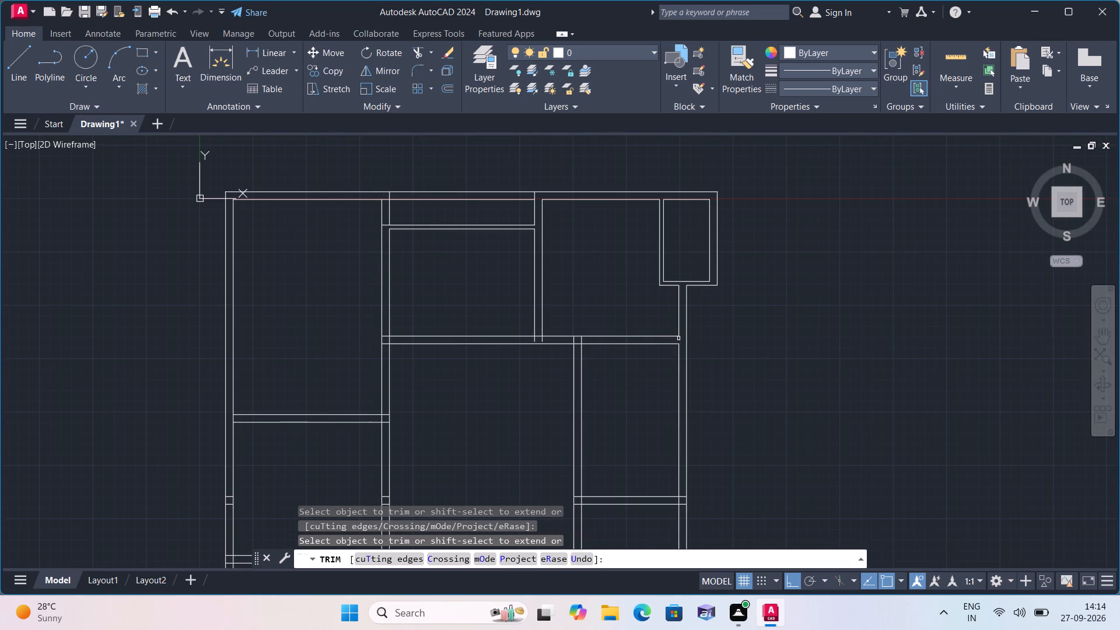
# Trim the overlaps where the middle horizontal wall meets the vertical wall below it and the one above it.
pyautogui.scroll(2, 566, 339)
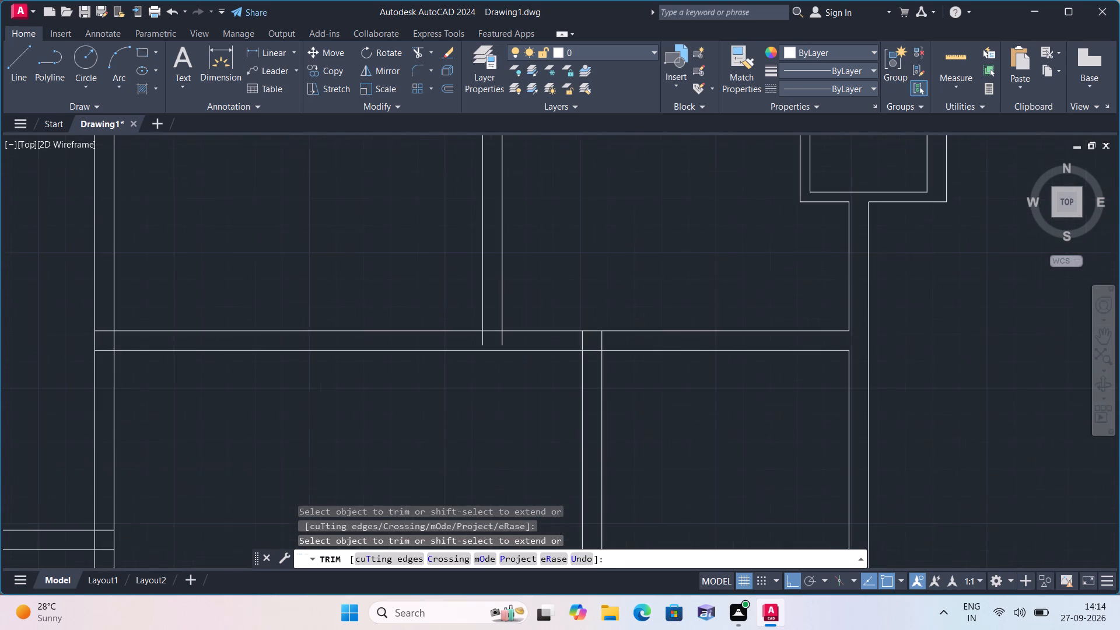
pyautogui.click(575, 342)
pyautogui.click(620, 342)
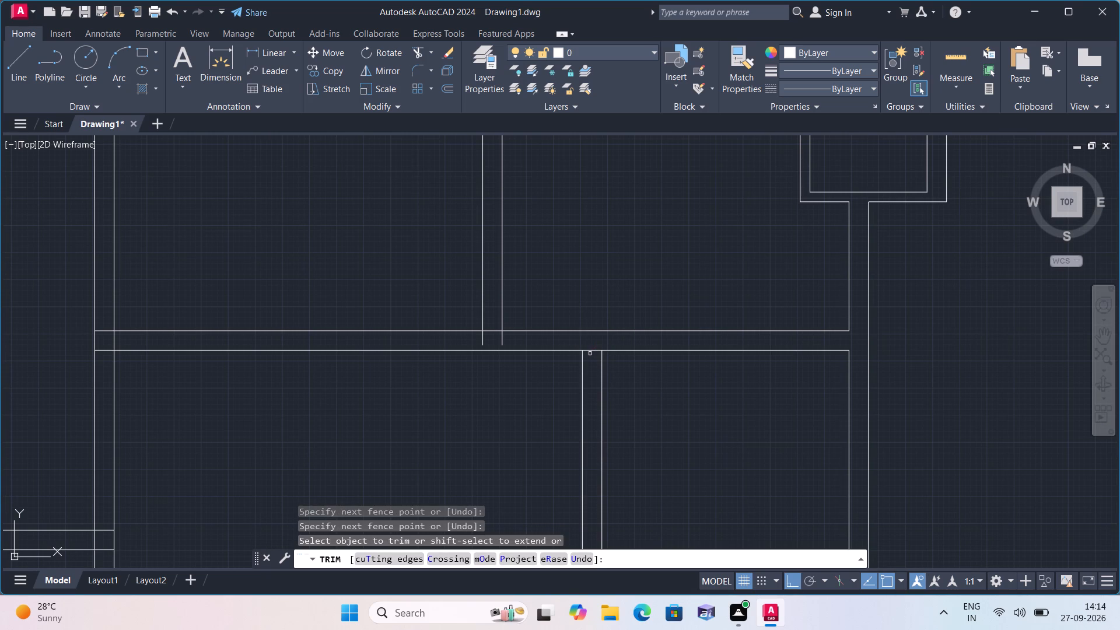
pyautogui.click(591, 352)
pyautogui.scroll(-1, 591, 352)
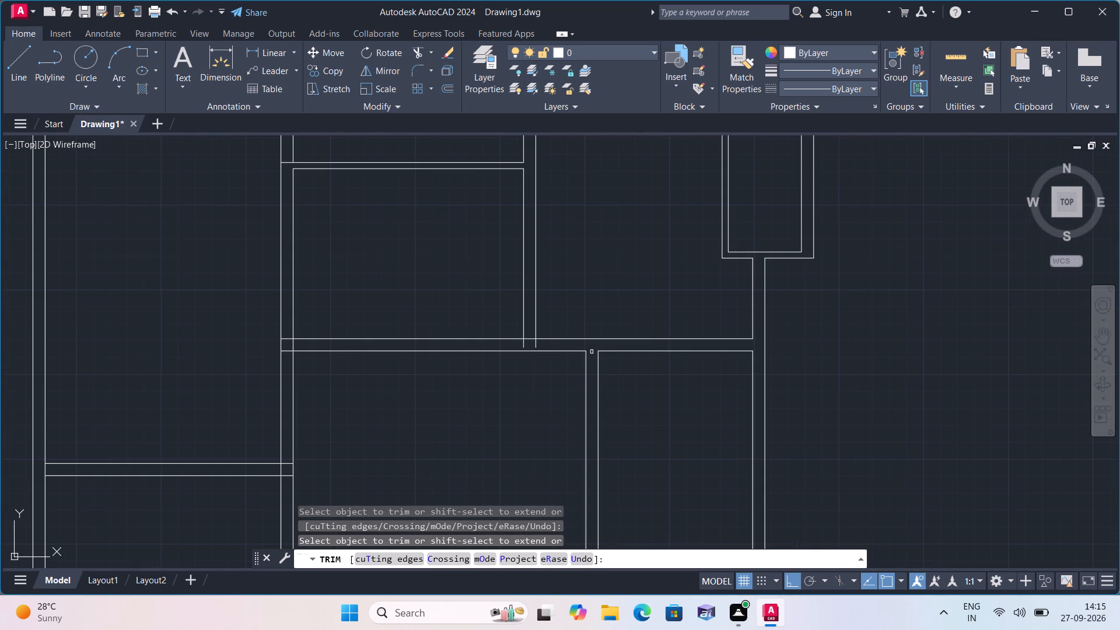
pyautogui.click(523, 344)
pyautogui.click(528, 340)
# Trim the overlaps where the middle horizontal wall's west end meets the long vertical interior wall.
pyautogui.moveTo(495, 433); pyautogui.dragTo(632, 391, button='middle')
pyautogui.scroll(-1, 498, 433)
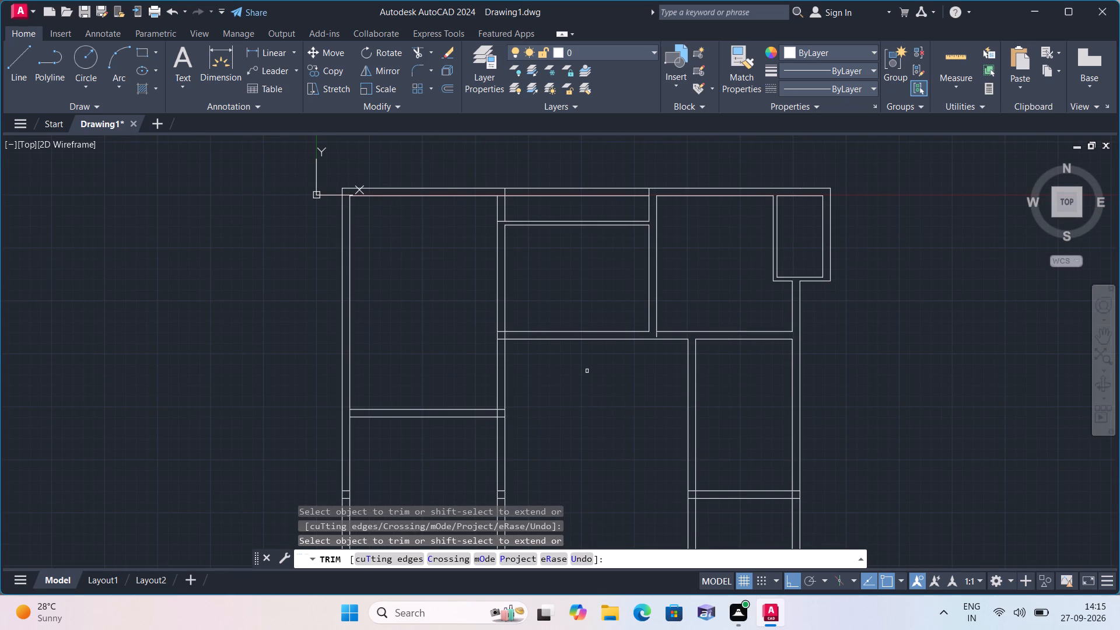
pyautogui.scroll(2, 492, 332)
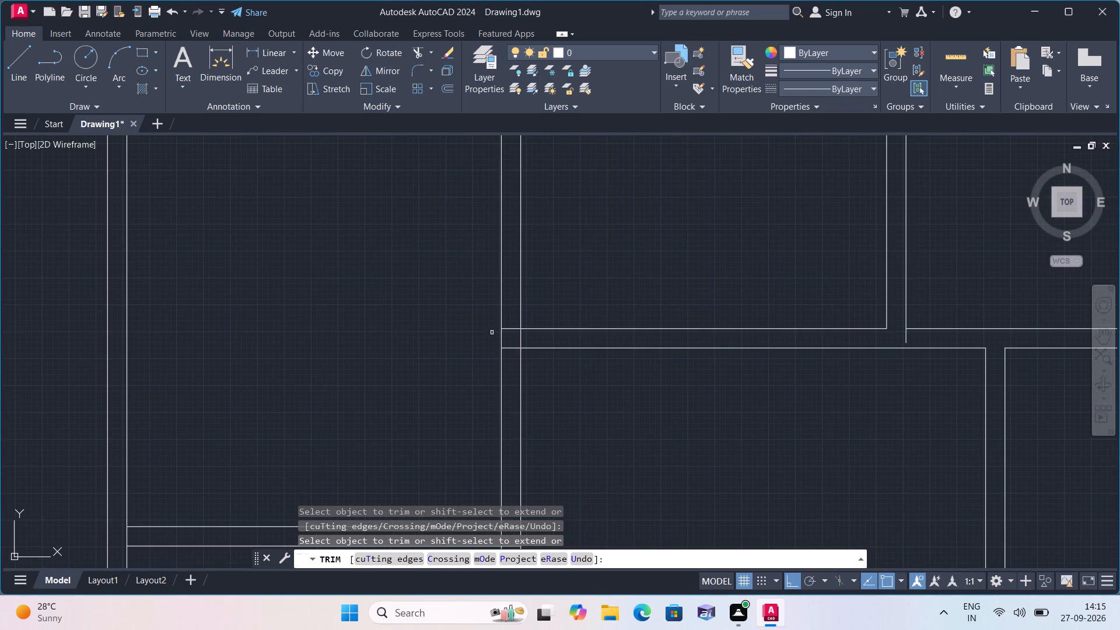
pyautogui.click(510, 326)
pyautogui.click(510, 355)
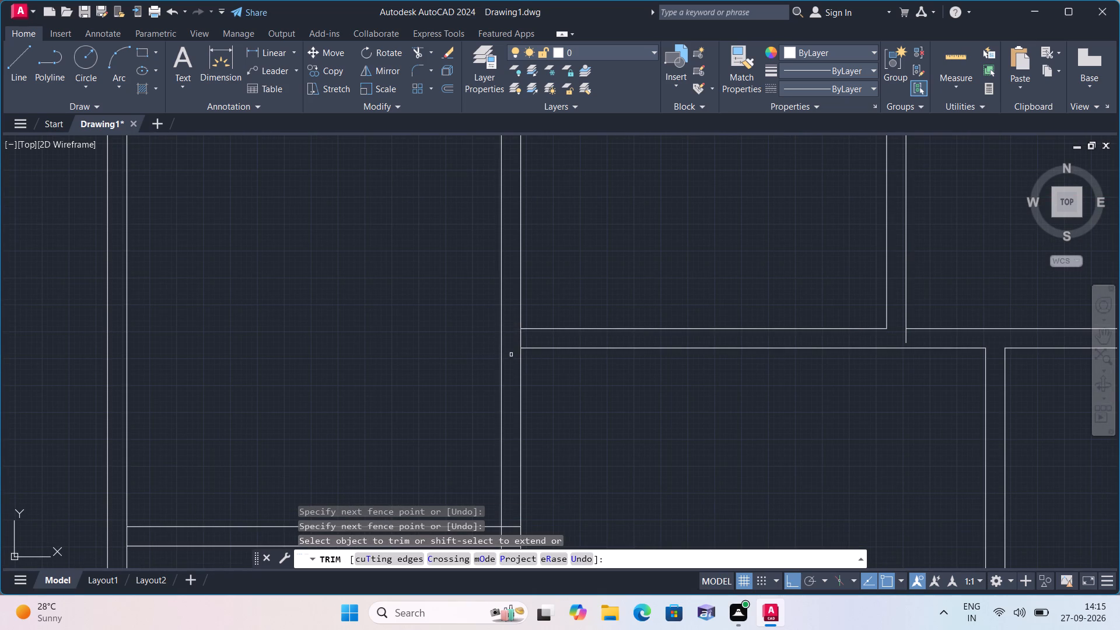
pyautogui.click(521, 340)
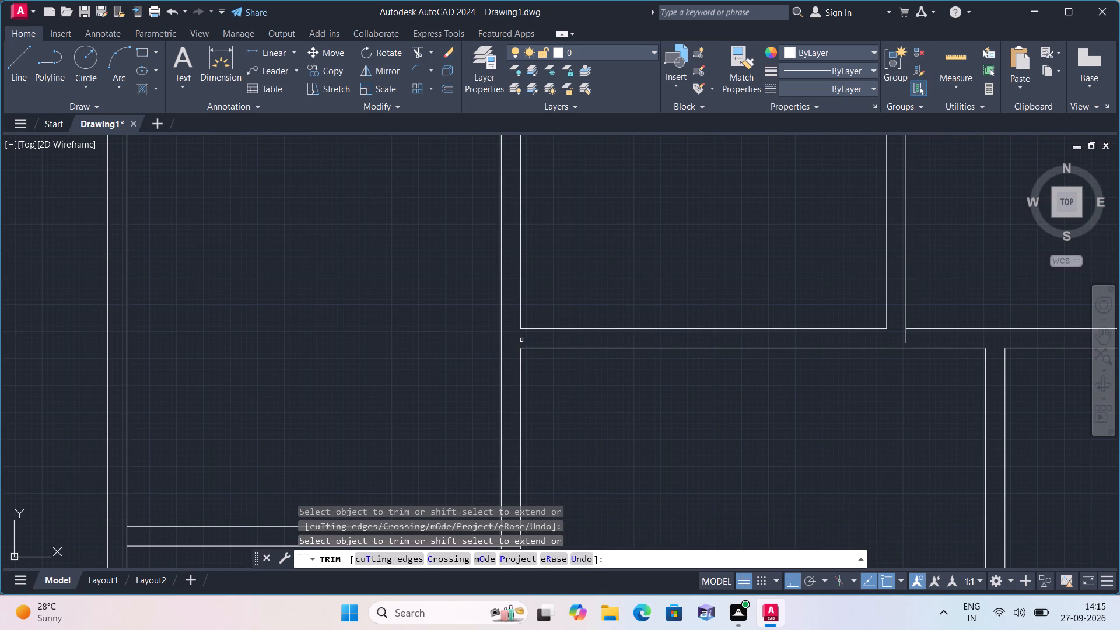
# Trim the overlaps at both ends of the horizontal wall between the two west rooms, at the west exterior wall and the interior wall.
pyautogui.scroll(-2, 522, 340)
pyautogui.moveTo(555, 398); pyautogui.dragTo(577, 349, button='middle')
pyautogui.scroll(-1, 561, 381)
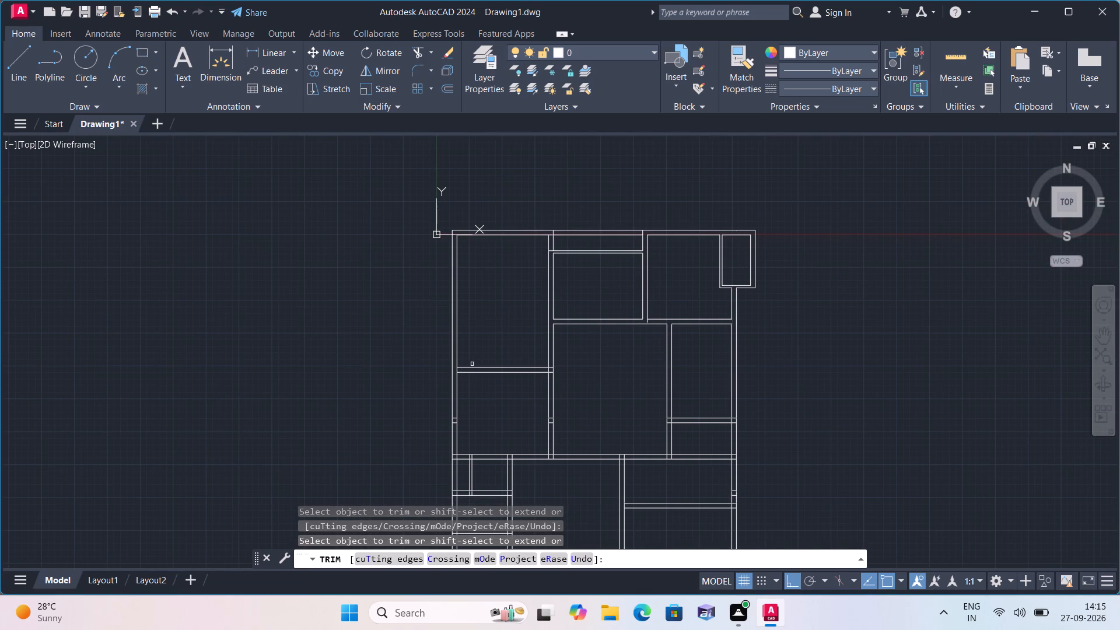
pyautogui.scroll(2, 443, 368)
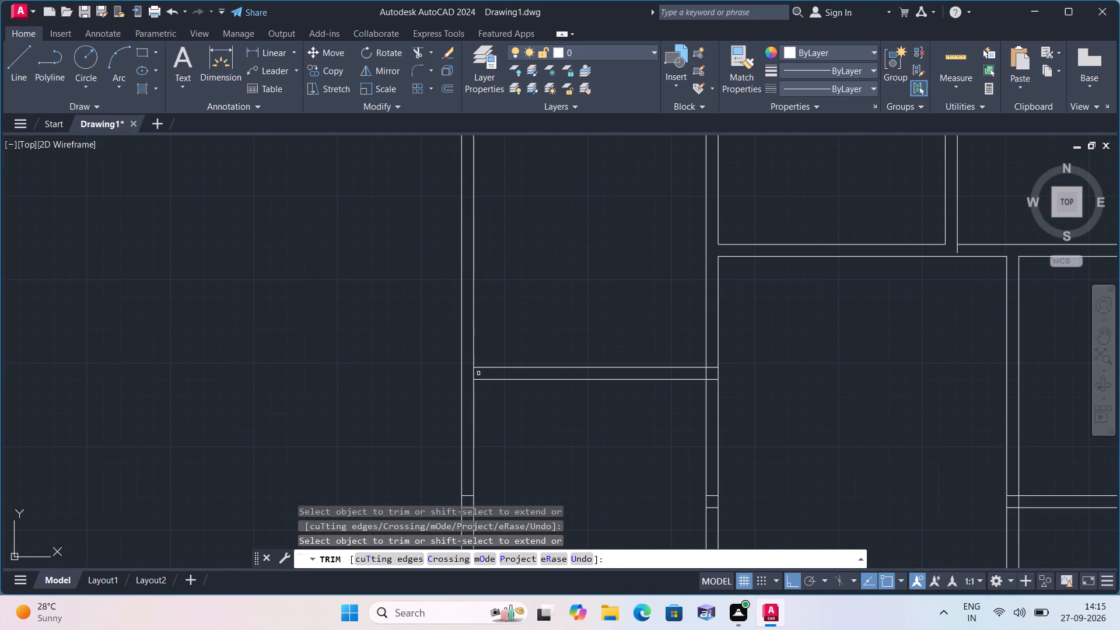
pyautogui.click(474, 373)
pyautogui.scroll(2, 703, 383)
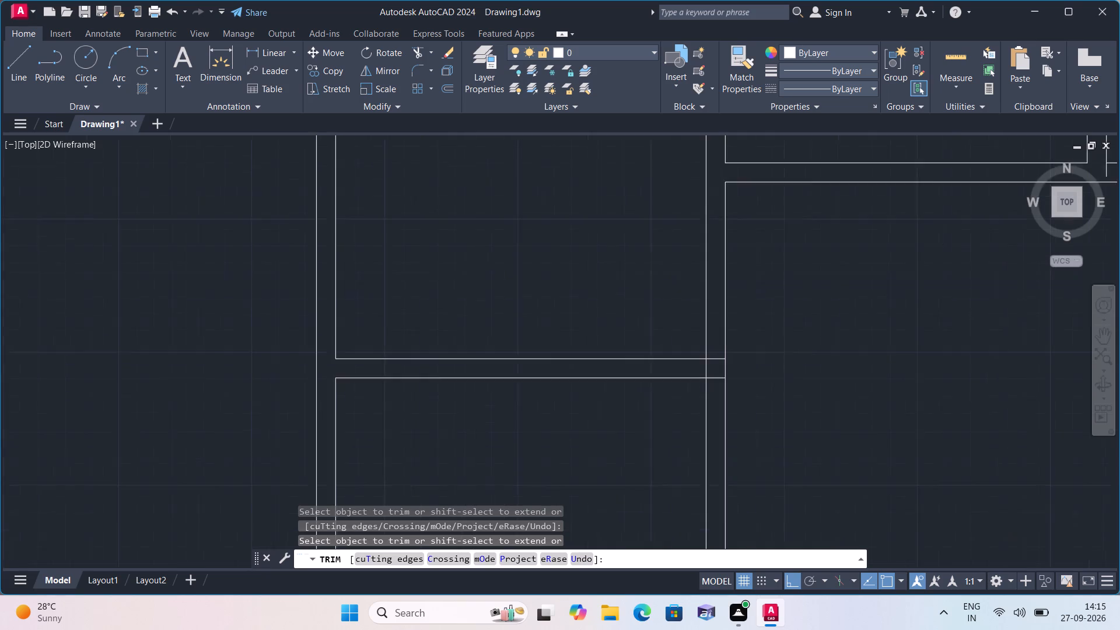
pyautogui.click(703, 366)
pyautogui.click(730, 331)
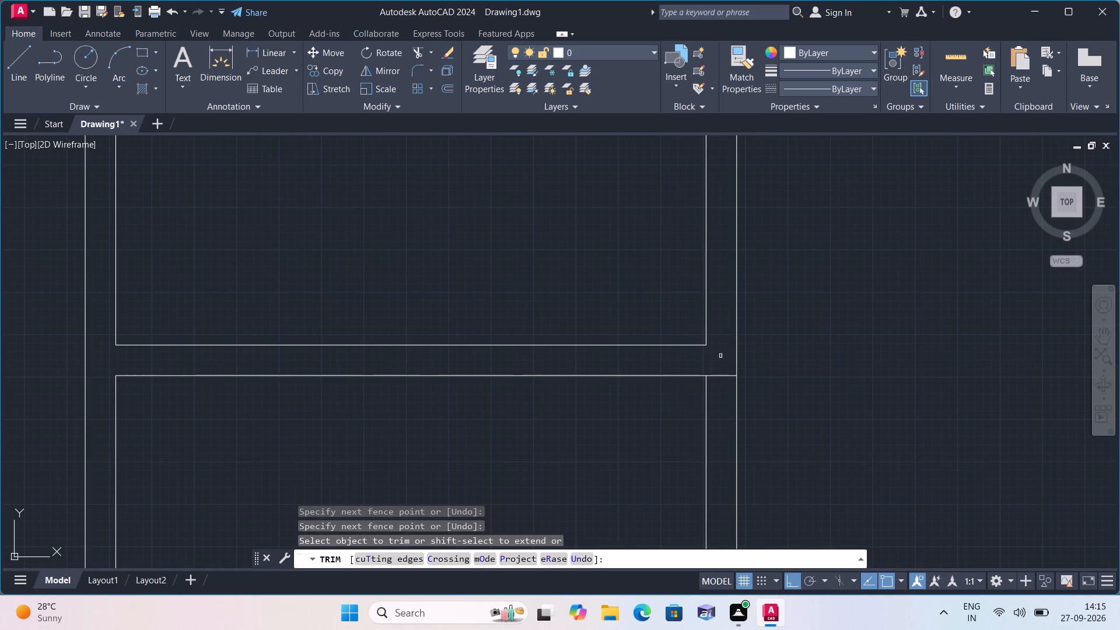
pyautogui.click(720, 373)
pyautogui.click(731, 391)
# Trim away the leftover pairs of short cross lines inside the lower west room's east wall and the west exterior wall.
pyautogui.scroll(-4, 723, 388)
pyautogui.moveTo(755, 404); pyautogui.dragTo(702, 288, button='middle')
pyautogui.scroll(3, 670, 333)
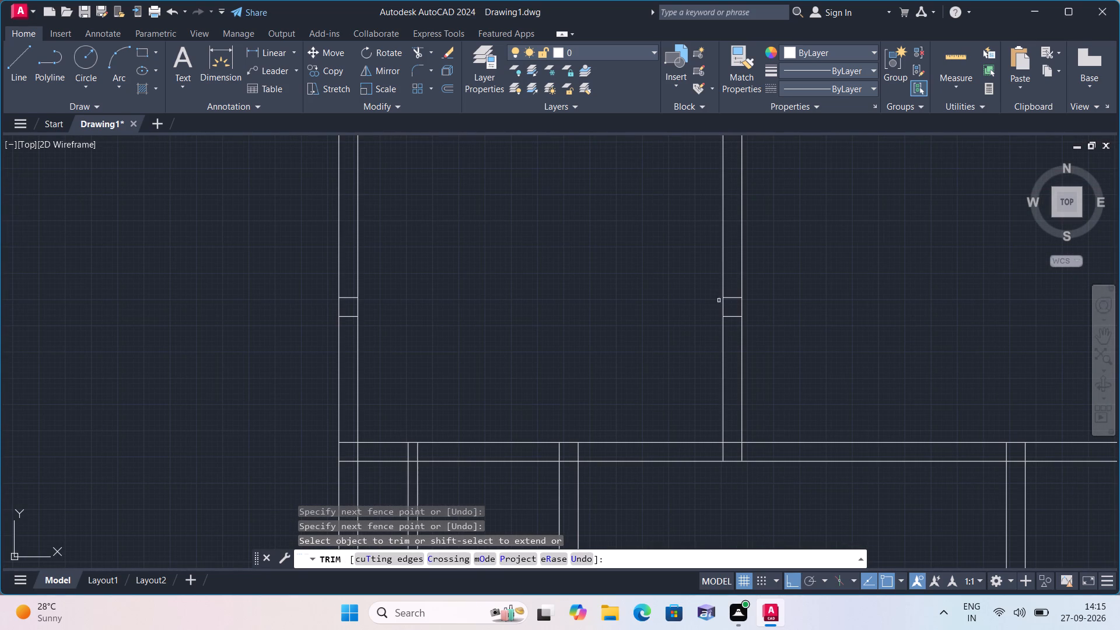
pyautogui.click(736, 288)
pyautogui.click(734, 334)
pyautogui.scroll(-1, 549, 351)
pyautogui.moveTo(549, 351); pyautogui.dragTo(540, 339, button='middle')
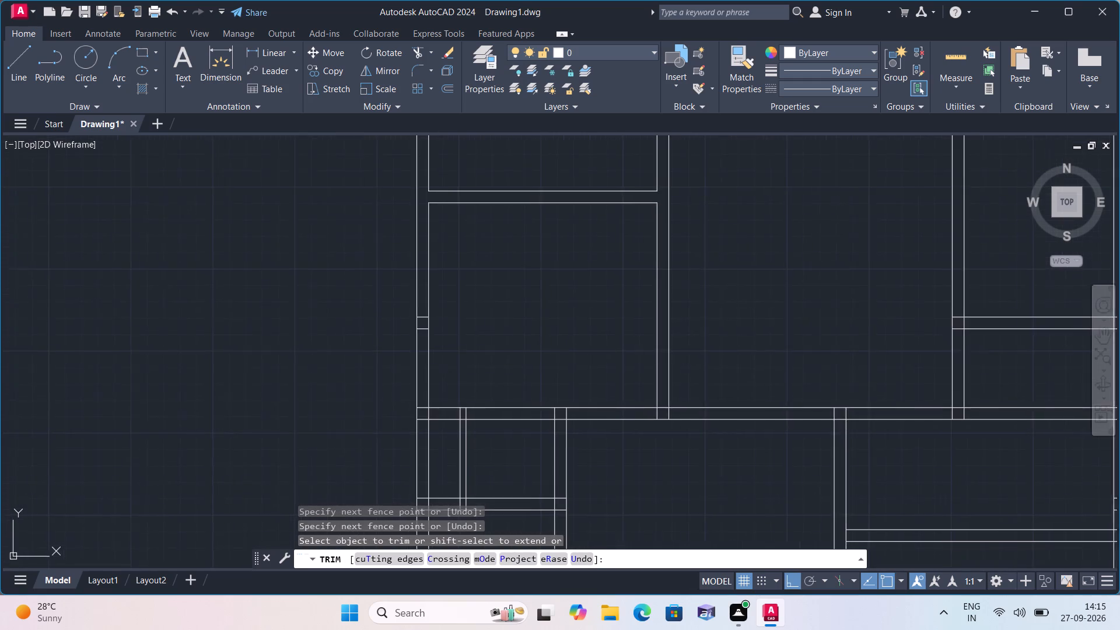
pyautogui.moveTo(540, 339); pyautogui.dragTo(542, 278, button='middle')
pyautogui.scroll(2, 436, 232)
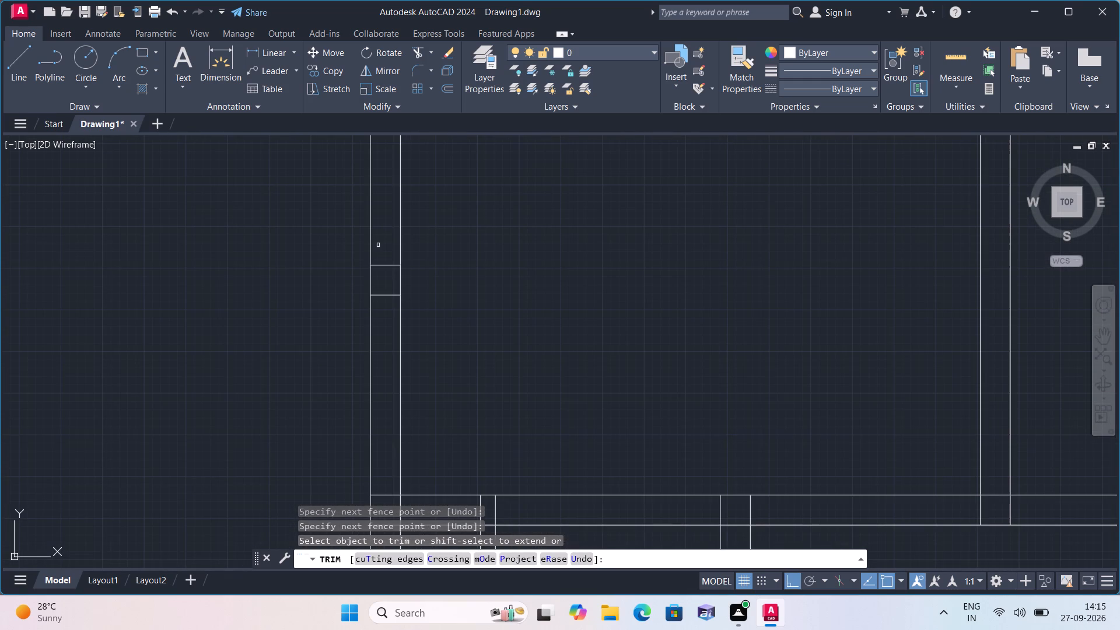
pyautogui.moveTo(378, 245); pyautogui.dragTo(379, 255)
pyautogui.click(379, 344)
# Trim the long lower horizontal wall's upper line inside the west wall, plus the overlaps at the thin partition's east line.
pyautogui.scroll(-3, 377, 345)
pyautogui.moveTo(484, 373); pyautogui.dragTo(527, 276, button='middle')
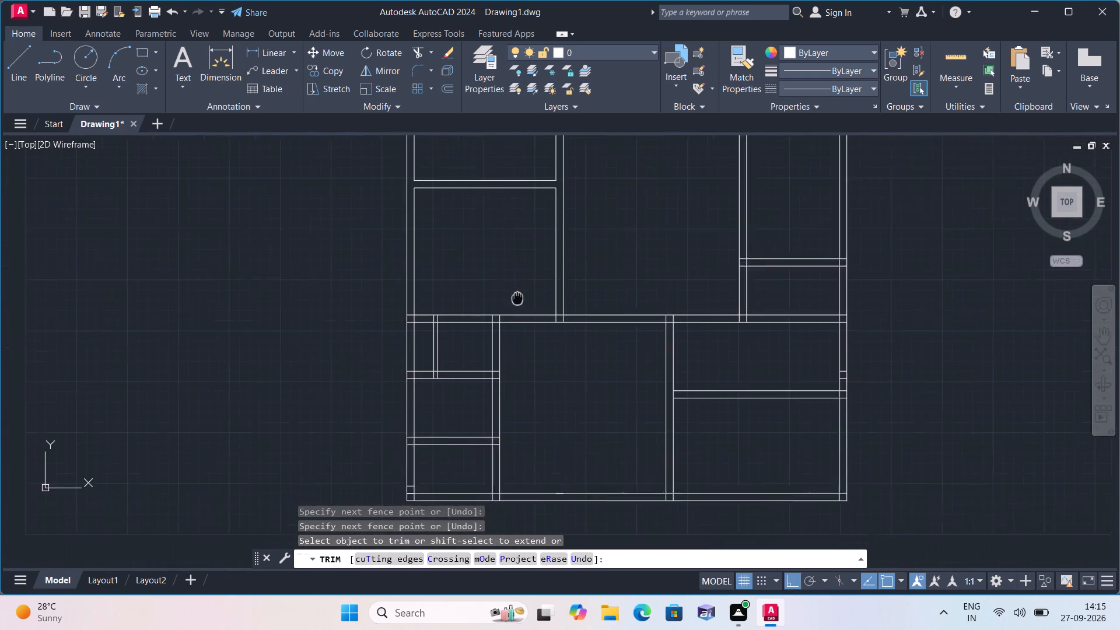
pyautogui.moveTo(527, 276); pyautogui.dragTo(527, 275, button='middle')
pyautogui.scroll(2, 414, 276)
pyautogui.click(432, 302)
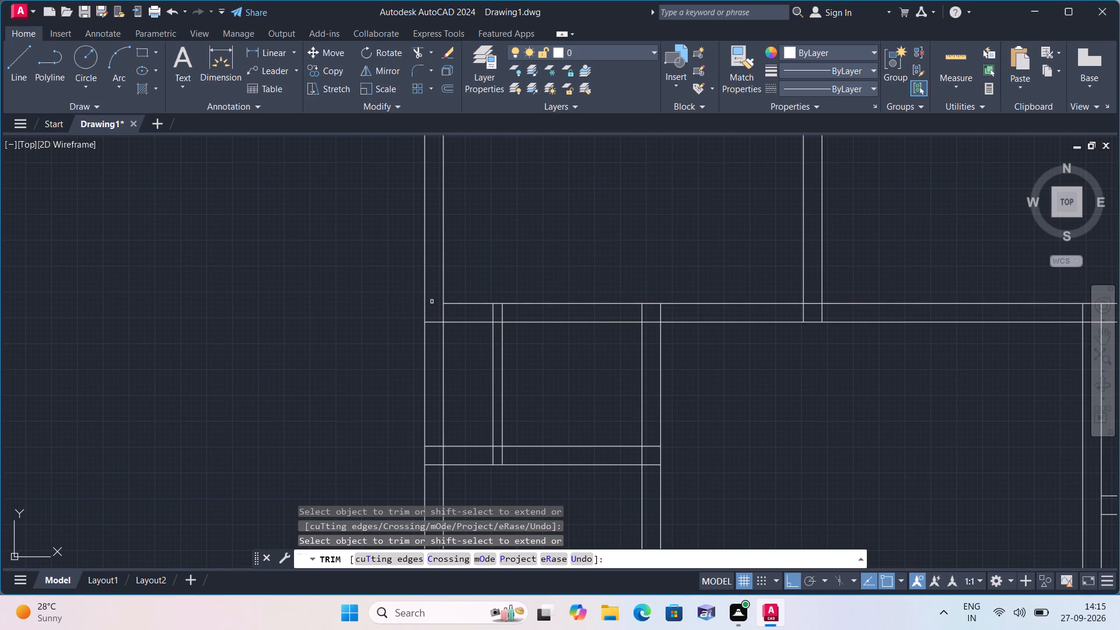
pyautogui.scroll(1, 508, 313)
pyautogui.click(496, 311)
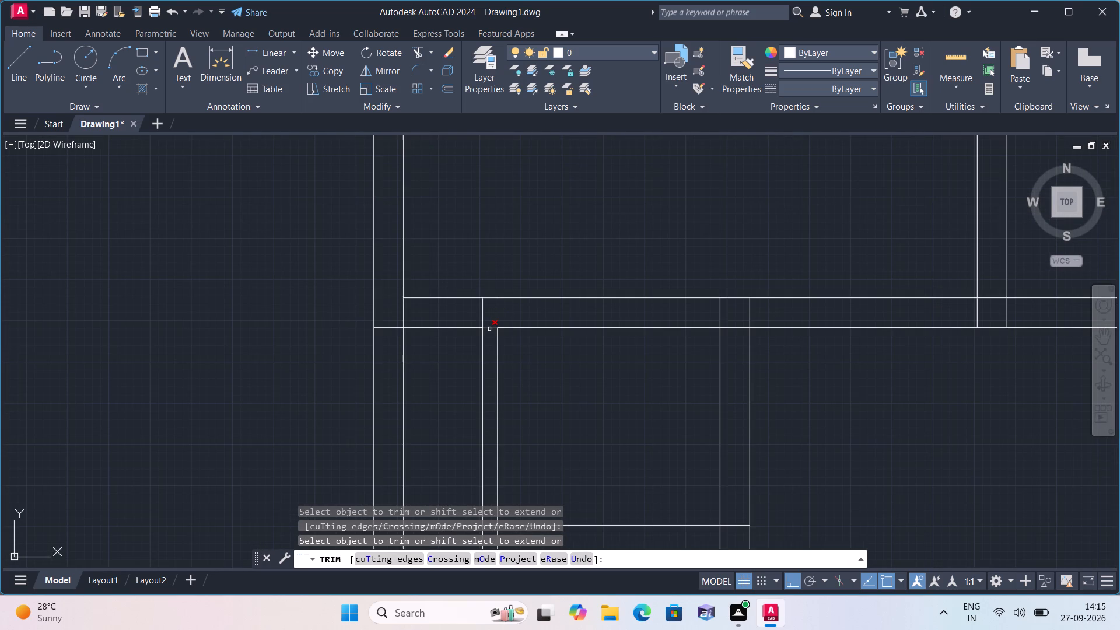
pyautogui.click(490, 328)
# Trim the overlaps where the small bottom-left rooms' east wall and the vertical interior wall above meet the long horizontal wall.
pyautogui.scroll(-1, 492, 325)
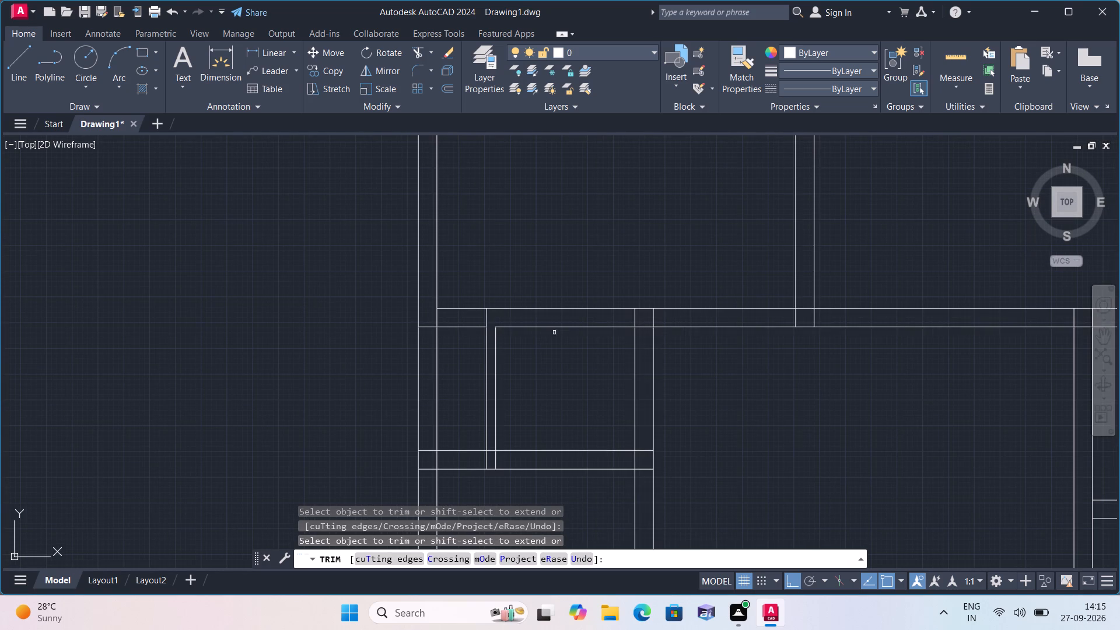
pyautogui.click(590, 320)
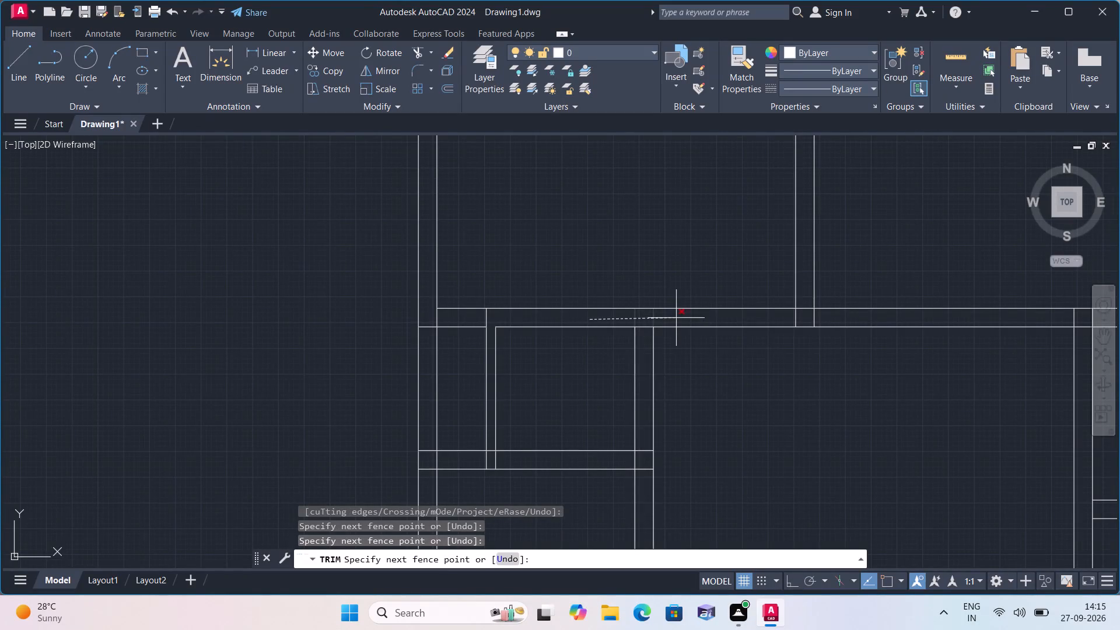
pyautogui.click(853, 314)
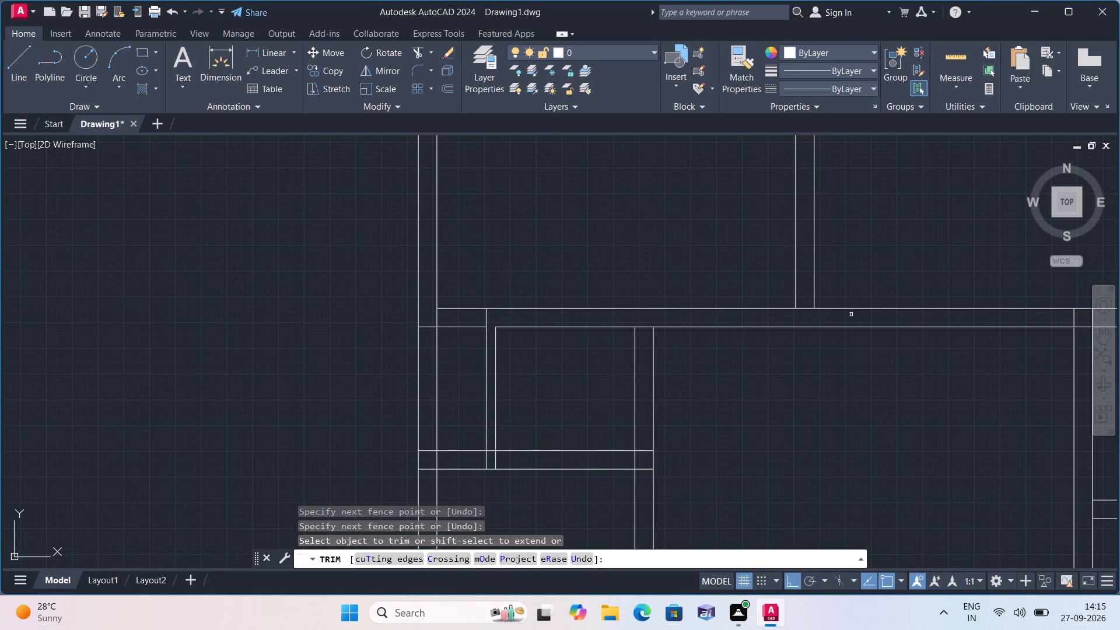
pyautogui.click(802, 309)
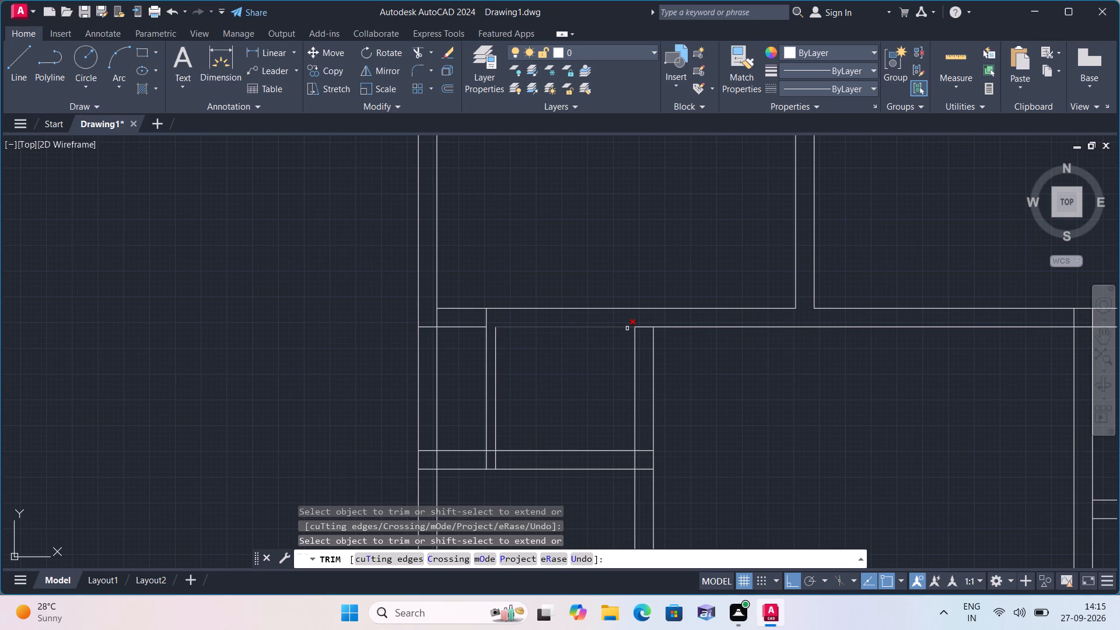
pyautogui.click(647, 327)
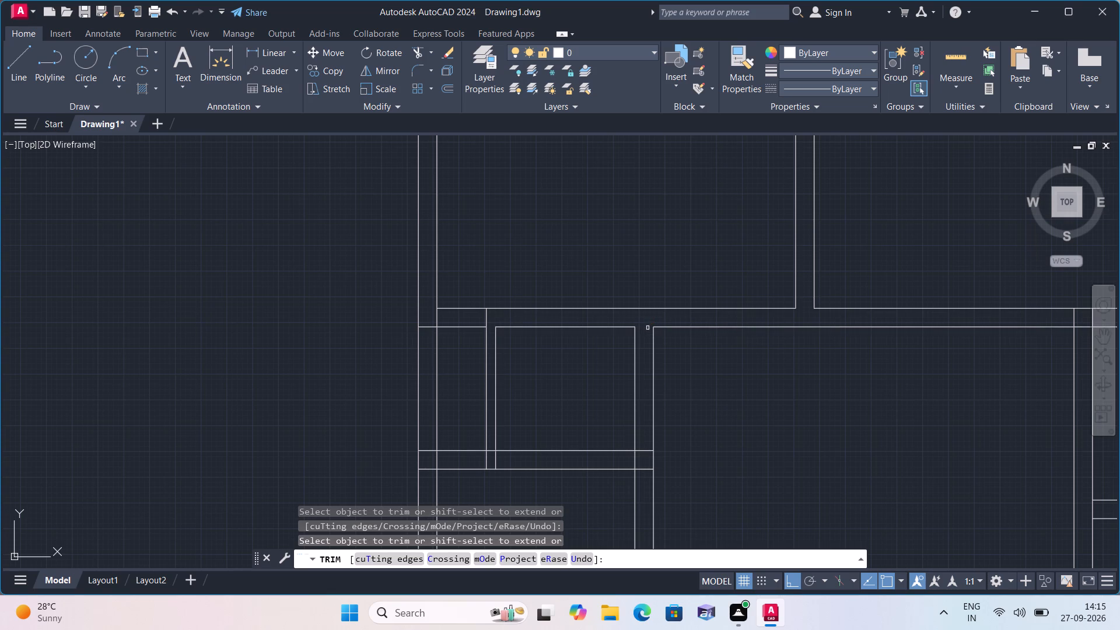
# Trim away the east line of the small bottom-left rooms' east wall alongside all three rooms.
pyautogui.click(653, 334)
pyautogui.moveTo(663, 349); pyautogui.dragTo(629, 288, button='middle')
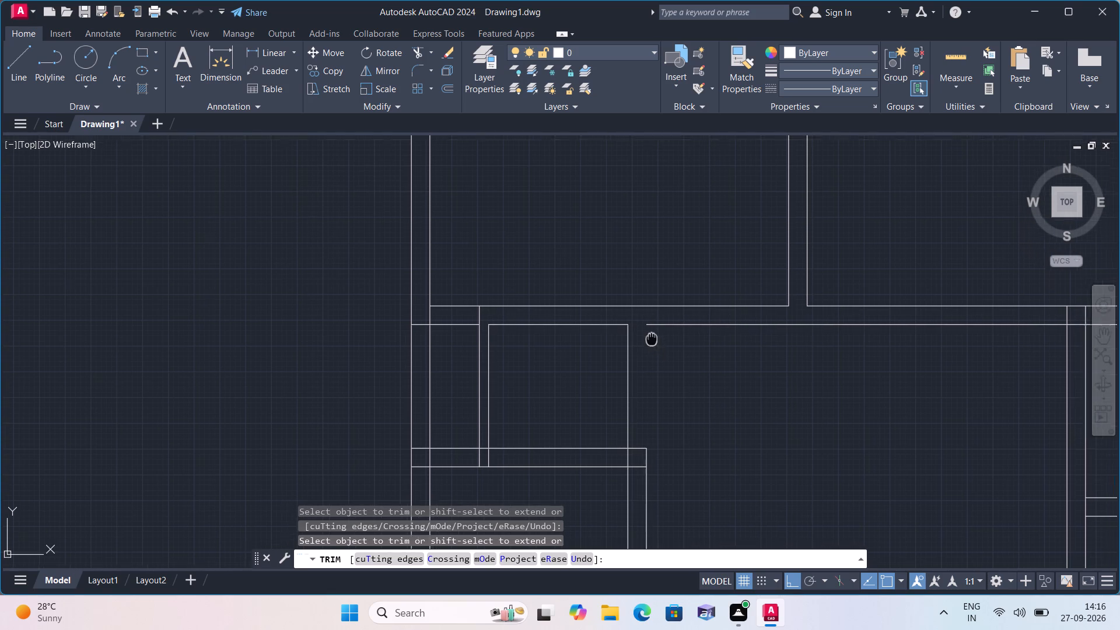
pyautogui.moveTo(629, 288); pyautogui.dragTo(627, 285, button='middle')
pyautogui.moveTo(643, 377); pyautogui.dragTo(628, 283, button='middle')
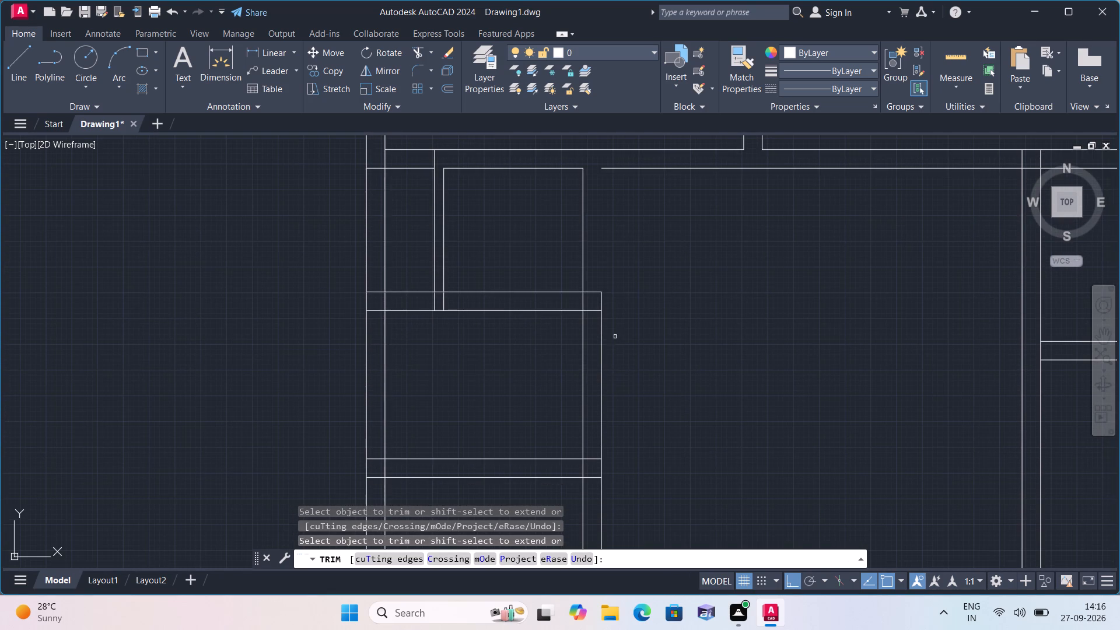
pyautogui.click(604, 366)
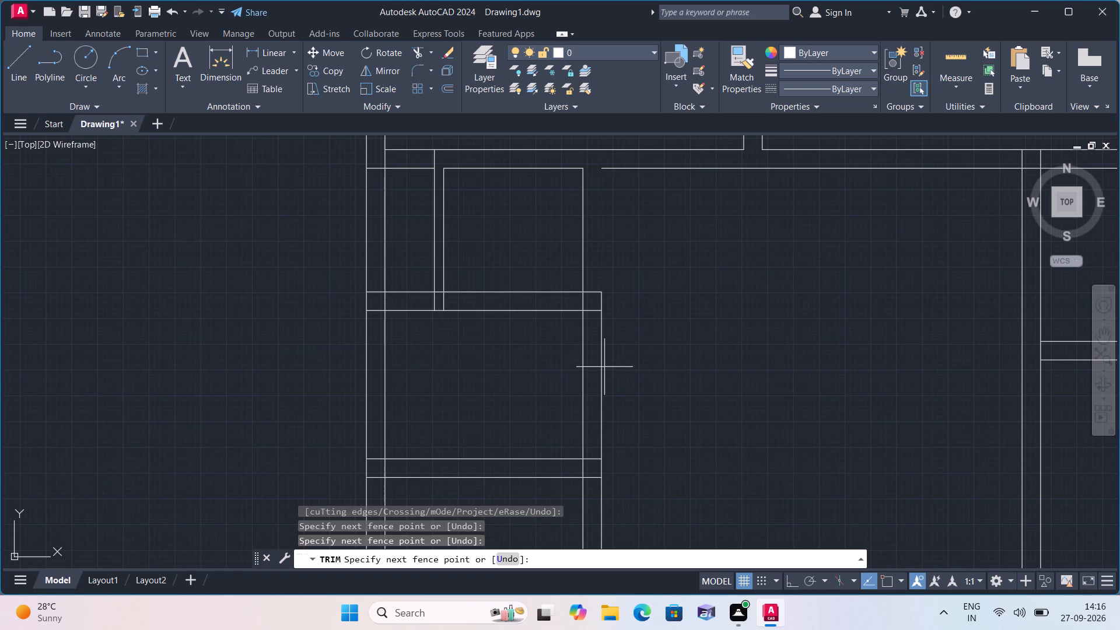
pyautogui.click(598, 373)
pyautogui.moveTo(615, 373); pyautogui.dragTo(612, 281, button='middle')
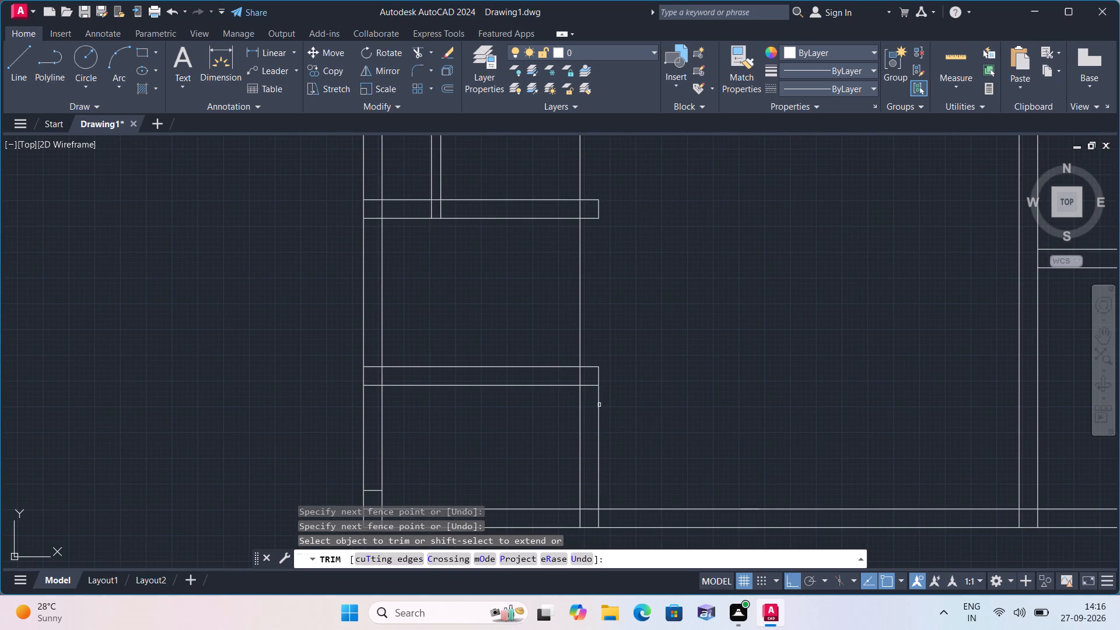
pyautogui.click(598, 408)
# Trim both cross walls' ends back to the small rooms' remaining east line and remove the leftover short vertical pieces beside them.
pyautogui.click(592, 392)
pyautogui.click(598, 352)
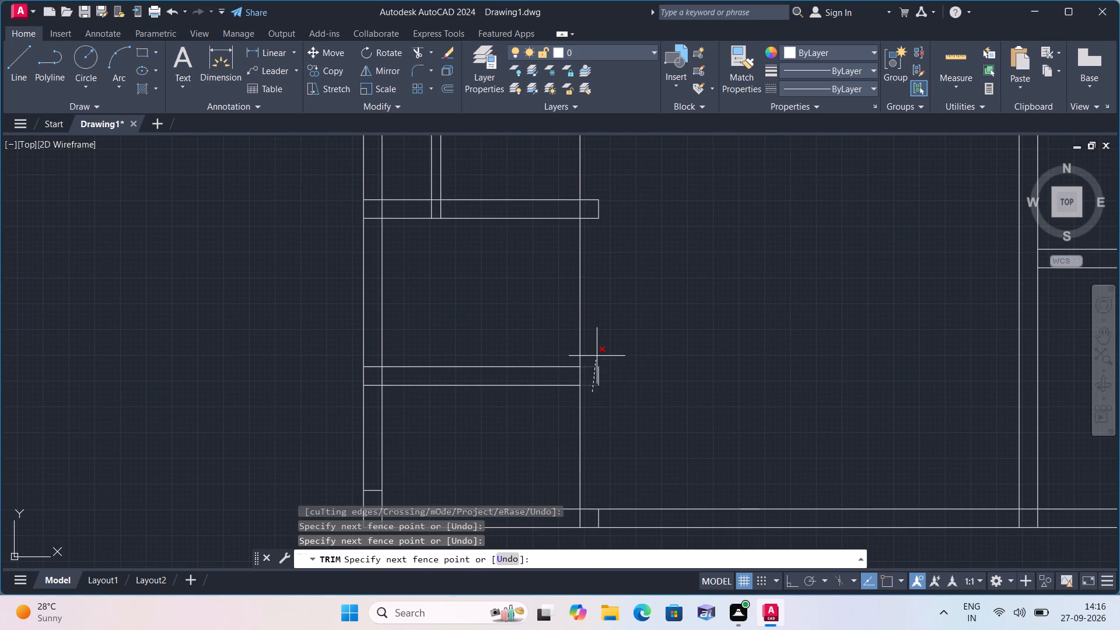
pyautogui.click(600, 373)
pyautogui.moveTo(596, 268); pyautogui.dragTo(596, 250)
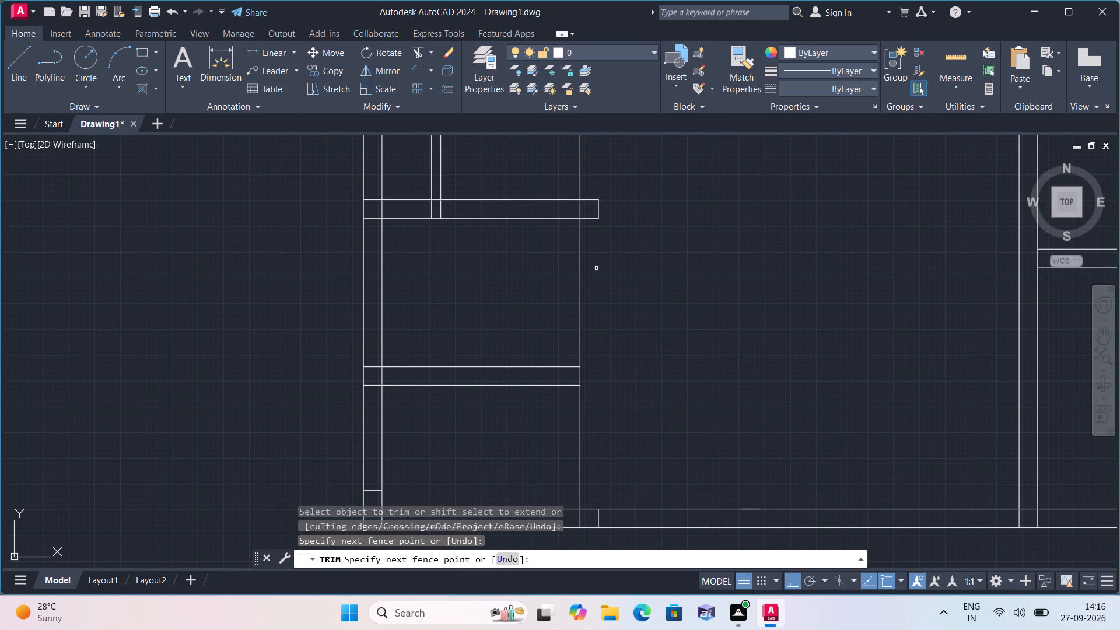
pyautogui.moveTo(596, 250); pyautogui.dragTo(594, 239)
pyautogui.click(584, 181)
pyautogui.click(590, 236)
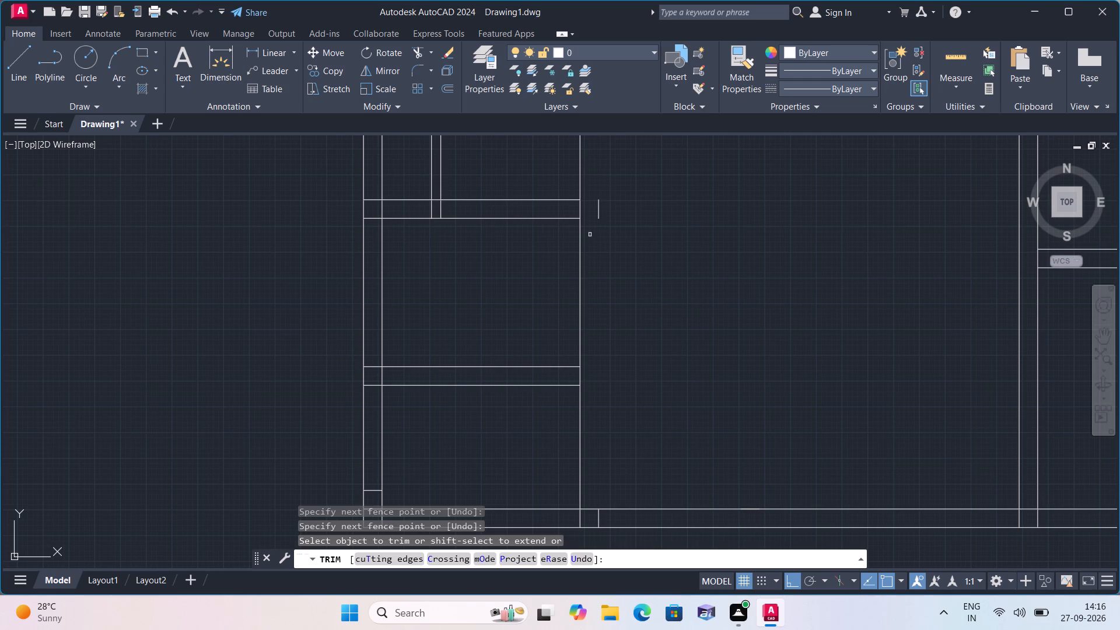
pyautogui.click(601, 211)
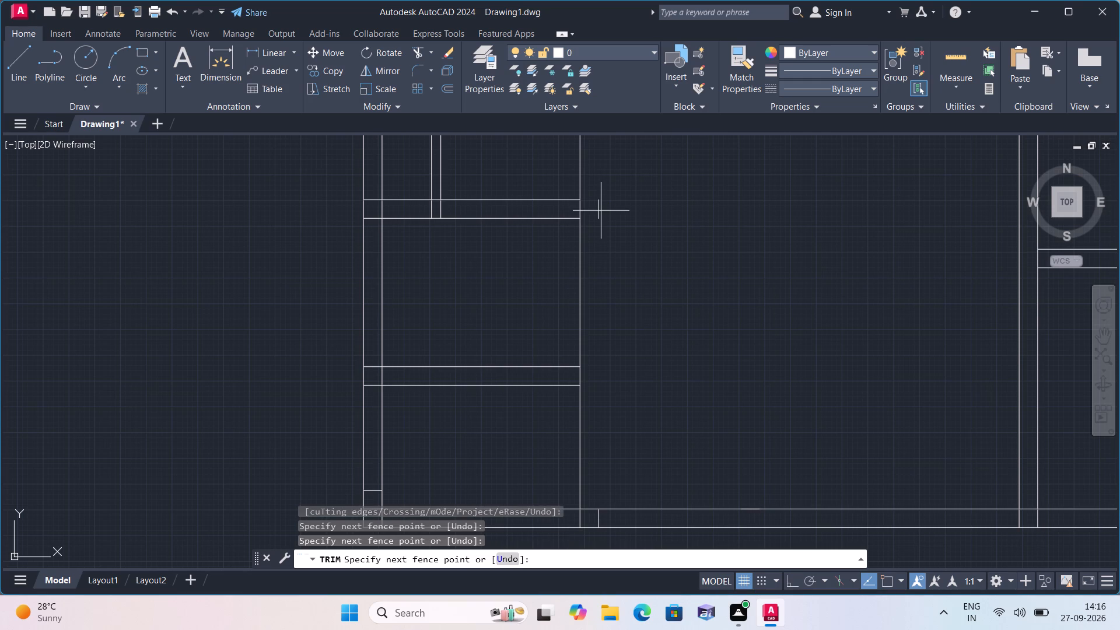
pyautogui.click(601, 211)
pyautogui.scroll(-1, 601, 211)
pyautogui.moveTo(632, 237); pyautogui.dragTo(698, 342, button='middle')
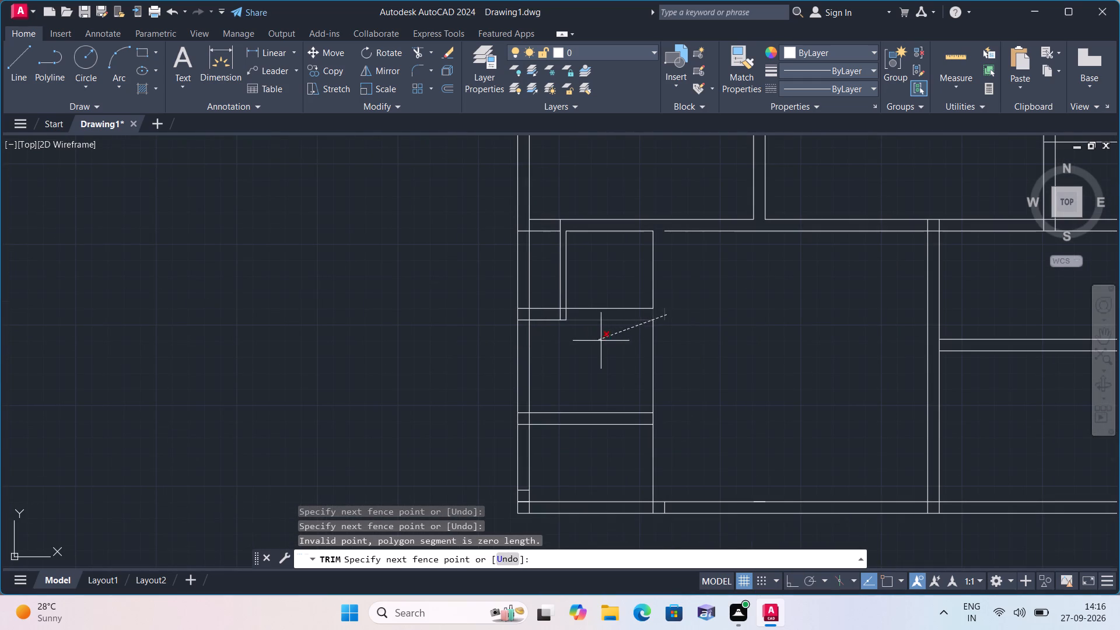
pyautogui.click(677, 314)
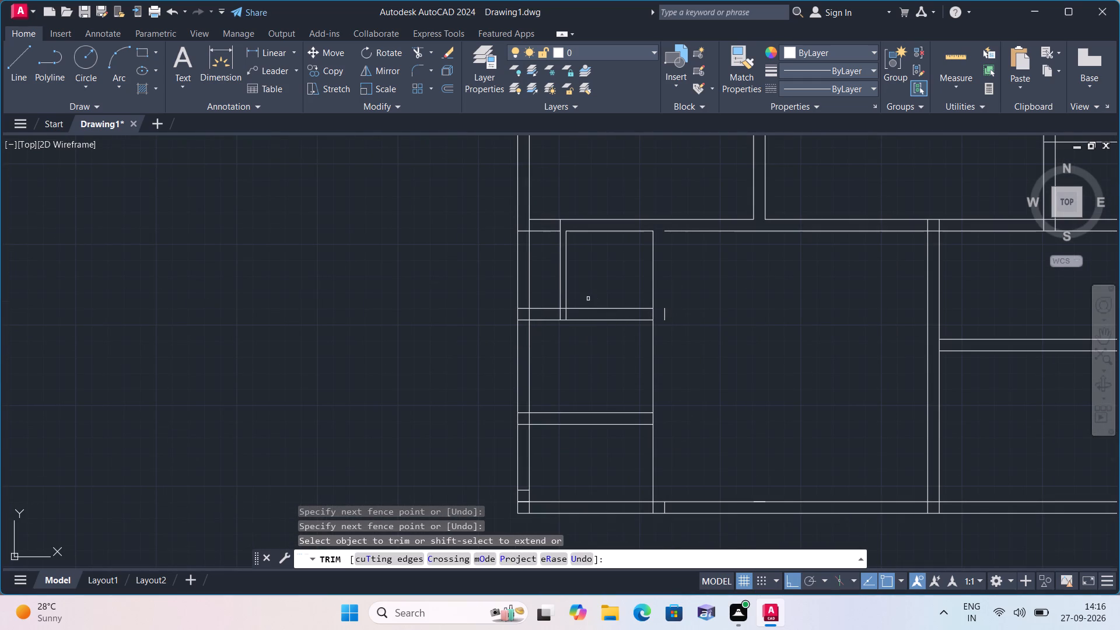
pyautogui.click(667, 310)
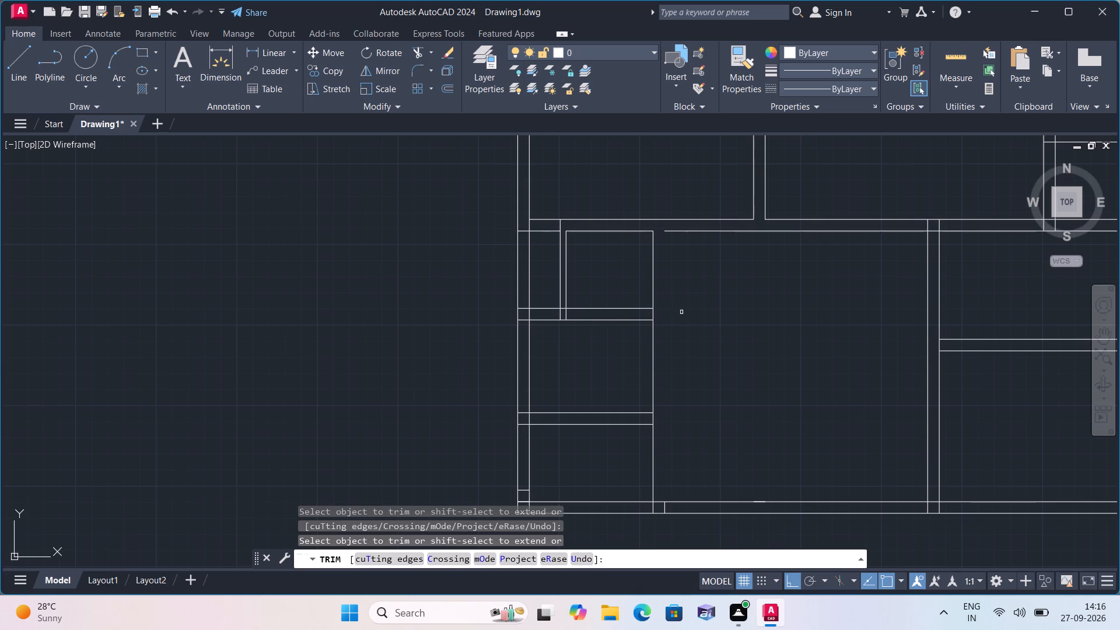
pyautogui.press('Escape')
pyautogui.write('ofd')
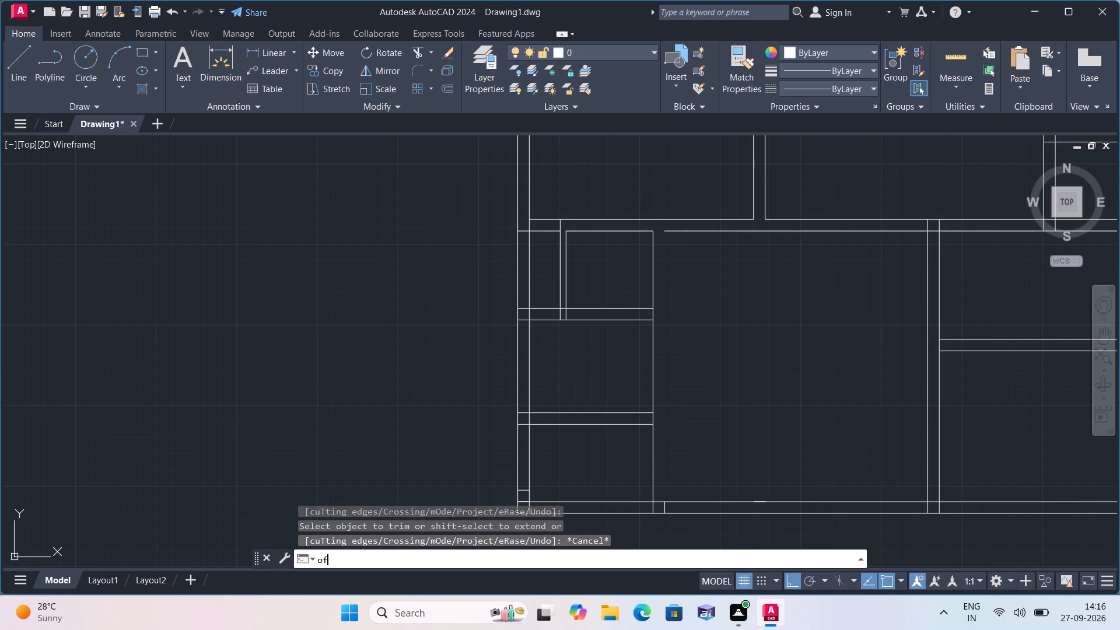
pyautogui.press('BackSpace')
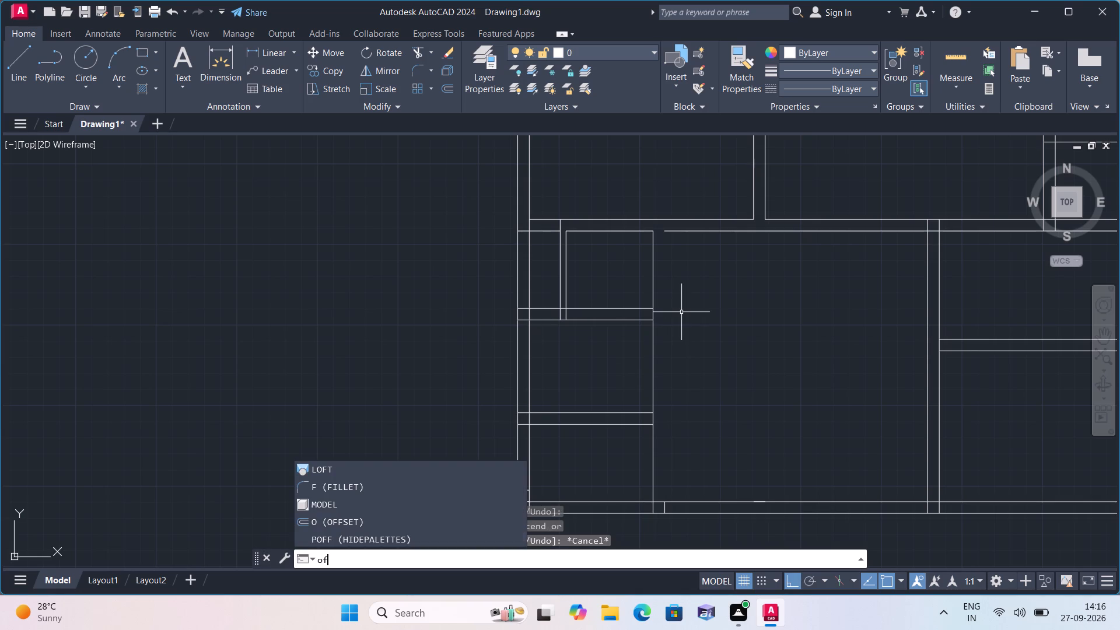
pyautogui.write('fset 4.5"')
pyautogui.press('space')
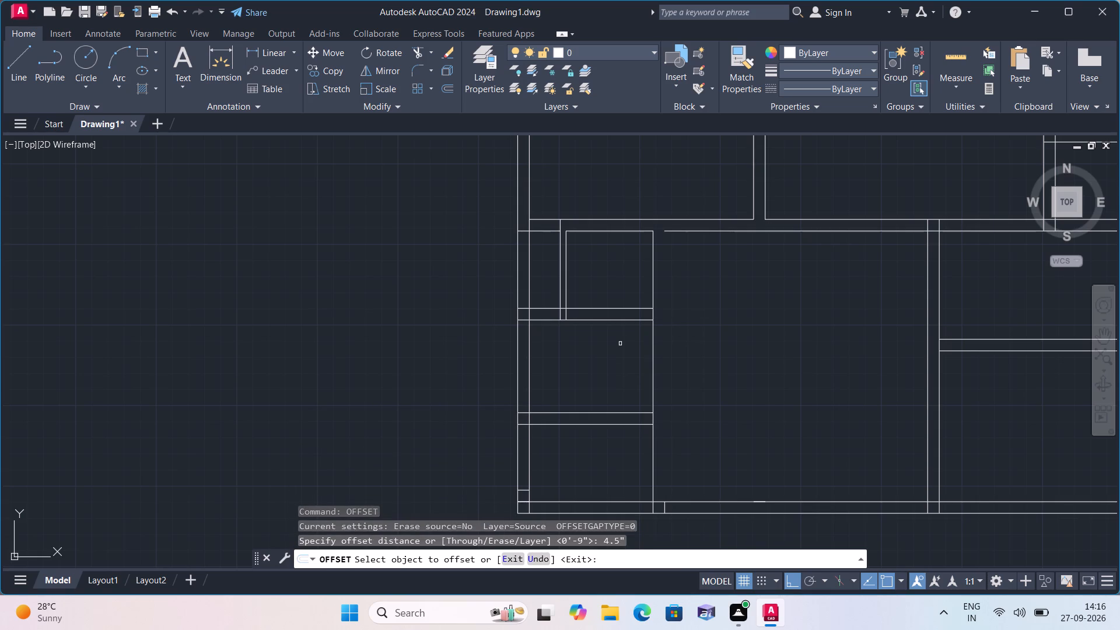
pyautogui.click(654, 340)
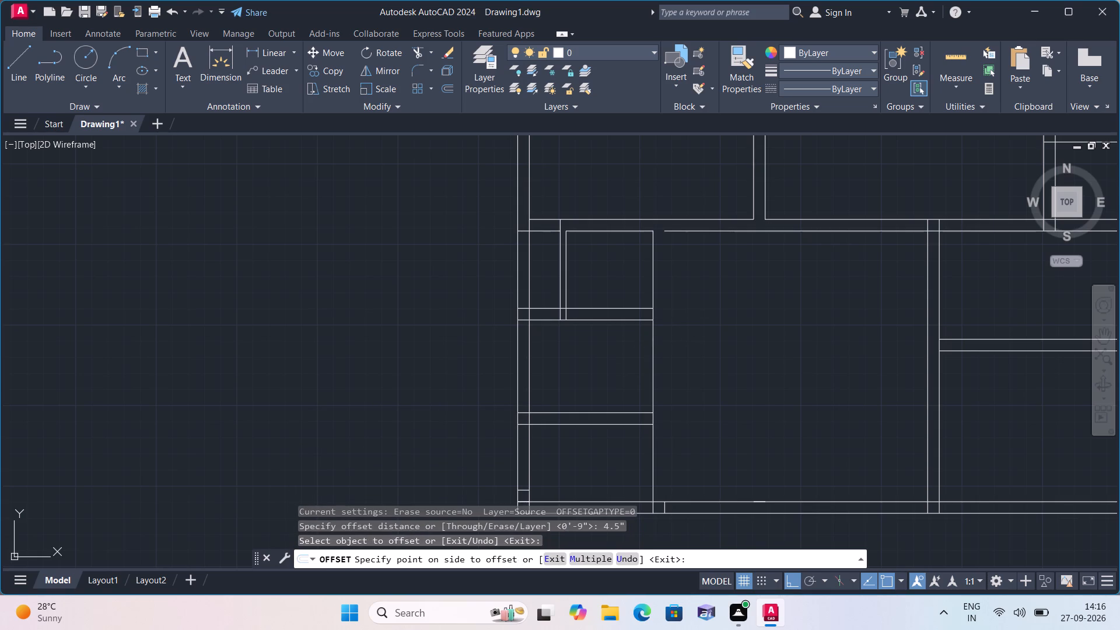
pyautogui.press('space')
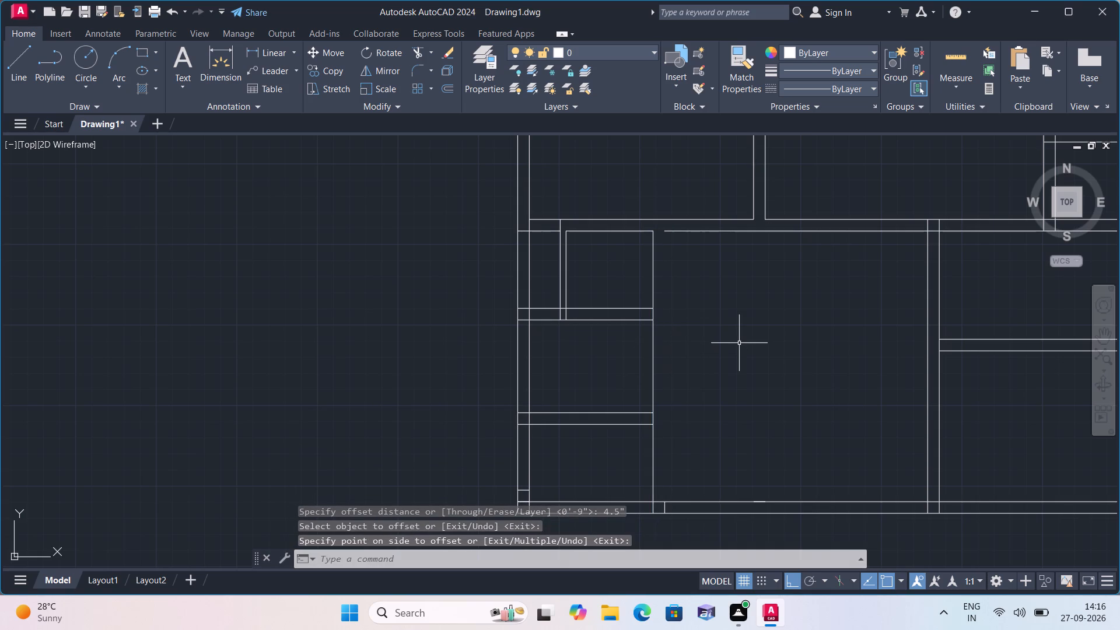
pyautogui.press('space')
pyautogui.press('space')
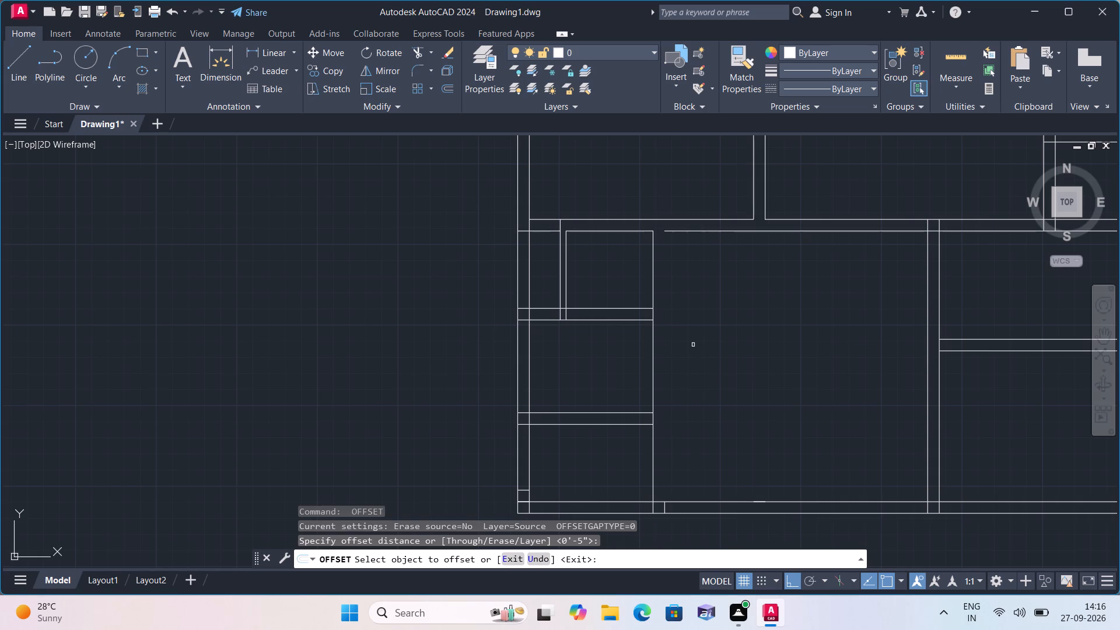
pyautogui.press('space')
# Offset the small bottom-left rooms' remaining east wall line 4.5" outward to the east.
pyautogui.press('space')
pyautogui.write('4.5"')
pyautogui.press('space')
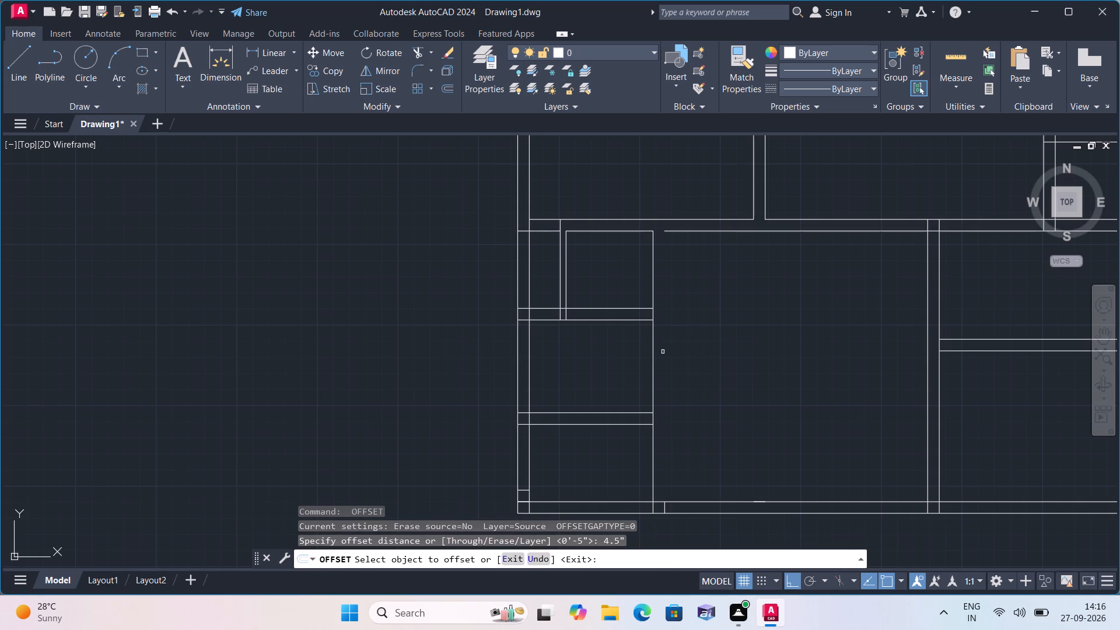
pyautogui.click(652, 353)
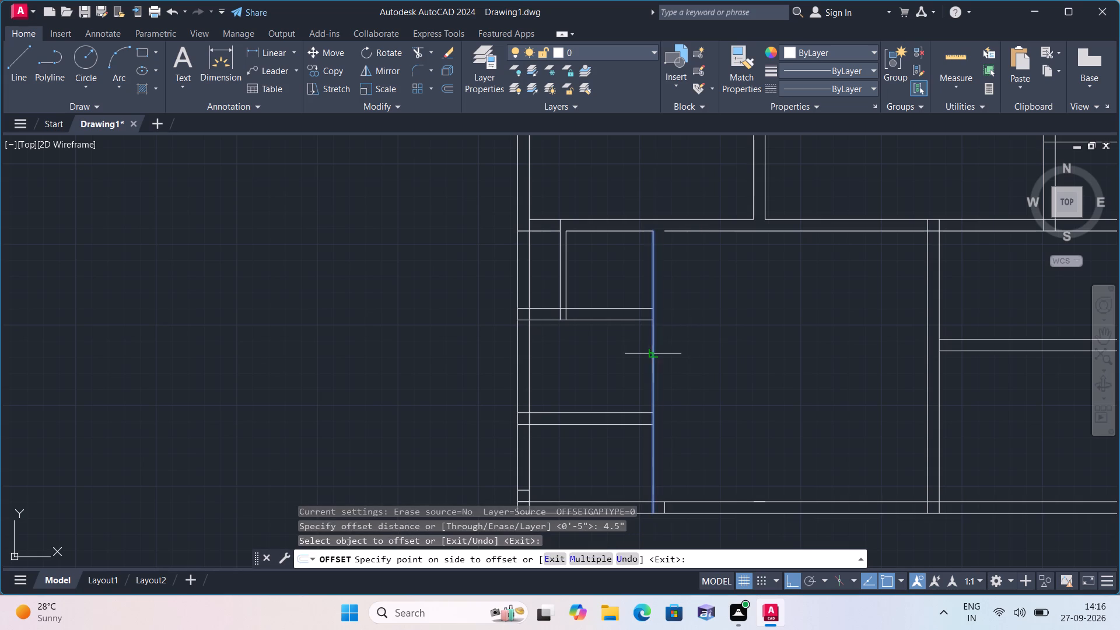
pyautogui.click(708, 345)
pyautogui.click(708, 344)
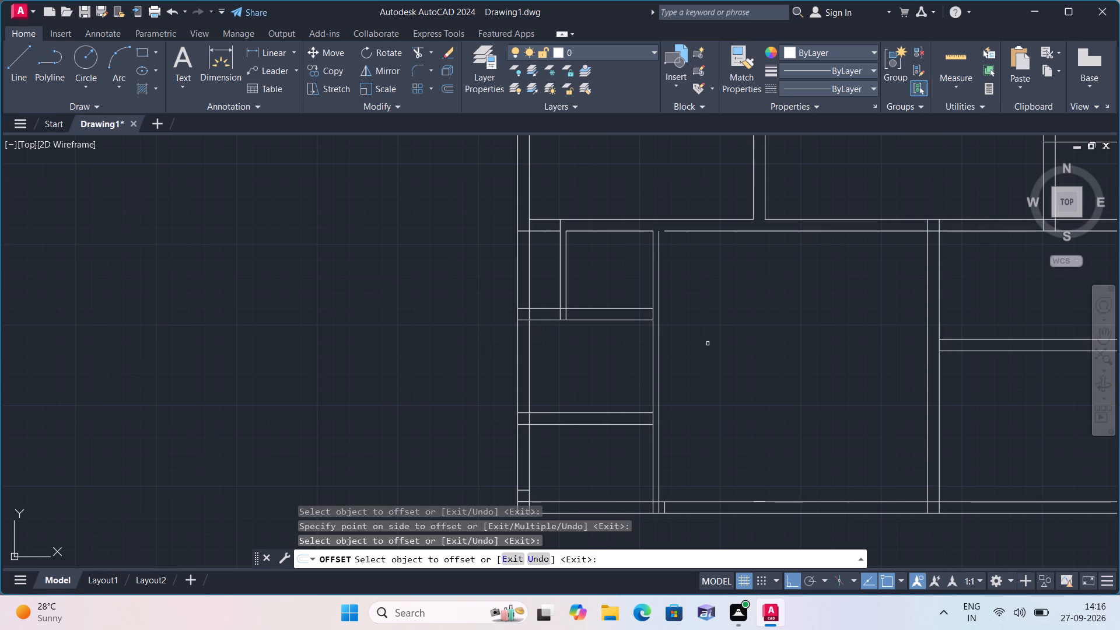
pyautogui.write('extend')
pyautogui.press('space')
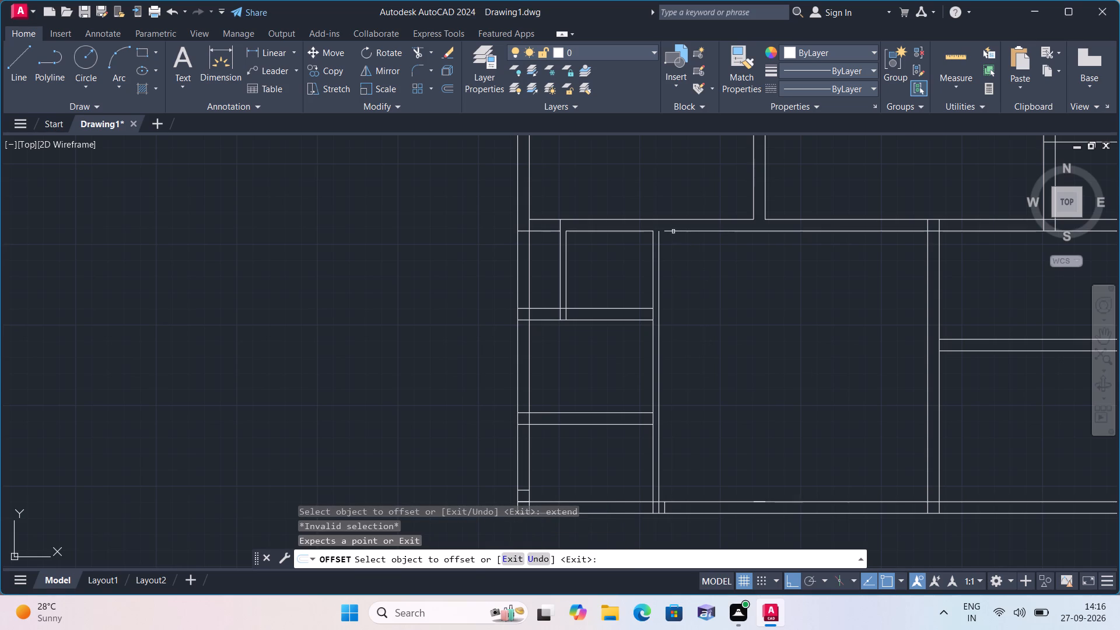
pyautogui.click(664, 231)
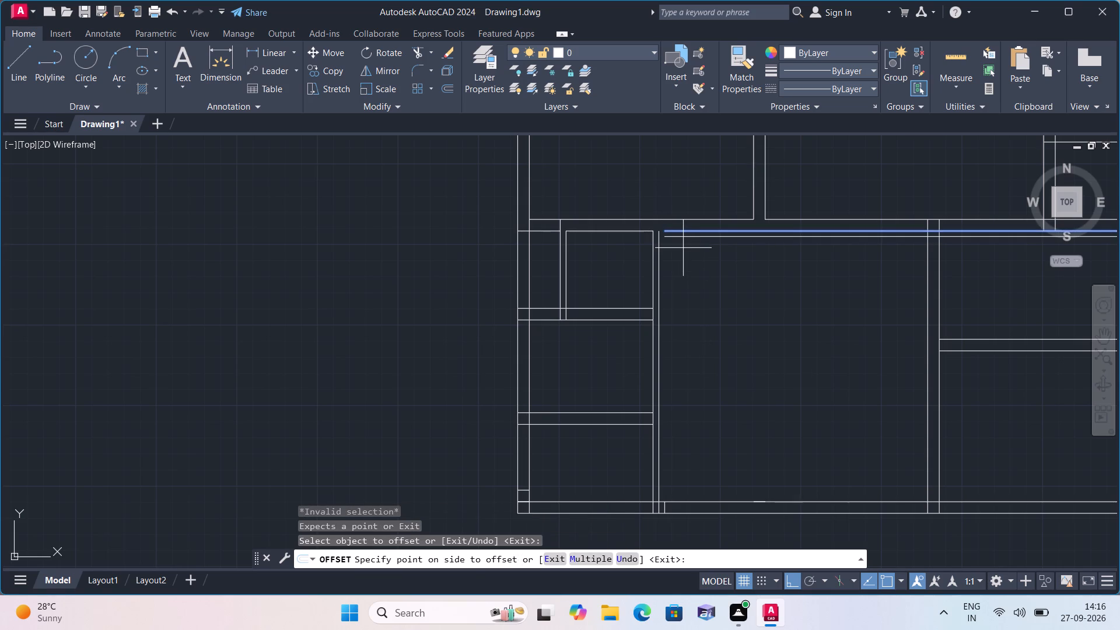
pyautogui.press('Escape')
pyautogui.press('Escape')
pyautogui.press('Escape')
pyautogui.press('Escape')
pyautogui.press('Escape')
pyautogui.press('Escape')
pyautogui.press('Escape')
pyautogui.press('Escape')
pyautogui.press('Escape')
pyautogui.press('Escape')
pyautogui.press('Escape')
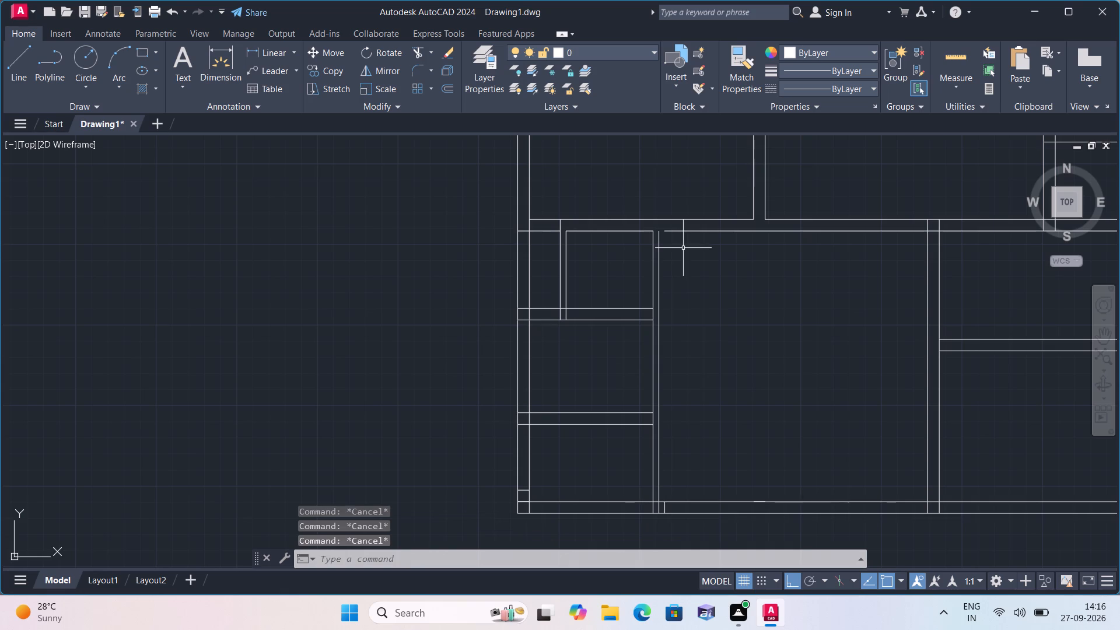
# Extend the long horizontal wall's lower line west to the offset line of the small rooms' east partition.
pyautogui.write('exte')
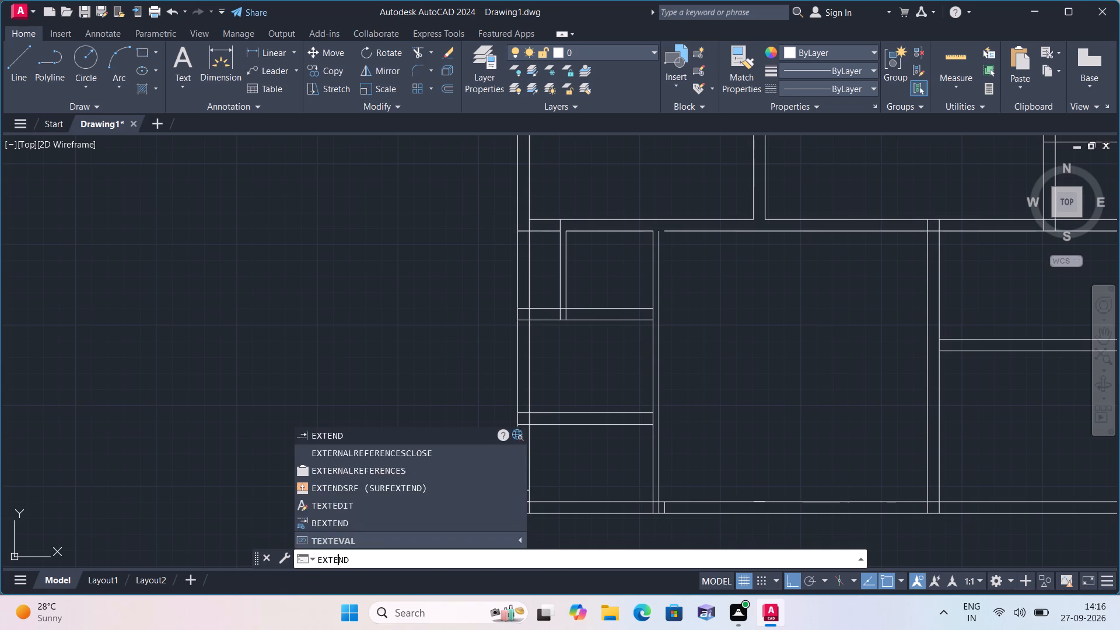
pyautogui.press('space')
pyautogui.click(668, 230)
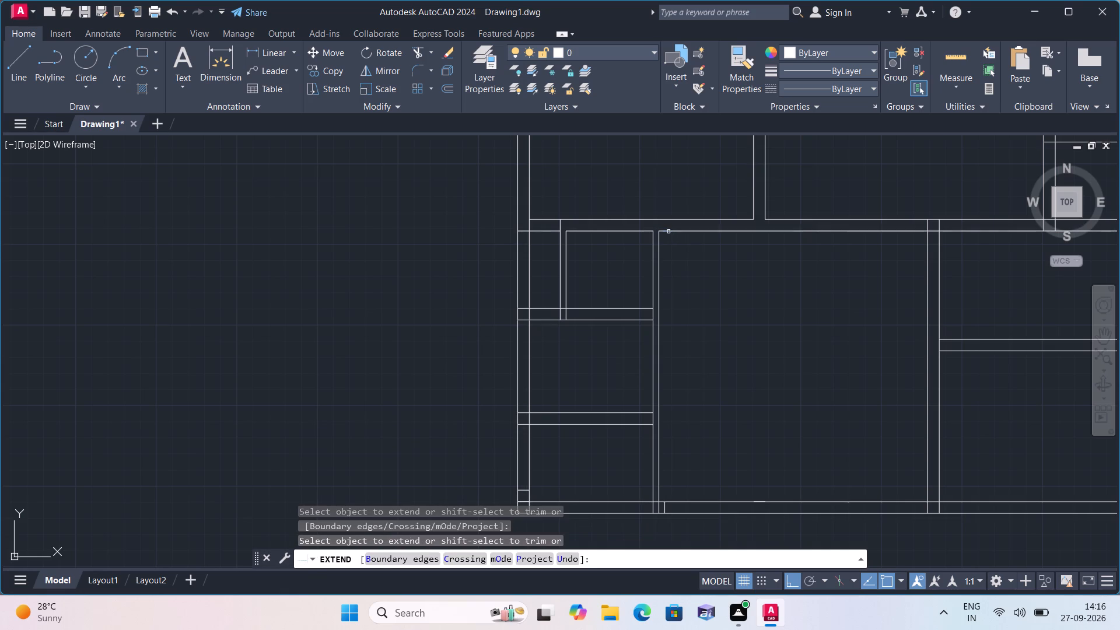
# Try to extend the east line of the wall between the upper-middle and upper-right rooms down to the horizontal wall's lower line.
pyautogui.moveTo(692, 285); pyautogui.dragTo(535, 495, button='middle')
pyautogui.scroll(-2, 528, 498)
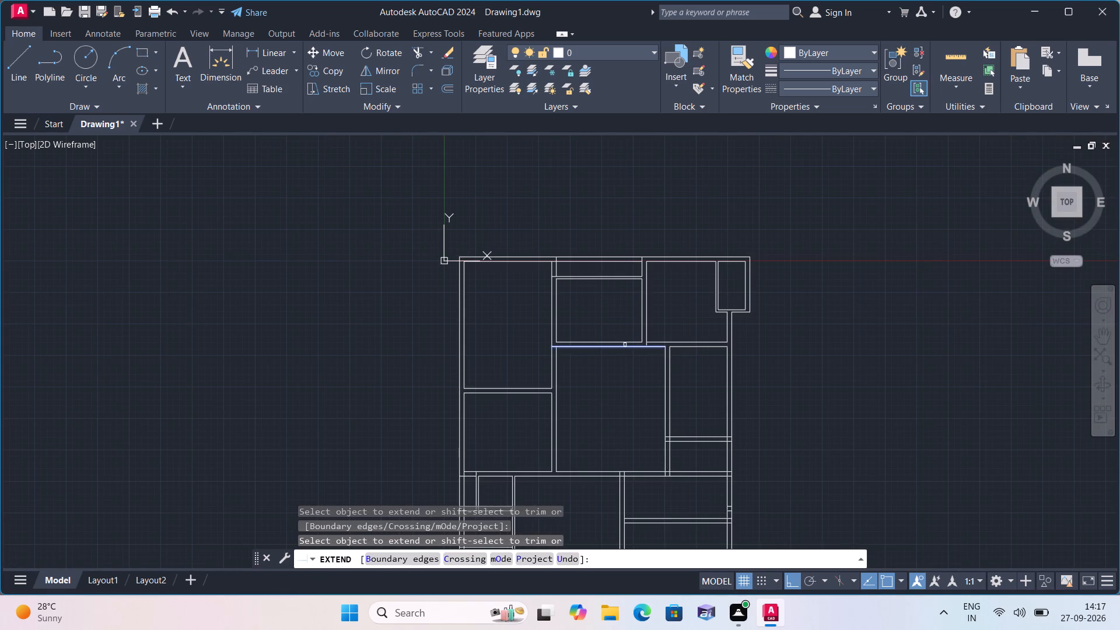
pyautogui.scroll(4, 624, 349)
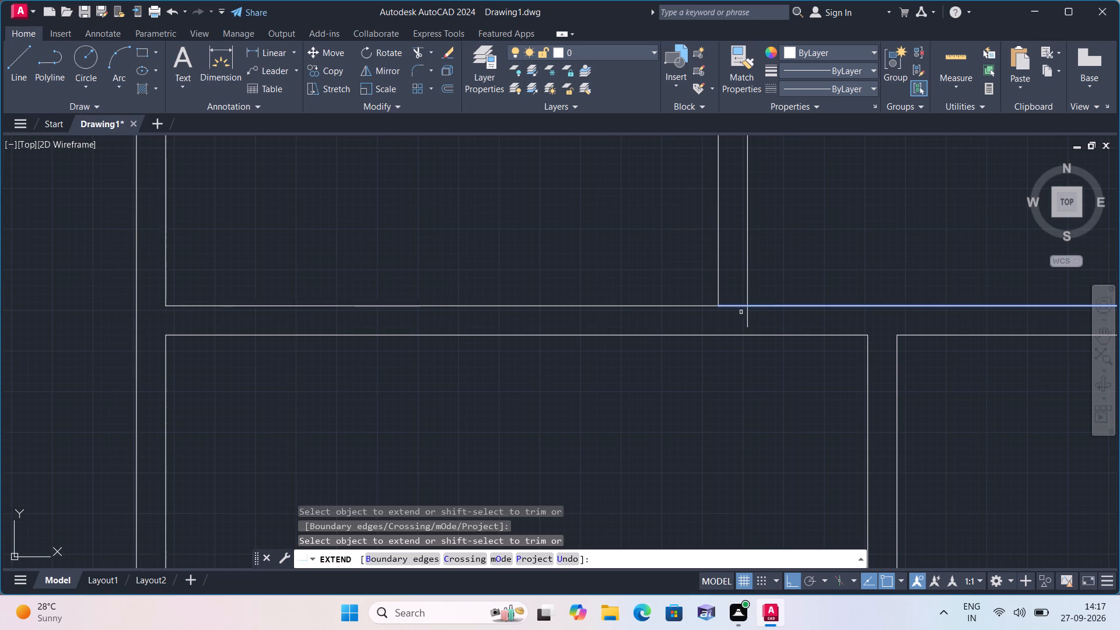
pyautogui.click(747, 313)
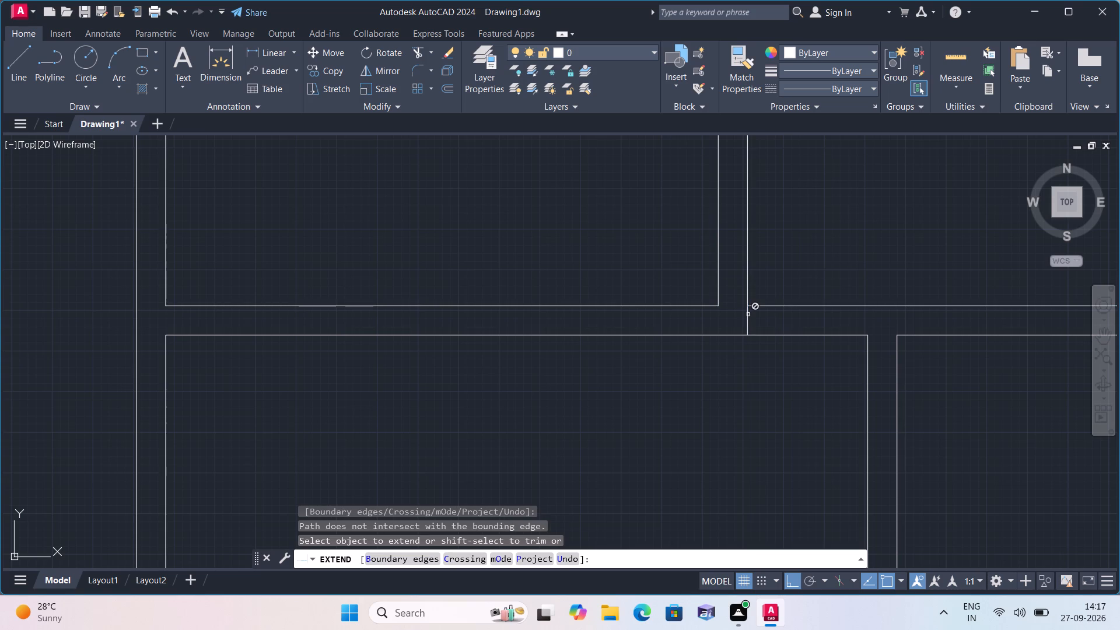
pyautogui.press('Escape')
# Examine the whole floor plan and the wall junctions around the small bottom-left rooms.
pyautogui.scroll(-2, 677, 362)
pyautogui.scroll(-2, 526, 391)
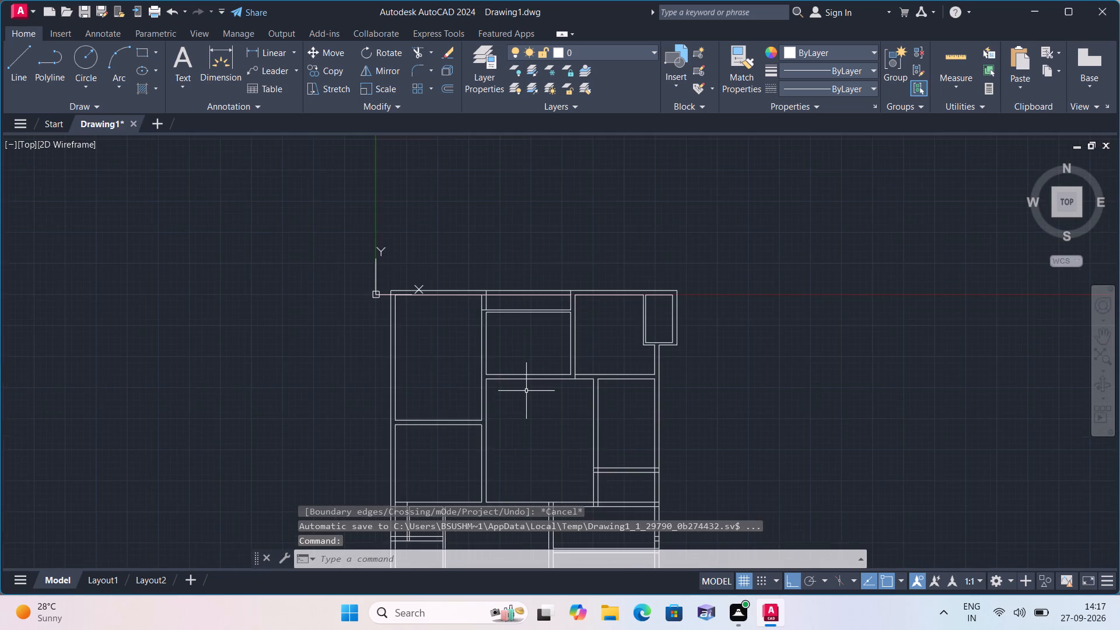
pyautogui.scroll(-1, 526, 391)
pyautogui.moveTo(520, 404); pyautogui.dragTo(549, 333, button='middle')
pyautogui.scroll(-1, 549, 332)
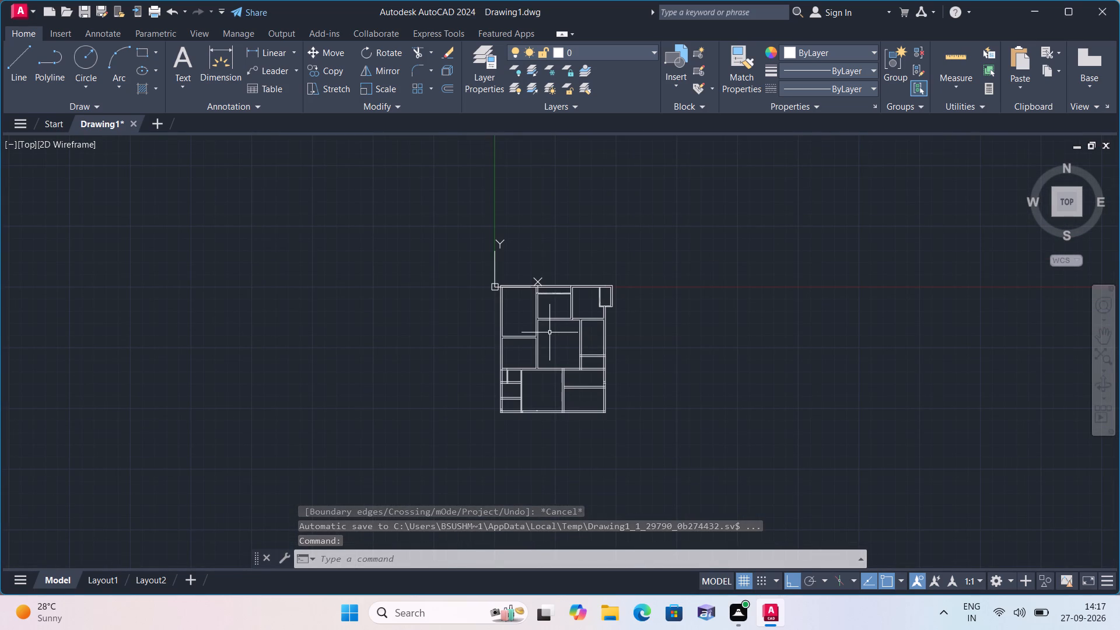
pyautogui.scroll(1, 548, 349)
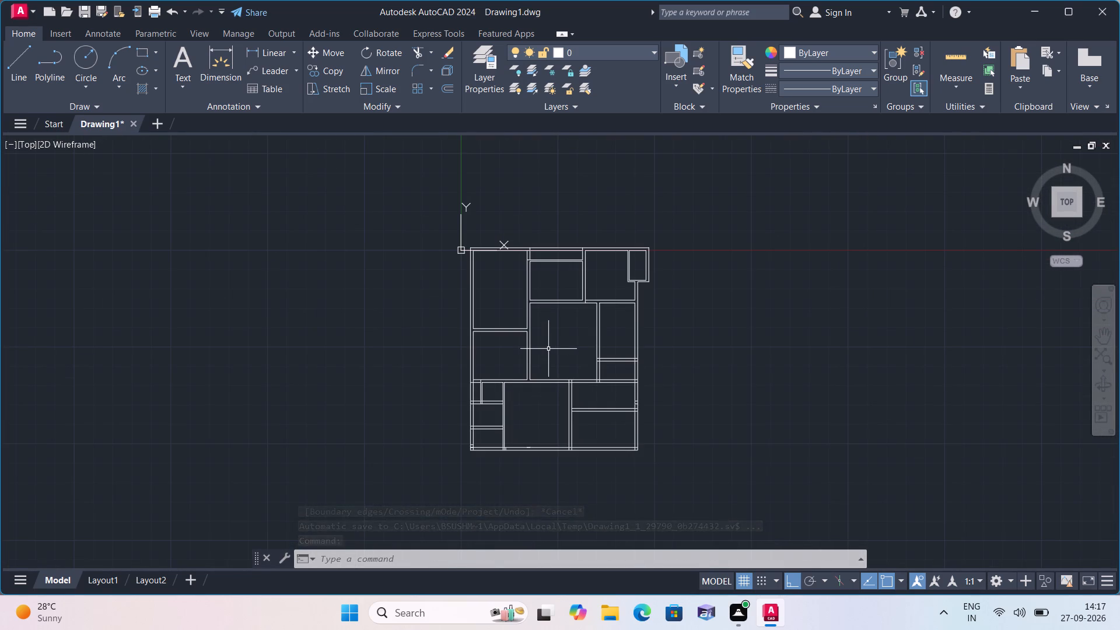
pyautogui.moveTo(548, 349); pyautogui.dragTo(639, 276, button='middle')
pyautogui.scroll(1, 601, 317)
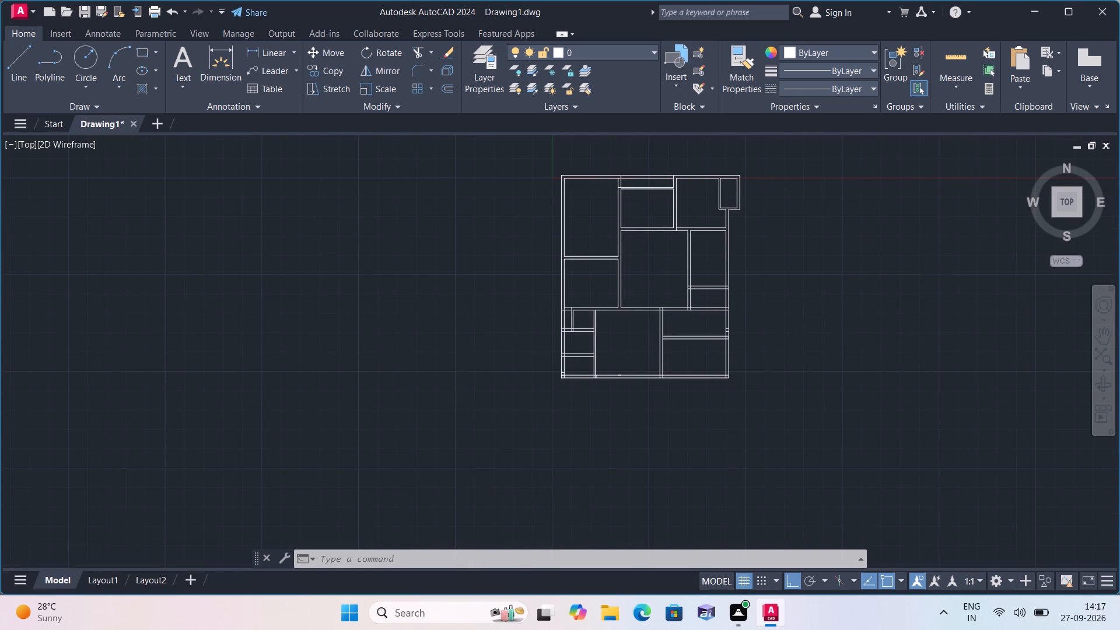
pyautogui.scroll(1, 596, 326)
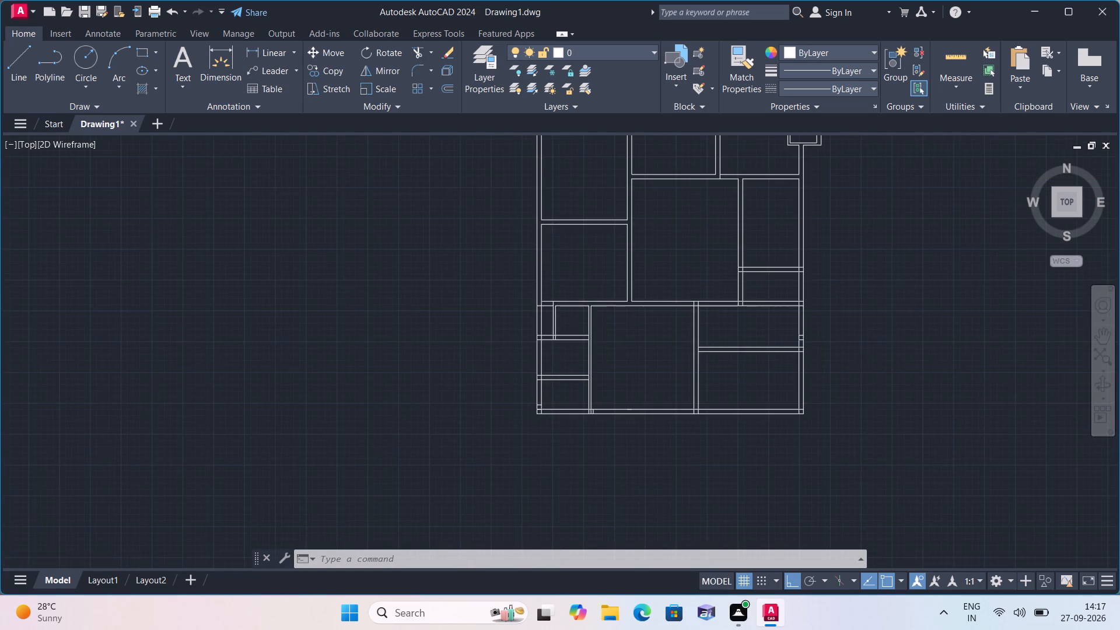
pyautogui.scroll(1, 596, 326)
pyautogui.moveTo(643, 343); pyautogui.dragTo(709, 339, button='middle')
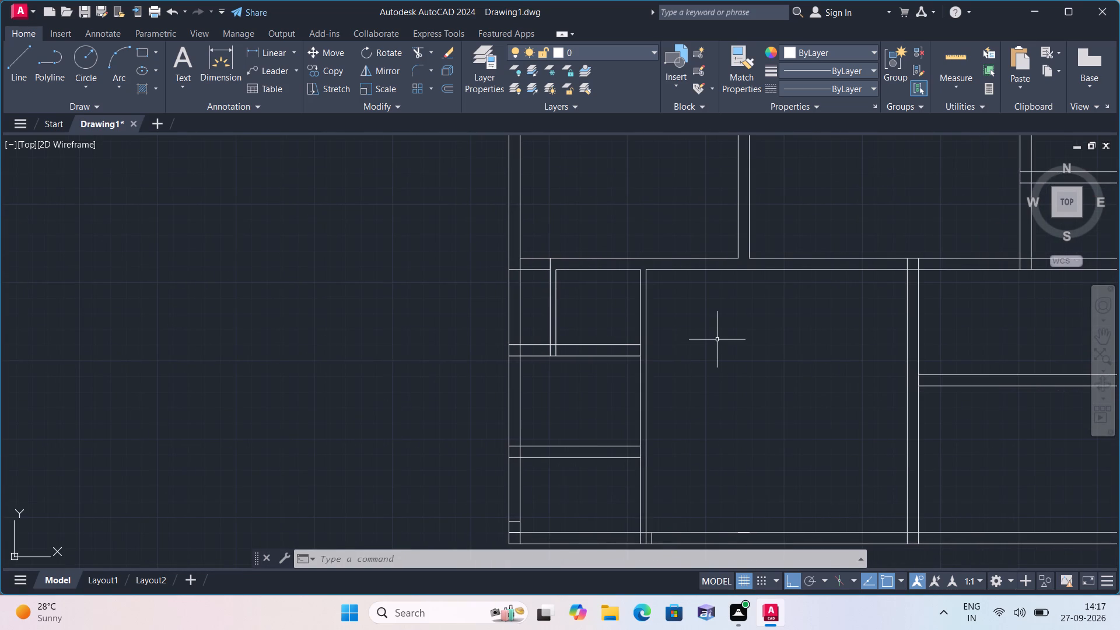
# Trim the line overlaps where the small bottom-left rooms' upper cross wall meets the west wall, the short partition and the east partition.
pyautogui.press('t')
pyautogui.write('rim')
pyautogui.press('space')
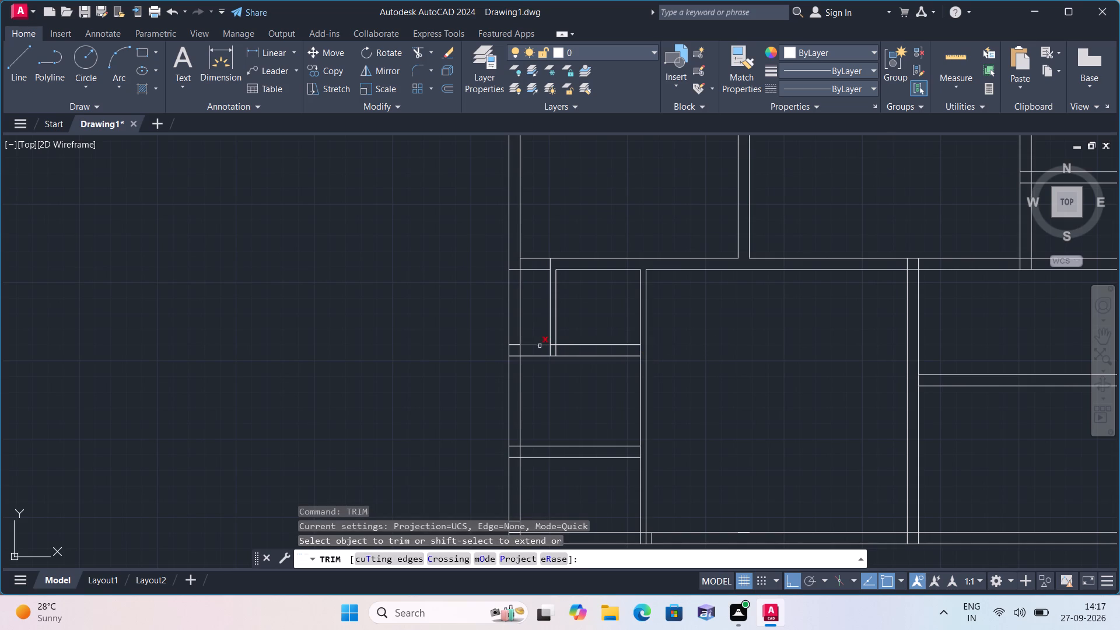
pyautogui.scroll(1, 502, 352)
pyautogui.click(519, 359)
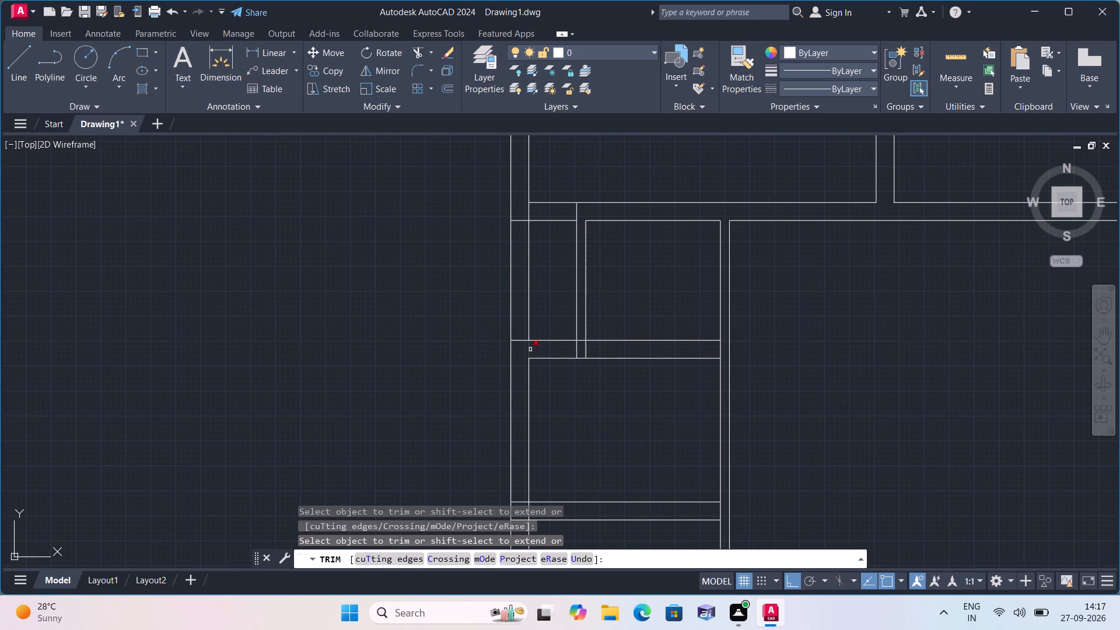
pyautogui.click(530, 349)
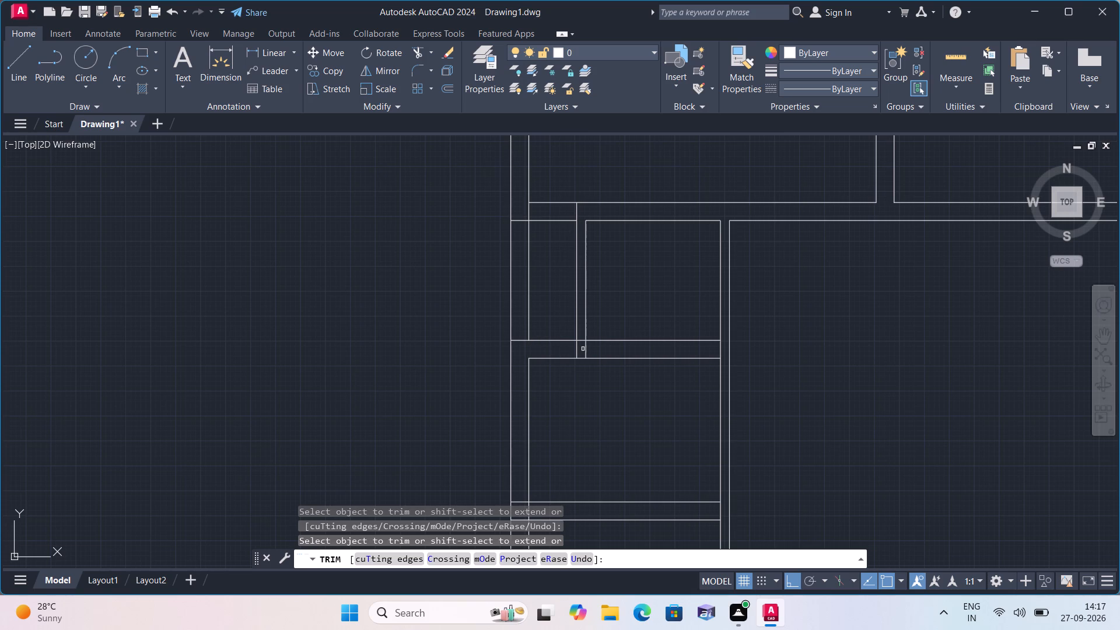
pyautogui.click(583, 339)
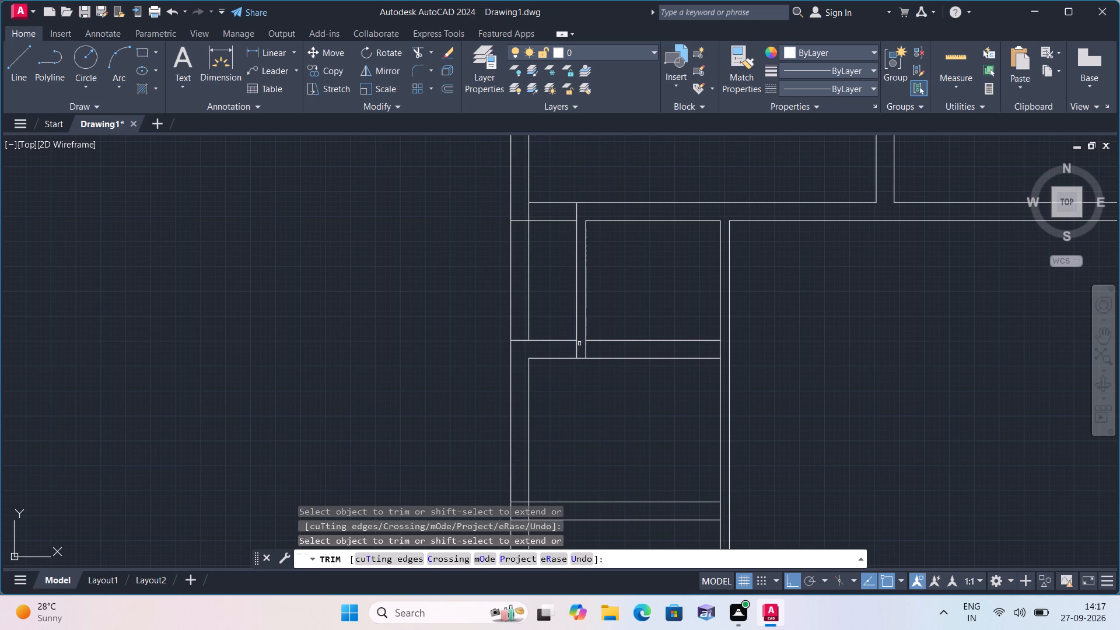
pyautogui.click(575, 349)
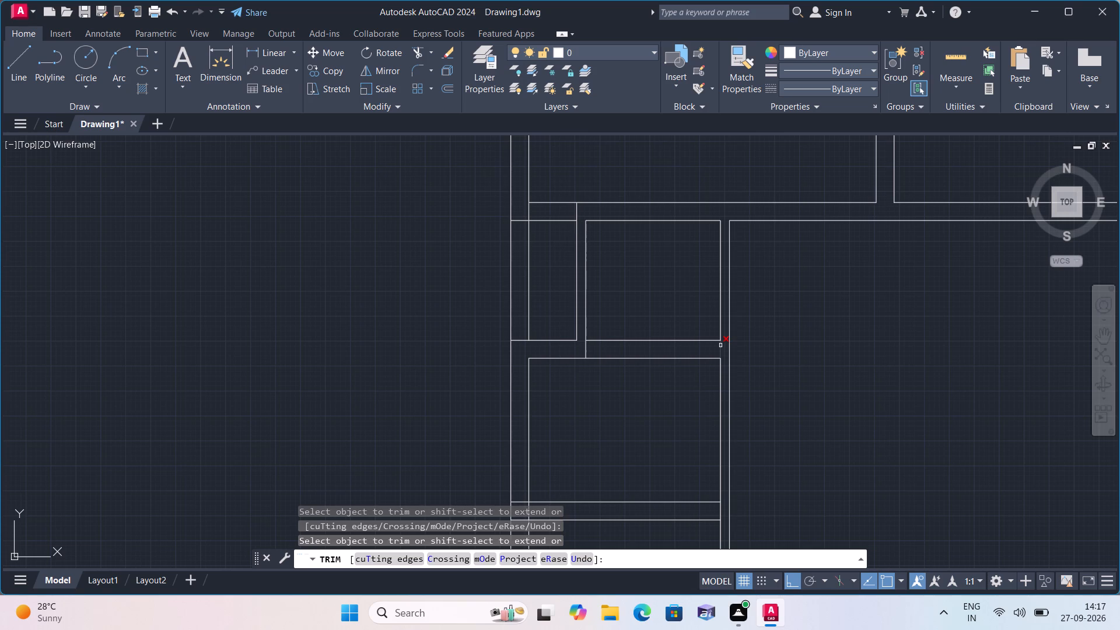
pyautogui.click(720, 345)
# Trim away both lines of the lower cross wall between the small bottom-left rooms, merging them into one room.
pyautogui.scroll(-1, 757, 385)
pyautogui.click(650, 498)
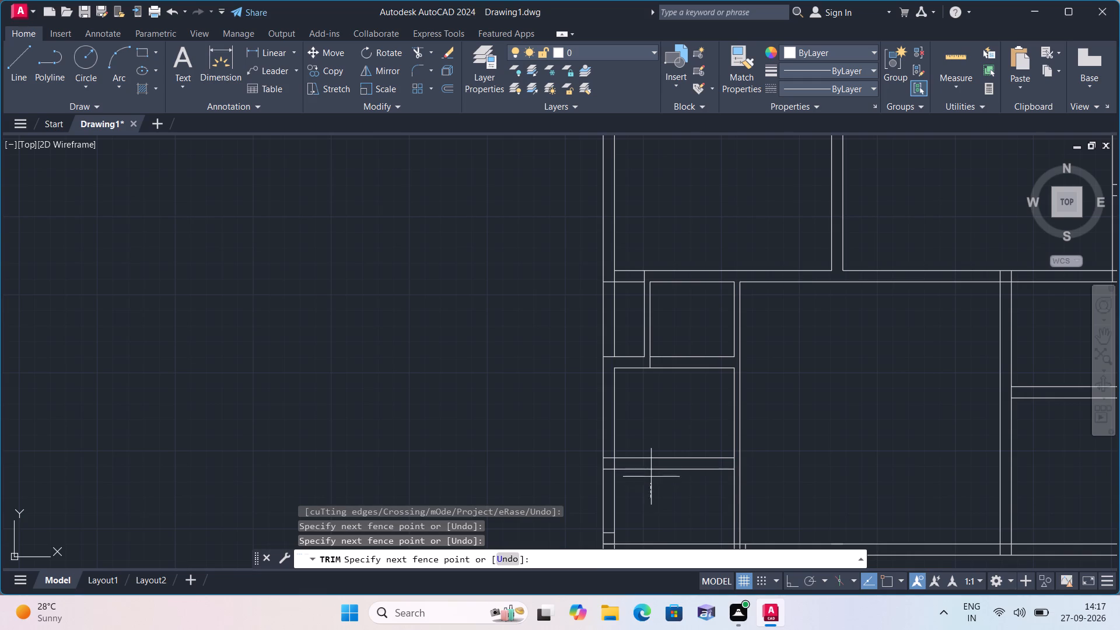
pyautogui.click(655, 421)
# Trim the leftover cross-line stubs inside the lower west wall and clean up the bottom-left exterior corner.
pyautogui.moveTo(654, 457); pyautogui.dragTo(597, 379, button='middle')
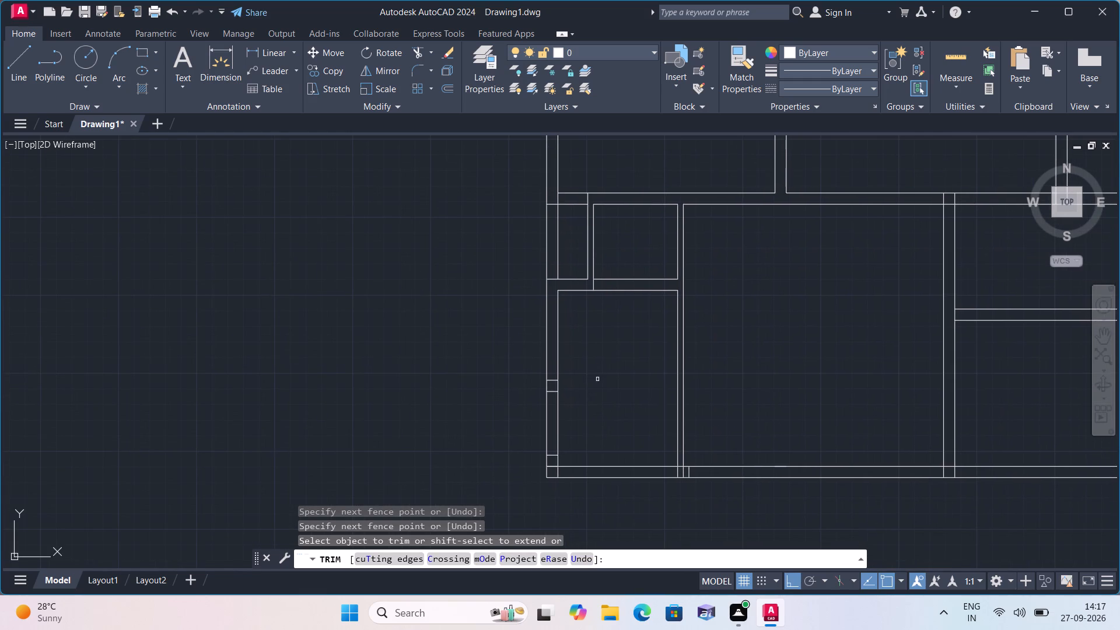
pyautogui.scroll(2, 559, 390)
pyautogui.click(530, 360)
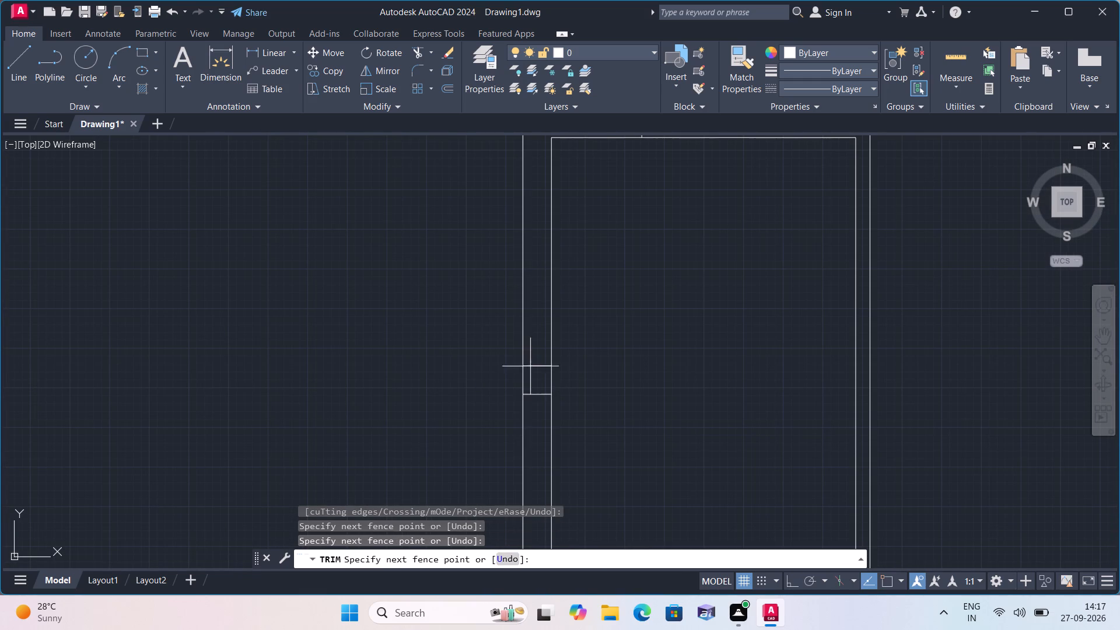
pyautogui.moveTo(542, 445); pyautogui.dragTo(508, 360, button='middle')
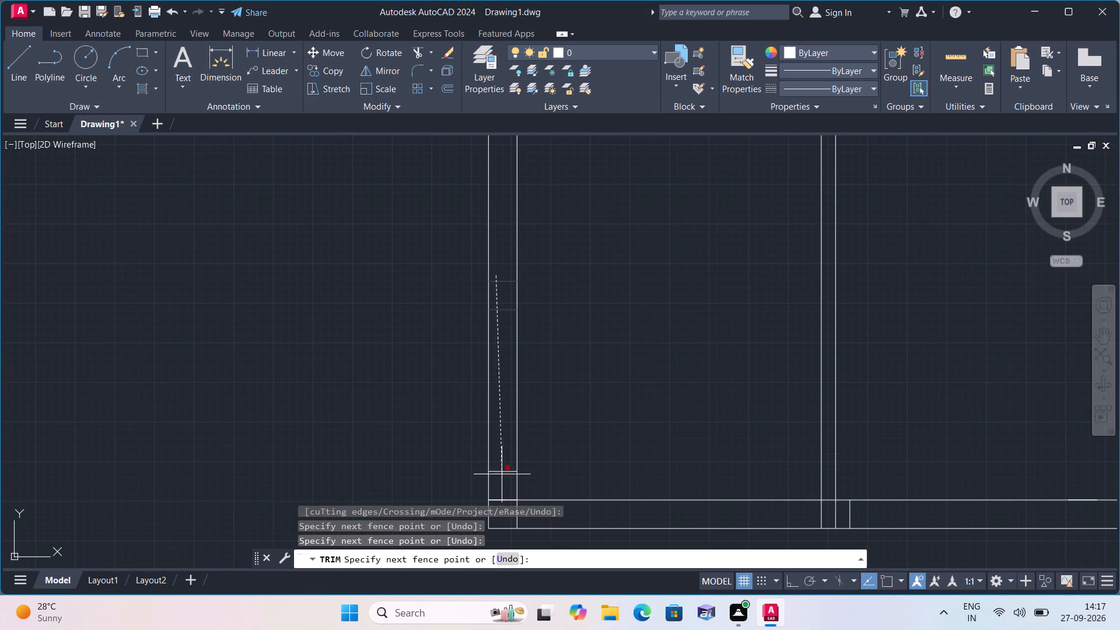
pyautogui.click(502, 506)
pyautogui.moveTo(502, 506); pyautogui.dragTo(494, 411, button='middle')
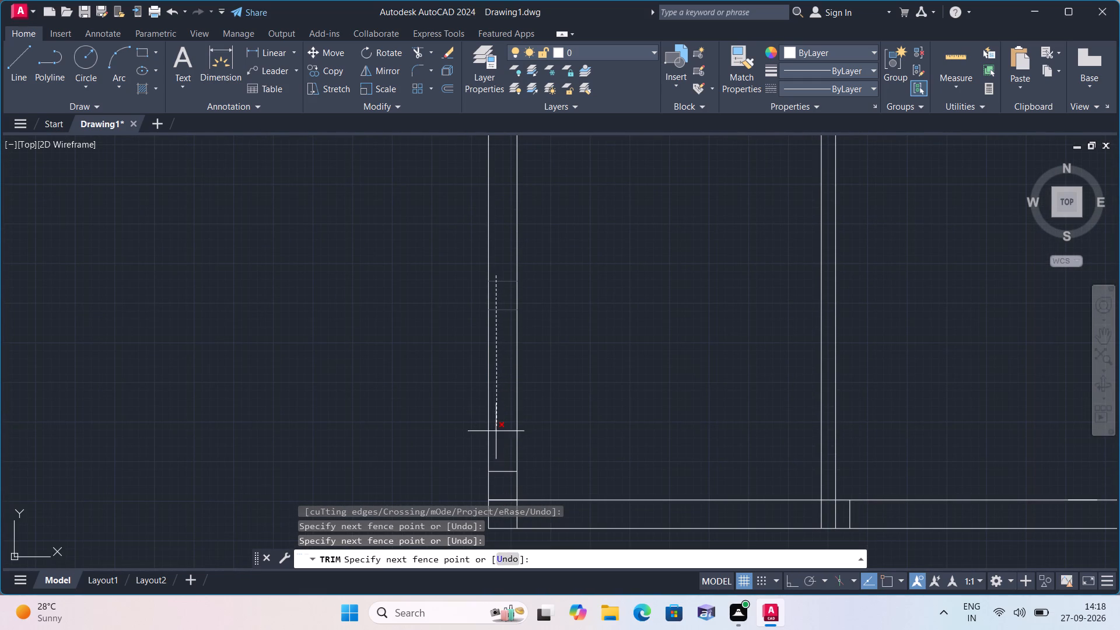
pyautogui.moveTo(501, 485); pyautogui.dragTo(487, 378, button='middle')
pyautogui.click(496, 402)
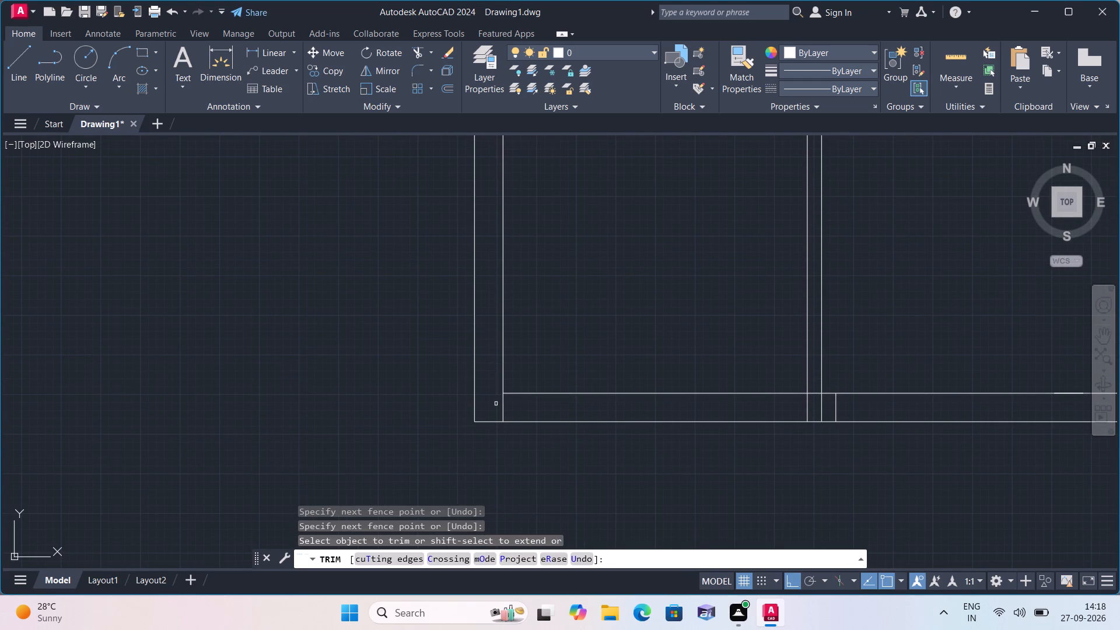
pyautogui.click(501, 405)
pyautogui.click(548, 405)
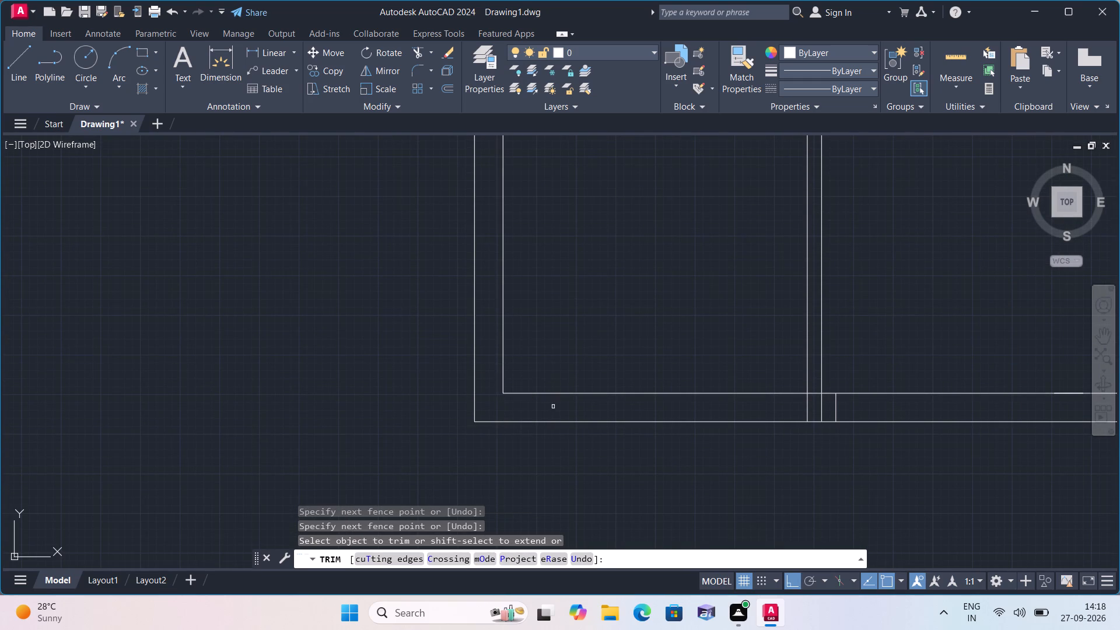
# Trim the 4.5" partition's ends out of the bottom exterior wall and open its junction with the central vertical wall.
pyautogui.click(554, 407)
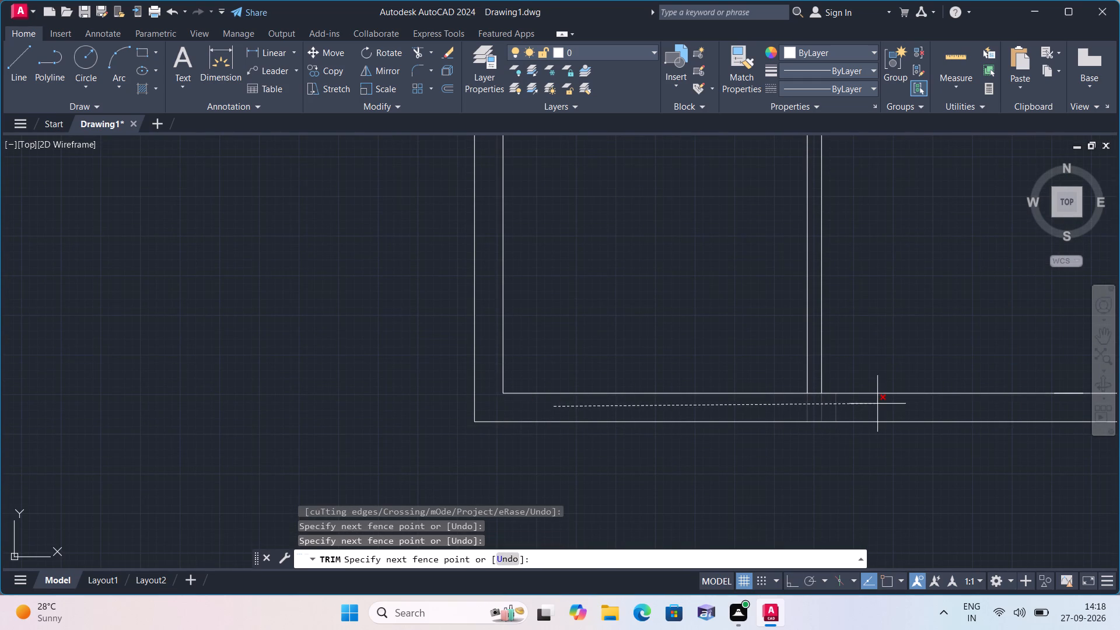
pyautogui.click(877, 404)
pyautogui.scroll(-1, 877, 400)
pyautogui.moveTo(880, 365); pyautogui.dragTo(437, 508, button='middle')
pyautogui.scroll(-1, 436, 505)
pyautogui.scroll(-1, 506, 480)
pyautogui.moveTo(506, 480); pyautogui.dragTo(439, 370, button='middle')
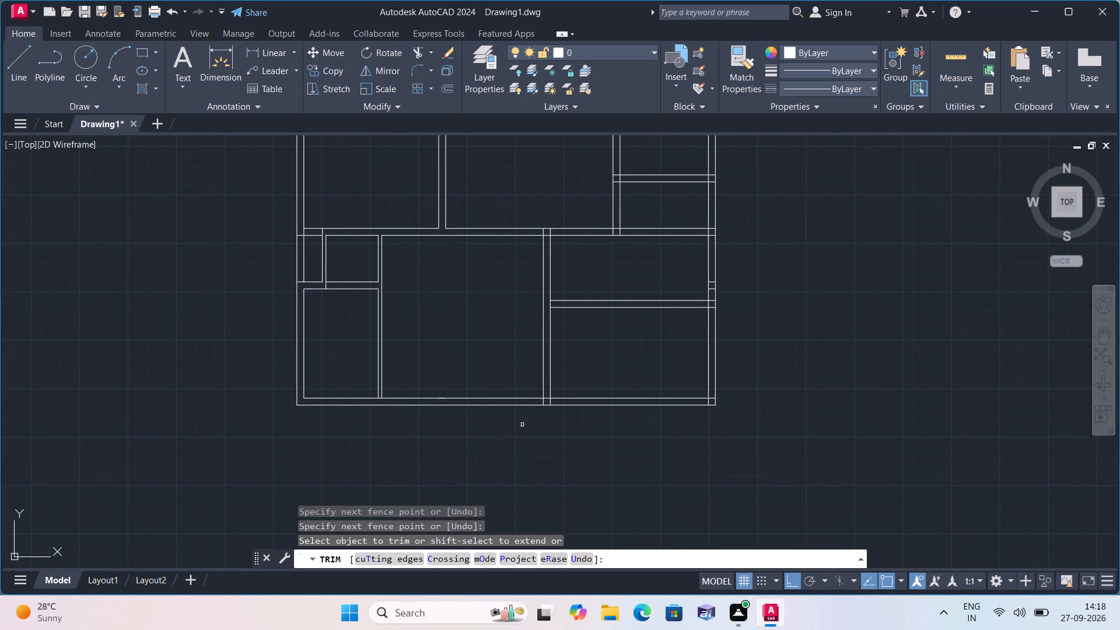
pyautogui.scroll(3, 541, 404)
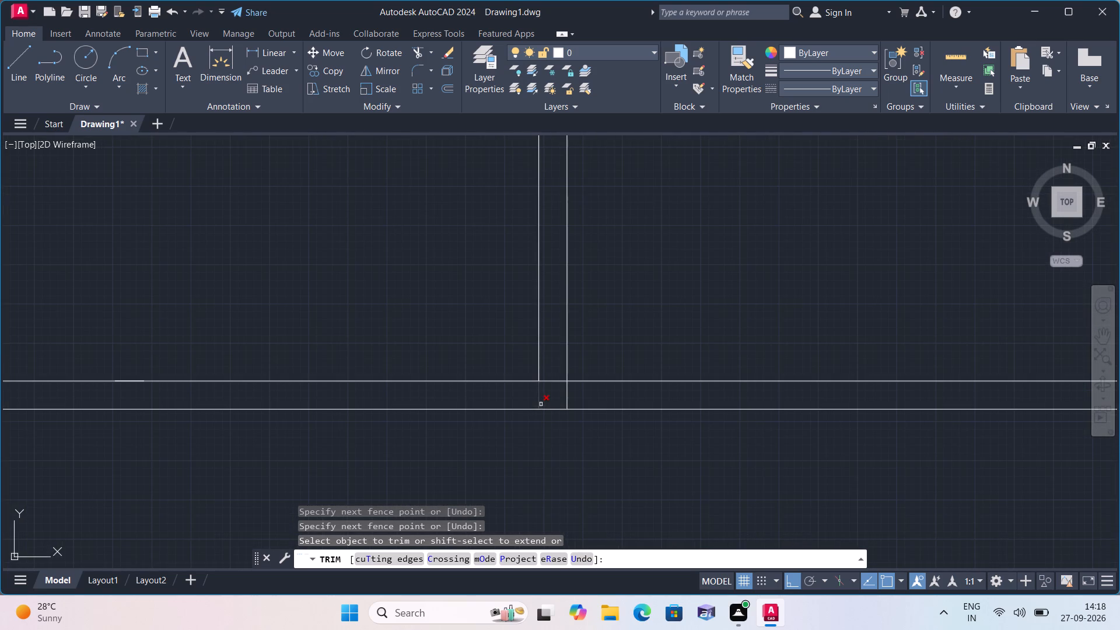
pyautogui.click(541, 404)
pyautogui.click(548, 379)
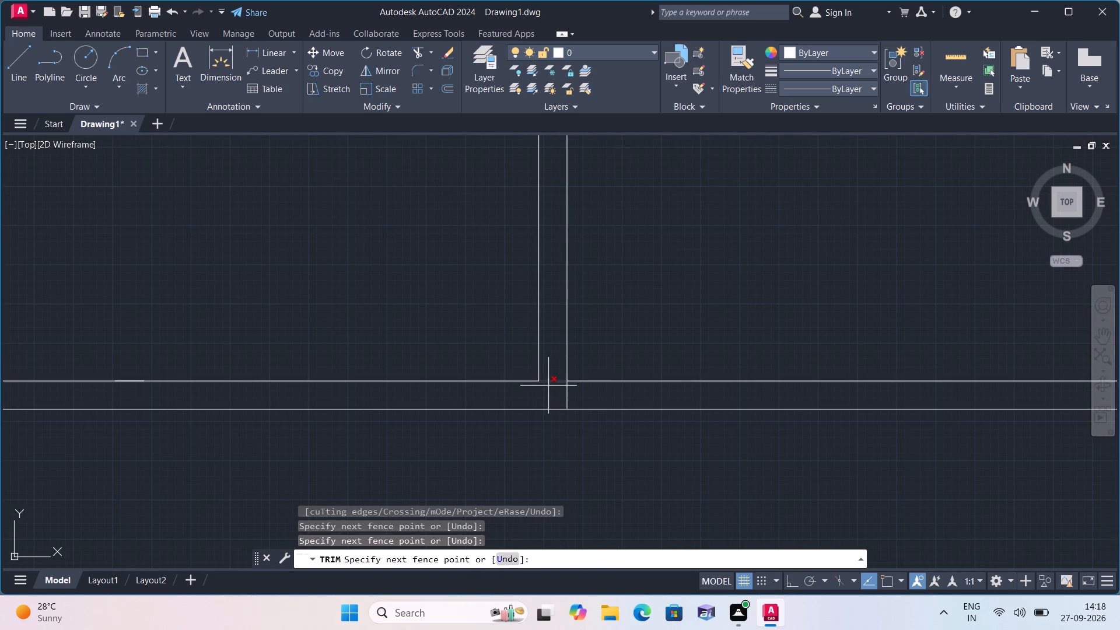
pyautogui.click(548, 390)
# Open the junction where the lower central vertical wall meets the long horizontal wall by trimming the overlapping lines.
pyautogui.scroll(-3, 548, 390)
pyautogui.moveTo(468, 296); pyautogui.dragTo(462, 473, button='middle')
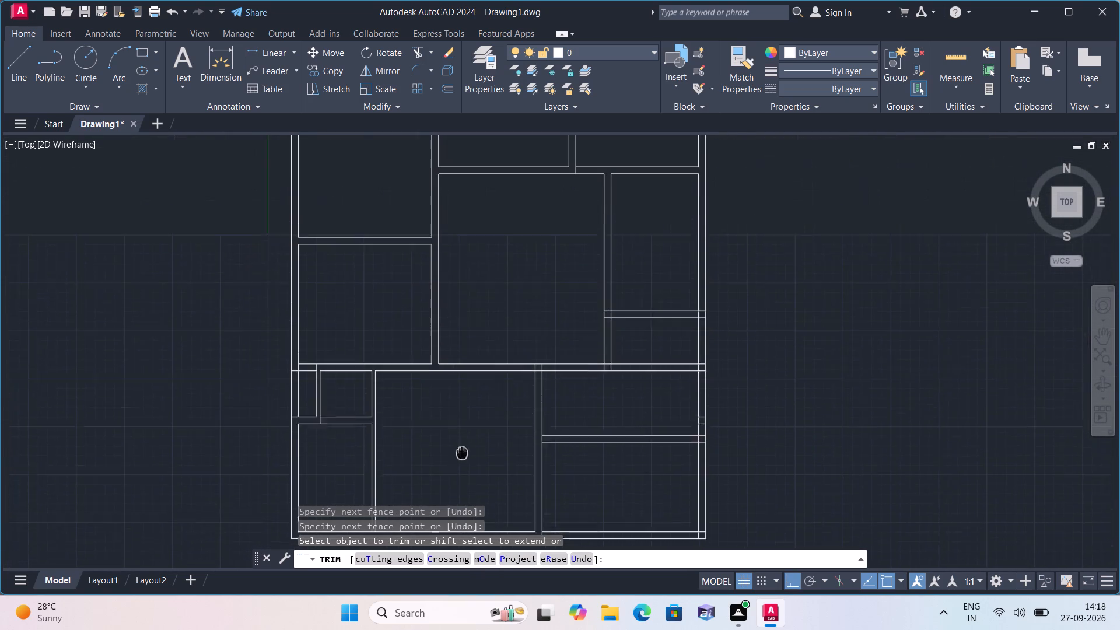
pyautogui.moveTo(462, 473); pyautogui.dragTo(461, 478, button='middle')
pyautogui.scroll(1, 556, 409)
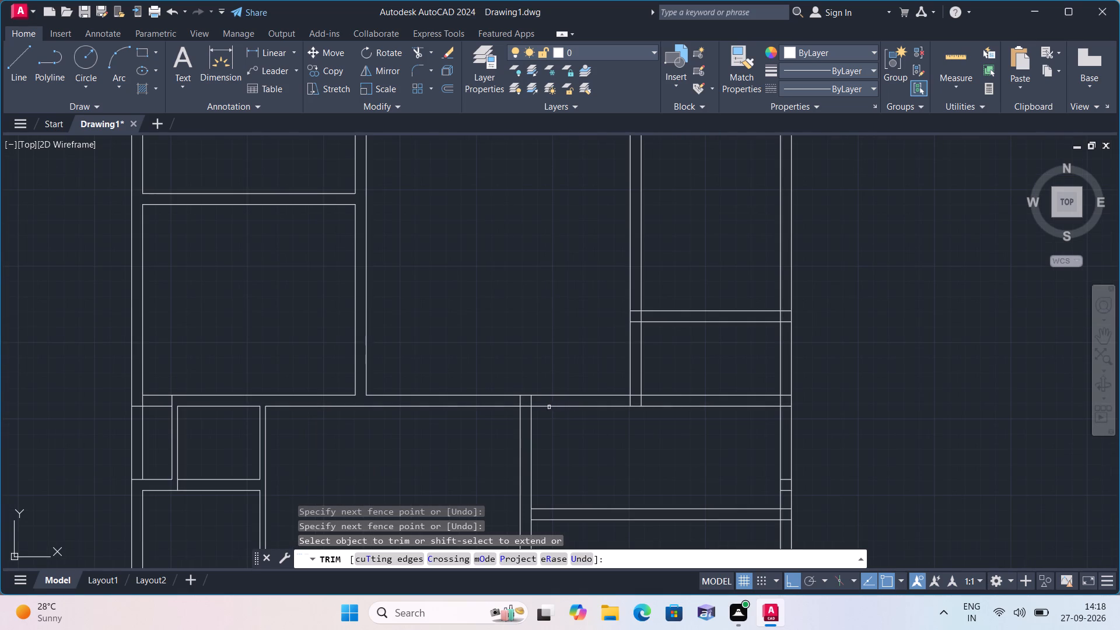
pyautogui.scroll(1, 542, 404)
pyautogui.click(514, 411)
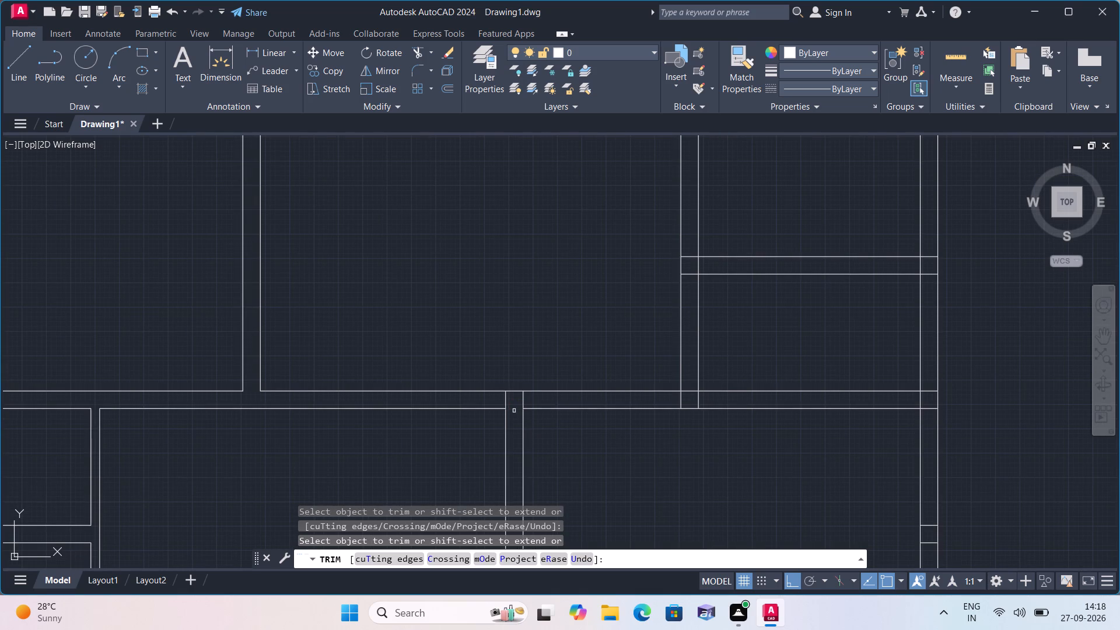
pyautogui.click(492, 398)
pyautogui.click(530, 401)
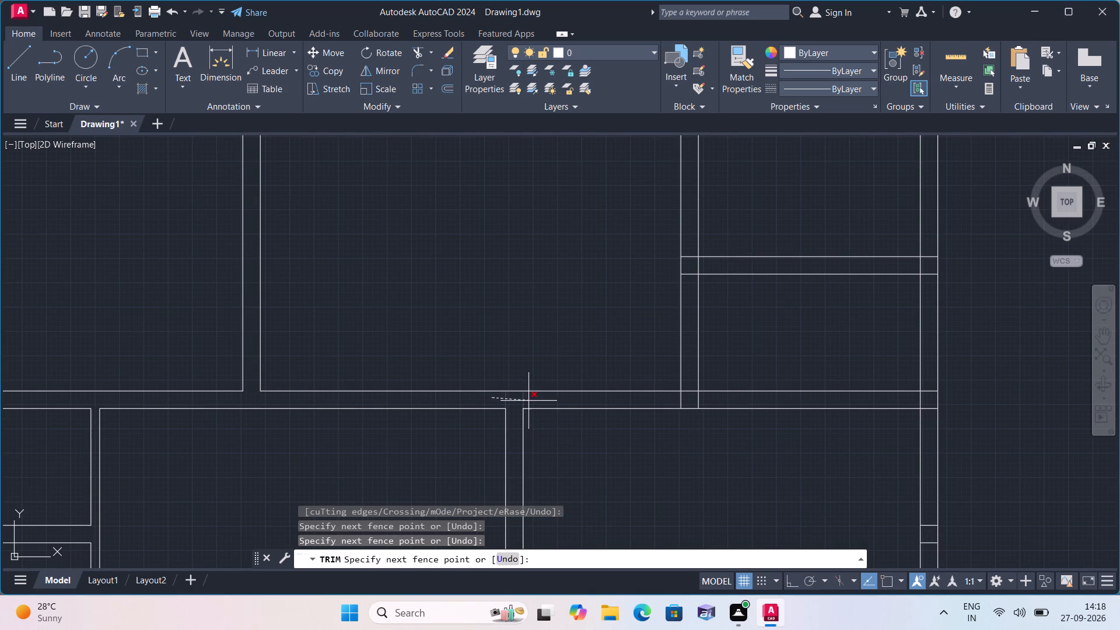
# Trim the horizontal wall's upper line and the east line's stub where the wall between the upper-middle and upper-right rooms meets it.
pyautogui.scroll(1, 625, 400)
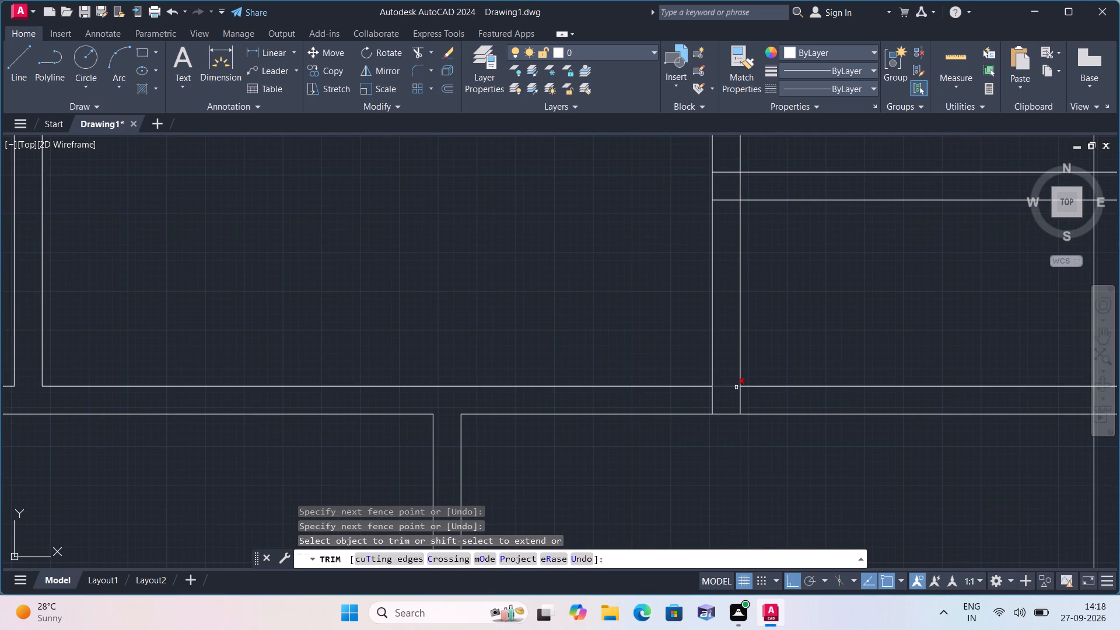
pyautogui.click(724, 384)
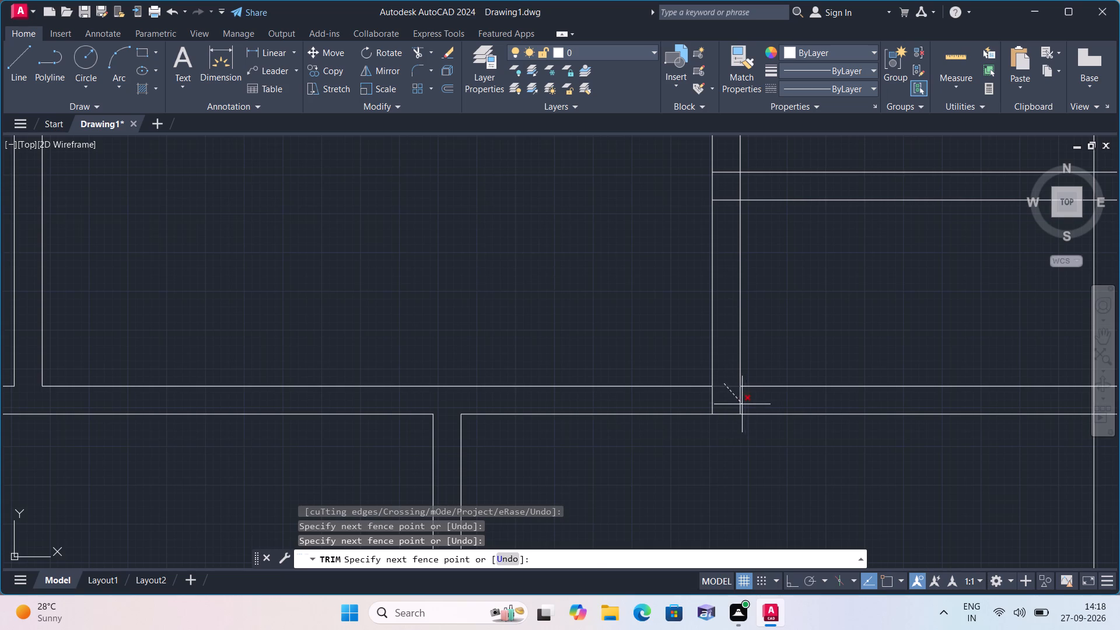
pyautogui.click(746, 404)
# Trim the overlaps at both ends of the cross wall between the two upper-right rooms, at the vertical wall and the east exterior wall.
pyautogui.scroll(-1, 729, 402)
pyautogui.moveTo(560, 335); pyautogui.dragTo(428, 421, button='middle')
pyautogui.scroll(-1, 533, 351)
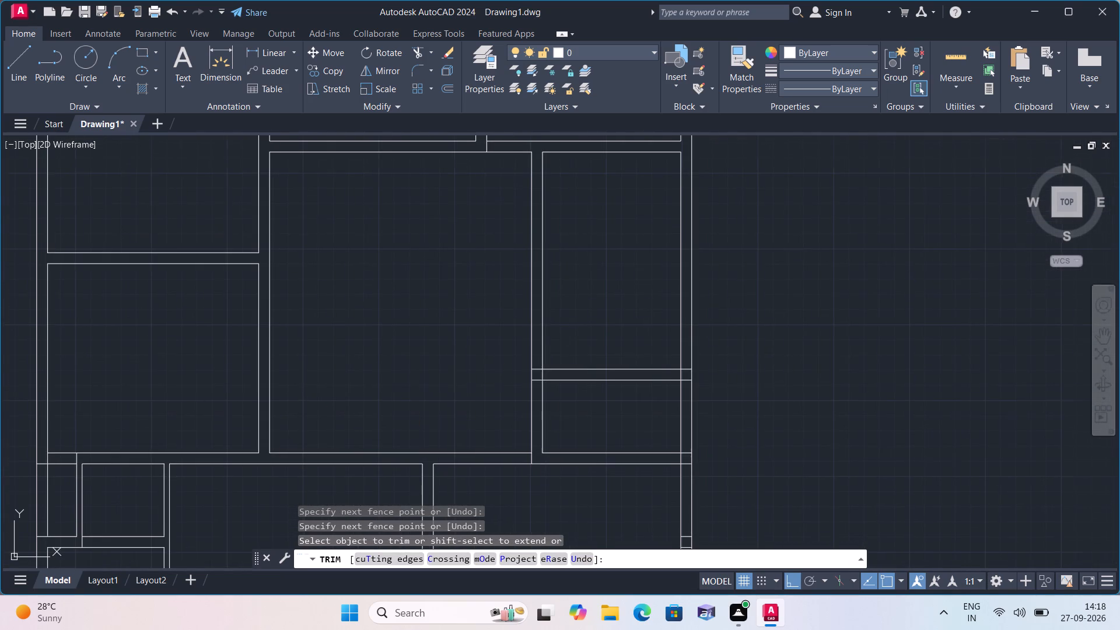
pyautogui.scroll(2, 514, 388)
pyautogui.click(564, 332)
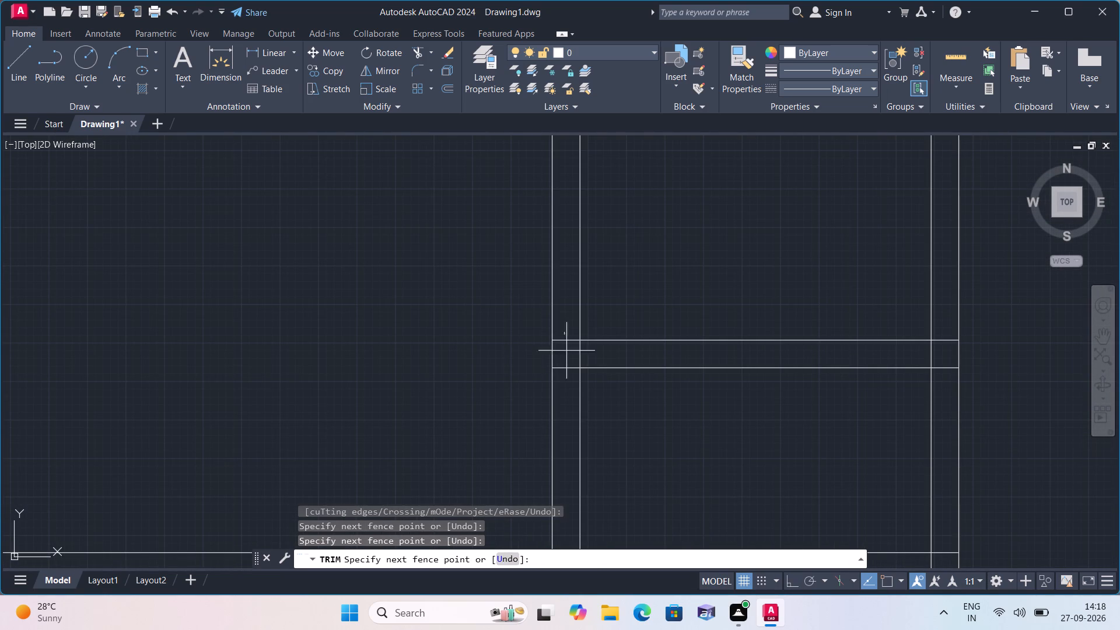
pyautogui.click(569, 378)
pyautogui.click(581, 355)
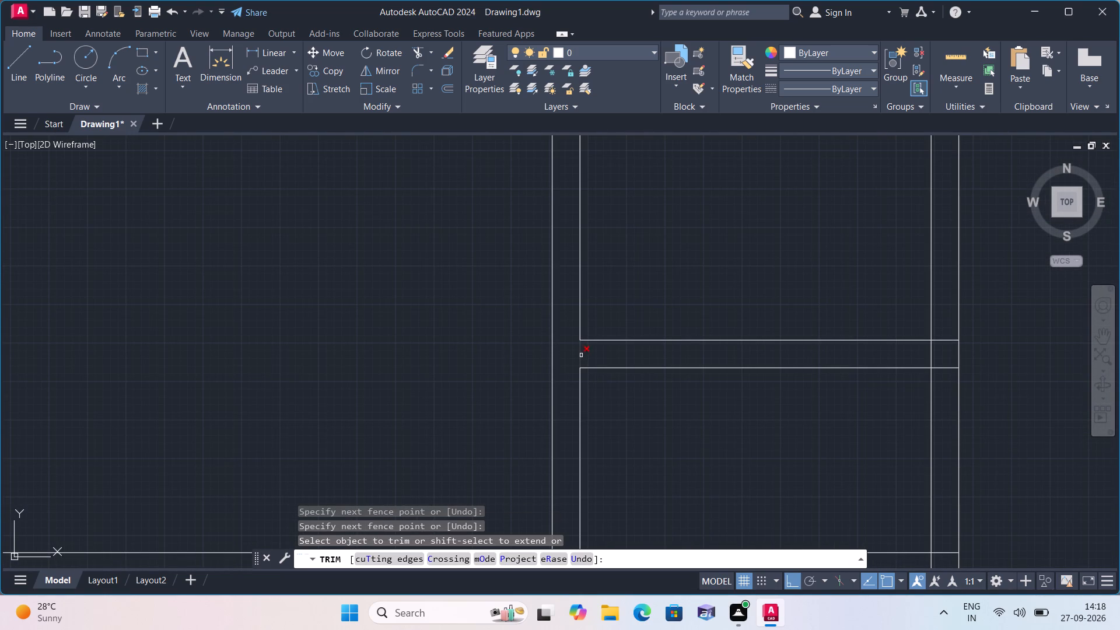
pyautogui.click(916, 354)
pyautogui.click(939, 338)
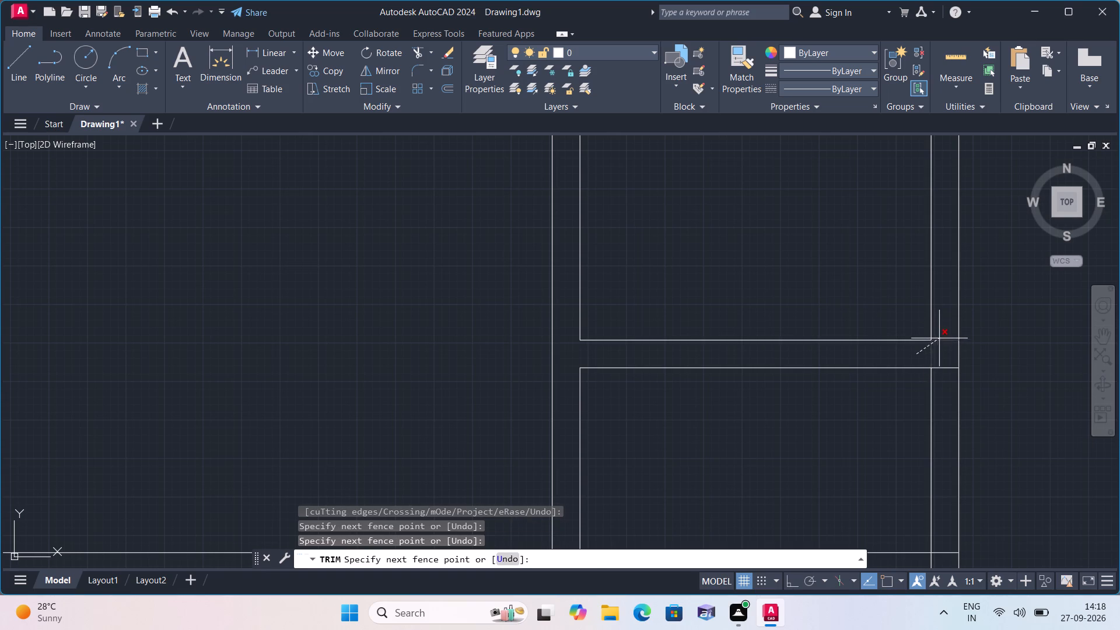
pyautogui.click(945, 367)
# Trim the overlapping lines where the long horizontal wall meets the east exterior wall.
pyautogui.scroll(-1, 929, 370)
pyautogui.moveTo(911, 371); pyautogui.dragTo(820, 355, button='middle')
pyautogui.scroll(-2, 821, 356)
pyautogui.moveTo(856, 398); pyautogui.dragTo(833, 348, button='middle')
pyautogui.scroll(2, 809, 360)
pyautogui.click(779, 339)
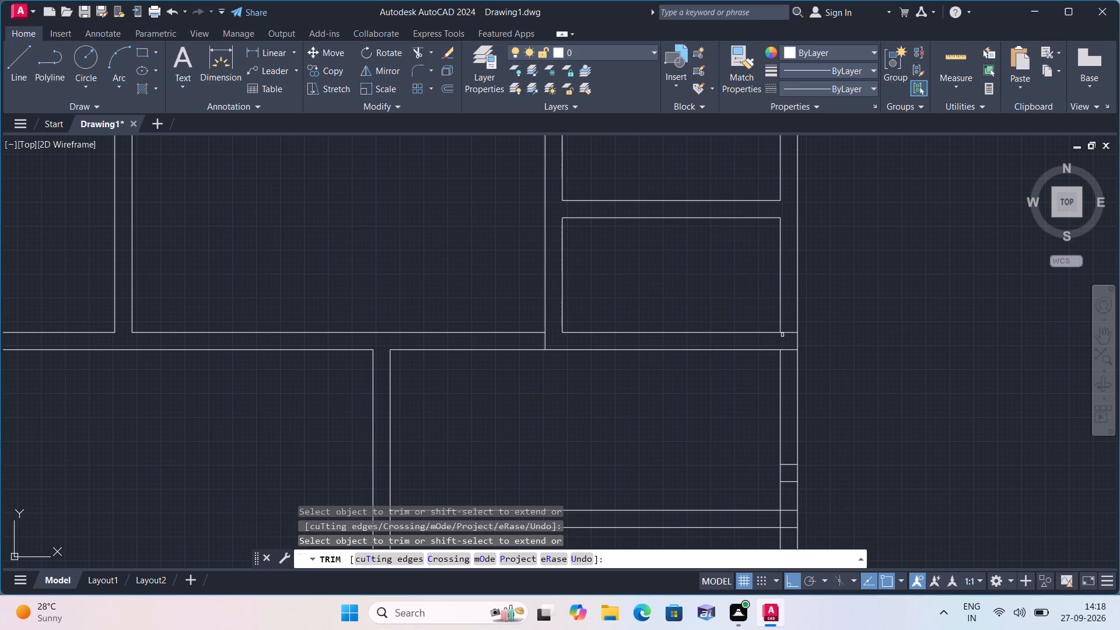
pyautogui.click(784, 332)
pyautogui.click(789, 349)
# Trim the stray stubs inside the lower east wall and open its junction with the cross wall between the bottom-right rooms.
pyautogui.scroll(-1, 792, 351)
pyautogui.moveTo(875, 359); pyautogui.dragTo(834, 275, button='middle')
pyautogui.scroll(1, 726, 361)
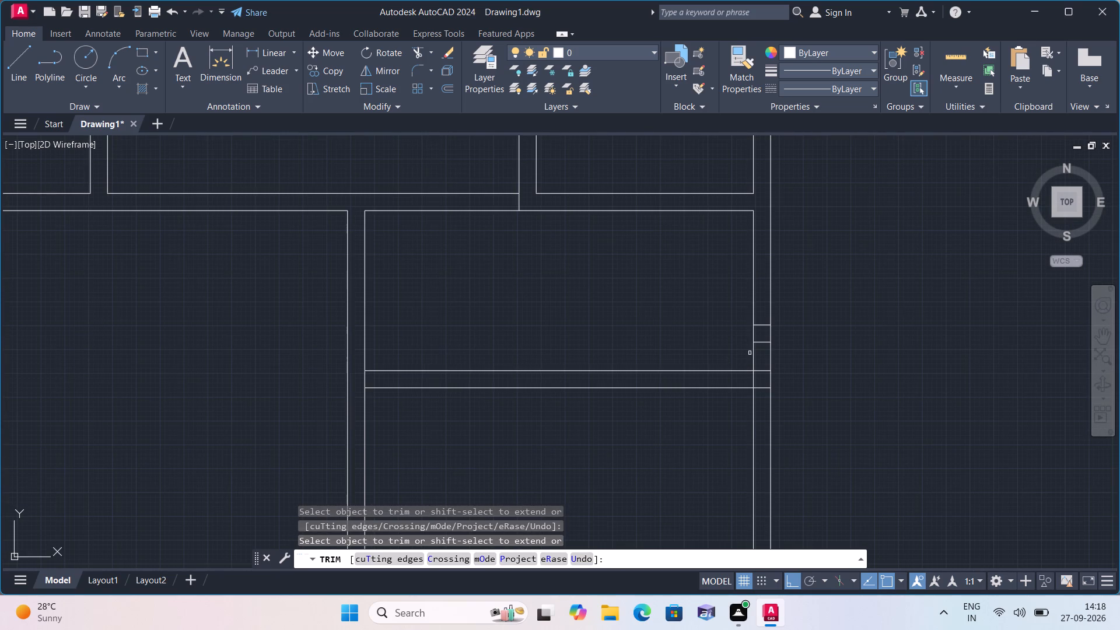
pyautogui.click(758, 321)
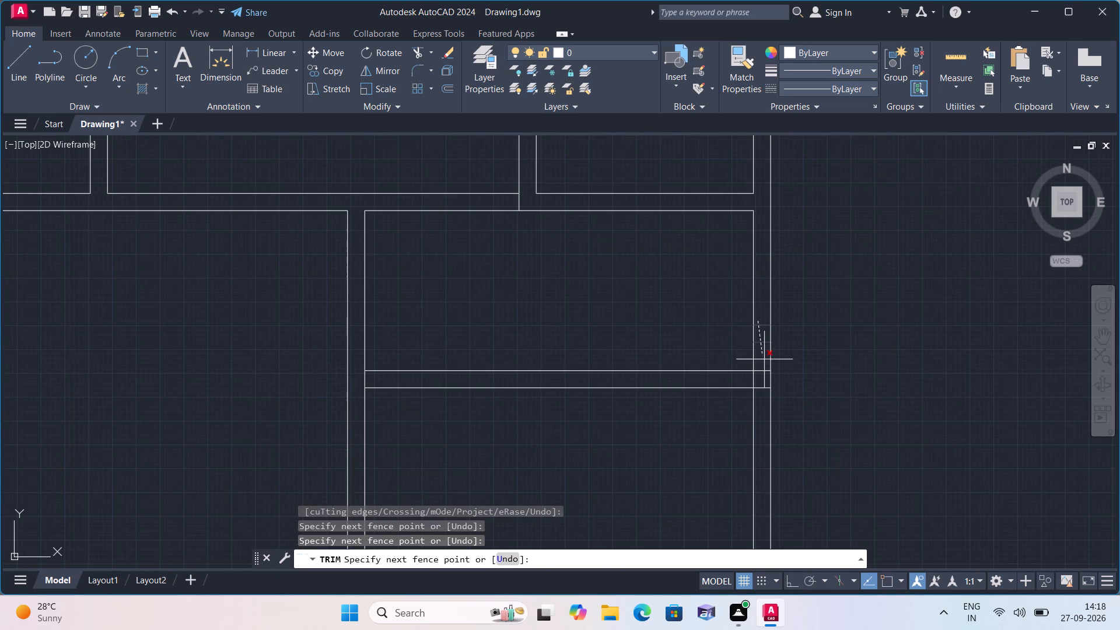
pyautogui.click(762, 377)
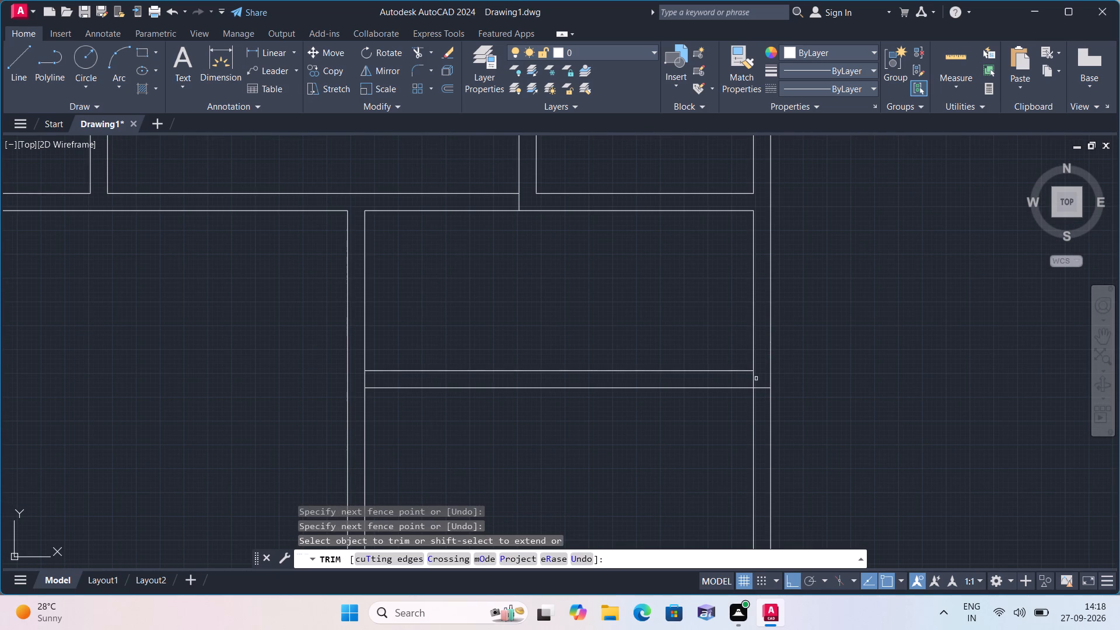
pyautogui.click(754, 378)
# Trim away both lines of the east exterior wall alongside the bottom-right room, below the cross wall.
pyautogui.scroll(-1, 748, 383)
pyautogui.moveTo(821, 369); pyautogui.dragTo(813, 348, button='middle')
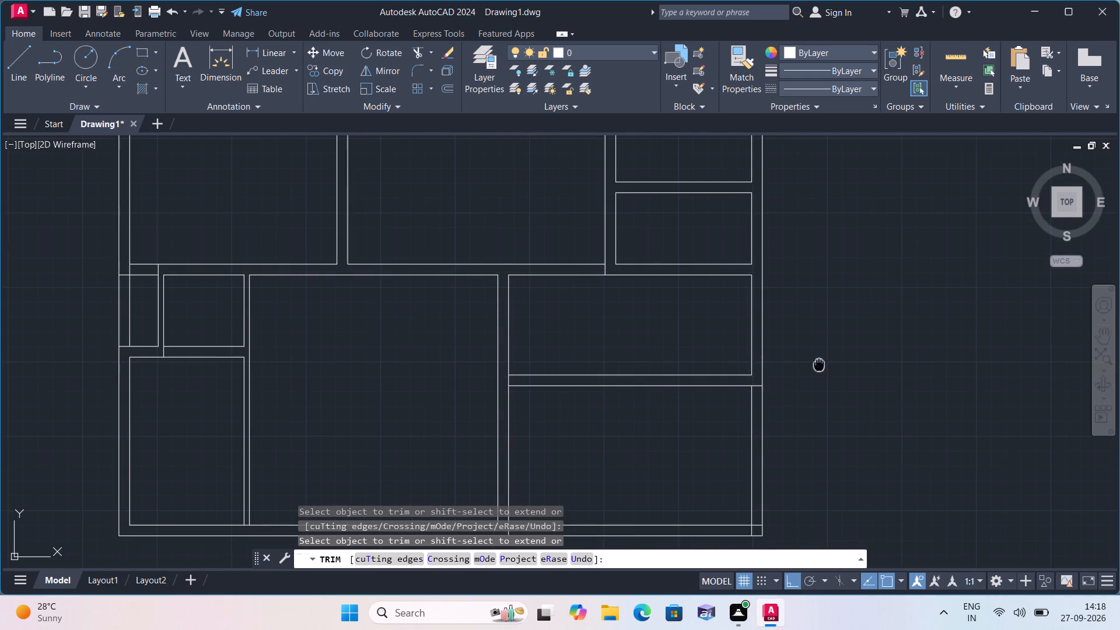
pyautogui.moveTo(813, 348); pyautogui.dragTo(808, 305, button='middle')
pyautogui.click(773, 364)
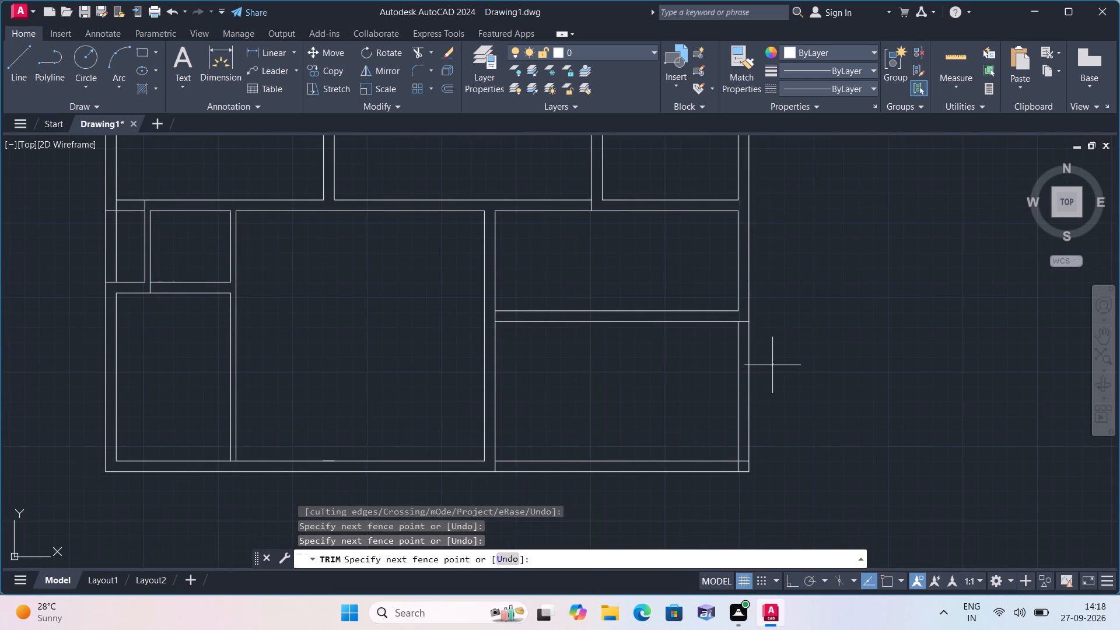
pyautogui.click(668, 380)
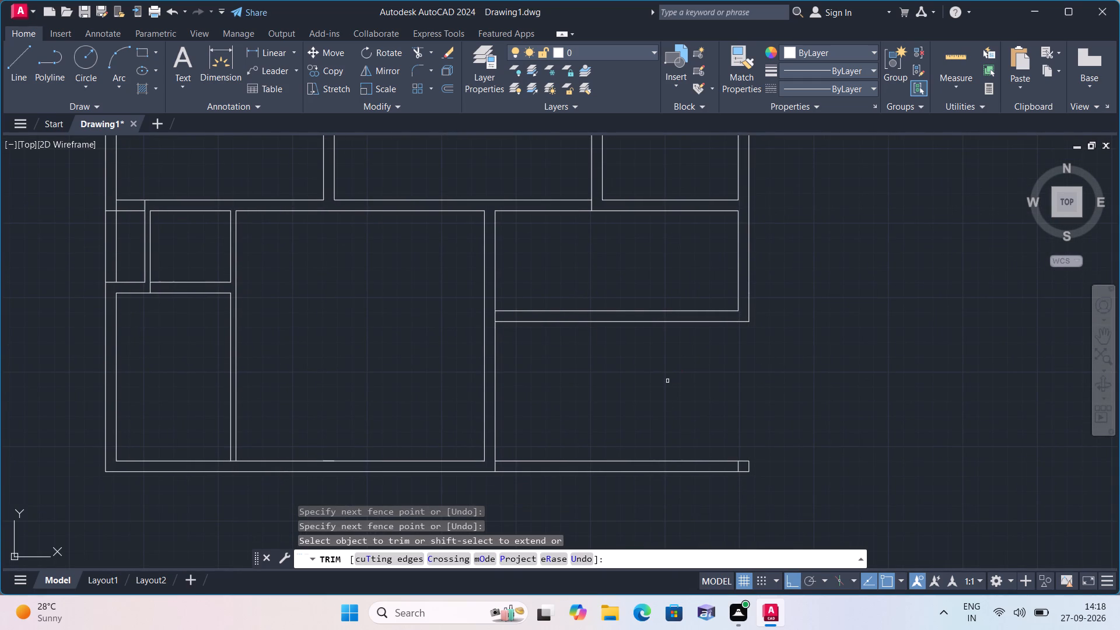
# Trim away both lines of the south wall below the open bottom-right area, including the leftover pieces at its southeast corner.
pyautogui.click(586, 388)
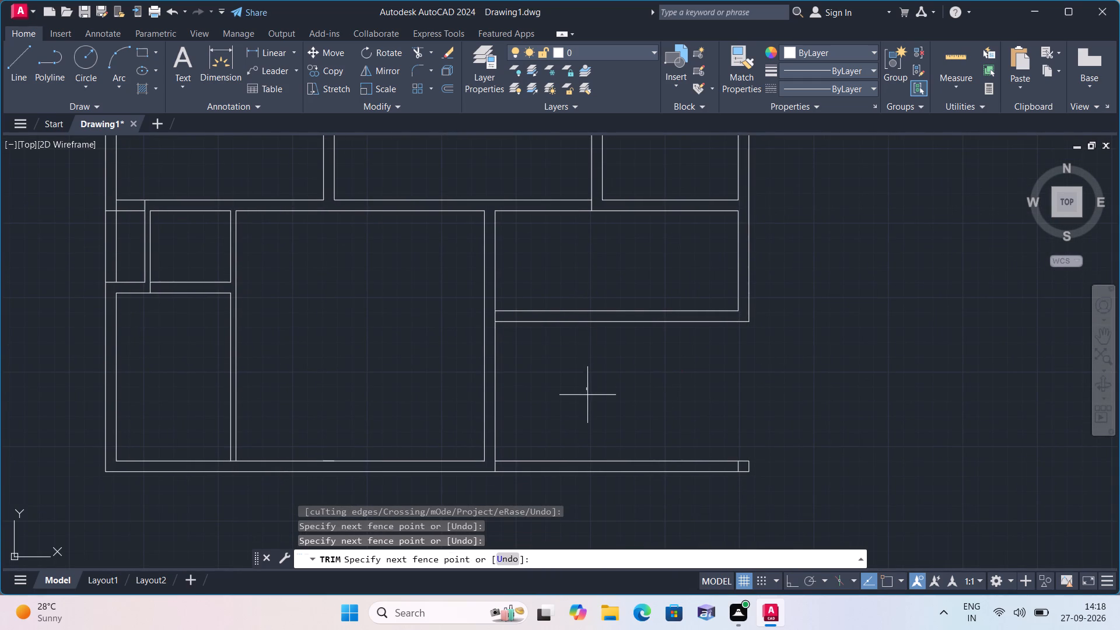
pyautogui.click(632, 502)
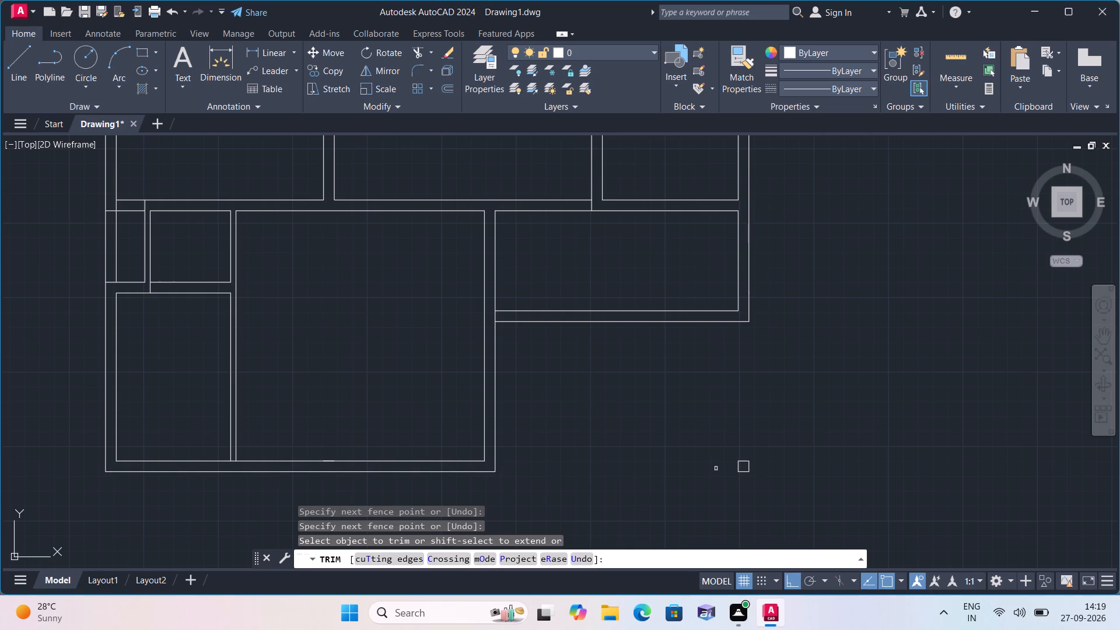
pyautogui.click(740, 468)
pyautogui.click(740, 465)
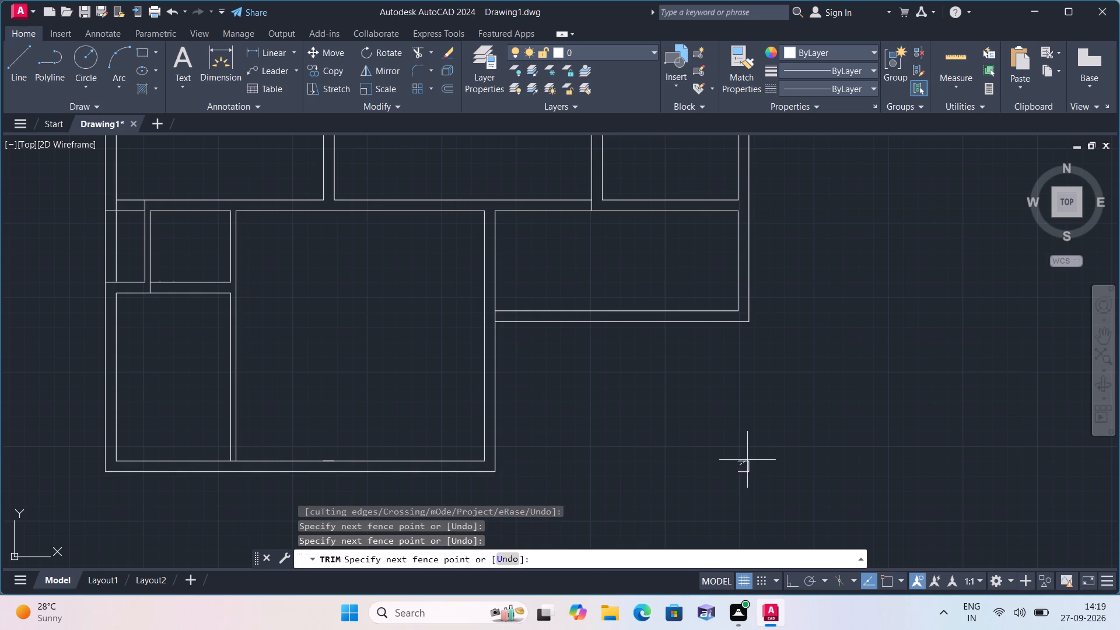
pyautogui.click(748, 458)
pyautogui.click(750, 468)
pyautogui.click(745, 473)
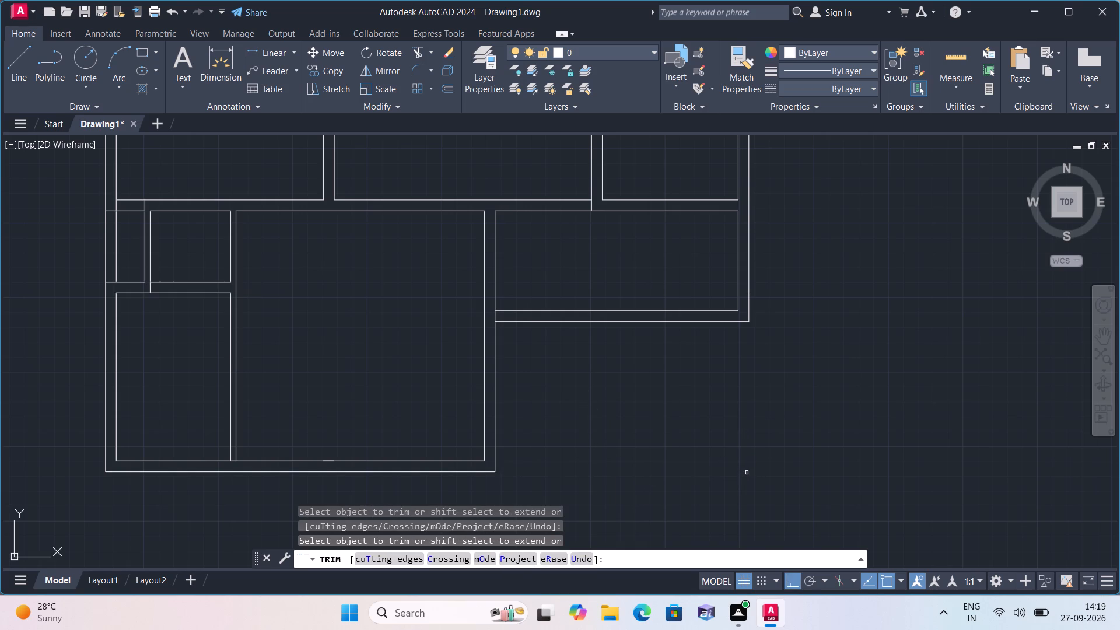
pyautogui.click(747, 473)
pyautogui.click(750, 471)
pyautogui.scroll(-2, 663, 421)
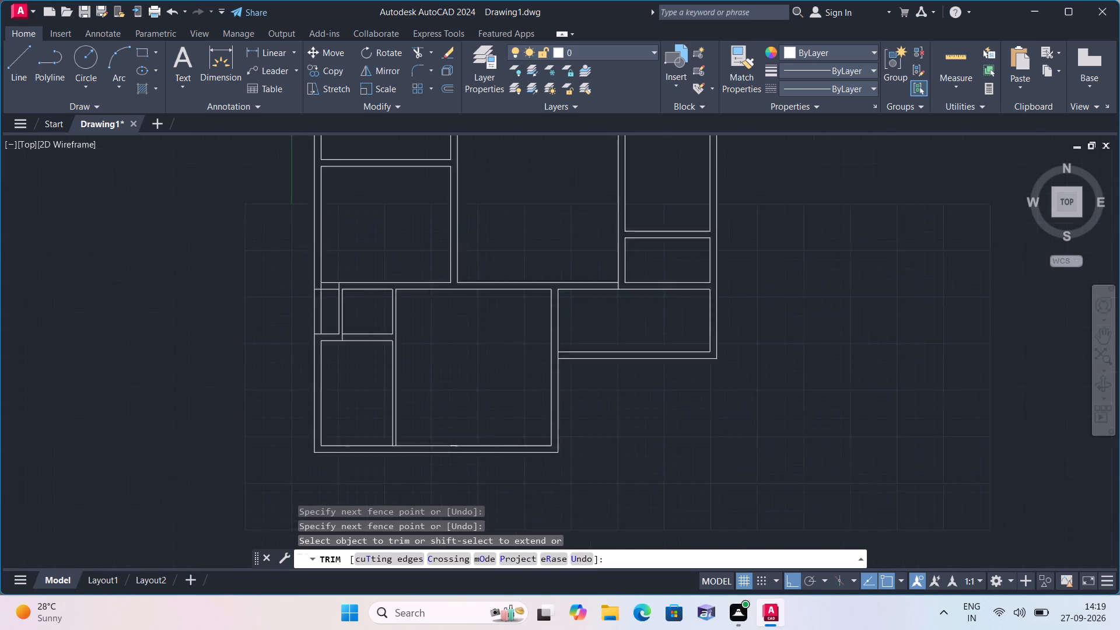
pyautogui.scroll(-1, 657, 421)
pyautogui.moveTo(656, 421); pyautogui.dragTo(582, 471, button='middle')
pyautogui.scroll(-1, 579, 496)
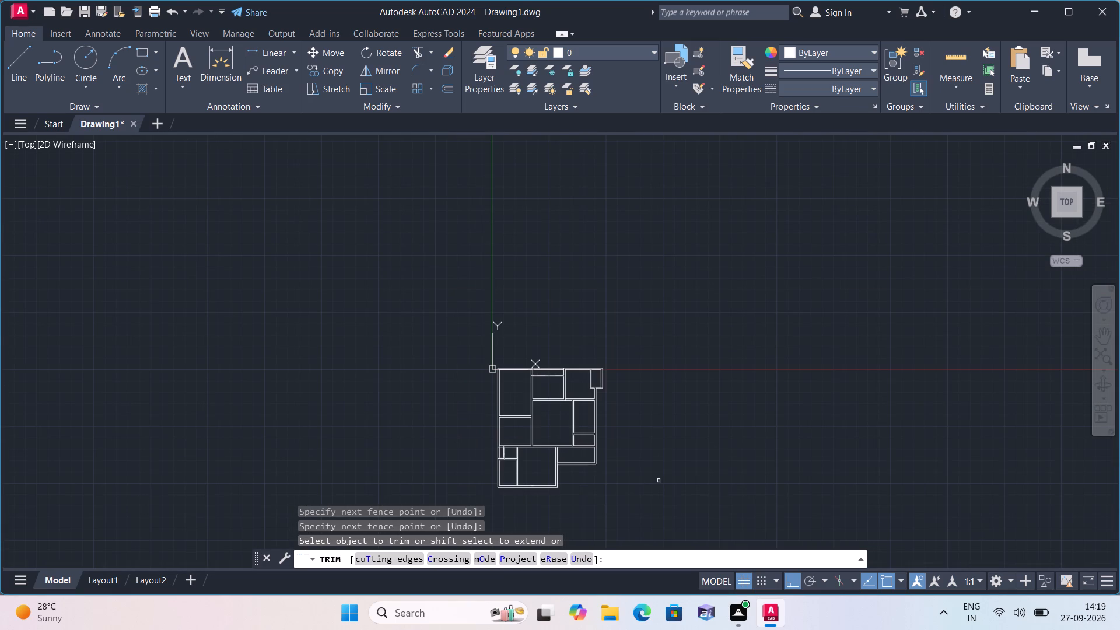
pyautogui.moveTo(661, 467); pyautogui.dragTo(687, 367, button='middle')
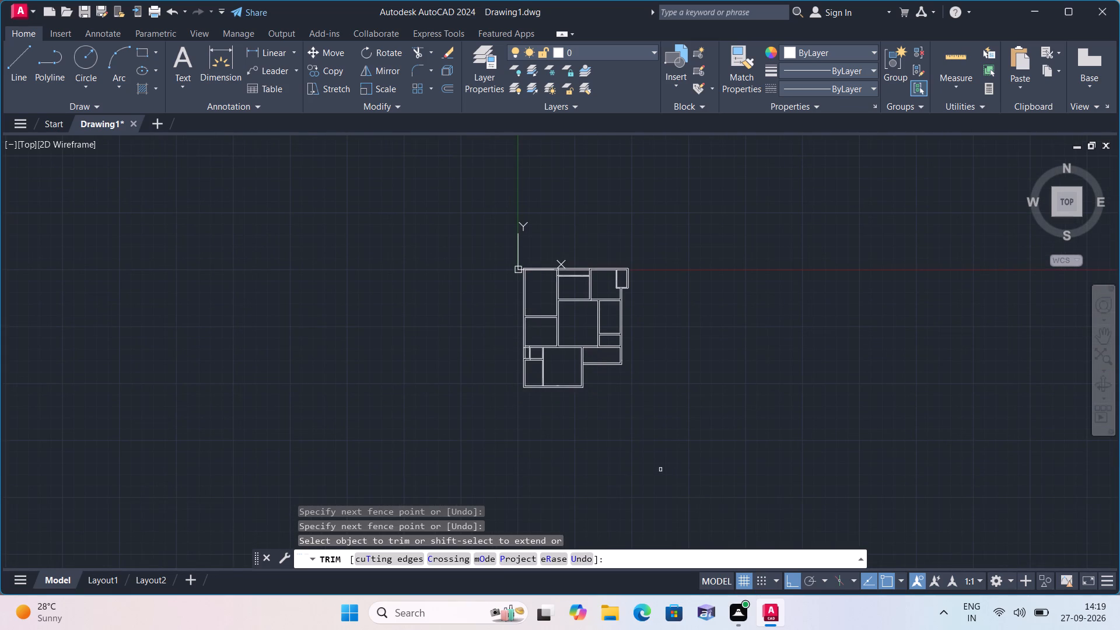
pyautogui.press('space')
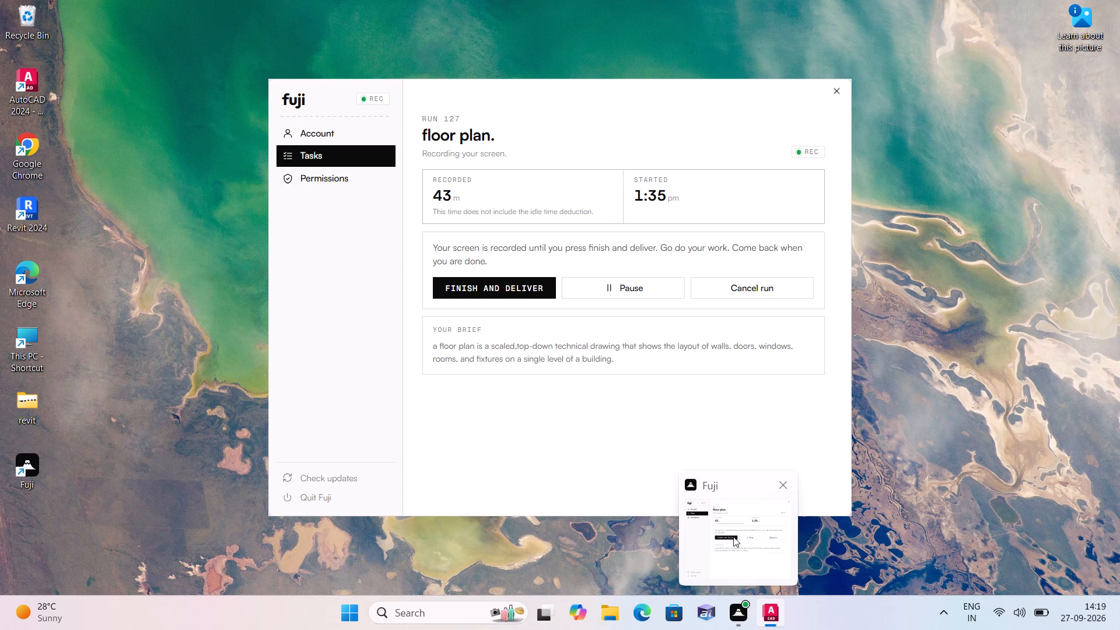
# Draw a line 6" east from the upper-middle room's southwest corner, continuing down across the south wall as the first door jamb.
pyautogui.scroll(1, 321, 426)
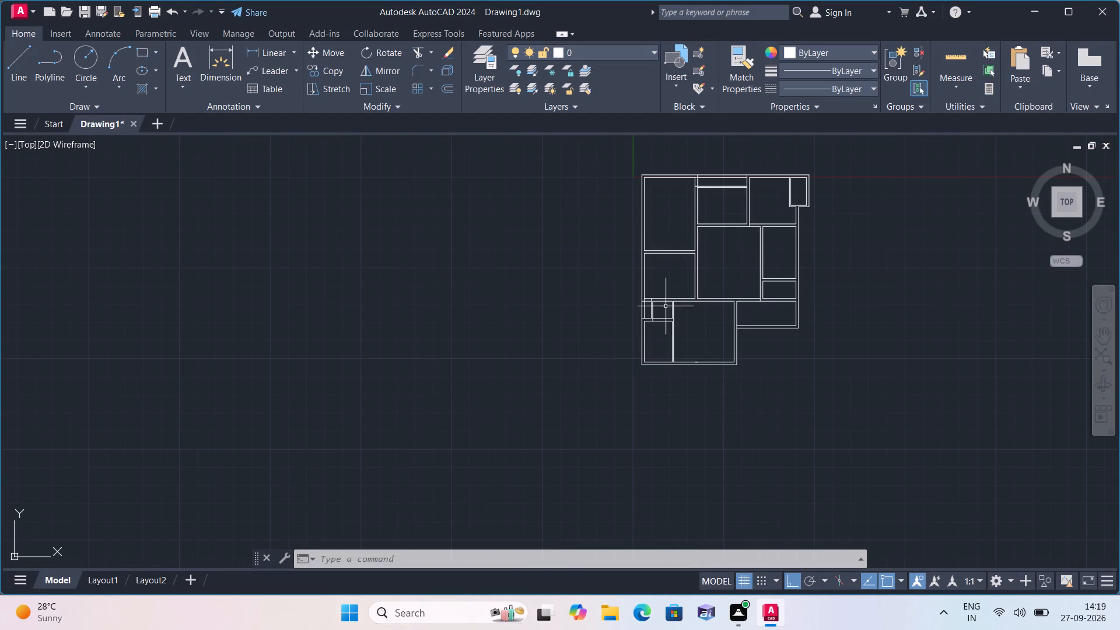
pyautogui.scroll(1, 684, 300)
pyautogui.moveTo(684, 300); pyautogui.dragTo(569, 485, button='middle')
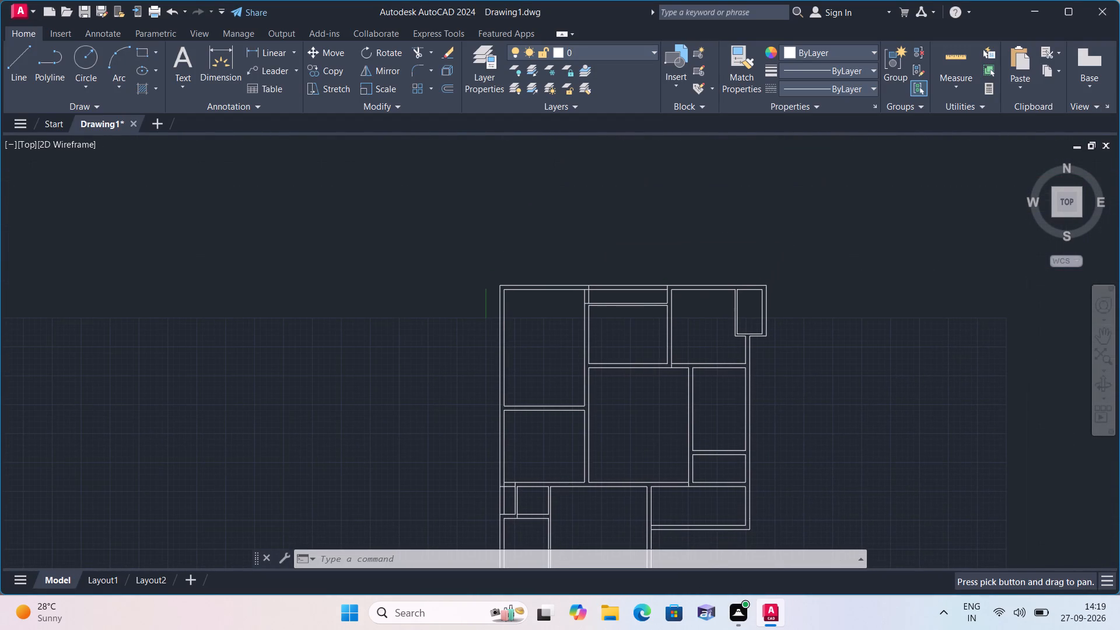
pyautogui.scroll(1, 586, 386)
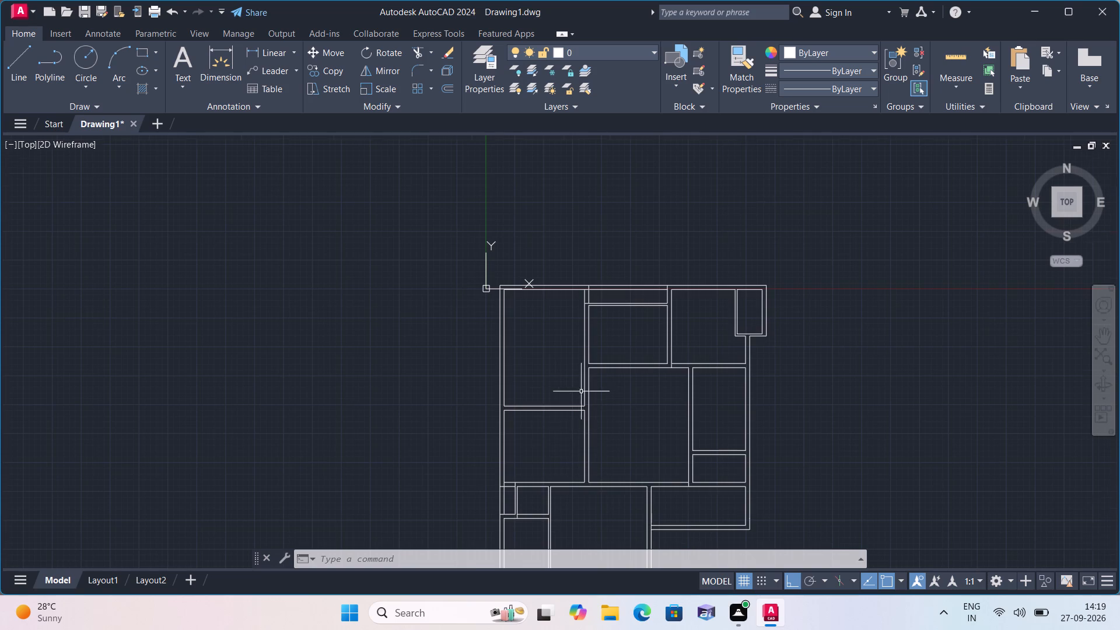
pyautogui.moveTo(586, 386); pyautogui.dragTo(548, 541, button='middle')
pyautogui.scroll(2, 550, 541)
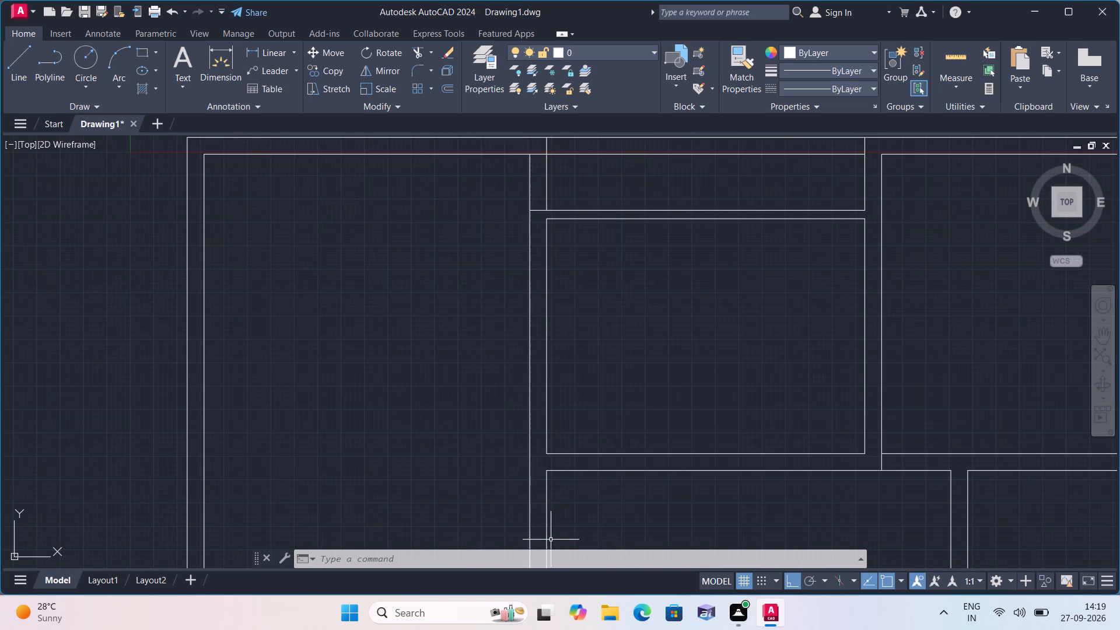
pyautogui.write('l')
pyautogui.press('space')
pyautogui.scroll(-2, 540, 507)
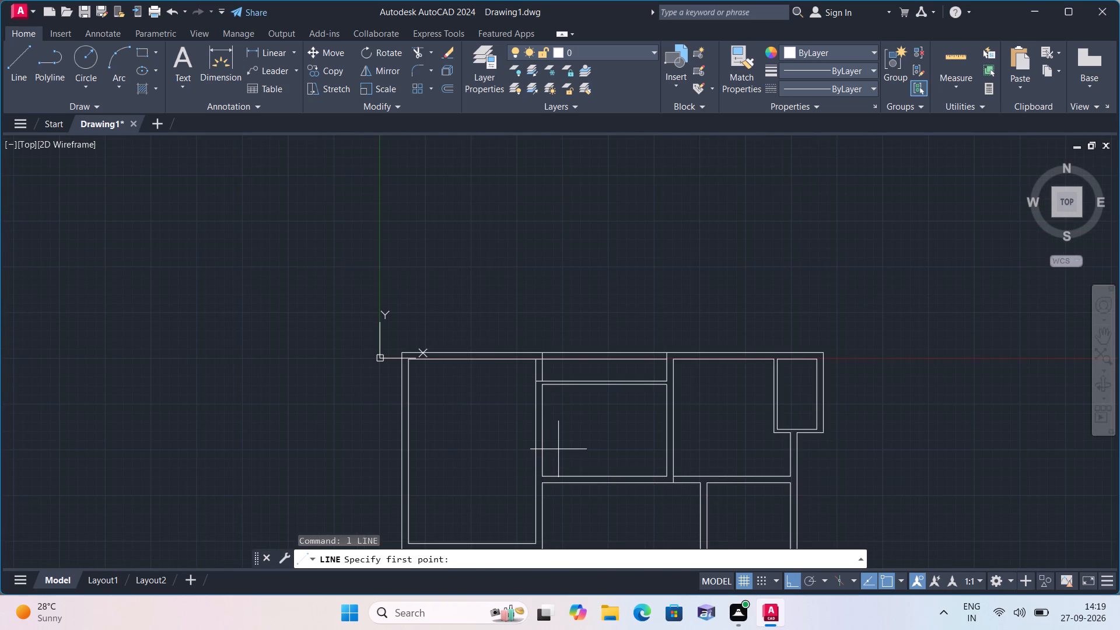
pyautogui.moveTo(556, 449); pyautogui.dragTo(530, 538, button='middle')
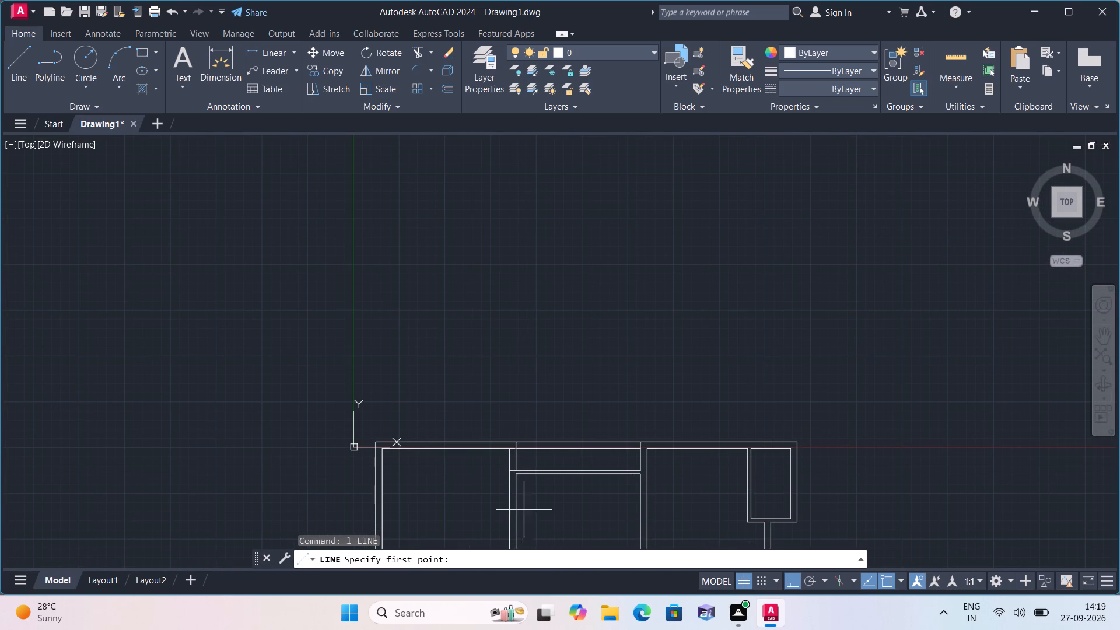
pyautogui.scroll(1, 534, 493)
pyautogui.moveTo(535, 505); pyautogui.dragTo(529, 474, button='middle')
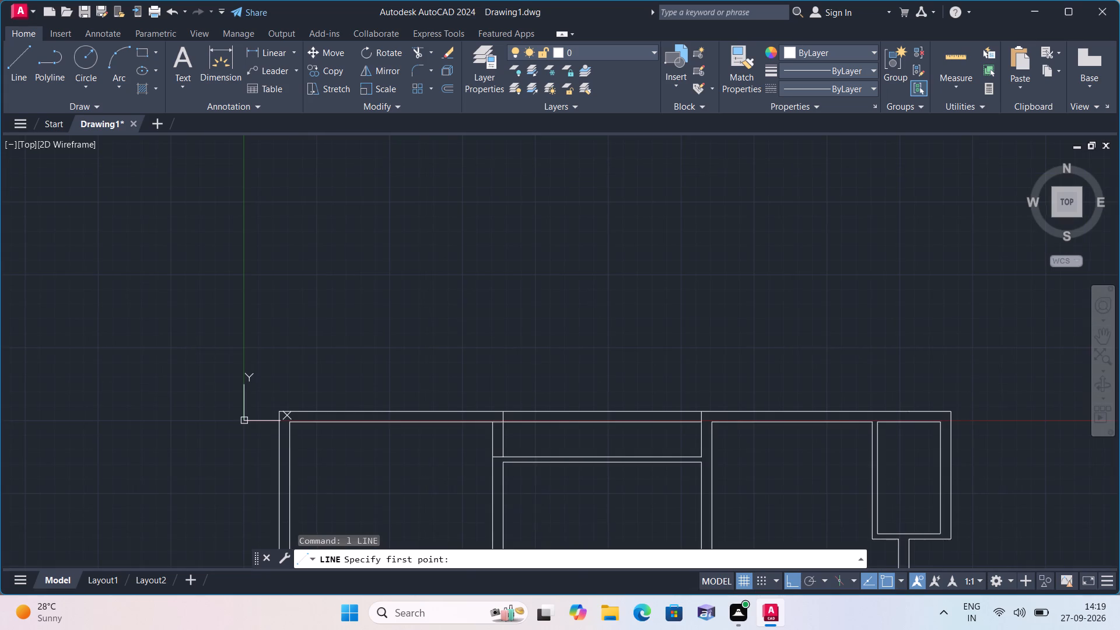
pyautogui.moveTo(529, 474); pyautogui.dragTo(528, 404, button='middle')
pyautogui.moveTo(537, 419); pyautogui.dragTo(544, 344, button='middle')
pyautogui.scroll(1, 520, 429)
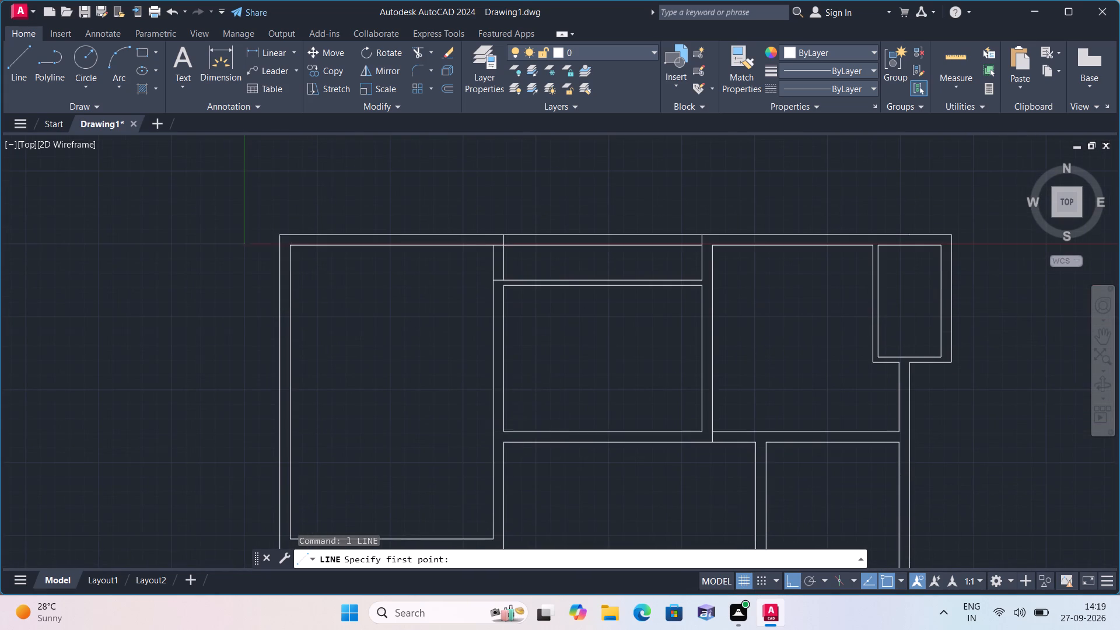
pyautogui.scroll(1, 520, 429)
pyautogui.click(475, 437)
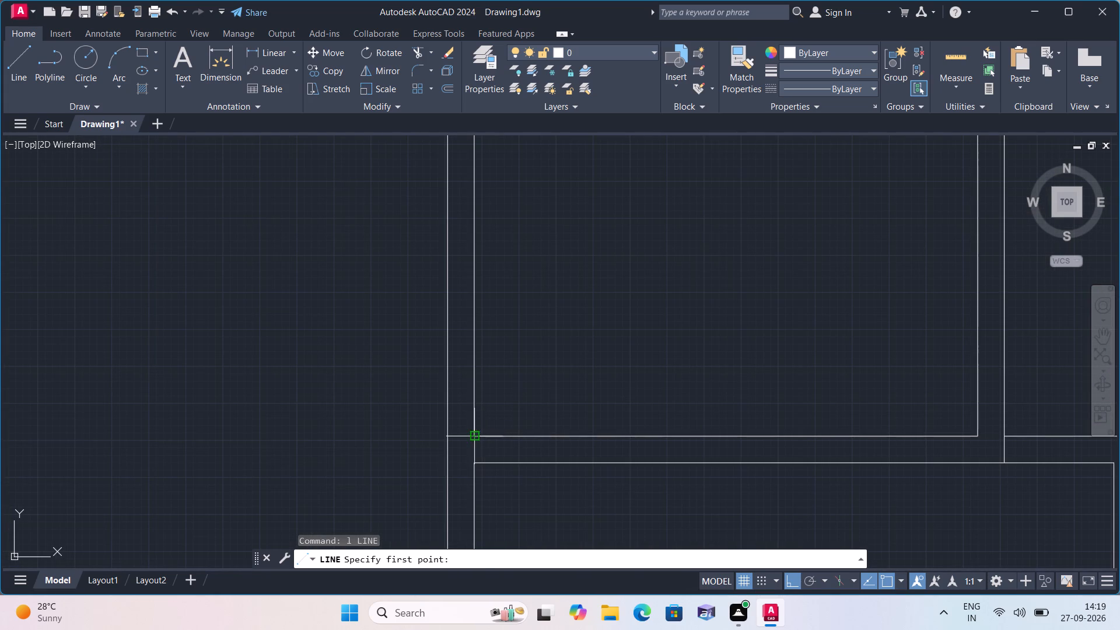
pyautogui.write('6"')
pyautogui.press('space')
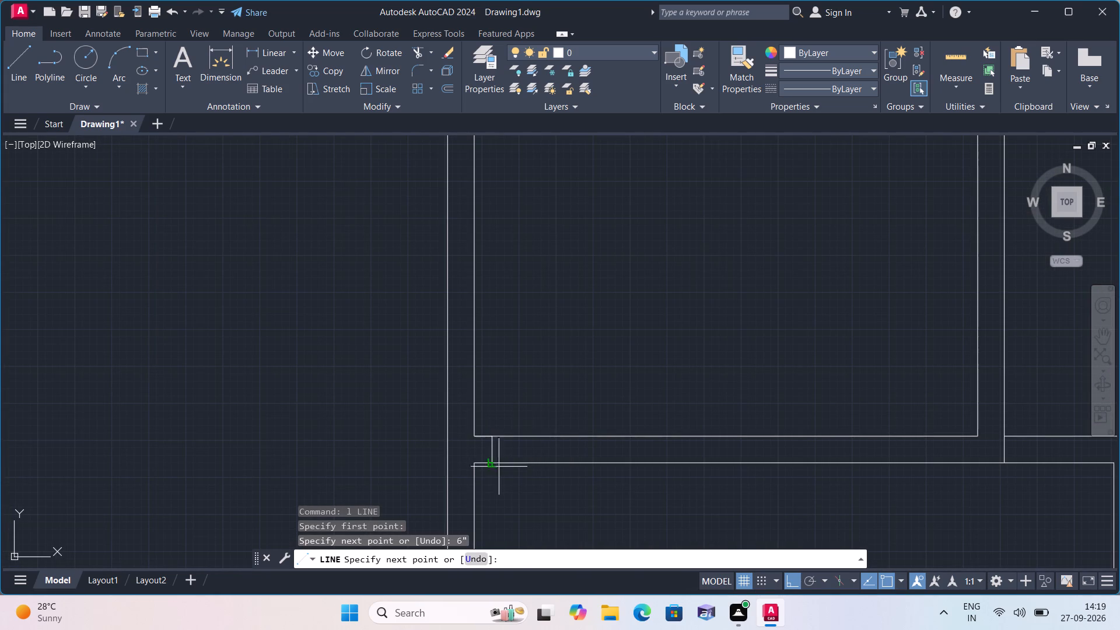
pyautogui.click(487, 466)
pyautogui.press('space')
# From the jamb's midpoint, draw a 2" segment followed by a 2' segment eastward along the middle of the wall.
pyautogui.press('space')
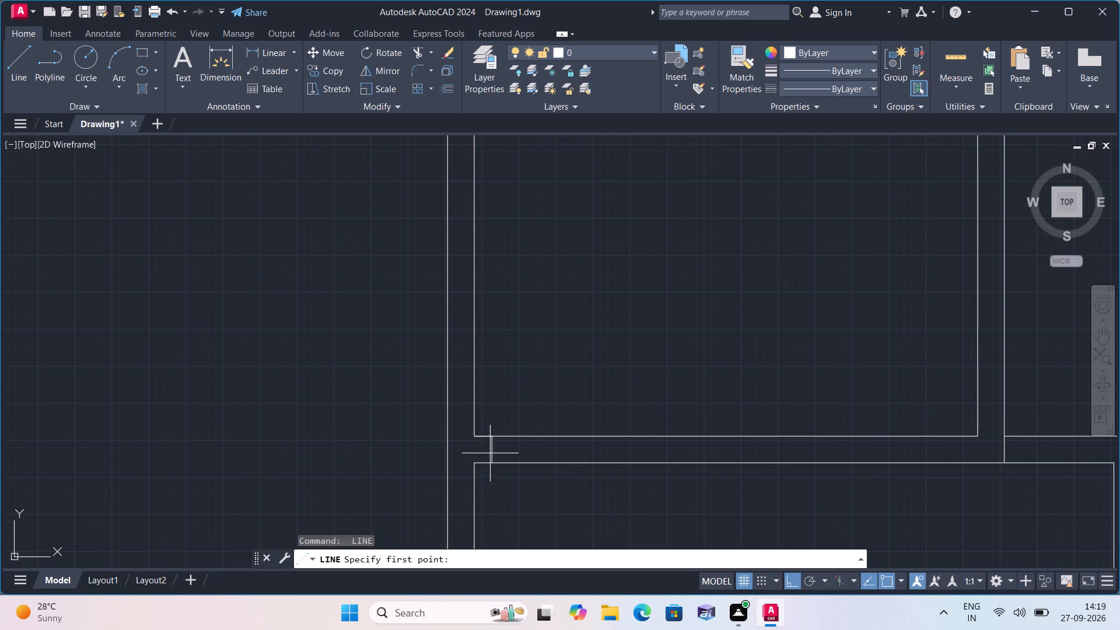
pyautogui.click(494, 447)
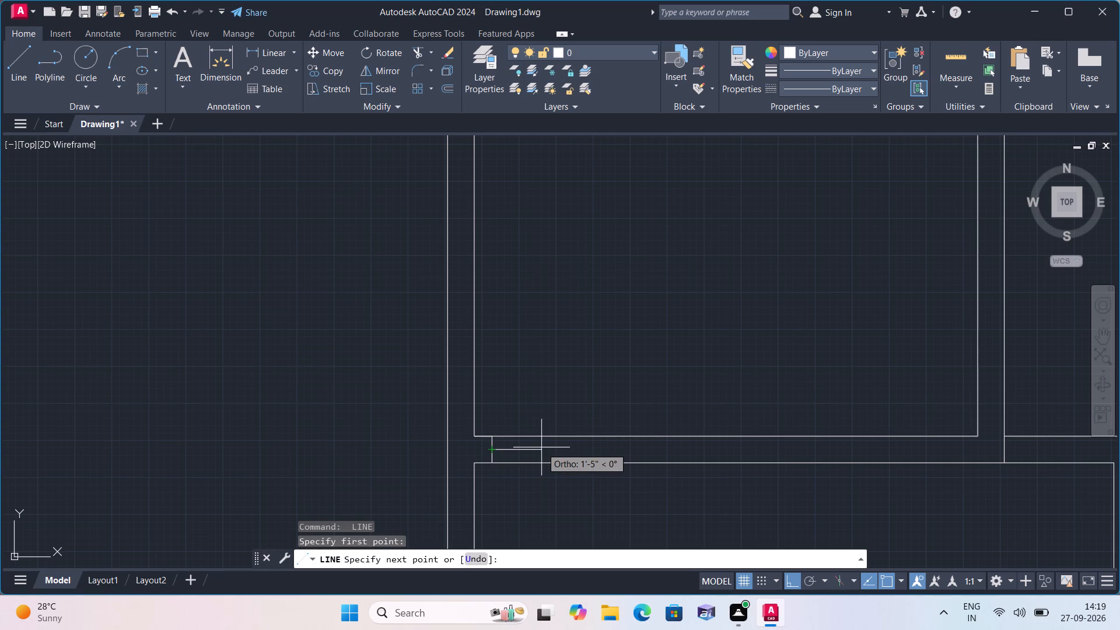
pyautogui.press('2')
pyautogui.press("'")
pyautogui.press('BackSpace')
pyautogui.press("'")
pyautogui.press('BackSpace')
pyautogui.hotkey('shift', '"')
pyautogui.press('space')
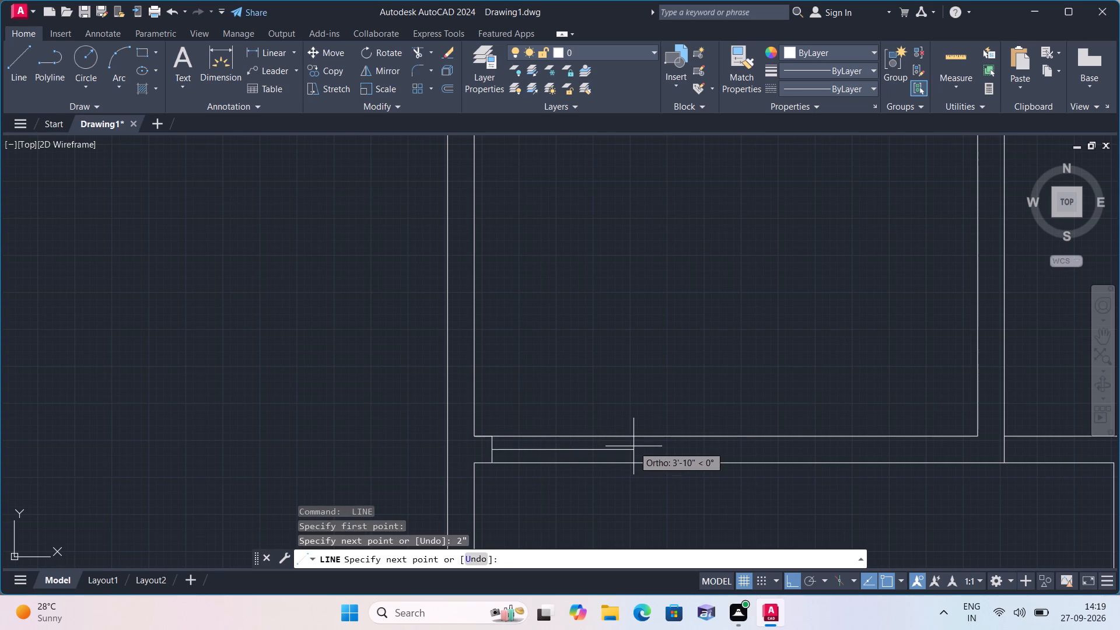
pyautogui.write("2'")
pyautogui.press('space')
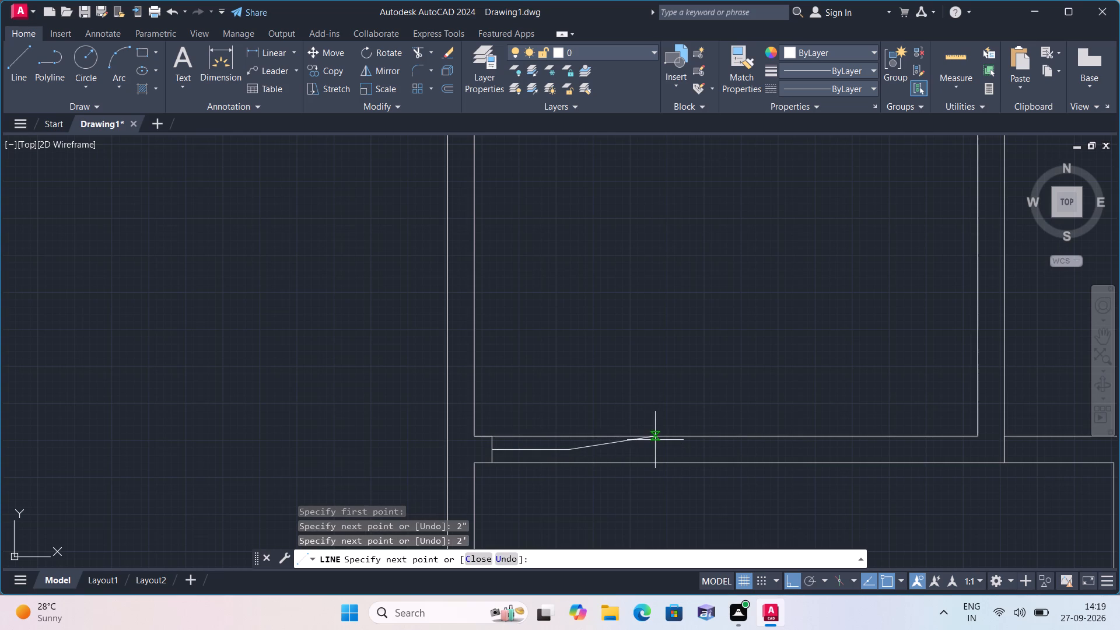
# Draw the second door jamb across the full wall thickness at the east end of the 2' segment.
pyautogui.click(565, 436)
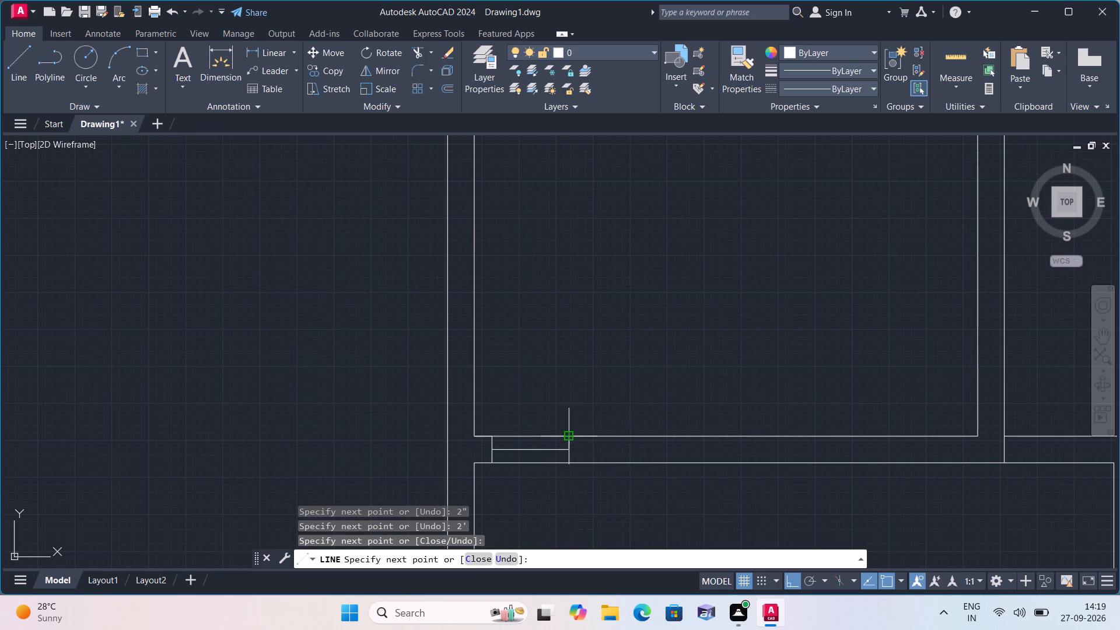
pyautogui.press('space')
pyautogui.press('space')
pyautogui.click(569, 449)
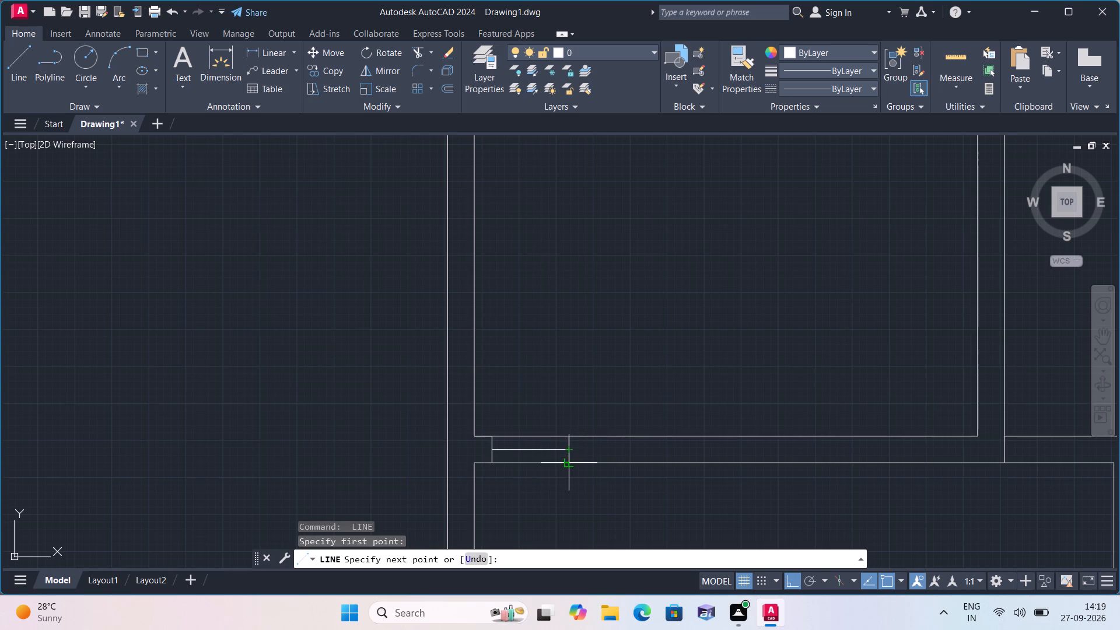
pyautogui.click(569, 460)
pyautogui.press('space')
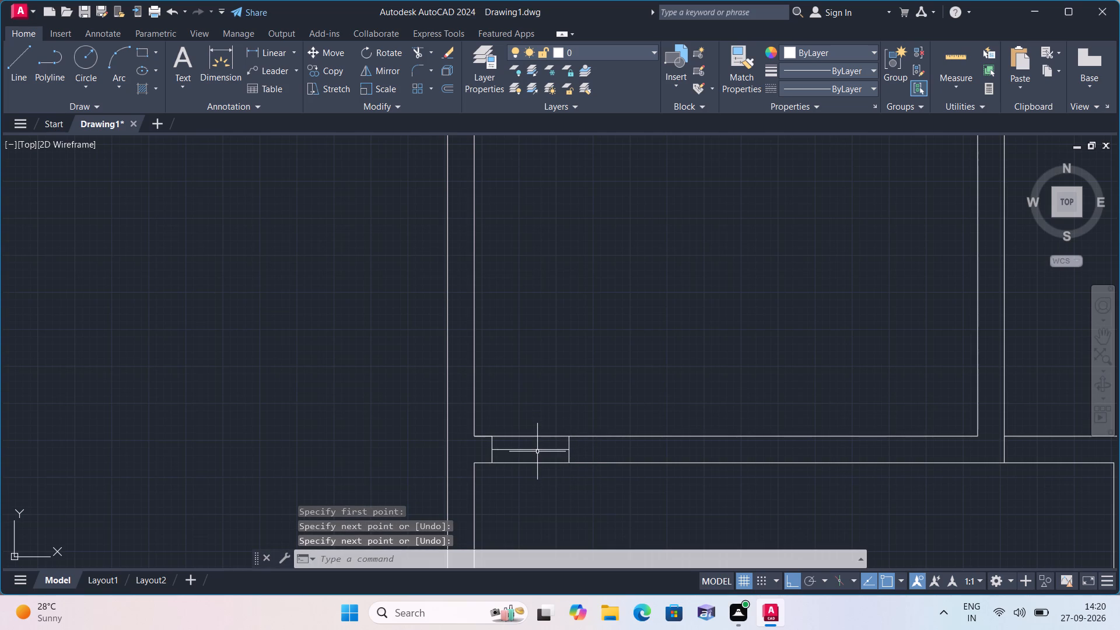
# Erase the 2' line inside the door opening and the 6" line along the wall face.
pyautogui.click(537, 452)
pyautogui.click(487, 436)
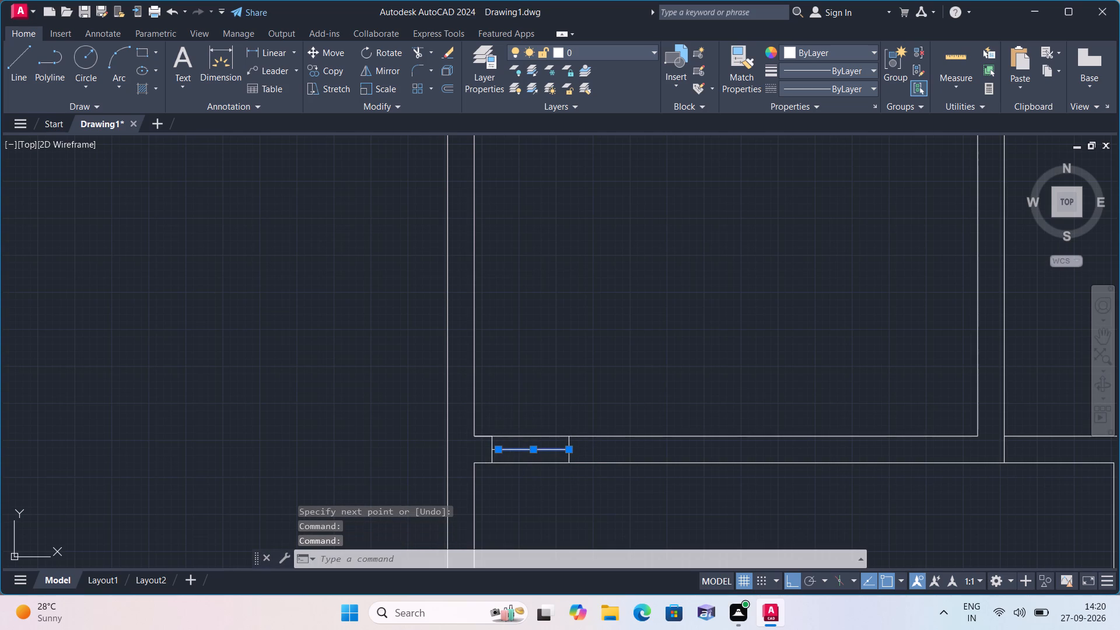
pyautogui.press('Delete')
# Draw the 2' door leaf straight up into the upper-middle room from the free end of the 2" stub.
pyautogui.press('l')
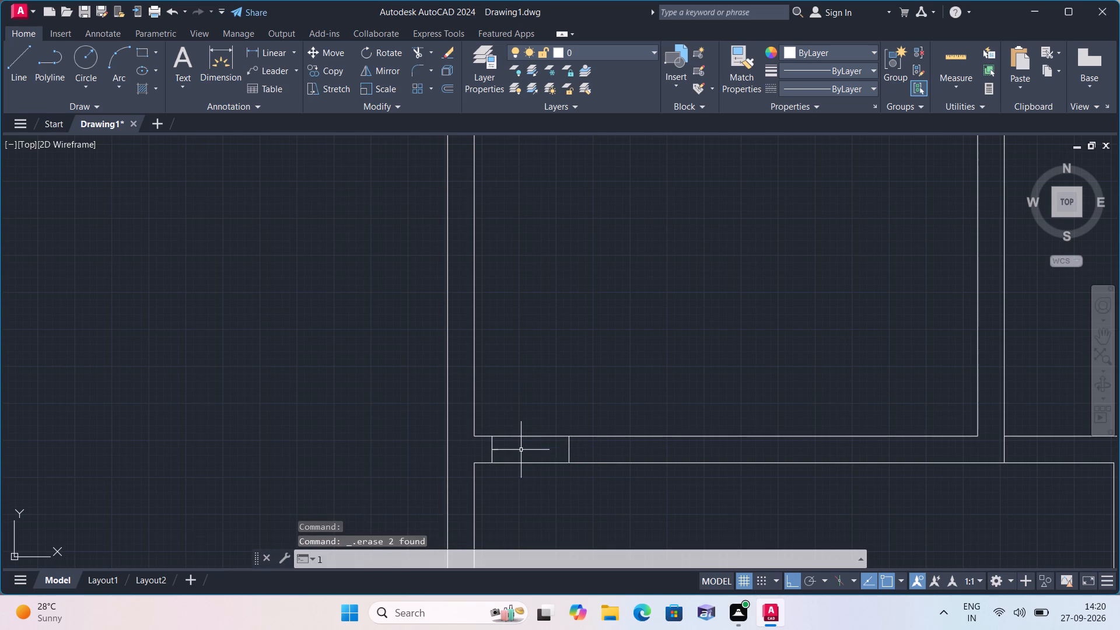
pyautogui.press('space')
pyautogui.scroll(1, 508, 457)
pyautogui.click(491, 447)
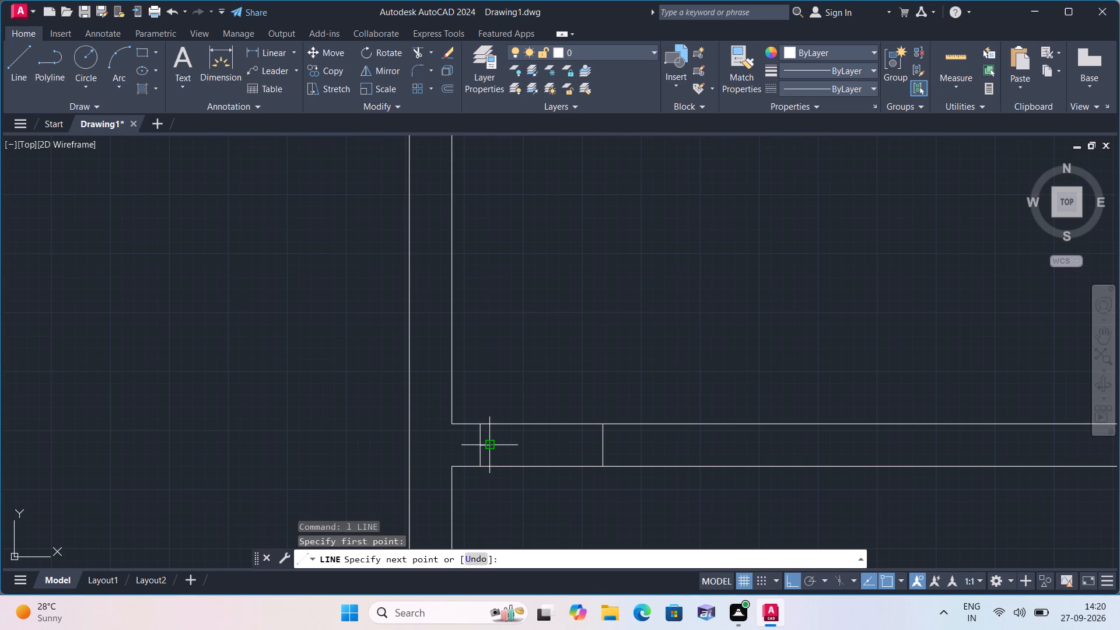
pyautogui.write("2'")
pyautogui.press('space')
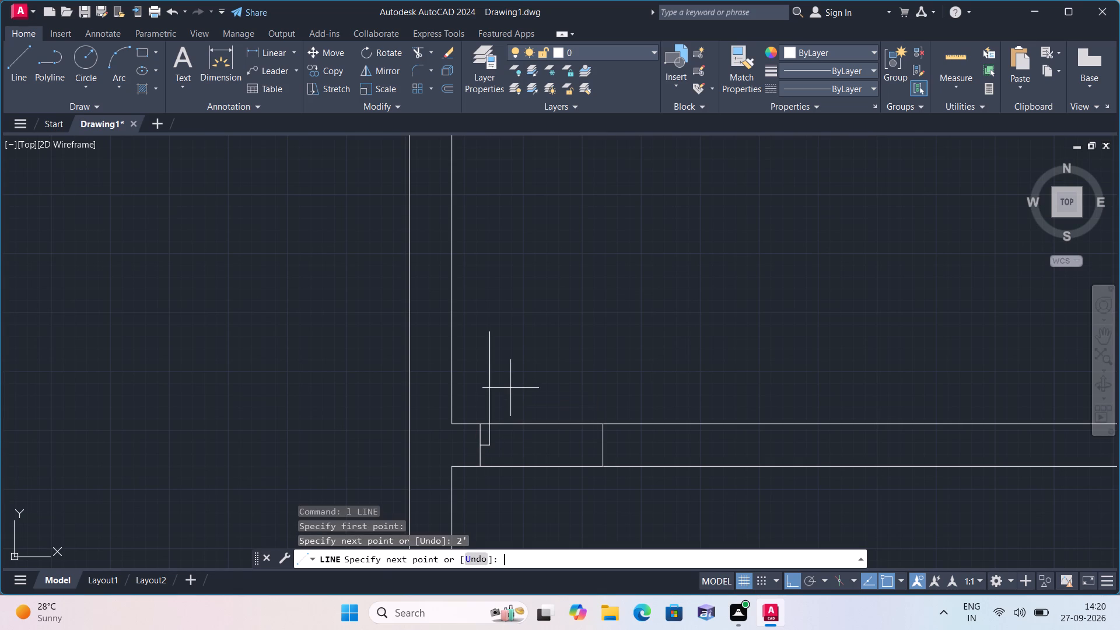
pyautogui.press('Escape')
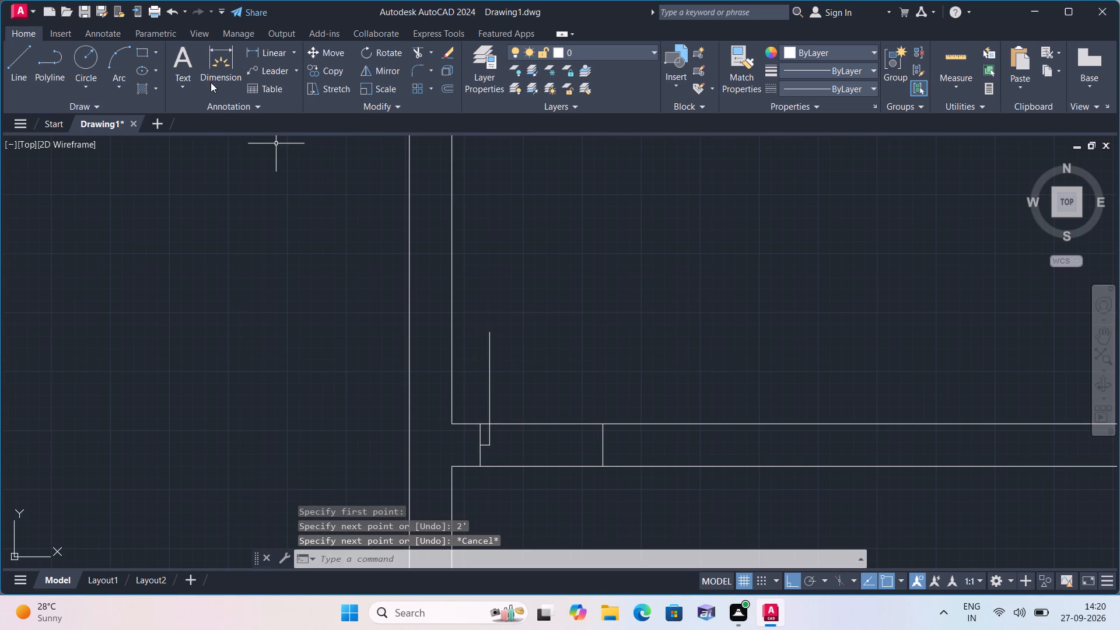
# Draw the first door's swing with a Start, End, Direction arc from the leaf's top to the east jamb's upper end, starting eastward.
pyautogui.click(121, 90)
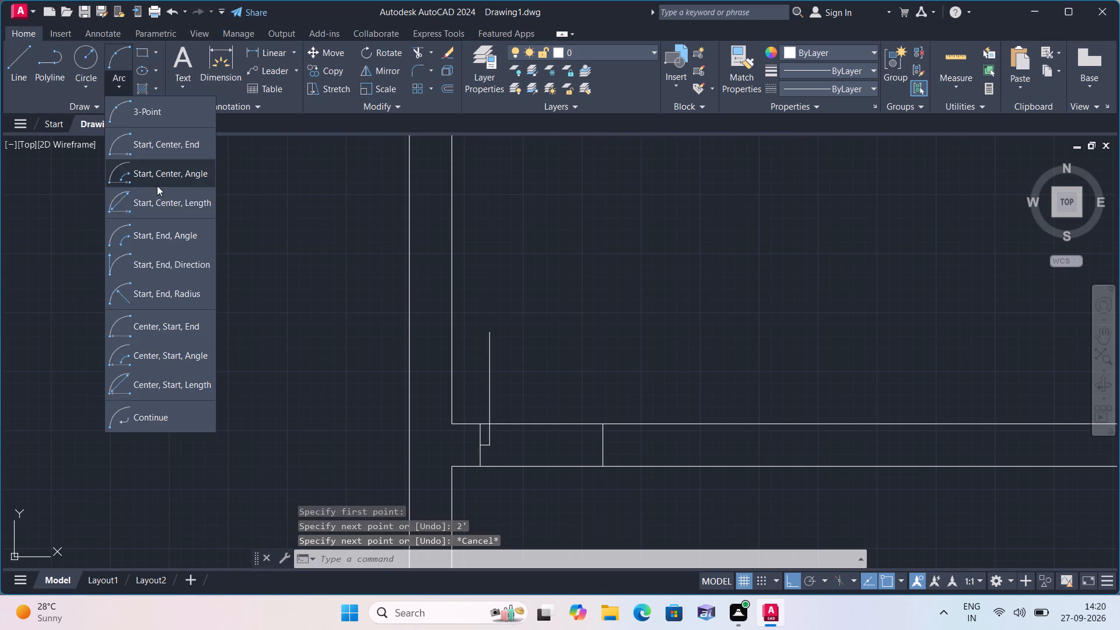
pyautogui.click(164, 268)
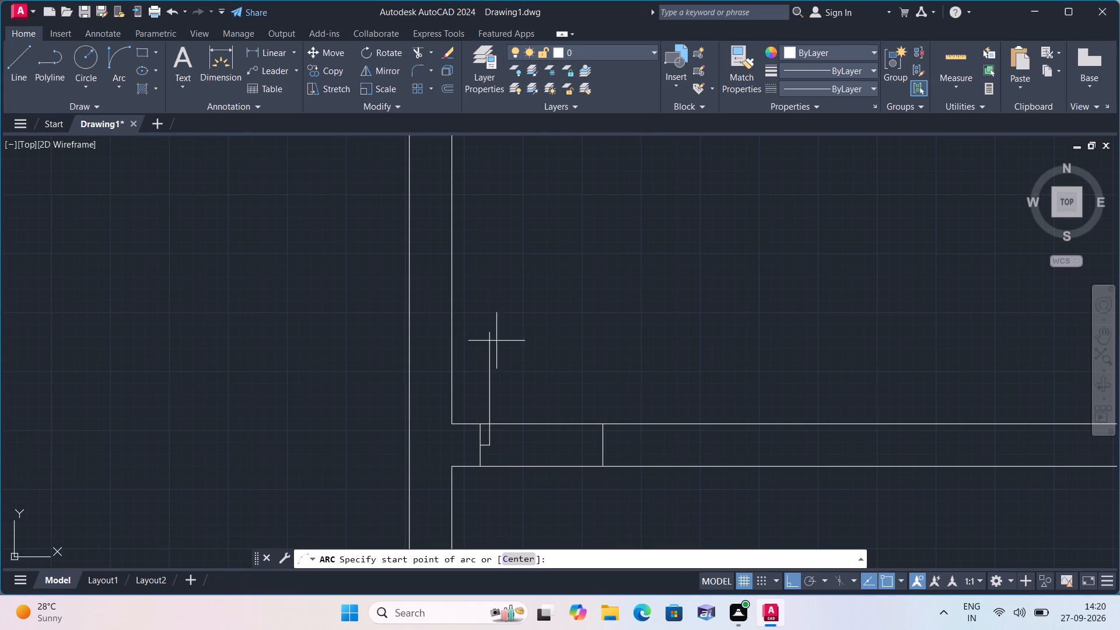
pyautogui.click(487, 330)
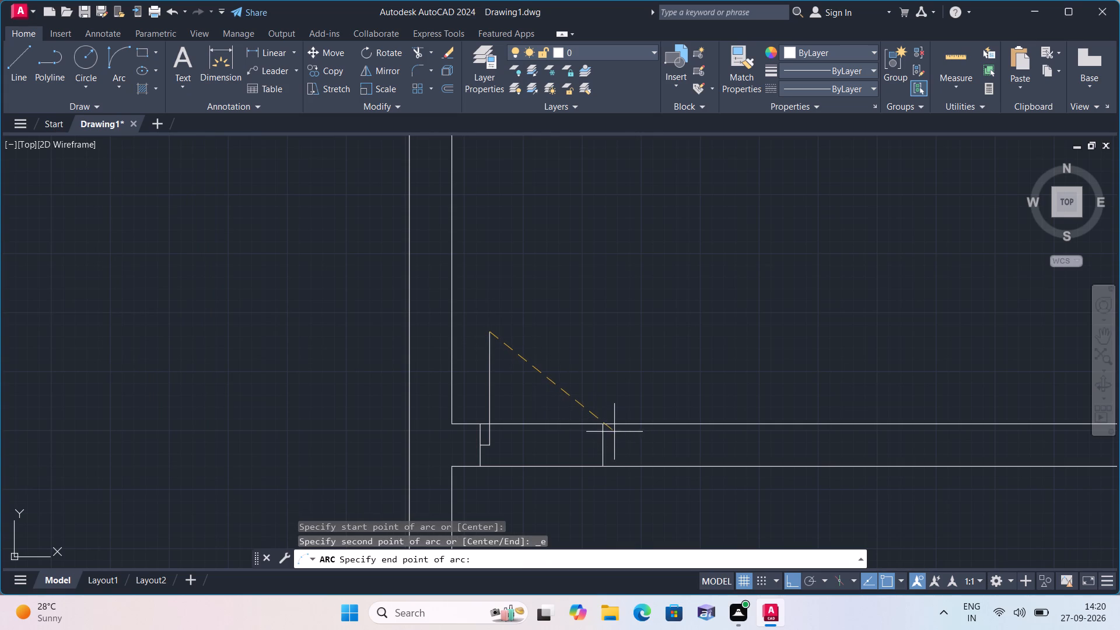
pyautogui.moveTo(600, 424); pyautogui.dragTo(600, 419)
pyautogui.click(605, 330)
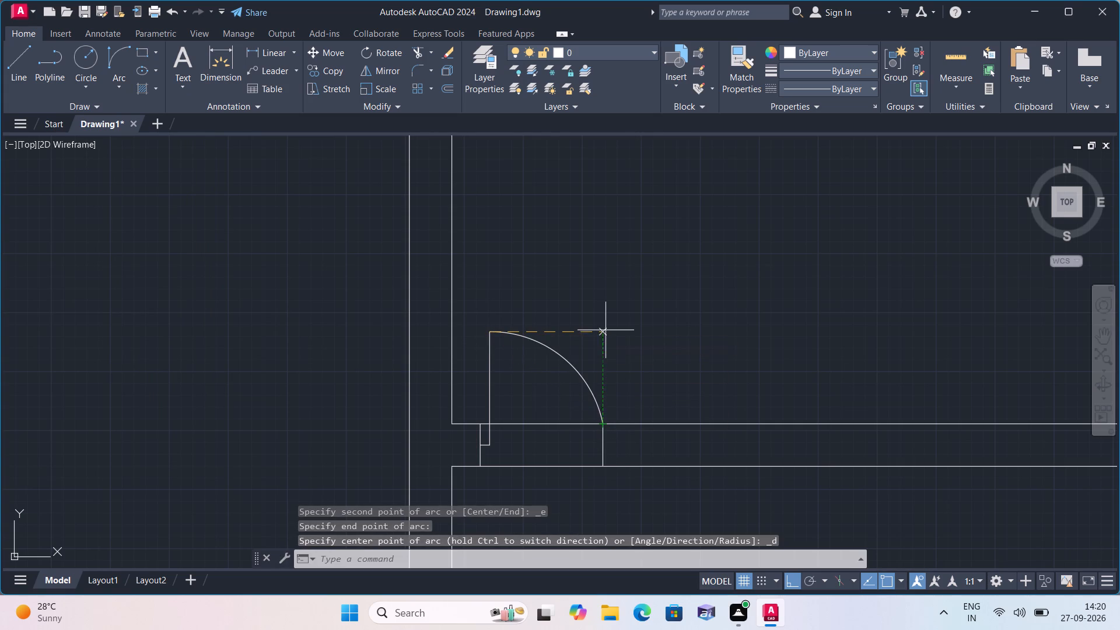
# From the upper-right room's lower-left corner, draw a 6" line east along the wall face and a jamb down across the wall.
pyautogui.scroll(-2, 605, 330)
pyautogui.moveTo(631, 442); pyautogui.dragTo(601, 379, button='middle')
pyautogui.scroll(-1, 601, 379)
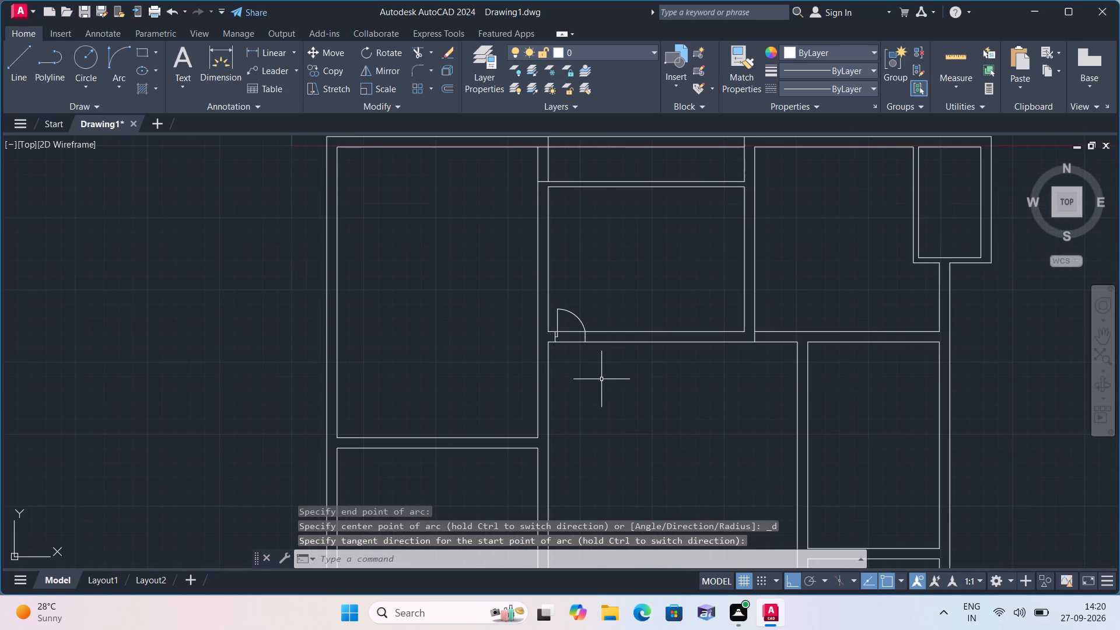
pyautogui.scroll(-1, 601, 379)
pyautogui.scroll(1, 601, 379)
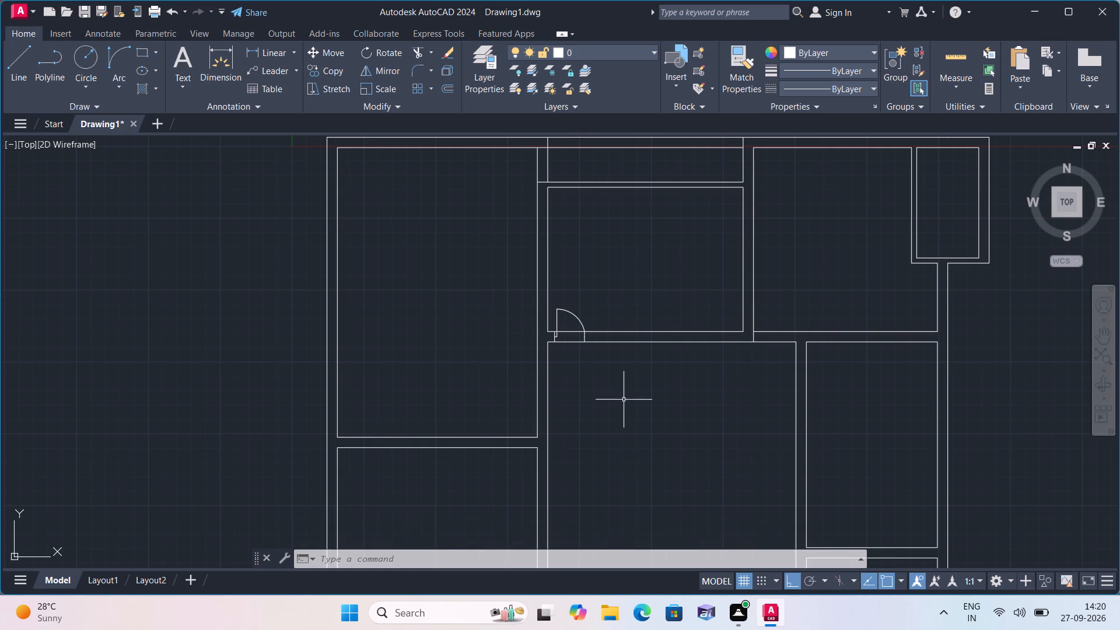
pyautogui.moveTo(640, 407); pyautogui.dragTo(629, 353, button='middle')
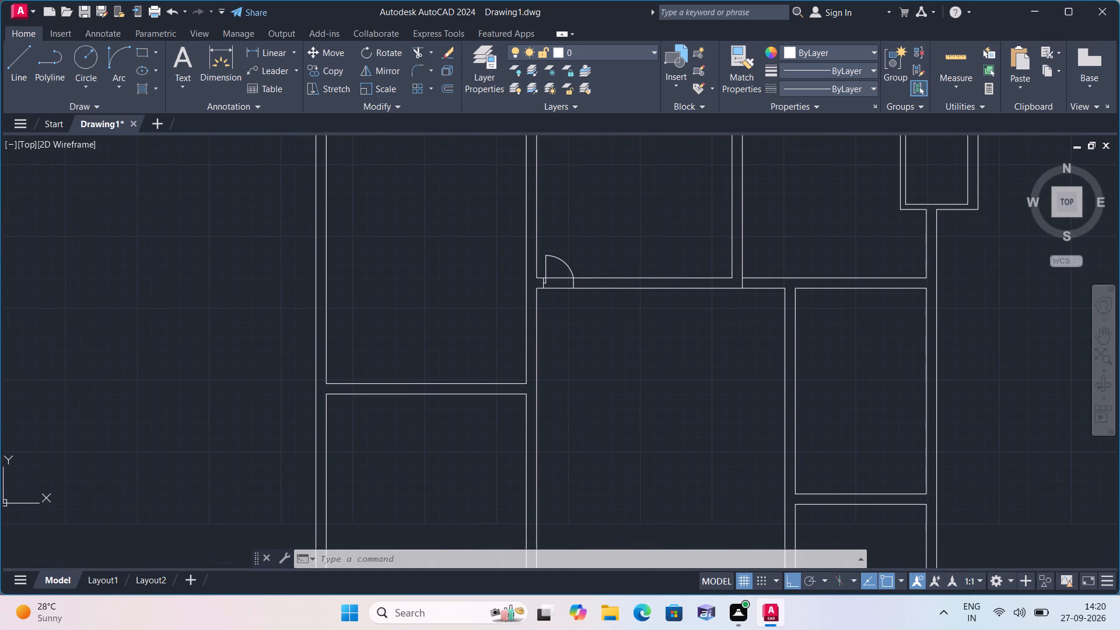
pyautogui.moveTo(629, 353); pyautogui.dragTo(584, 416, button='middle')
pyautogui.moveTo(657, 405); pyautogui.dragTo(549, 502, button='middle')
pyautogui.press('l')
pyautogui.press('space')
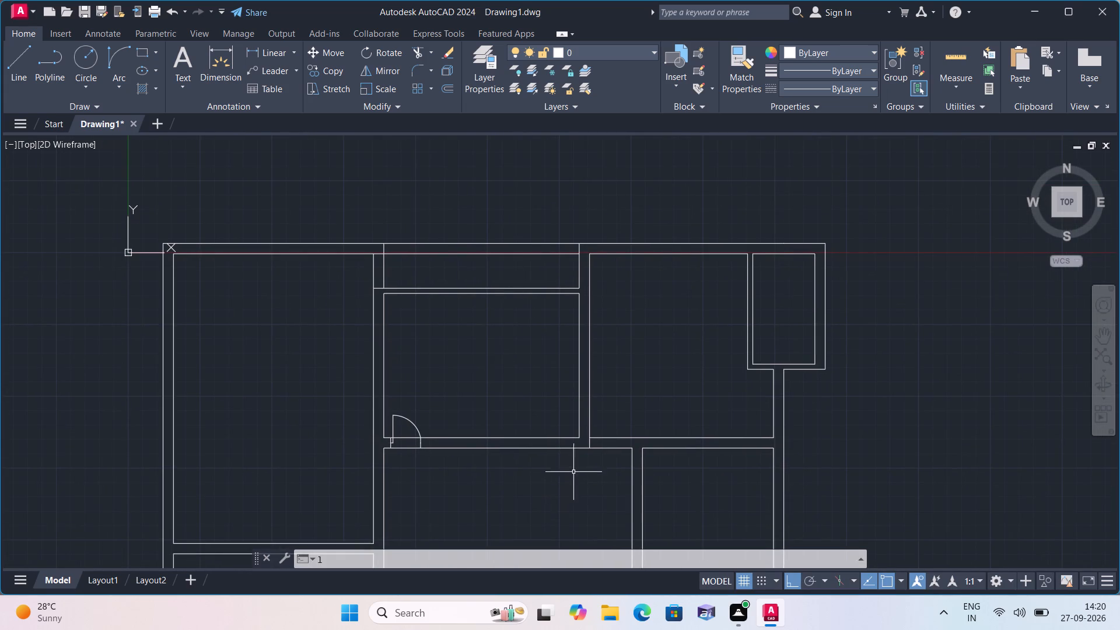
pyautogui.scroll(2, 589, 426)
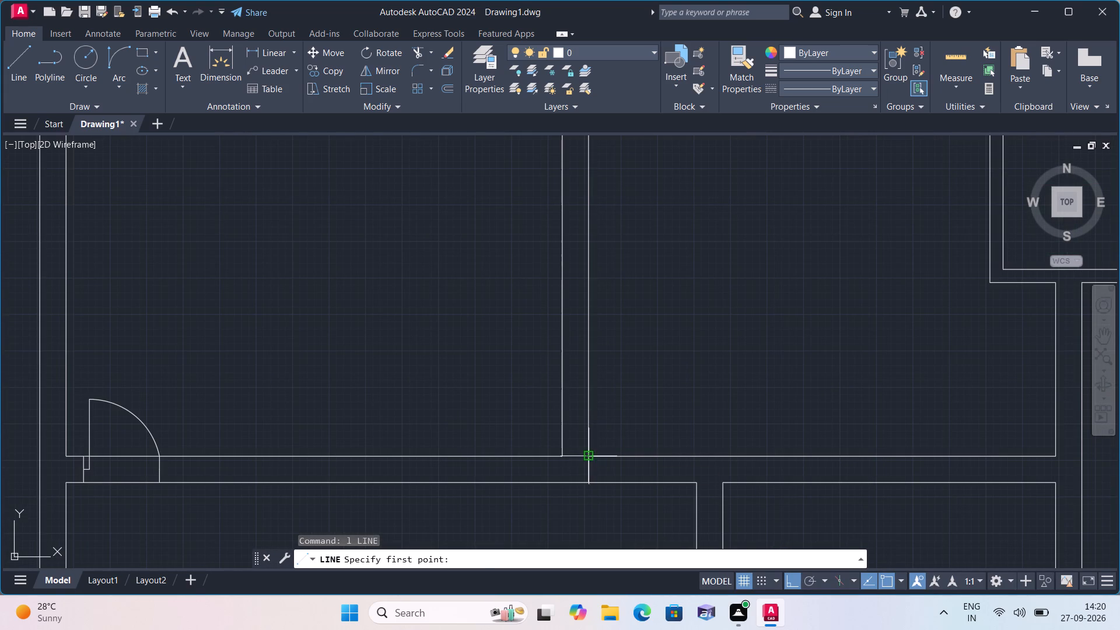
pyautogui.click(590, 457)
pyautogui.press('3')
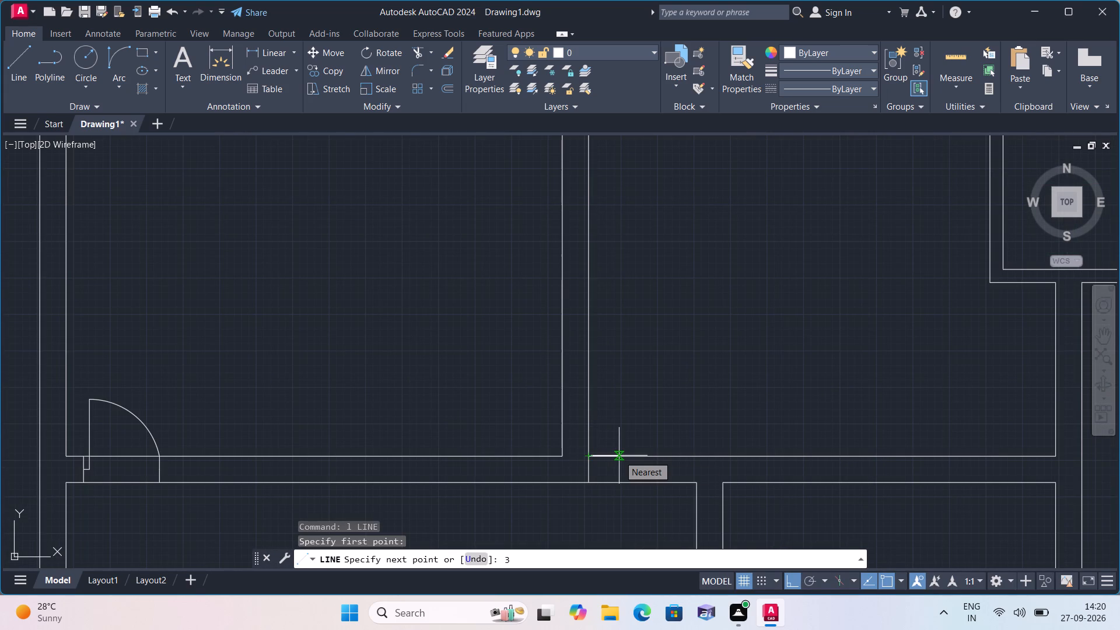
pyautogui.press('BackSpace')
pyautogui.write('6"')
pyautogui.press('space')
pyautogui.click(605, 483)
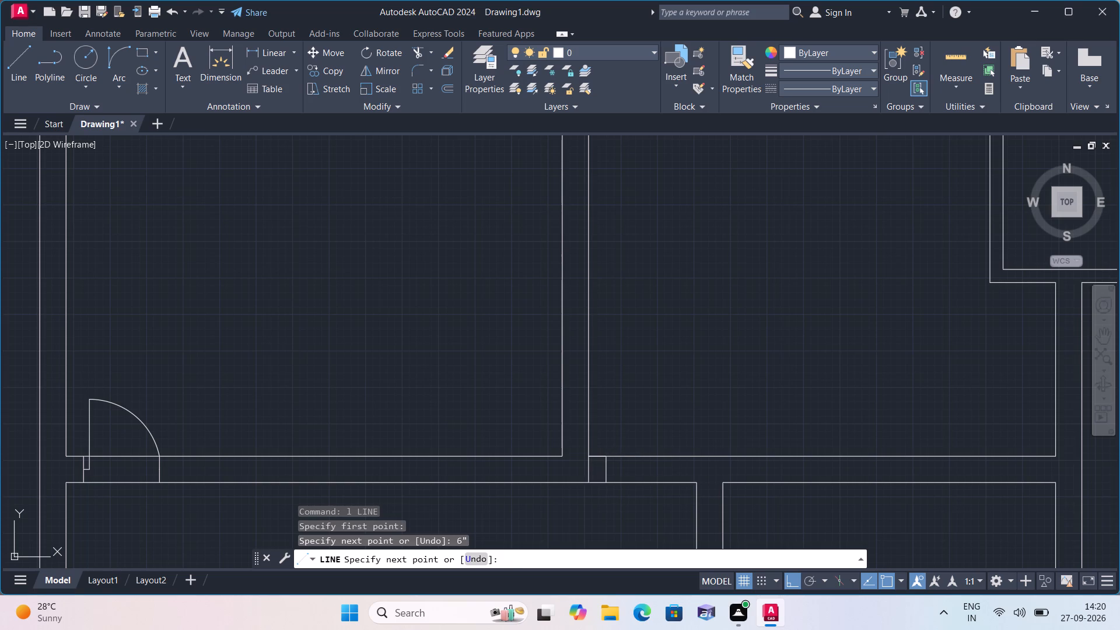
pyautogui.press('space')
# From the new jamb's midpoint, draw a 2" segment followed by a 2' segment eastward along the middle of the wall.
pyautogui.press('space')
pyautogui.click(607, 468)
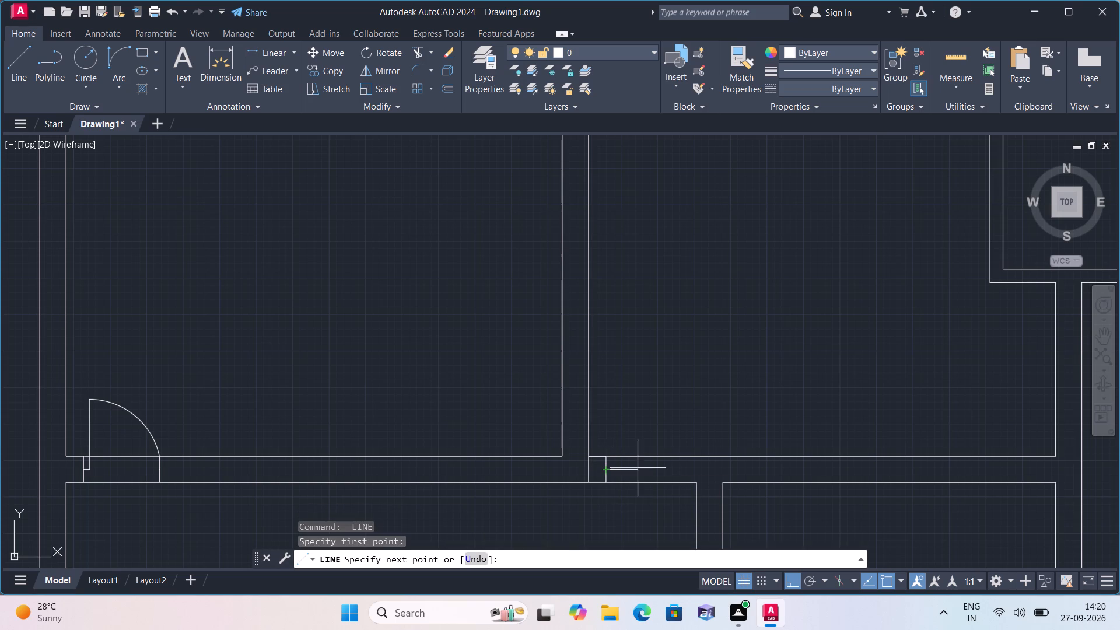
pyautogui.write('2"')
pyautogui.press('space')
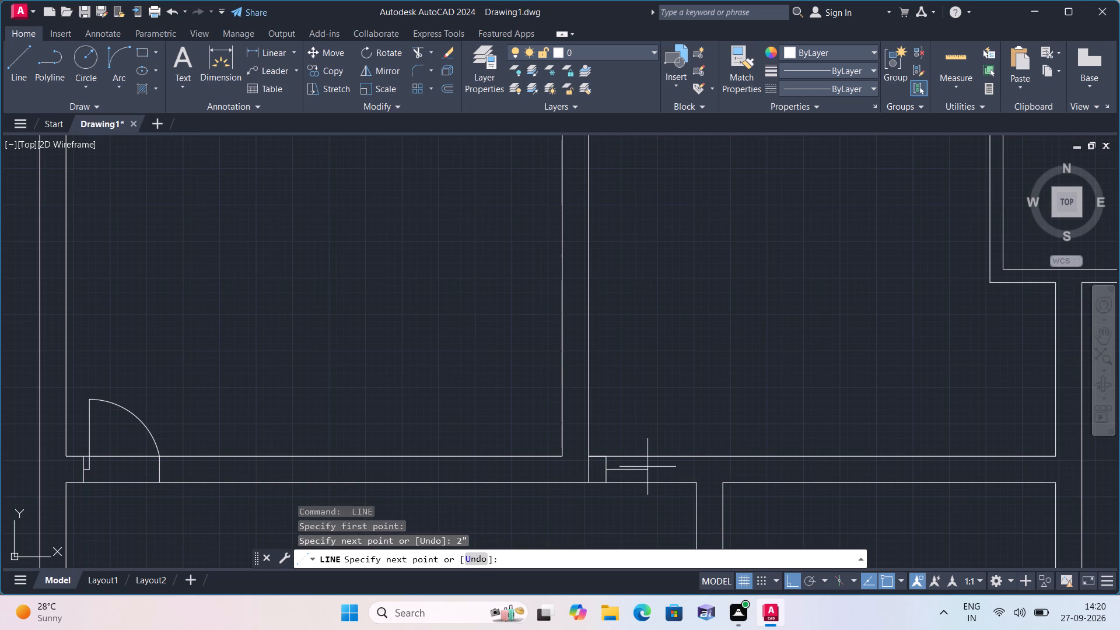
pyautogui.write("2'")
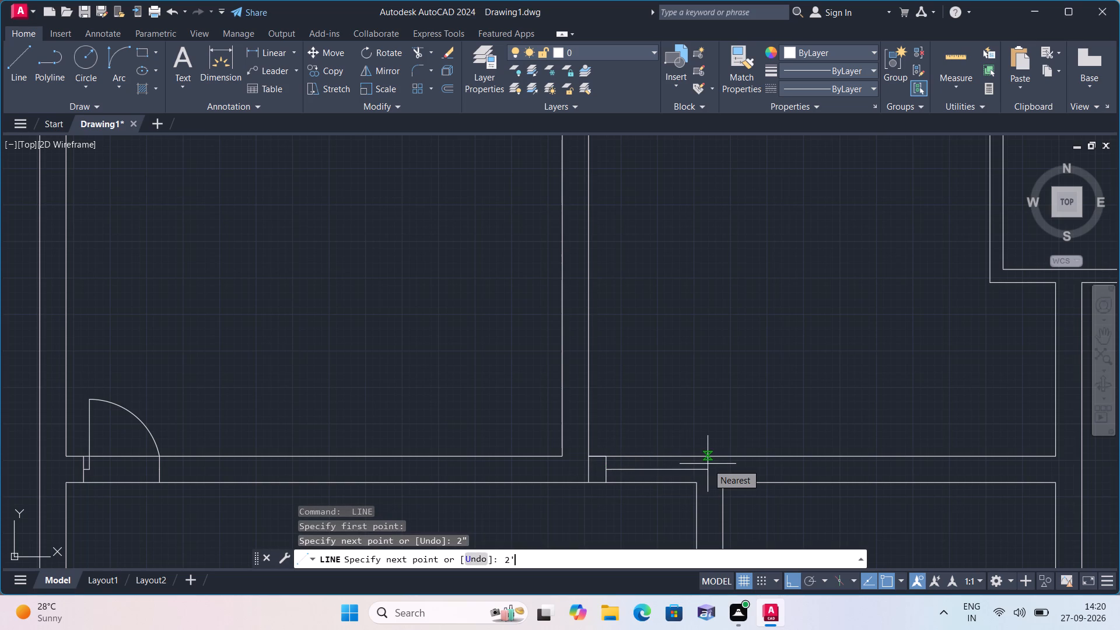
pyautogui.press('space')
# Draw the second jamb across the full wall thickness at the east end of the 2' segment.
pyautogui.click(680, 456)
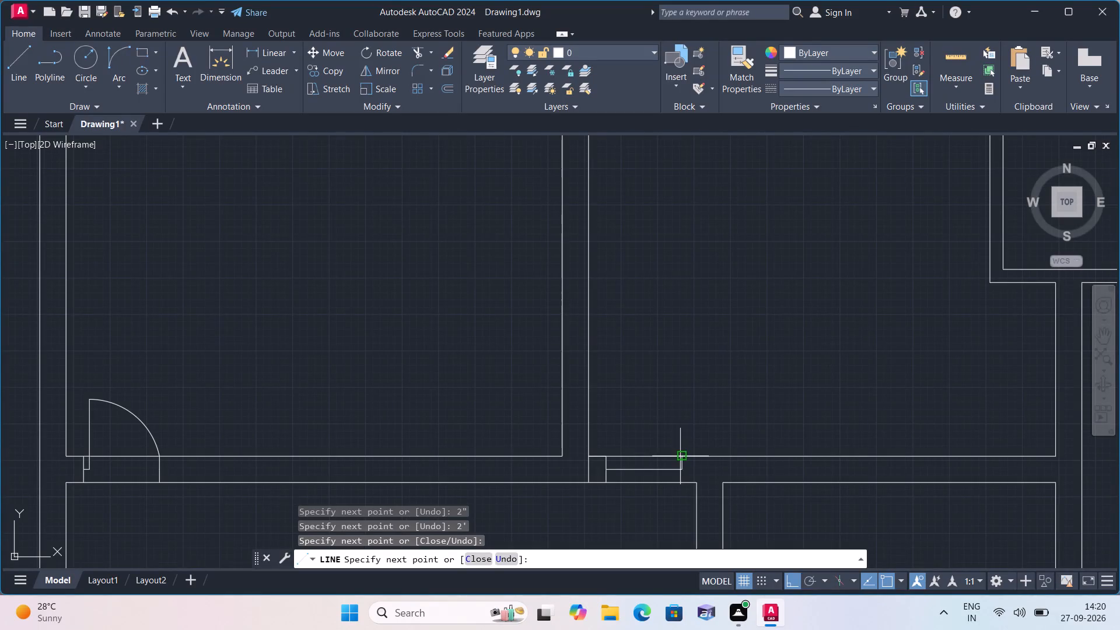
pyautogui.press('space')
pyautogui.press('space')
pyautogui.click(682, 467)
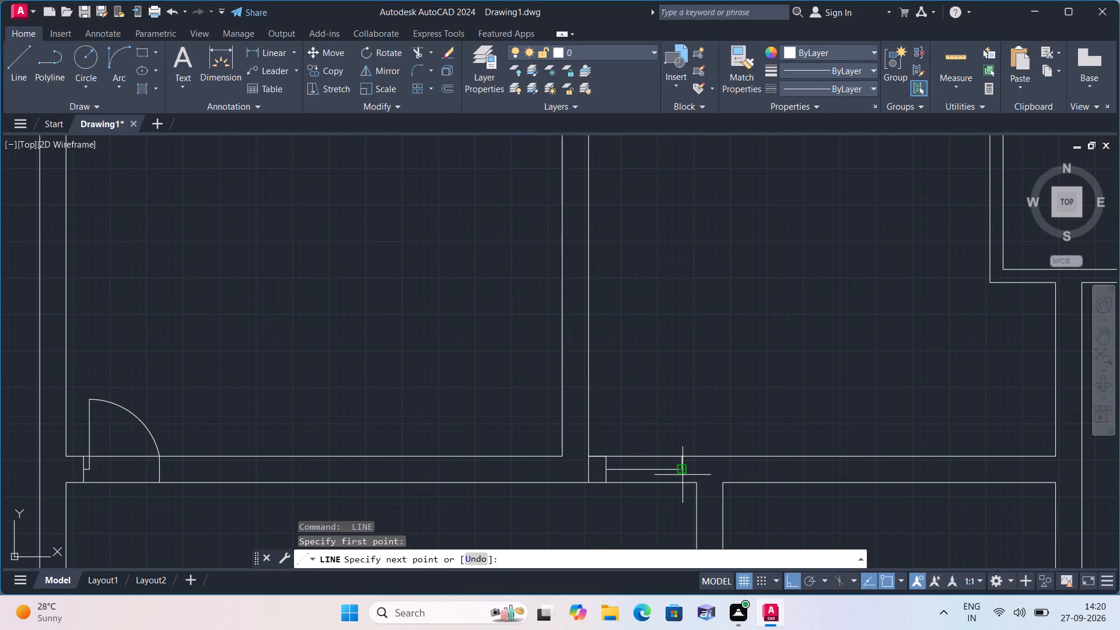
pyautogui.click(682, 481)
pyautogui.press('space')
# Erase the 2' line inside this opening and the 6" line along the wall face.
pyautogui.click(661, 470)
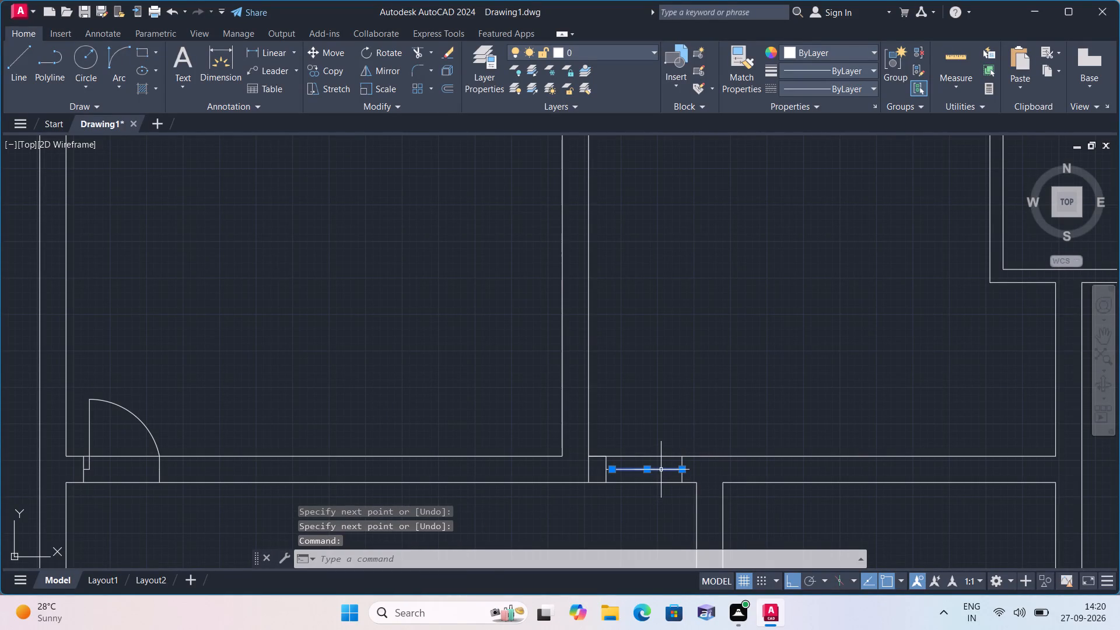
pyautogui.scroll(1, 605, 465)
pyautogui.click(600, 452)
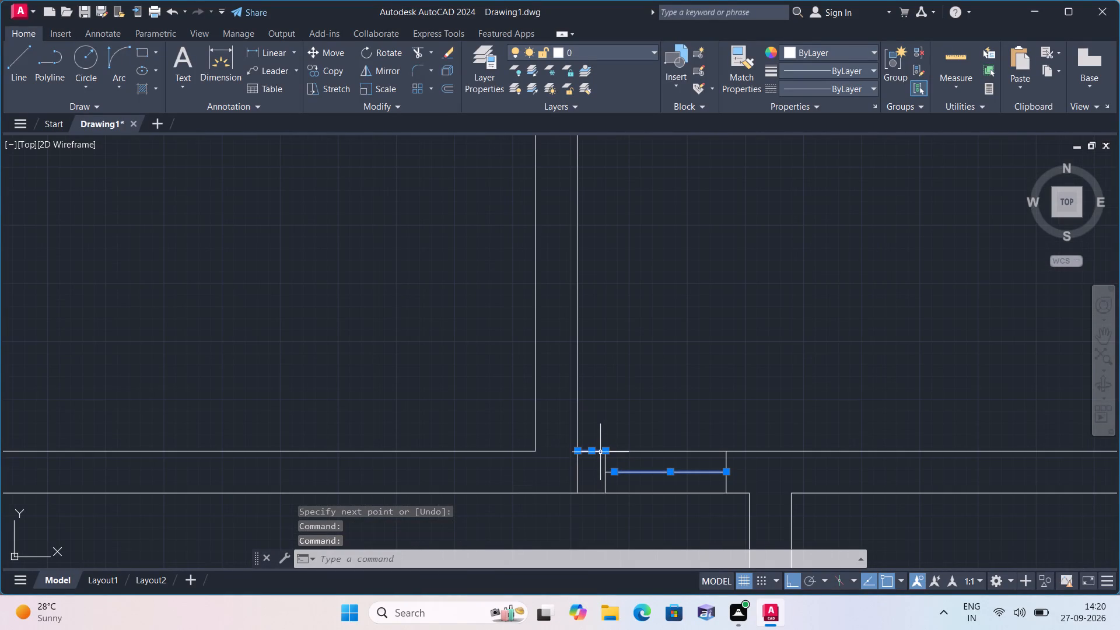
pyautogui.press('Delete')
# Draw the 2' door leaf straight up into the upper-right room from the free end of the 2" stub.
pyautogui.press('l')
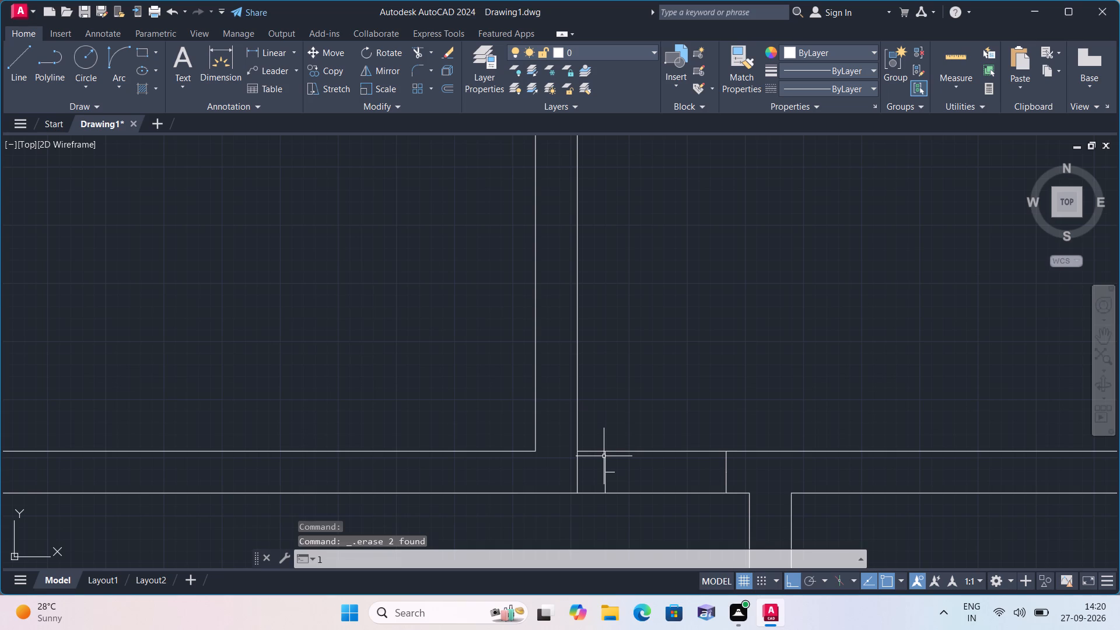
pyautogui.press('space')
pyautogui.click(618, 472)
pyautogui.write("2'")
pyautogui.press('space')
pyautogui.press('Escape')
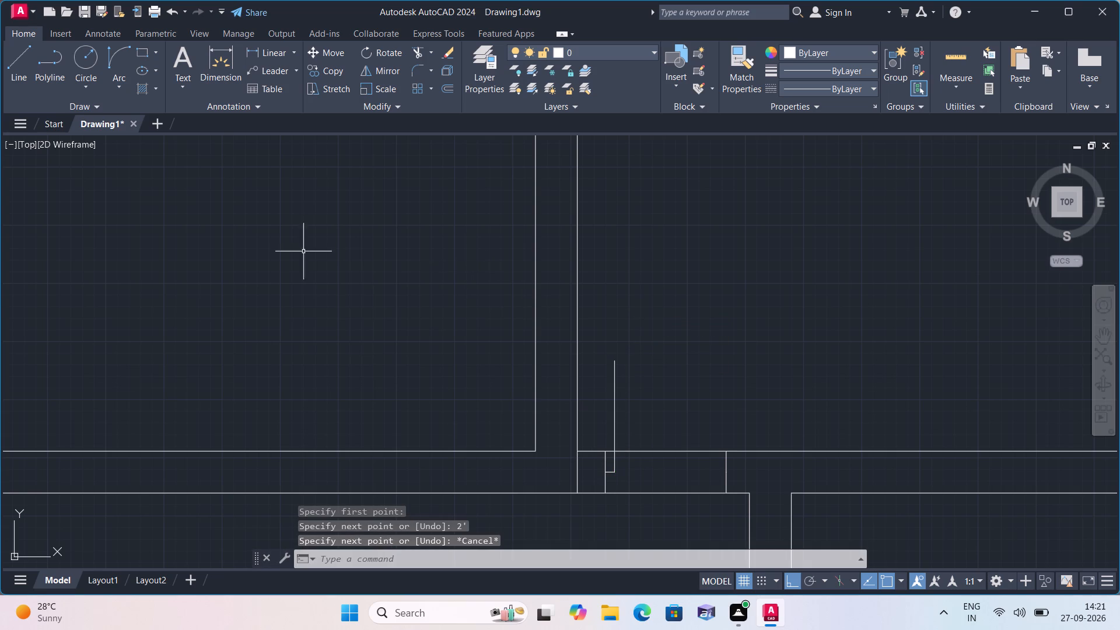
# Draw this door's swing with a Start, End, Direction arc from the leaf's top to the east jamb's upper end, starting eastward.
pyautogui.click(121, 85)
pyautogui.click(165, 261)
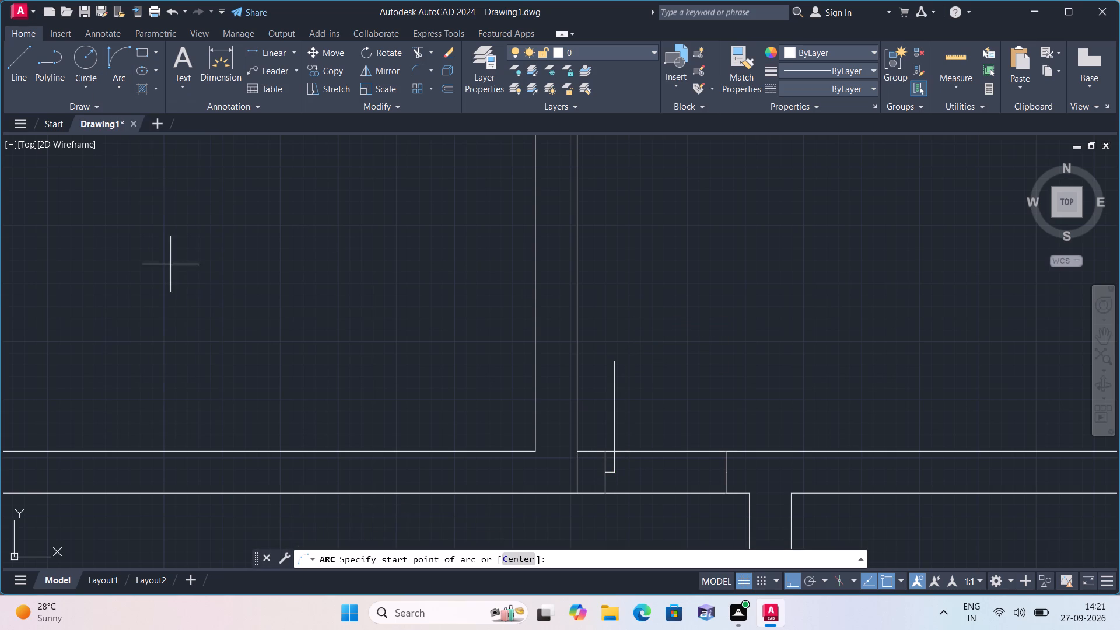
pyautogui.click(617, 360)
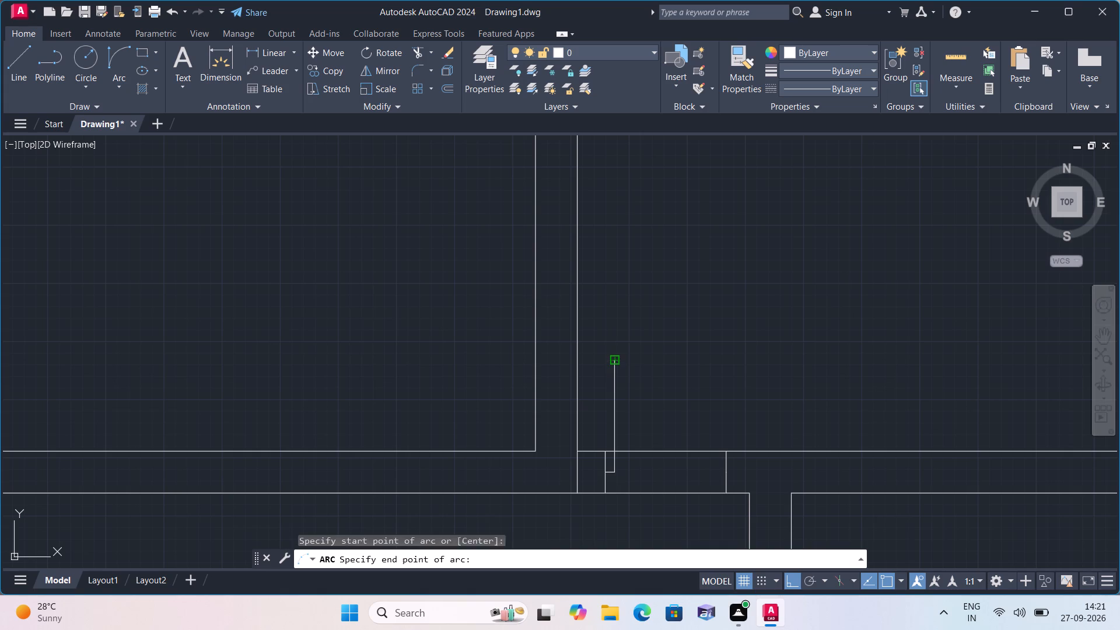
pyautogui.click(726, 452)
pyautogui.click(724, 330)
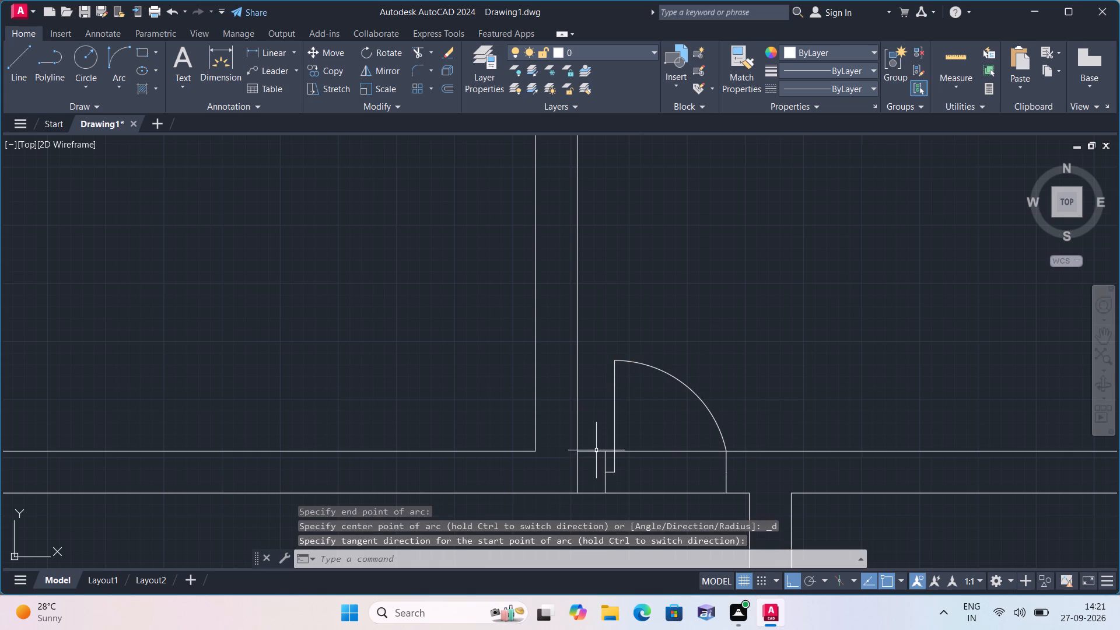
pyautogui.click(596, 450)
pyautogui.press('Escape')
# From the upper-left room's lower-right corner, draw a 6" line up the wall face and a jamb east across the vertical wall.
pyautogui.scroll(-2, 568, 463)
pyautogui.moveTo(531, 482); pyautogui.dragTo(570, 348, button='middle')
pyautogui.moveTo(514, 456); pyautogui.dragTo(542, 387, button='middle')
pyautogui.scroll(-1, 542, 387)
pyautogui.moveTo(535, 375); pyautogui.dragTo(568, 412, button='middle')
pyautogui.press('l')
pyautogui.scroll(1, 568, 412)
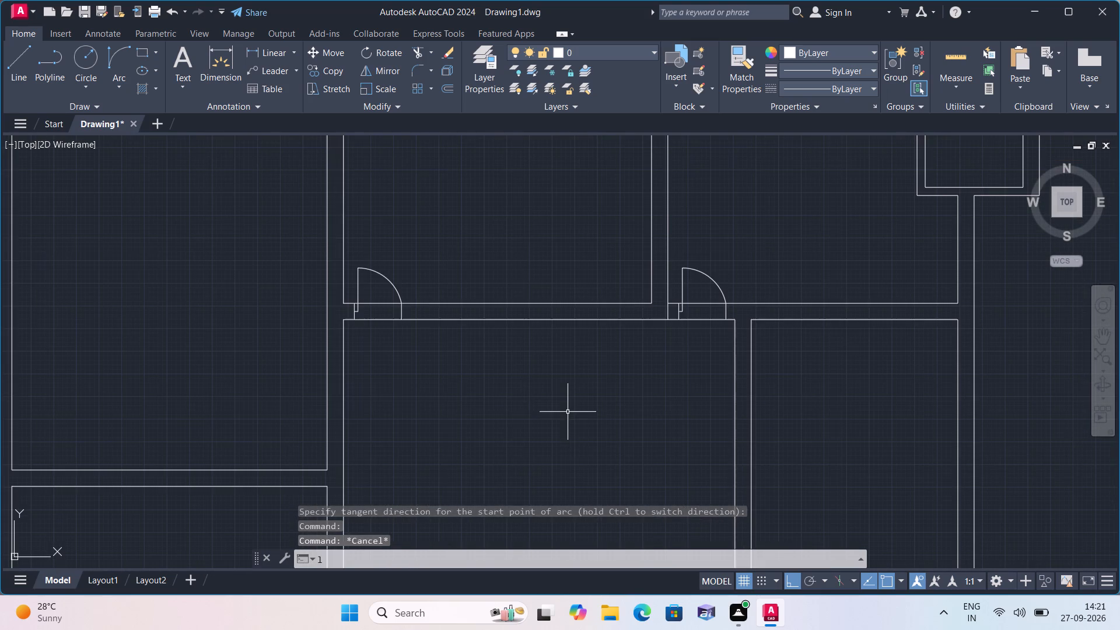
pyautogui.press('space')
pyautogui.click(329, 466)
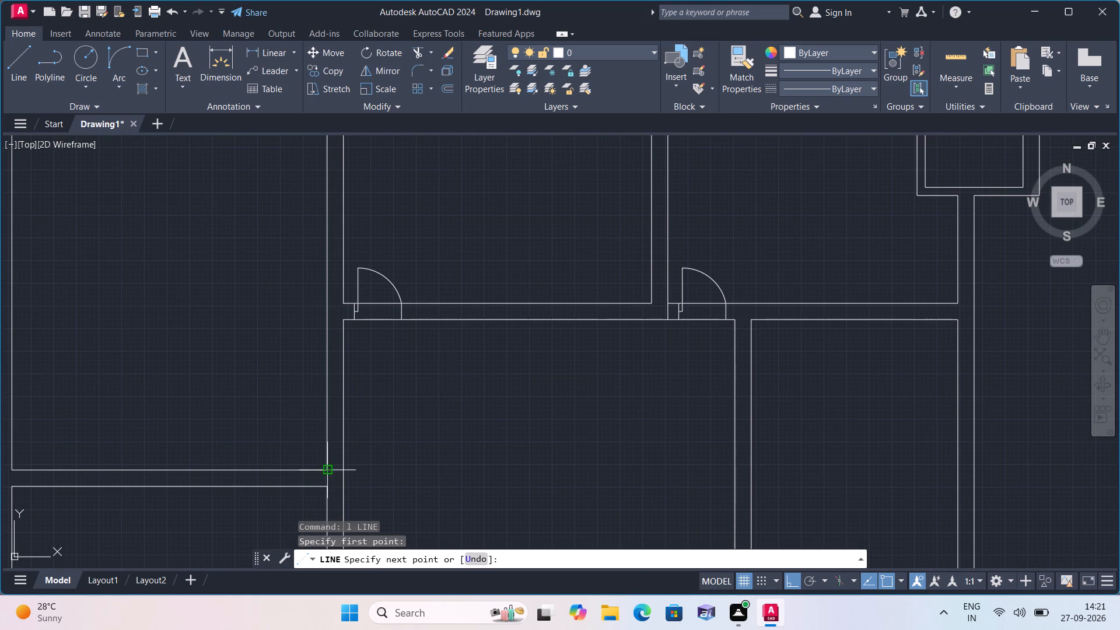
pyautogui.write('6"')
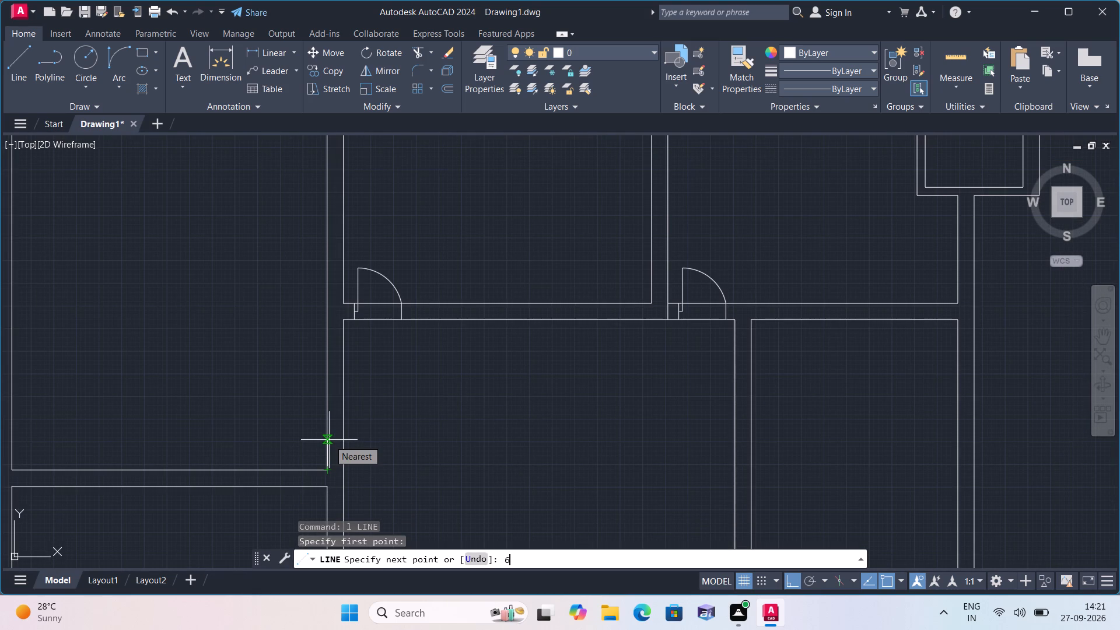
pyautogui.press('space')
pyautogui.click(347, 457)
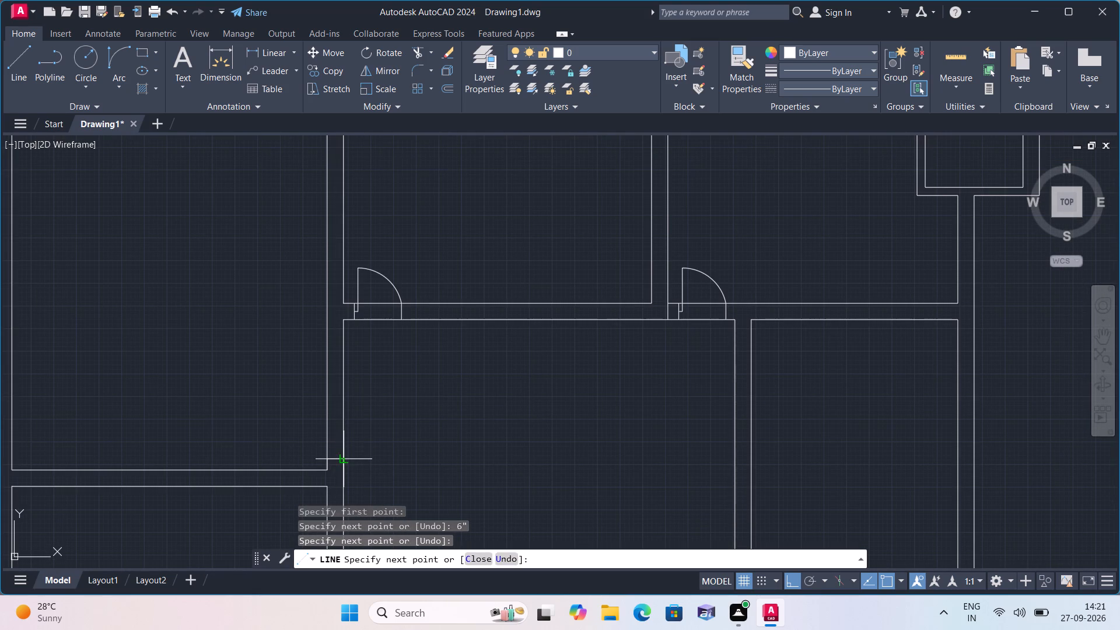
pyautogui.press('space')
# From this jamb's midpoint, draw a 2" segment followed by a 2' segment northward along the middle of the vertical wall.
pyautogui.press('space')
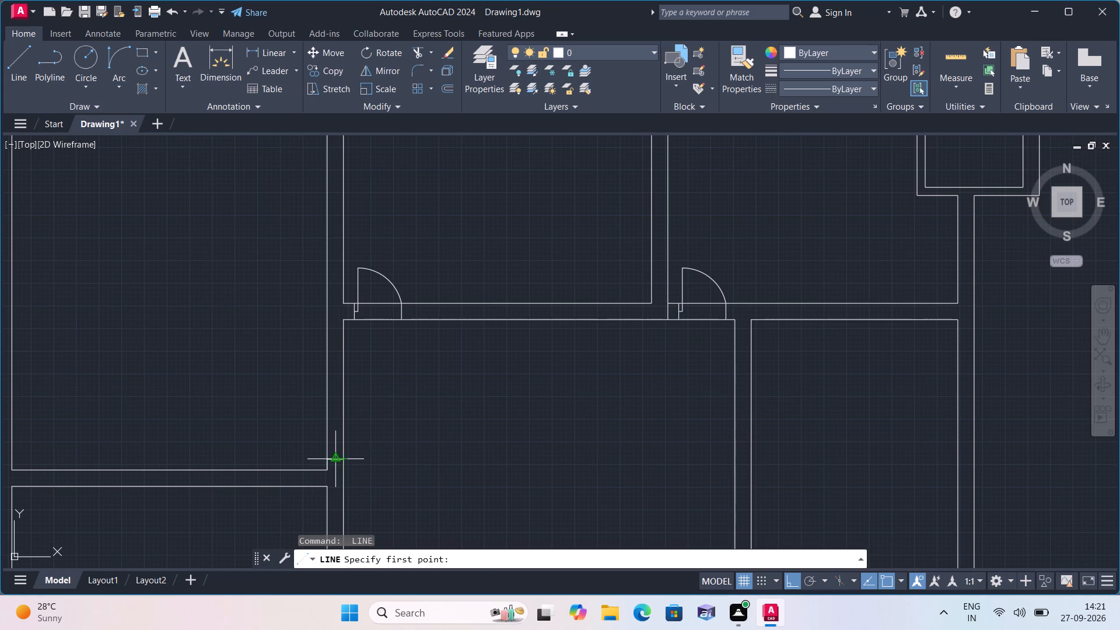
pyautogui.click(338, 456)
pyautogui.write('2"')
pyautogui.press('space')
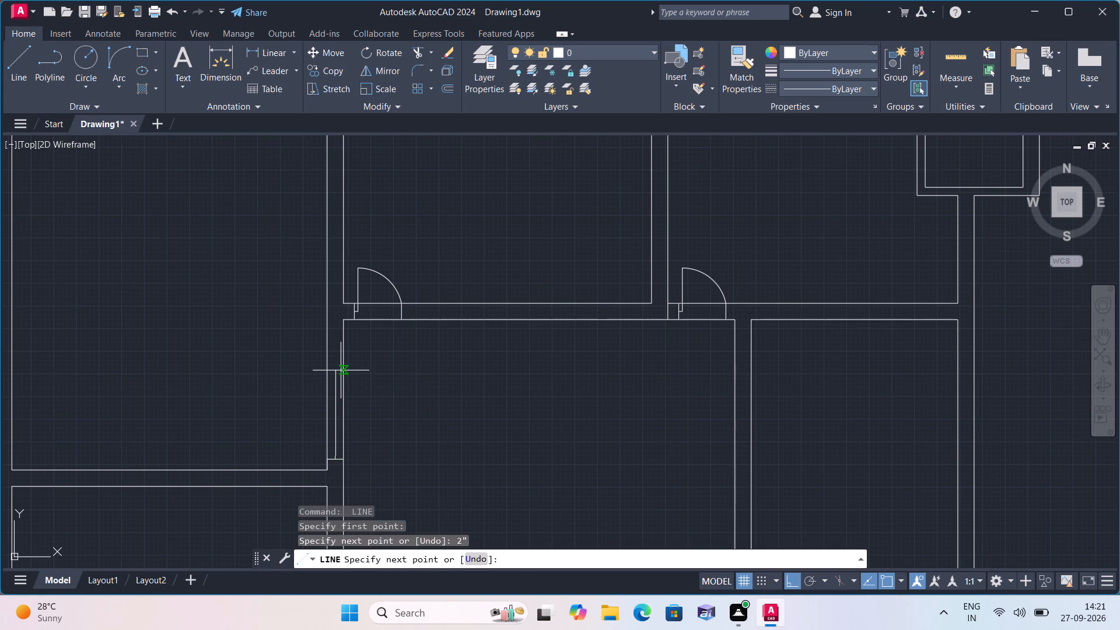
pyautogui.write("2'")
pyautogui.press('space')
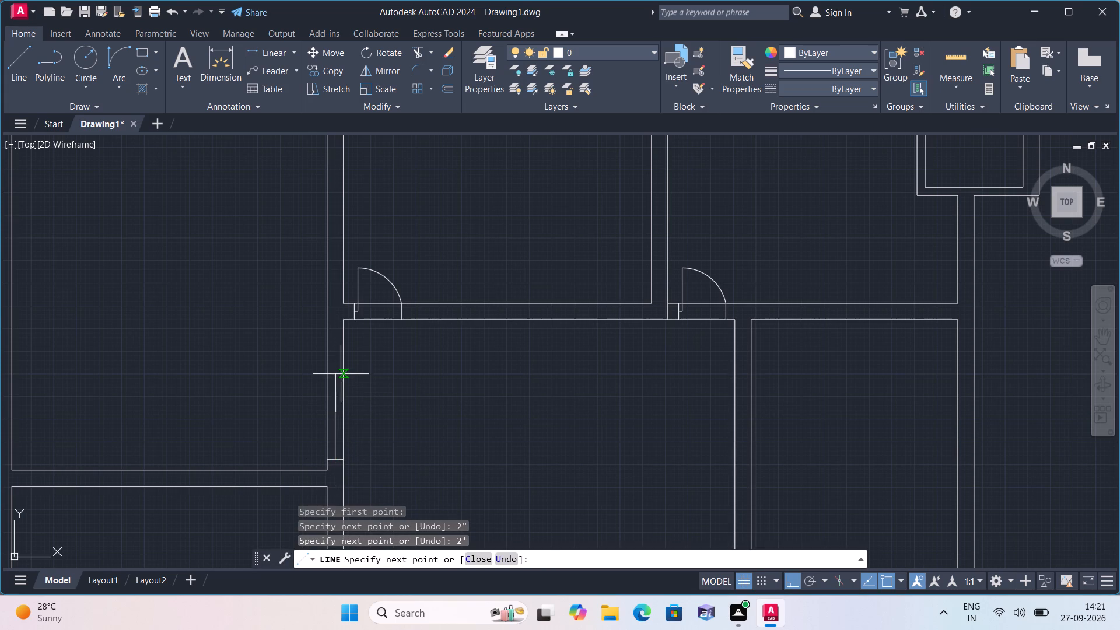
# Draw the second jamb across the vertical wall's full thickness at the north end of the 2' segment.
pyautogui.click(342, 408)
pyautogui.press('space')
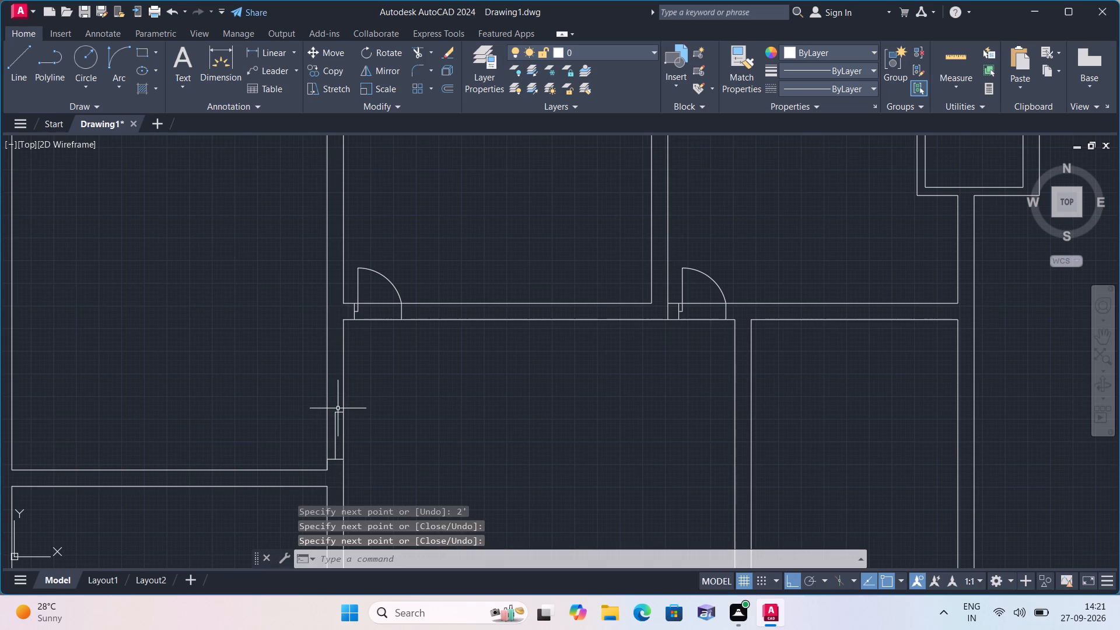
pyautogui.press('space')
pyautogui.click(335, 413)
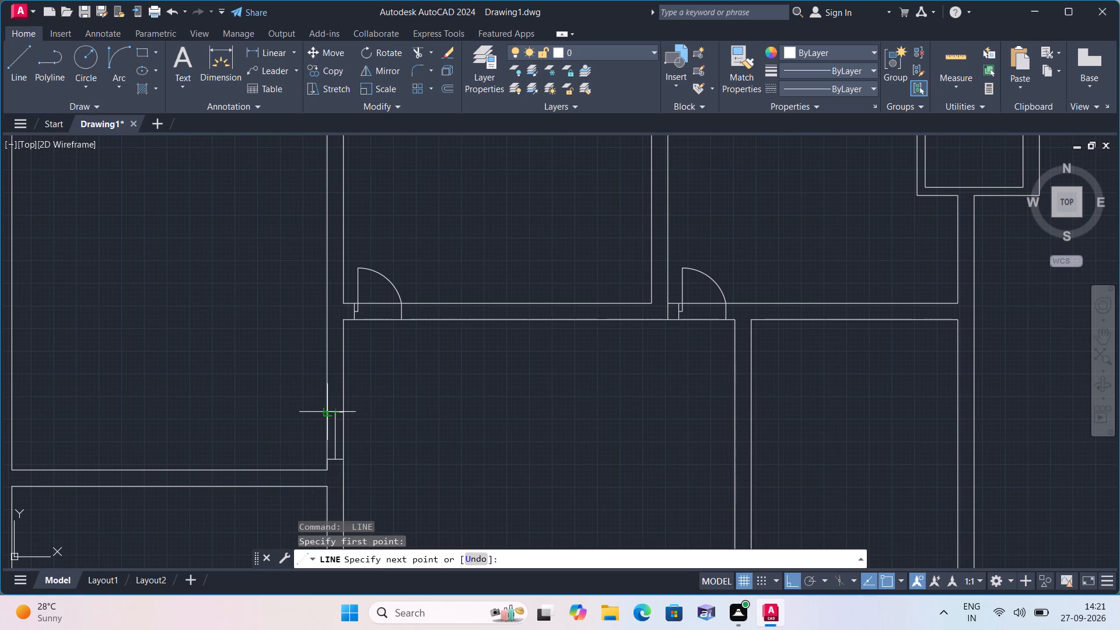
pyautogui.click(325, 413)
pyautogui.press('space')
# Delete the 6" offset line on the wall face and the 2' segment between this doorway's jambs.
pyautogui.scroll(2, 328, 461)
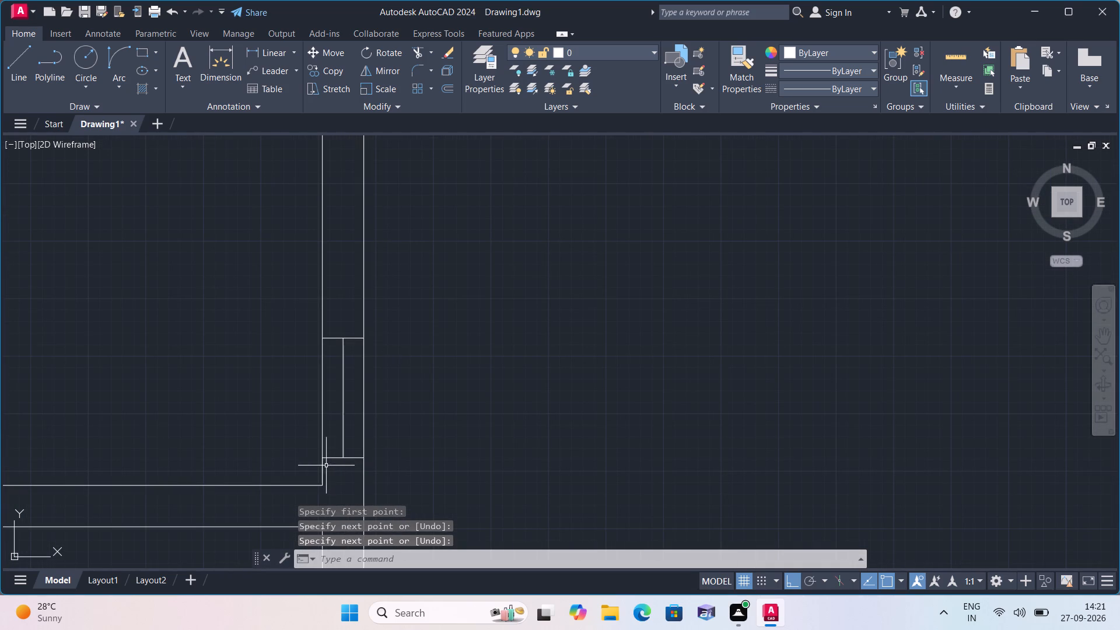
pyautogui.click(324, 465)
pyautogui.click(344, 418)
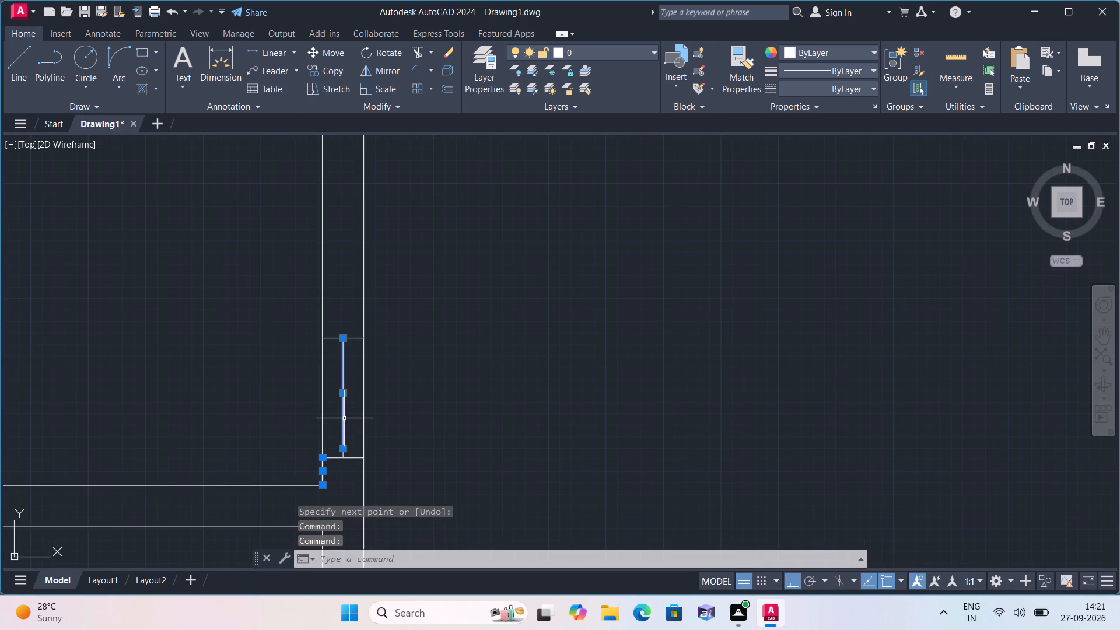
pyautogui.press('Delete')
# Draw the 2' door leaf westward from the north end of the 2" segment on the south jamb.
pyautogui.write('l')
pyautogui.press('space')
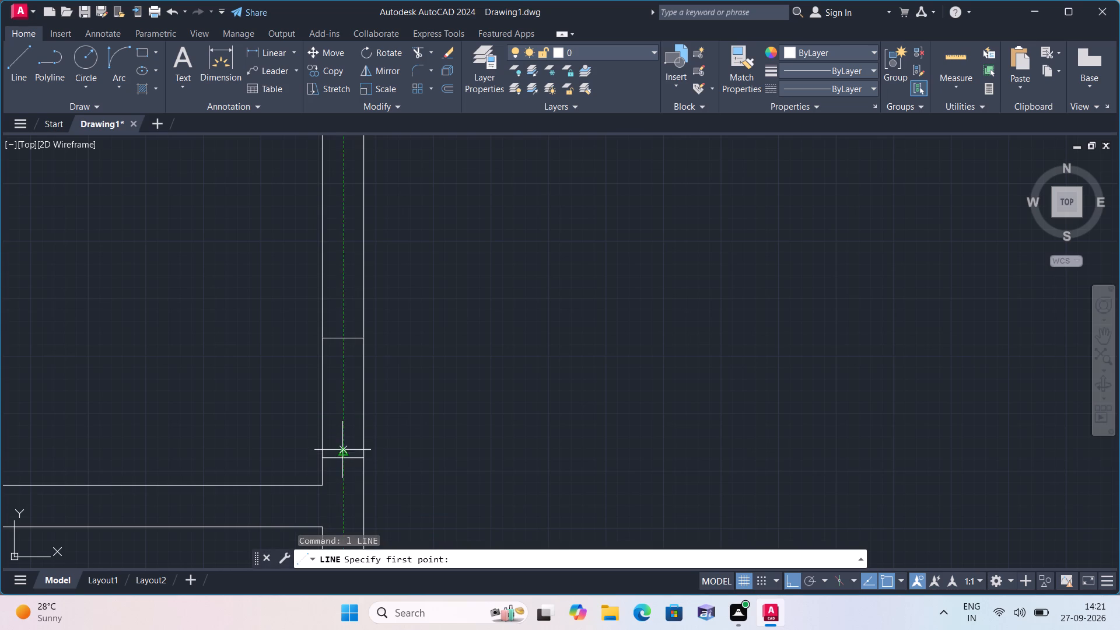
pyautogui.click(342, 446)
pyautogui.write("2'")
pyautogui.press('space')
pyautogui.press('Escape')
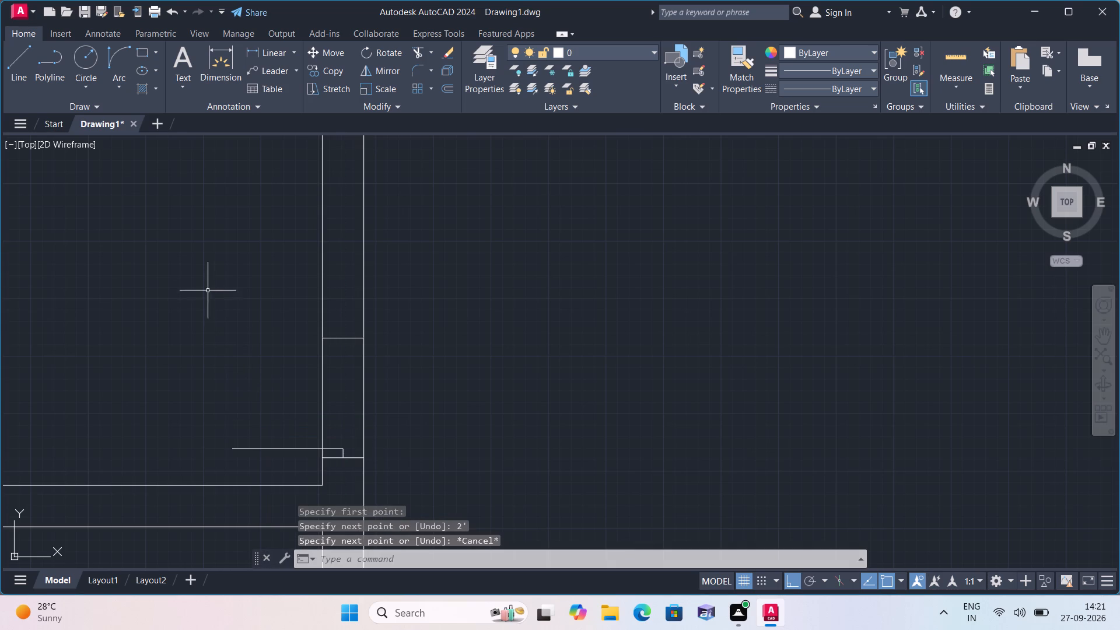
# Draw the door swing with a Start, End, Direction arc from the leaf's west tip to the north jamb's west end, starting northward.
pyautogui.click(118, 88)
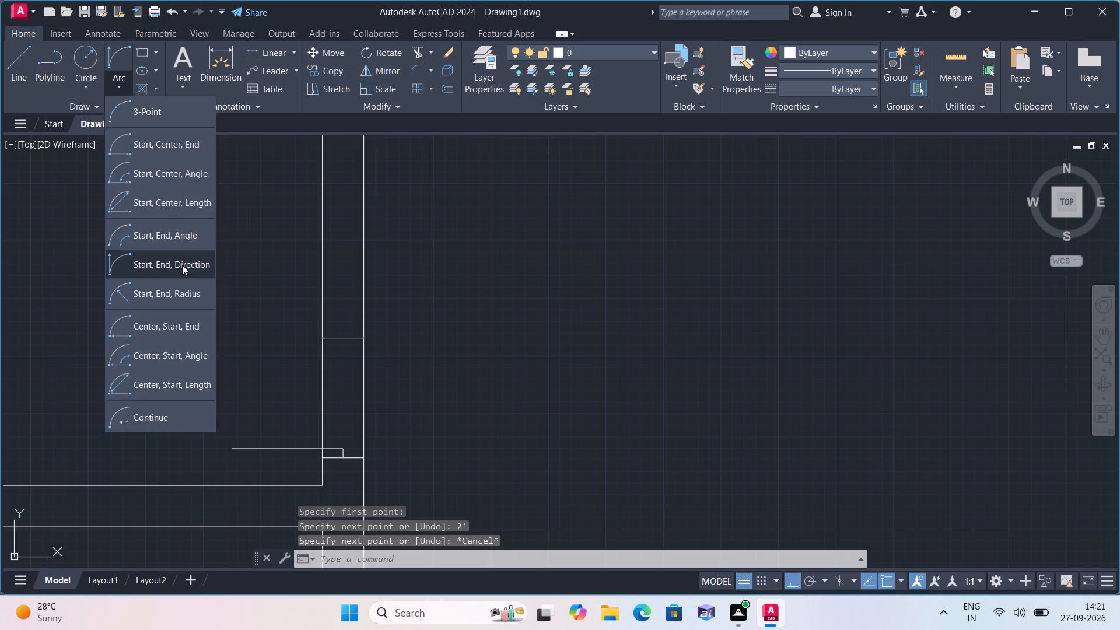
pyautogui.click(182, 265)
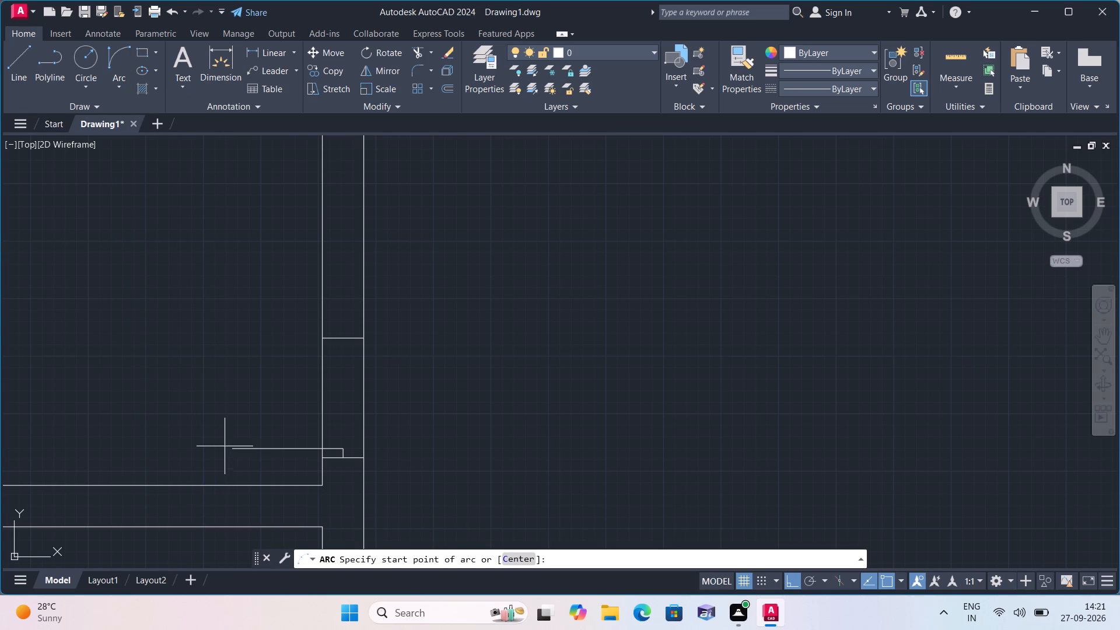
pyautogui.click(233, 446)
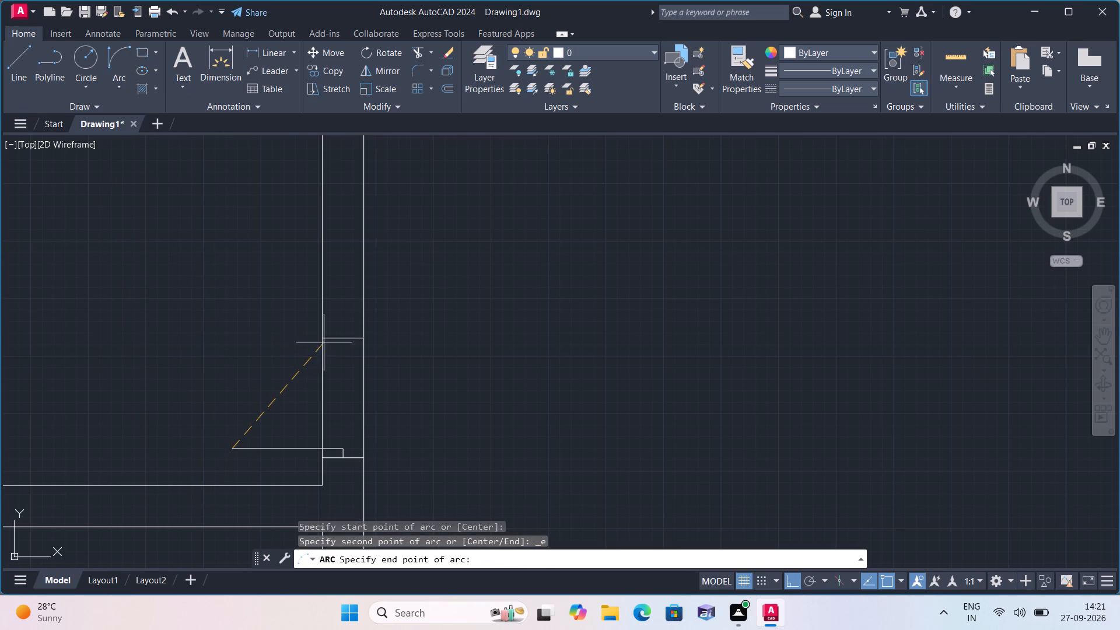
pyautogui.click(327, 337)
pyautogui.click(180, 344)
# From the upper-right corner of the room directly below, draw a 6" line down the wall face and a jamb east across the vertical wall.
pyautogui.scroll(-3, 229, 356)
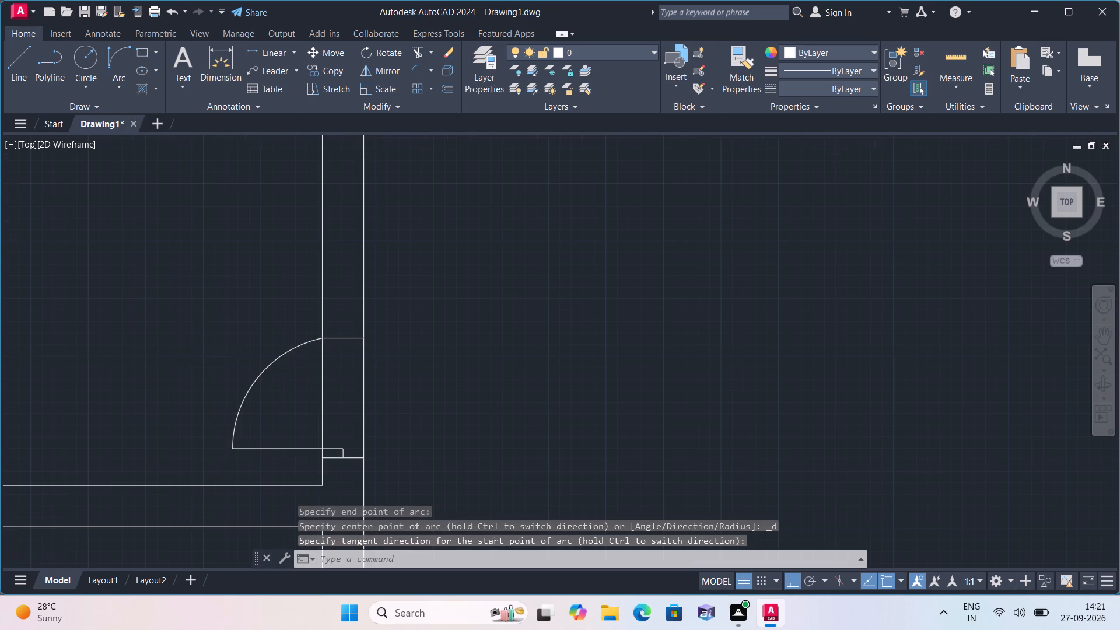
pyautogui.scroll(-1, 442, 405)
pyautogui.scroll(1, 433, 409)
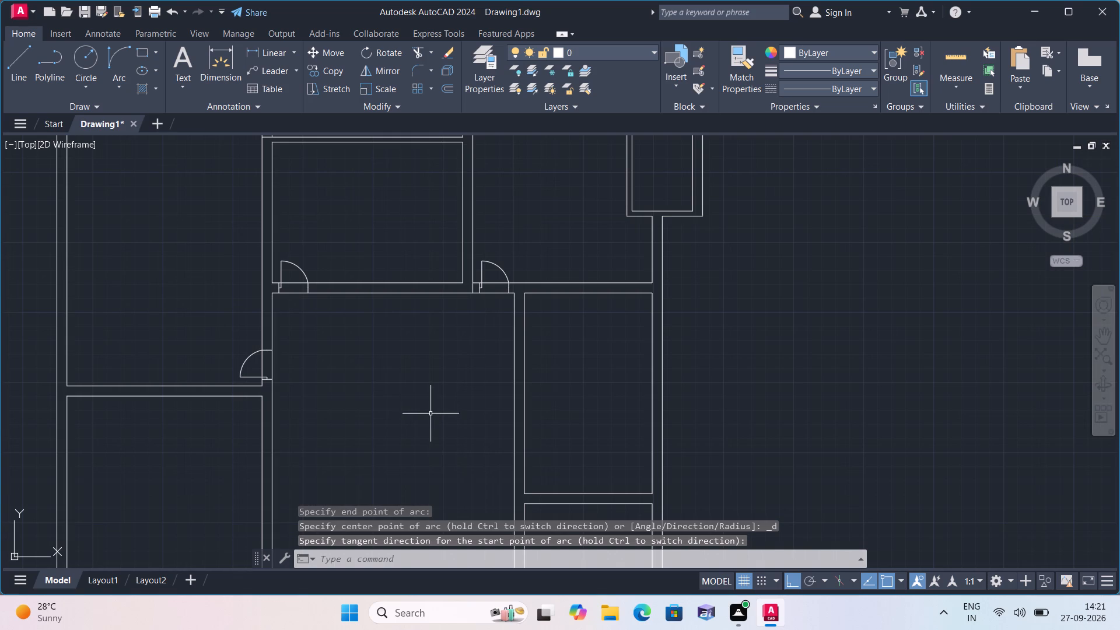
pyautogui.scroll(-1, 383, 428)
pyautogui.moveTo(383, 428); pyautogui.dragTo(408, 339, button='middle')
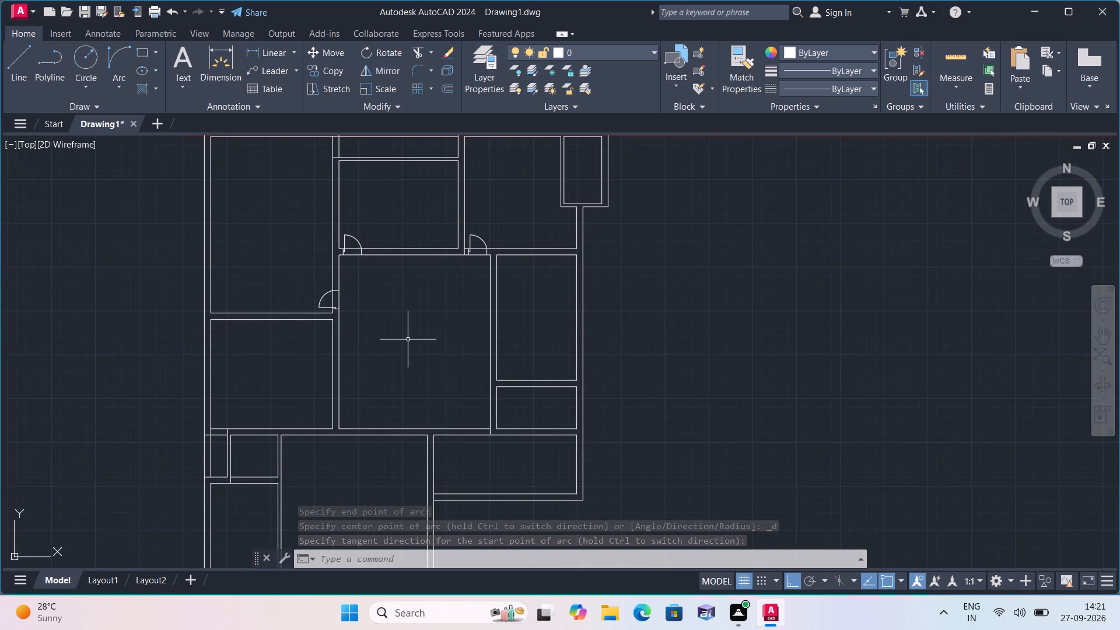
pyautogui.scroll(-1, 408, 339)
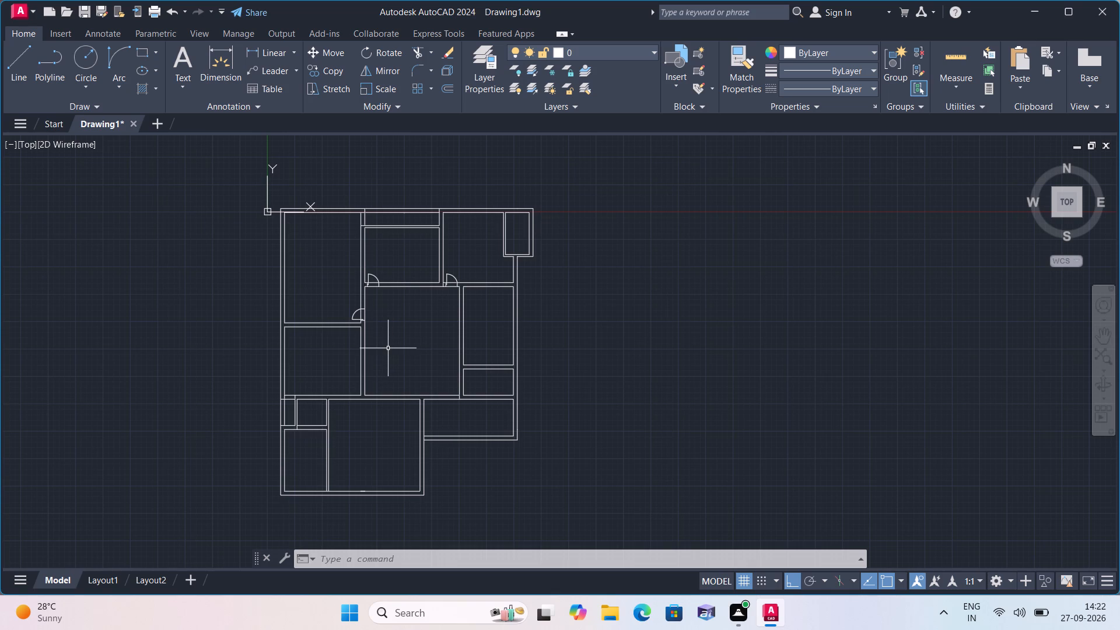
pyautogui.write('l')
pyautogui.press('space')
pyautogui.scroll(3, 384, 334)
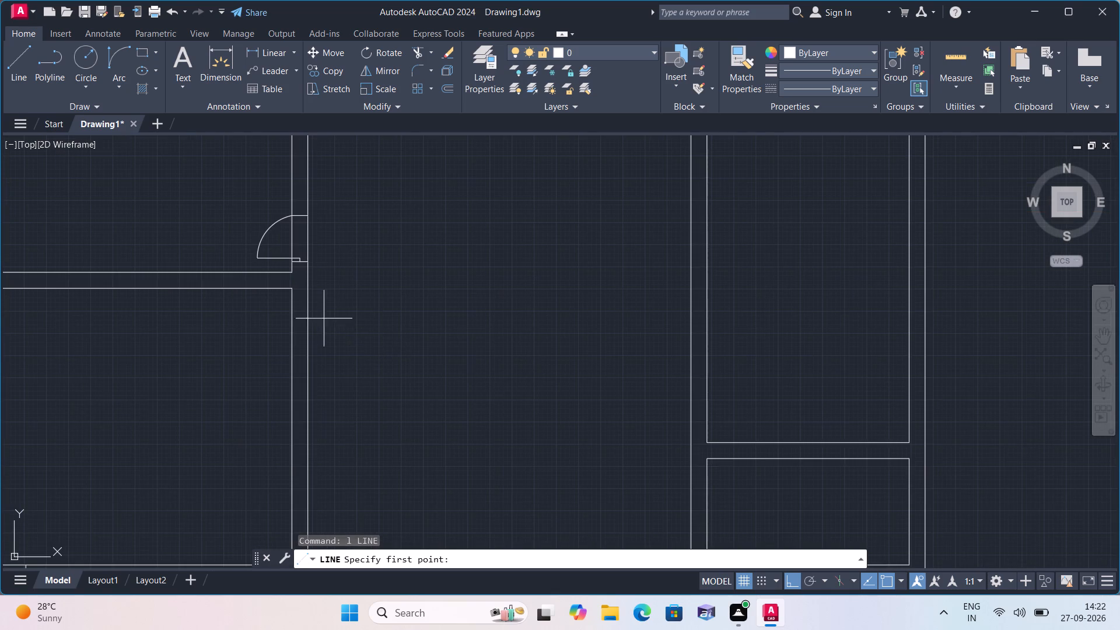
pyautogui.click(295, 289)
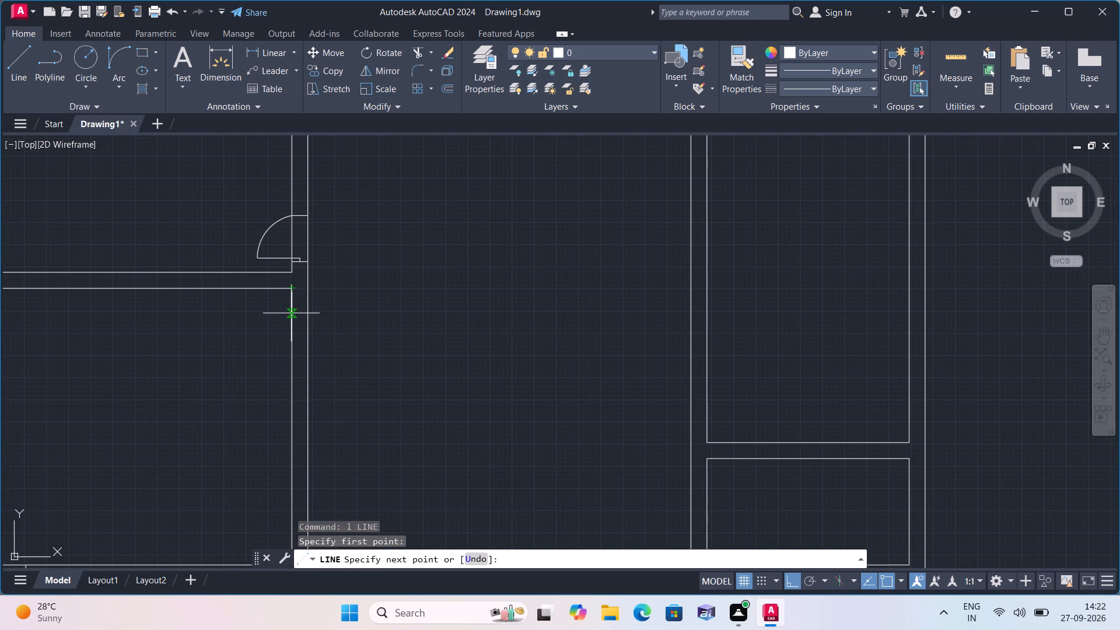
pyautogui.write('6"')
pyautogui.press('space')
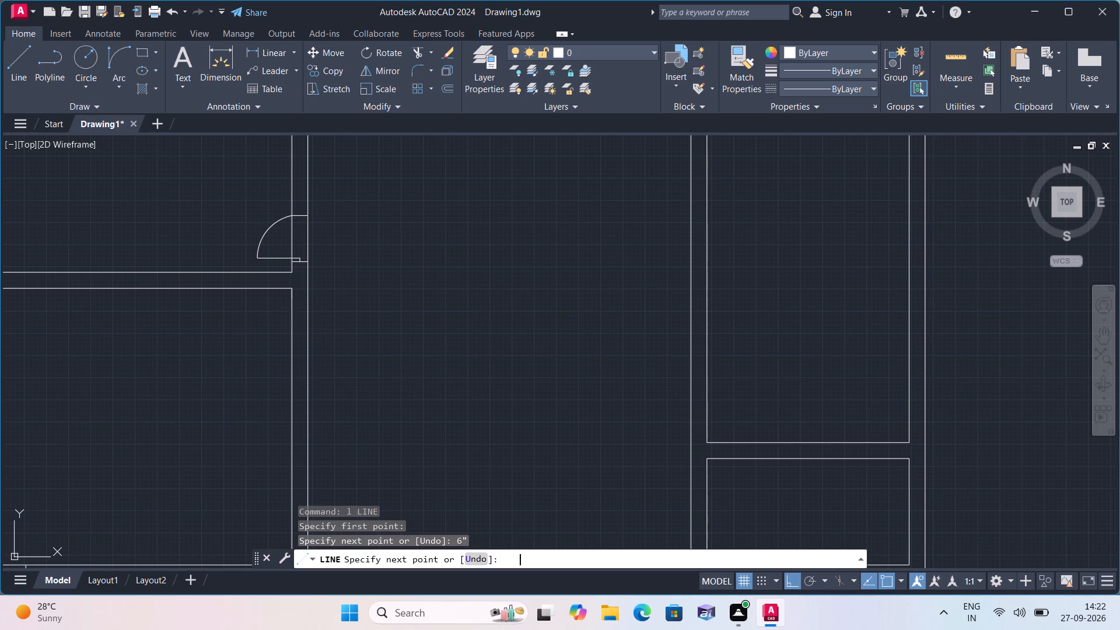
pyautogui.click(307, 298)
pyautogui.press('space')
# From this jamb's midpoint, draw a 2" segment followed by a 2' segment southward along the middle of the vertical wall.
pyautogui.press('space')
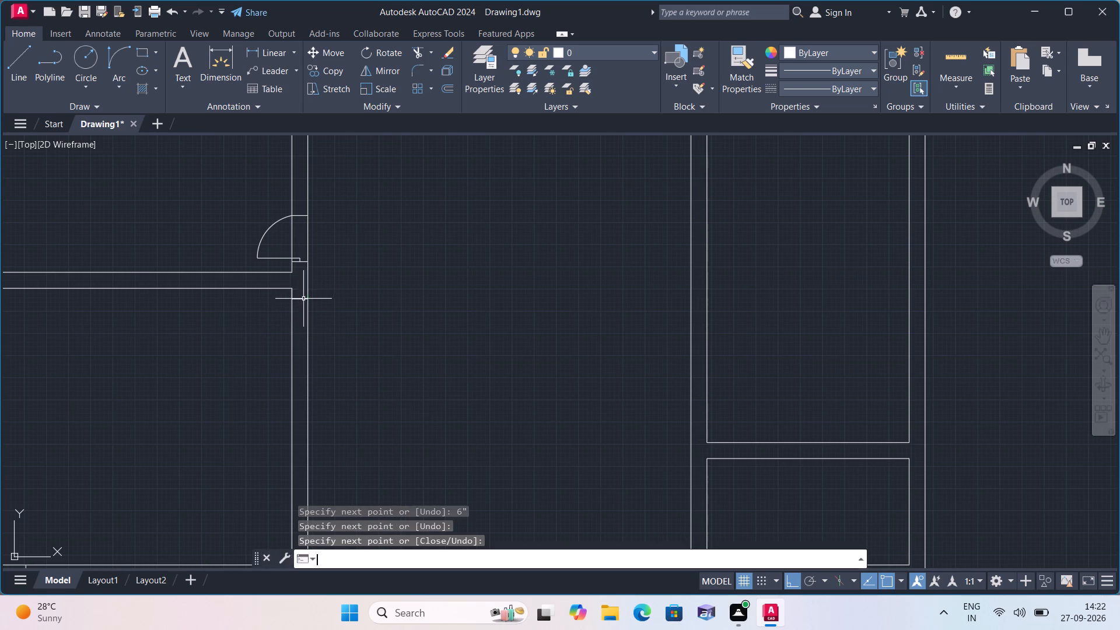
pyautogui.click(299, 299)
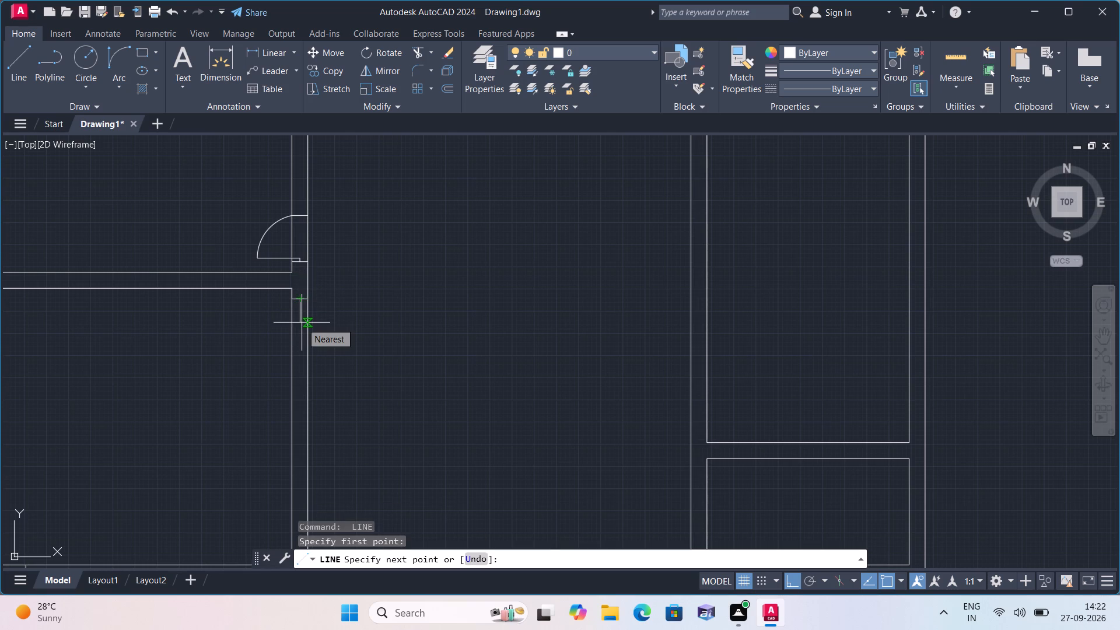
pyautogui.write('2"')
pyautogui.press('space')
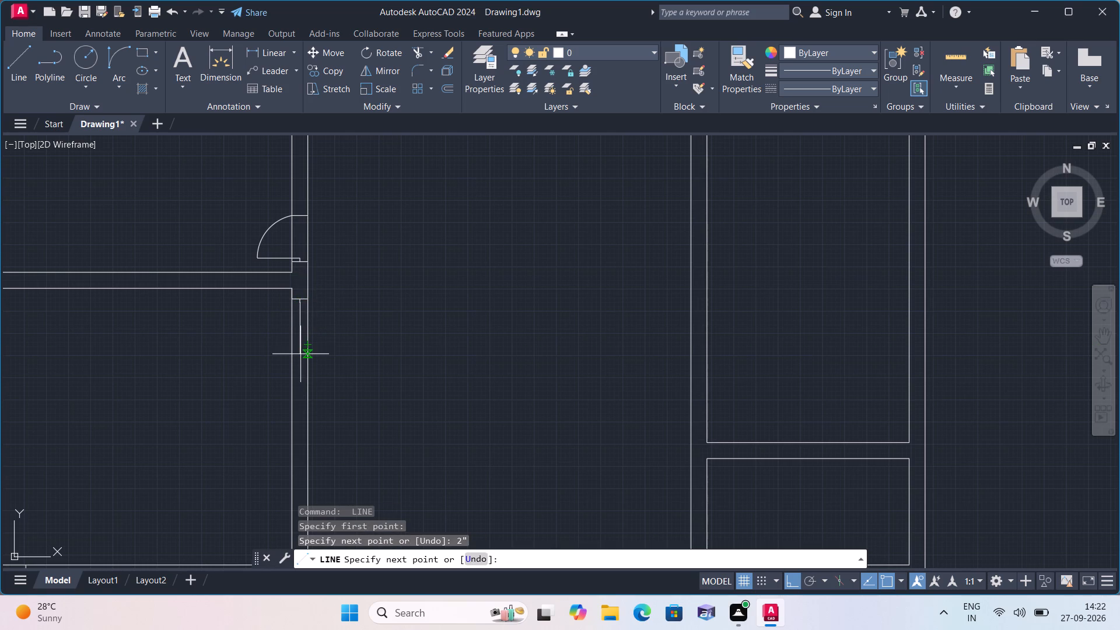
pyautogui.write("2'")
pyautogui.press('space')
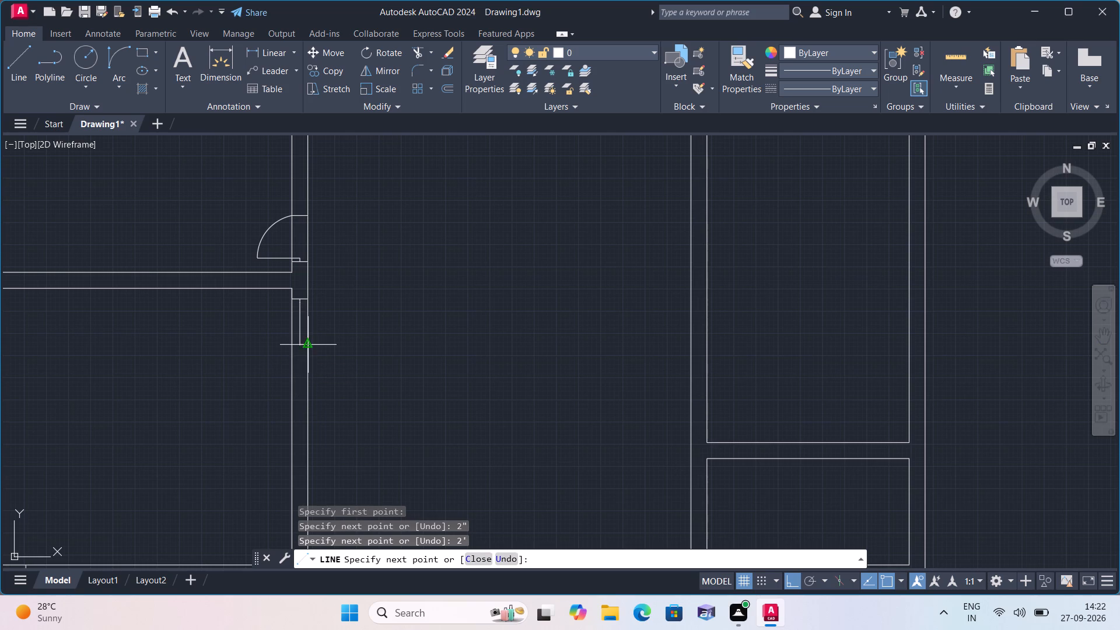
# Draw the second jamb across the vertical wall's full thickness at the south end of the 2' segment.
pyautogui.click(309, 343)
pyautogui.press('space')
pyautogui.press('space')
pyautogui.scroll(1, 291, 344)
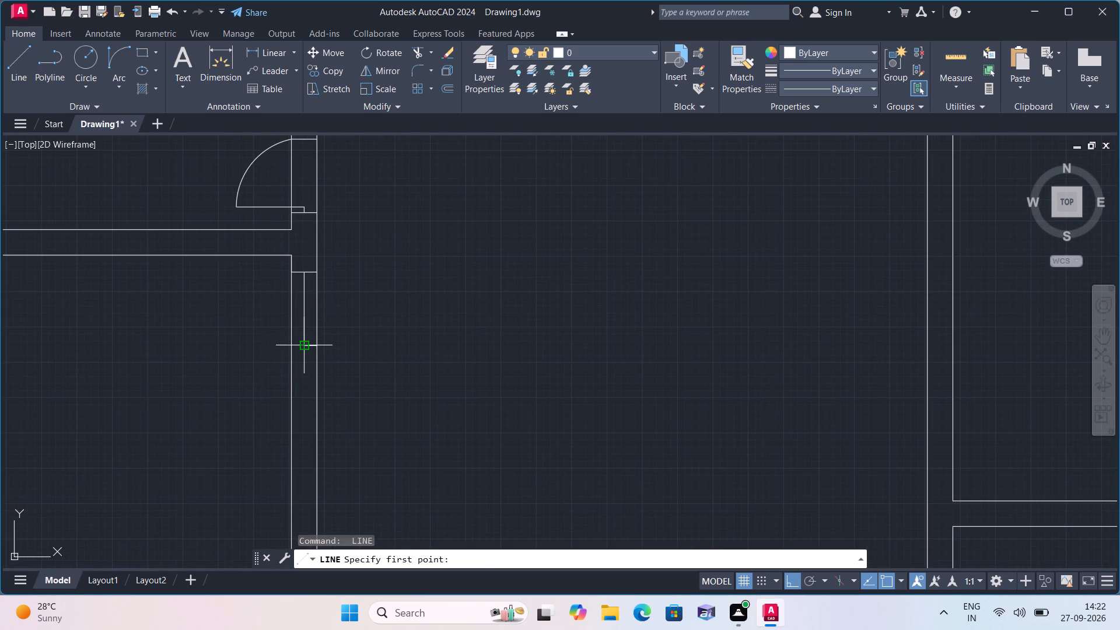
pyautogui.click(303, 347)
pyautogui.click(289, 345)
pyautogui.press('space')
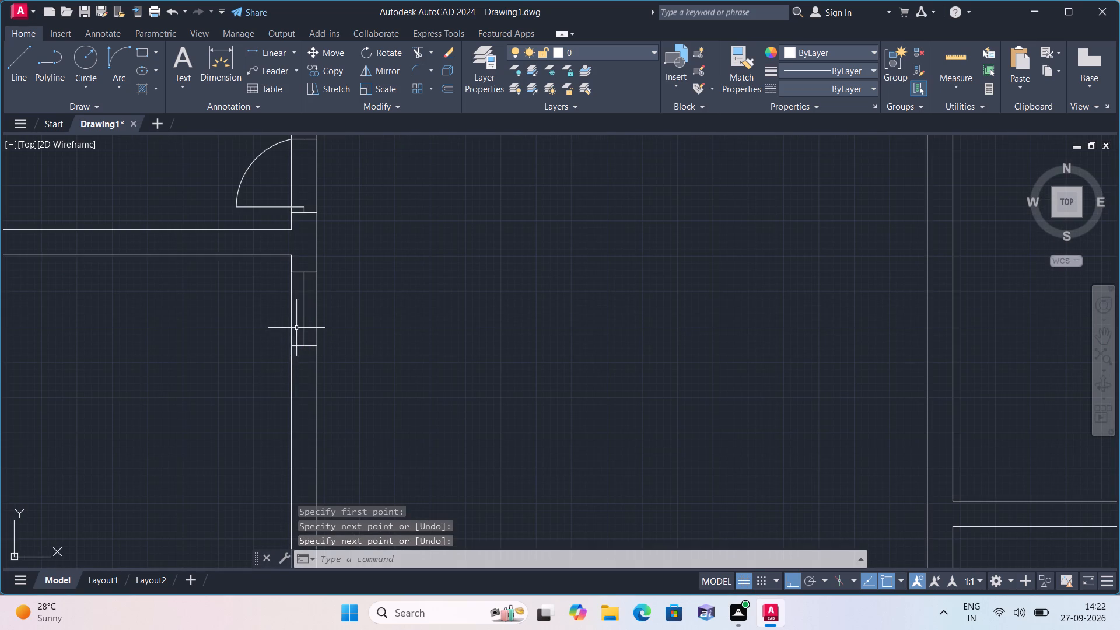
# Delete the 2' segment between the jambs and the 6" offset line on the wall face of this lower doorway.
pyautogui.click(302, 321)
pyautogui.press('Delete')
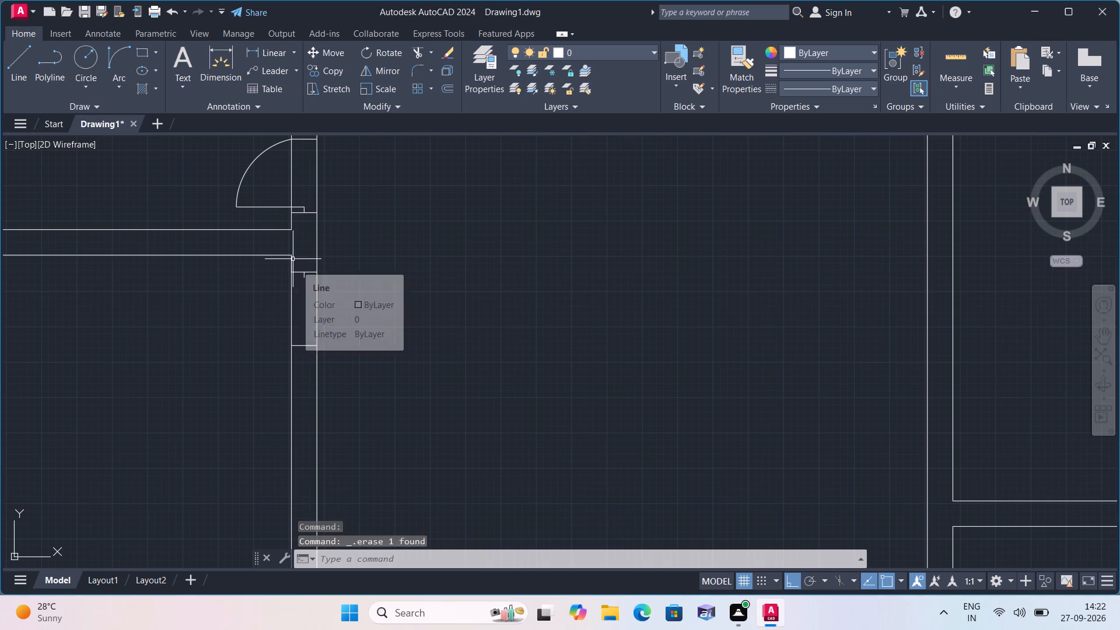
pyautogui.click(290, 261)
pyautogui.press('Delete')
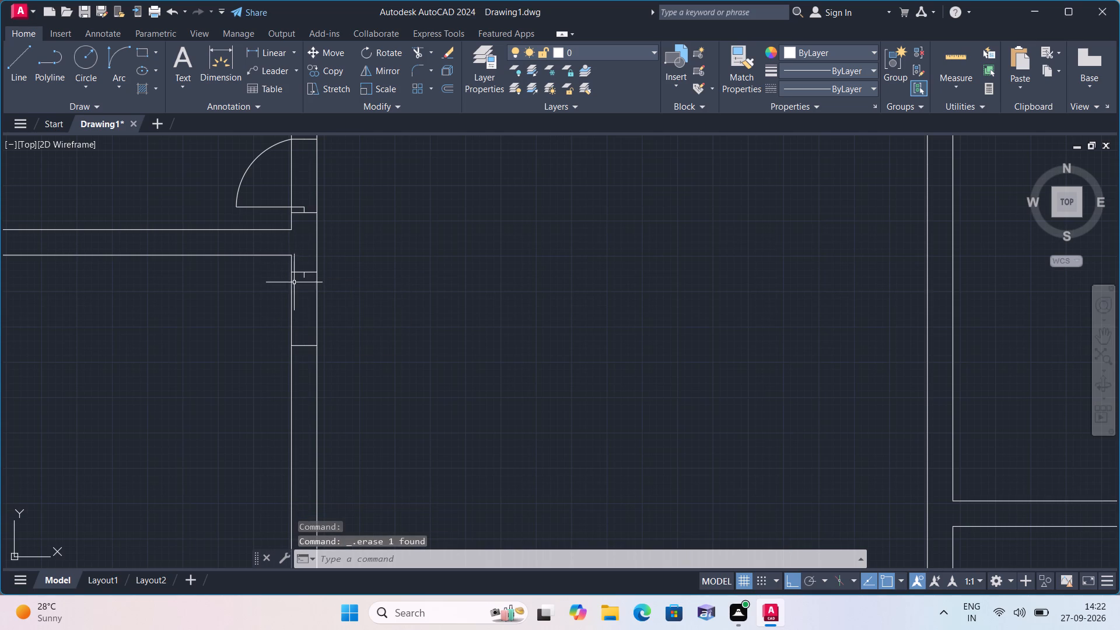
# Draw the 2' door leaf westward from the south end of the 2" segment on the north jamb.
pyautogui.write('l')
pyautogui.press('space')
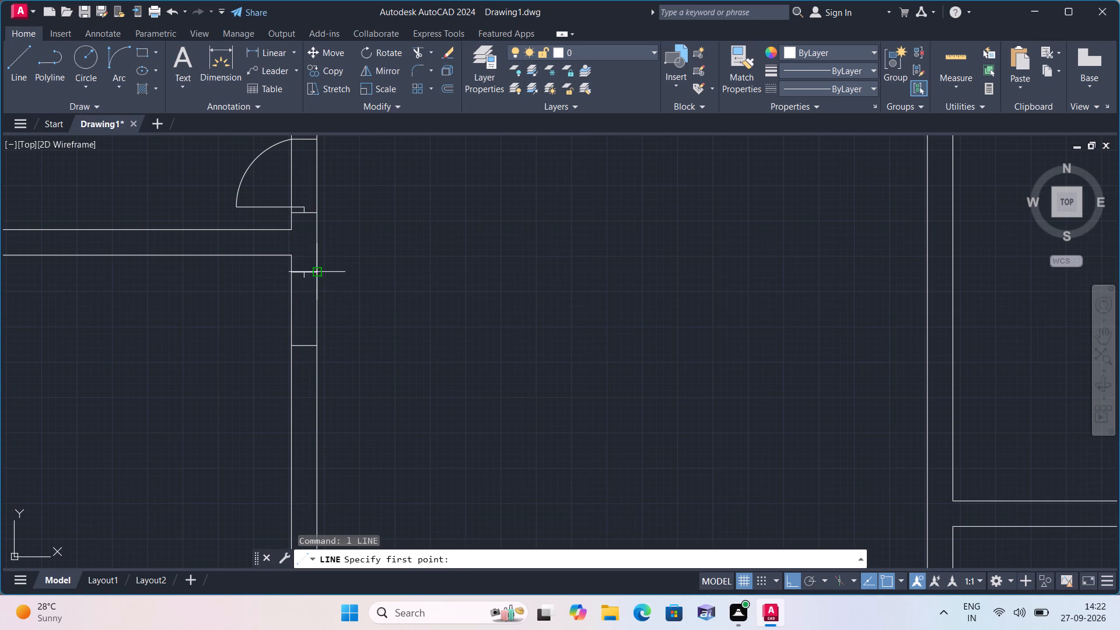
pyautogui.click(305, 281)
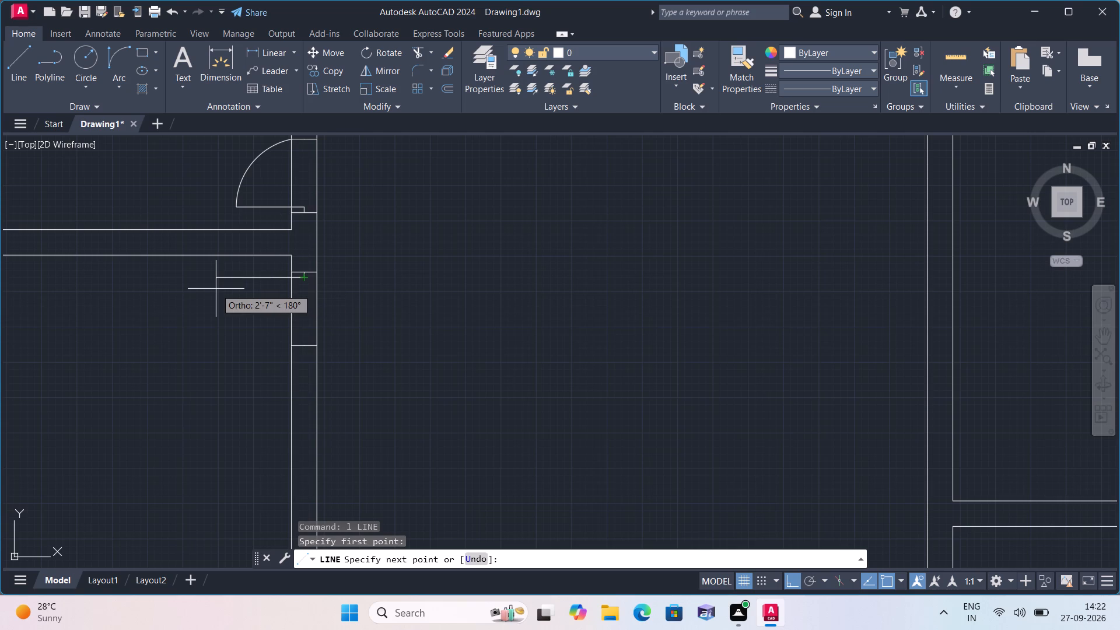
pyautogui.write("2'")
pyautogui.press('space')
pyautogui.press('Escape')
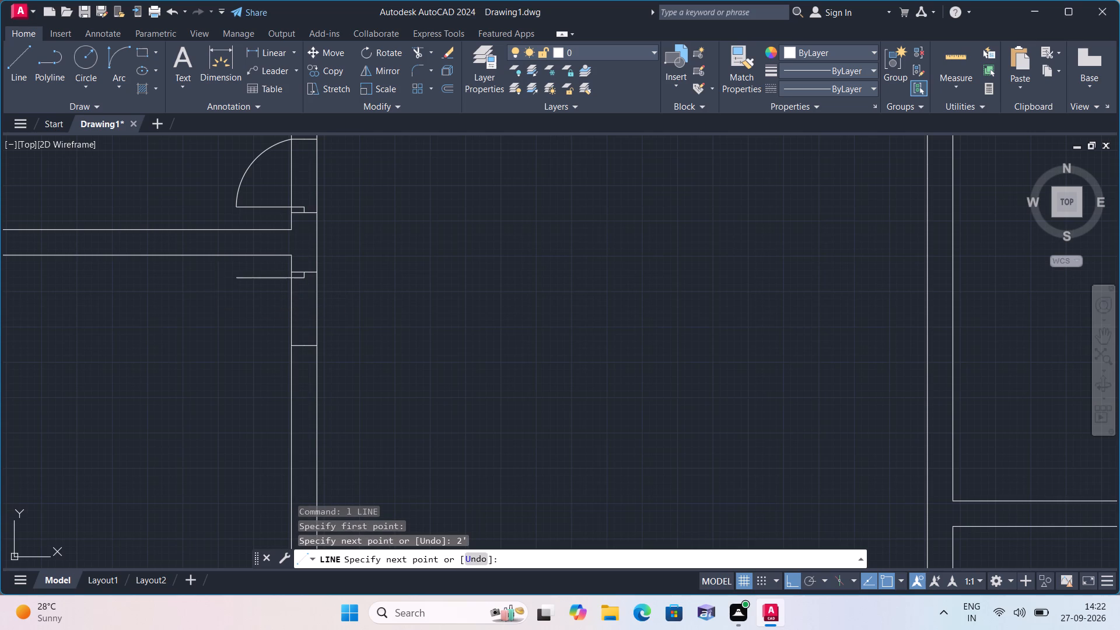
# Draw this door's swing with a Start, End, Direction arc from the leaf's west tip to the south jamb's west end, starting southward.
pyautogui.click(122, 88)
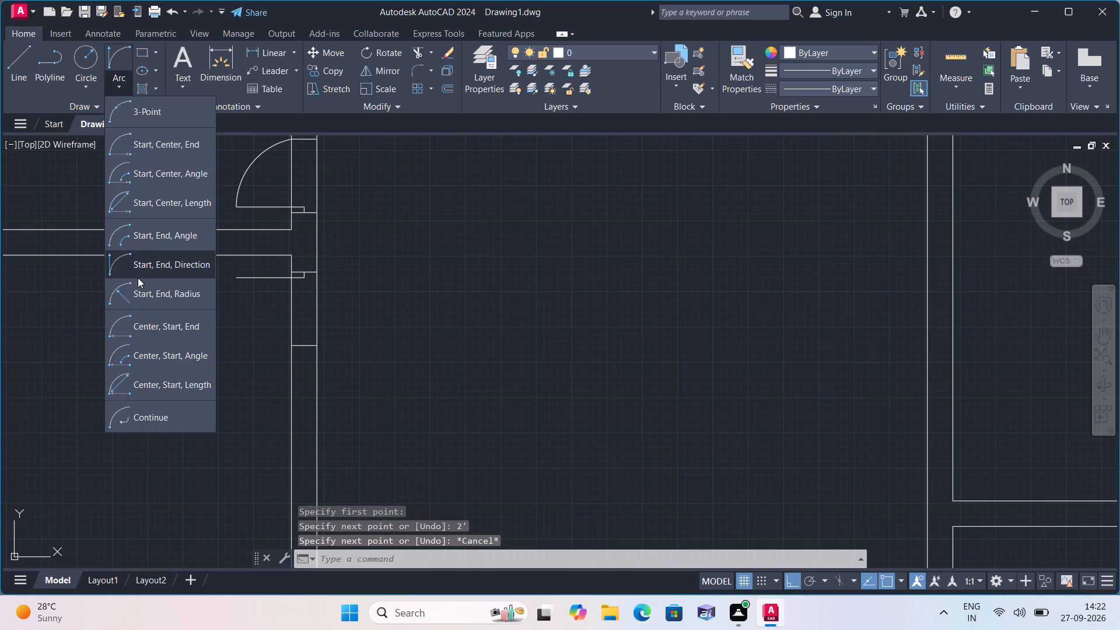
pyautogui.click(142, 267)
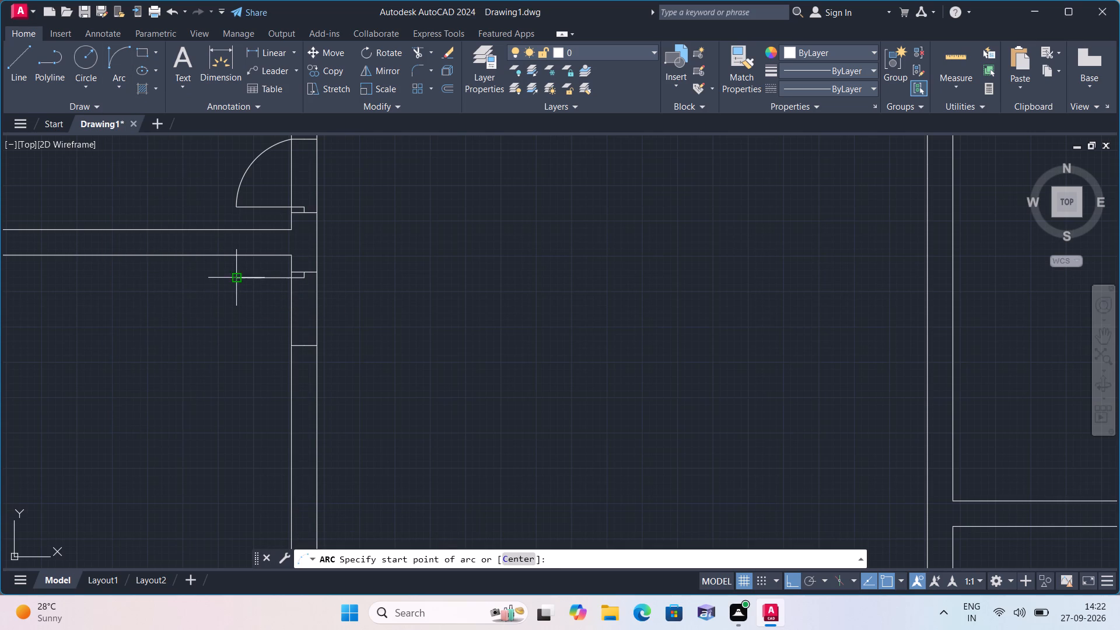
pyautogui.click(236, 276)
pyautogui.click(289, 345)
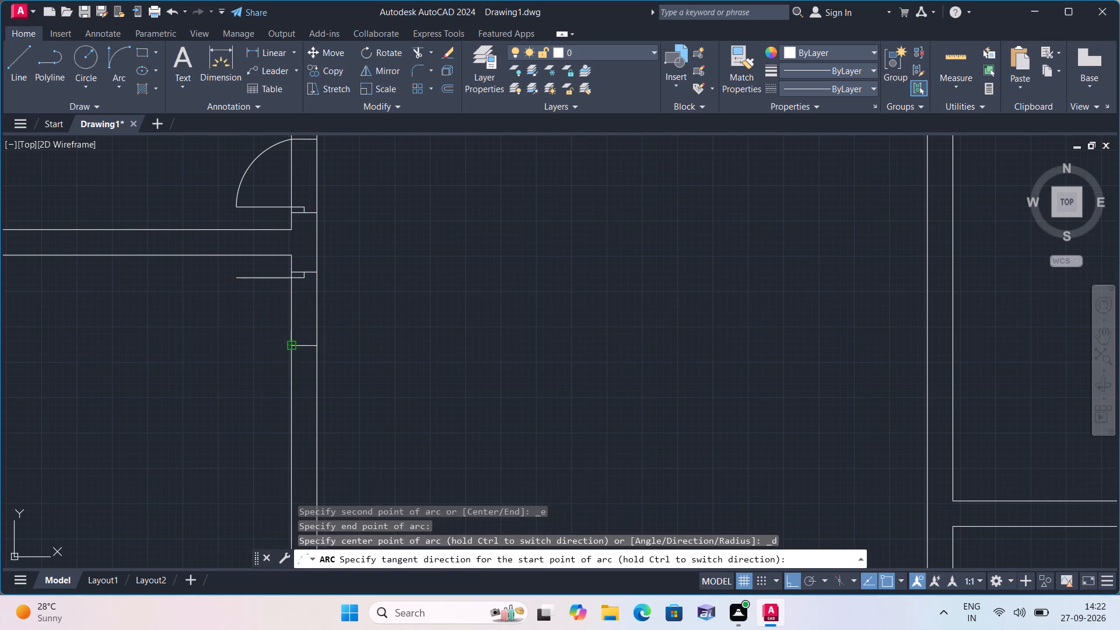
pyautogui.click(209, 352)
# From the upper-left corner of the small room on the east side, draw a 6" line east and a jamb north across the horizontal wall.
pyautogui.scroll(-3, 160, 351)
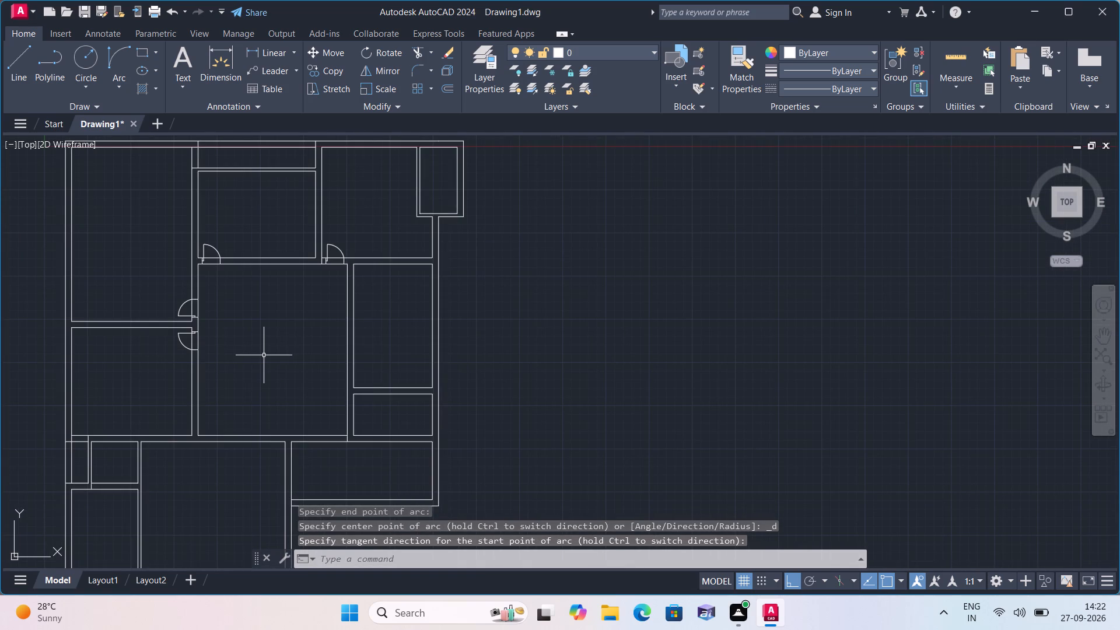
pyautogui.press('l')
pyautogui.press('space')
pyautogui.scroll(2, 352, 382)
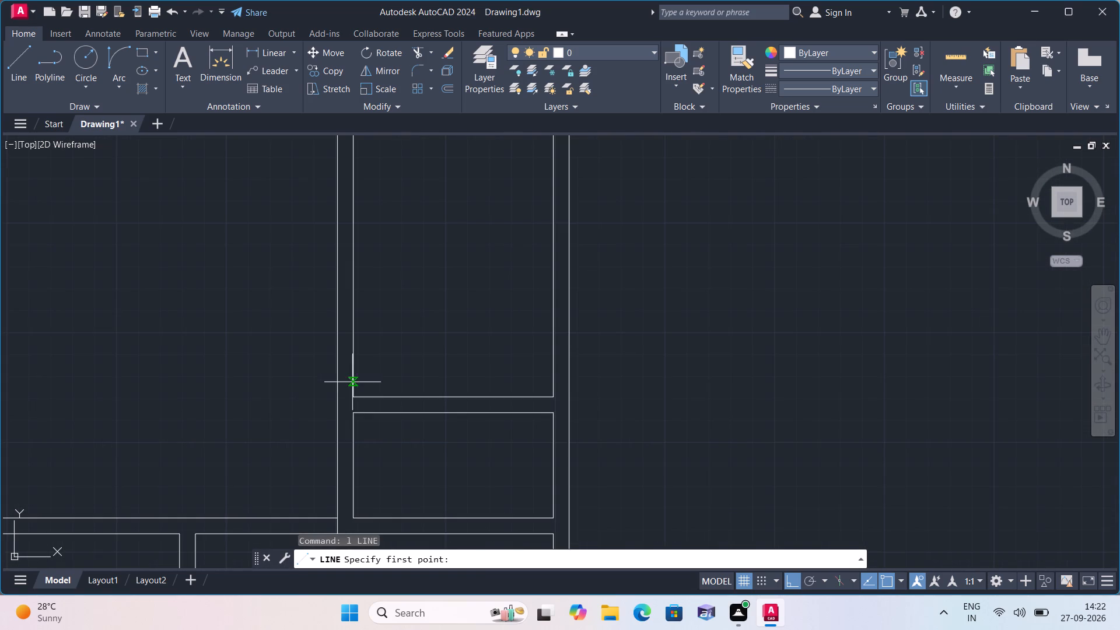
pyautogui.click(352, 414)
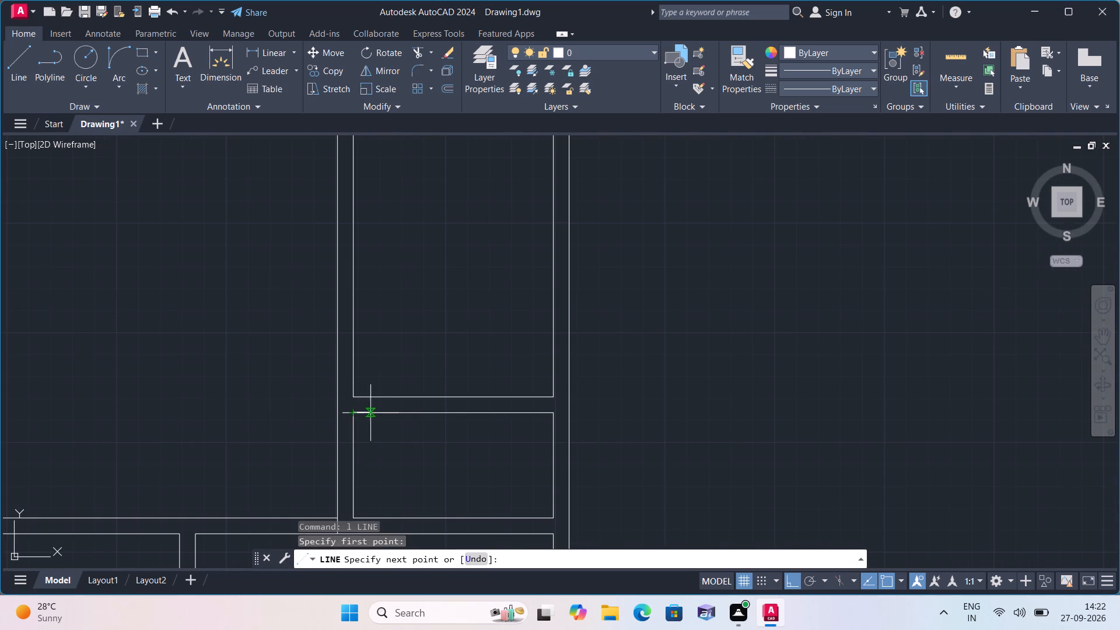
pyautogui.write('6"')
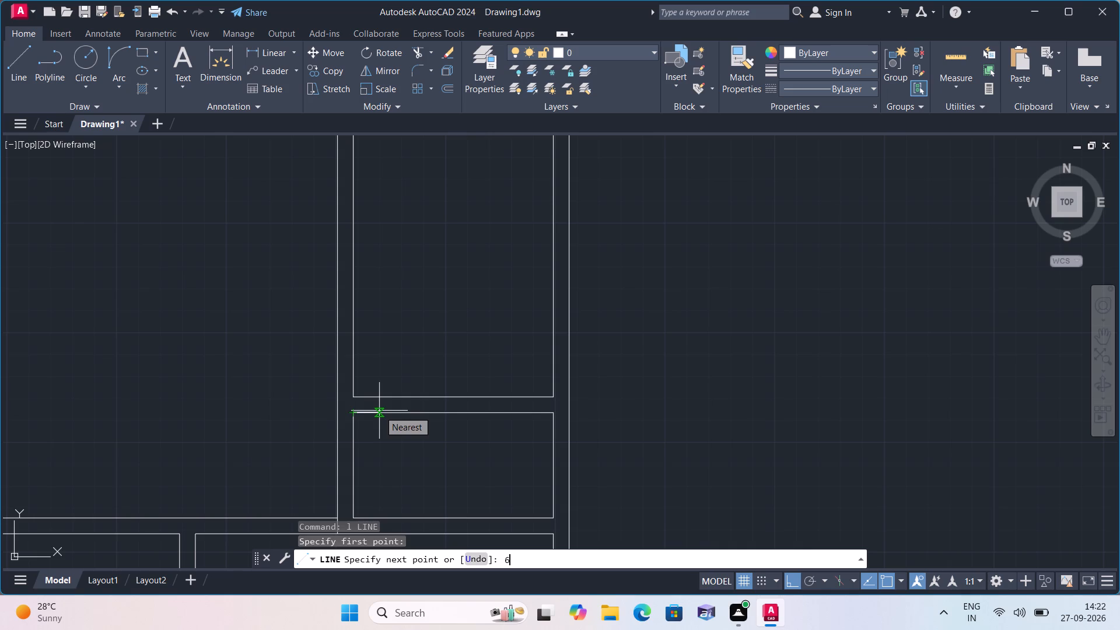
pyautogui.press('space')
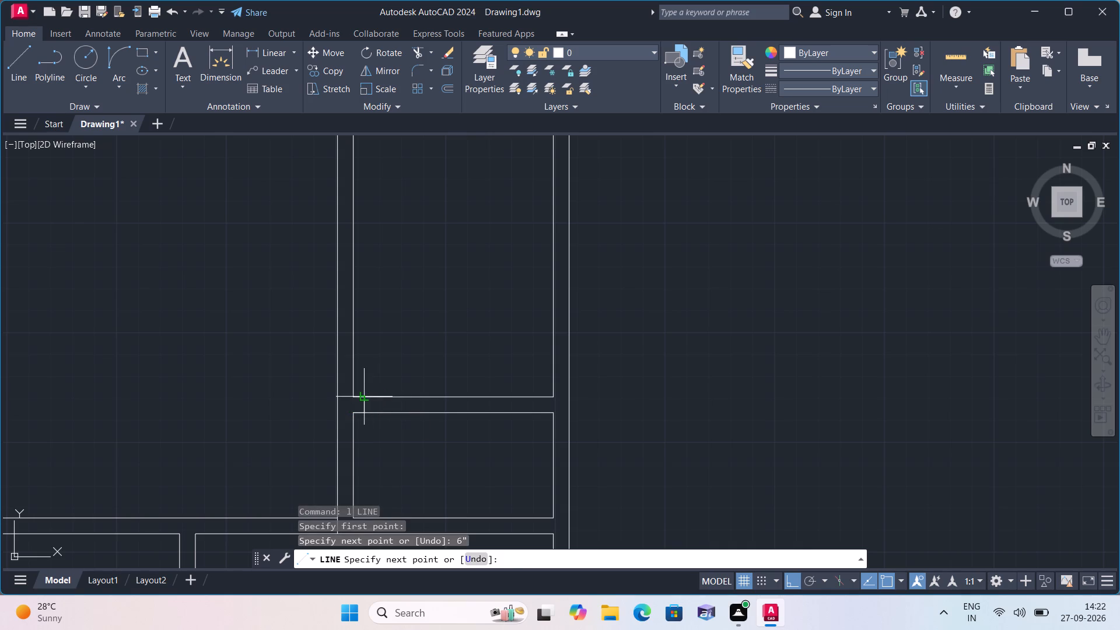
pyautogui.click(364, 397)
pyautogui.press('space')
# From the new jamb's midpoint, draw 2" and 2' segments east, and add a second jamb across the full wall thickness at their end.
pyautogui.scroll(3, 365, 406)
pyautogui.press('space')
pyautogui.click(353, 401)
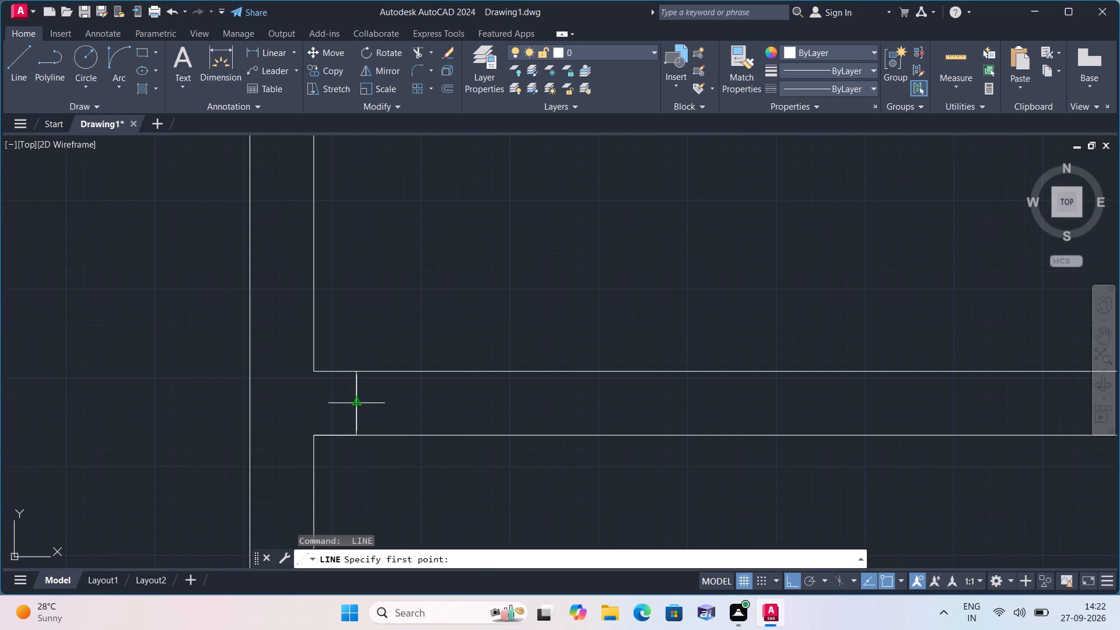
pyautogui.write('2"')
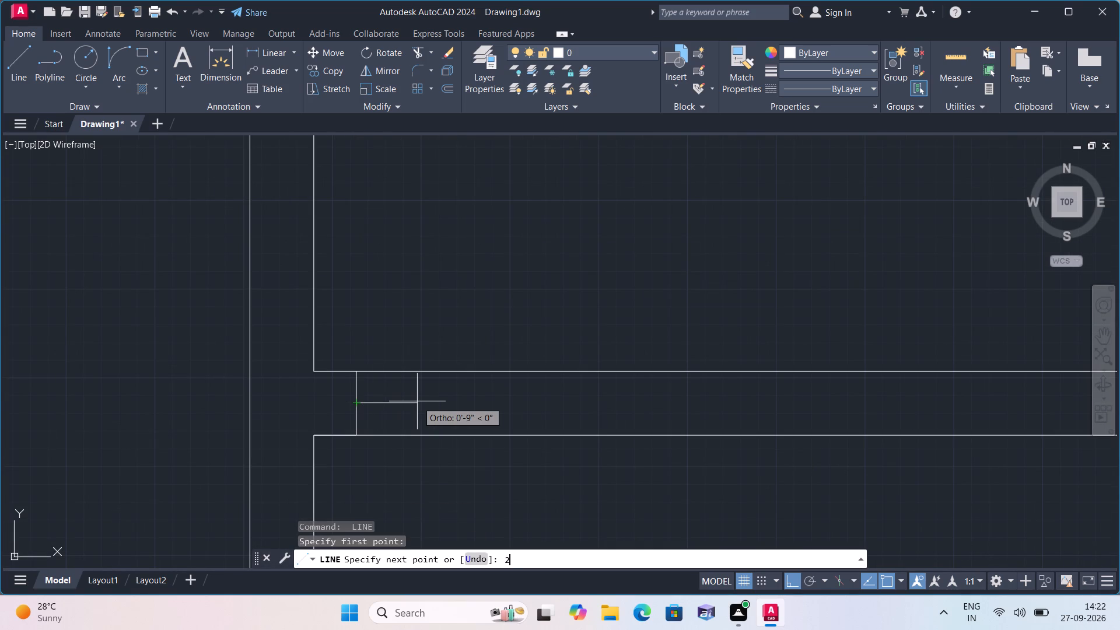
pyautogui.press('space')
pyautogui.write("2'")
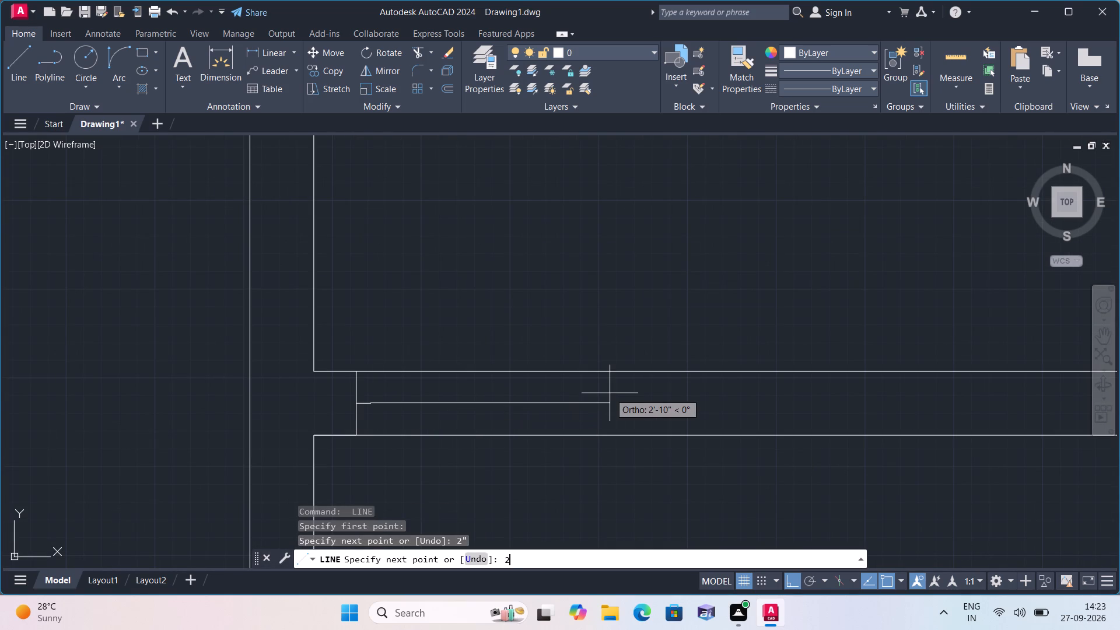
pyautogui.press('space')
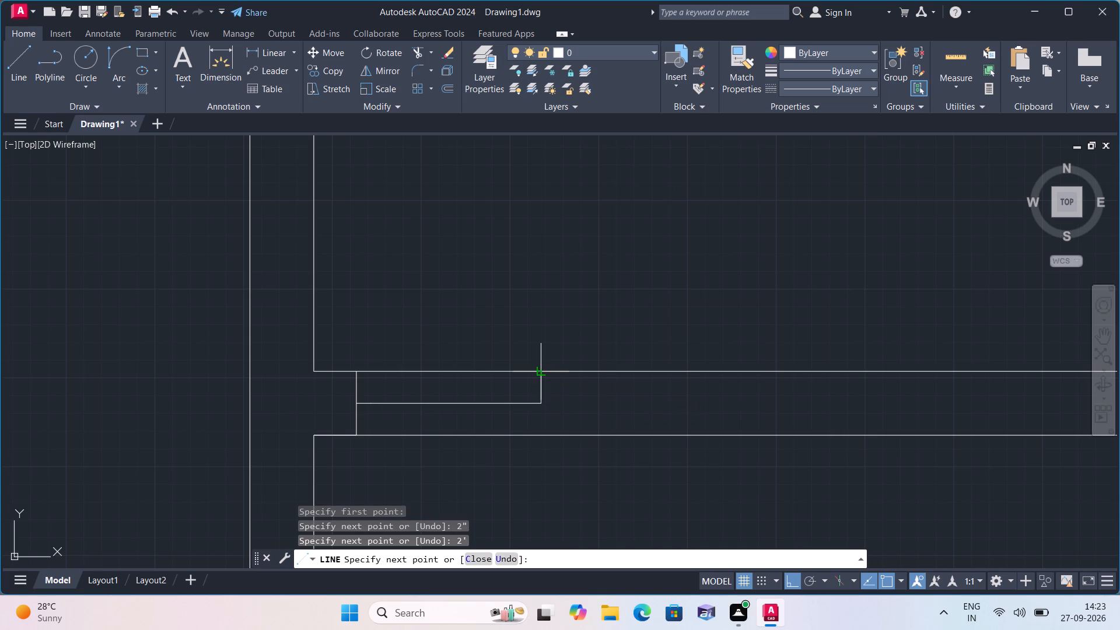
pyautogui.click(542, 370)
pyautogui.press('space')
pyautogui.press('space')
pyautogui.click(539, 404)
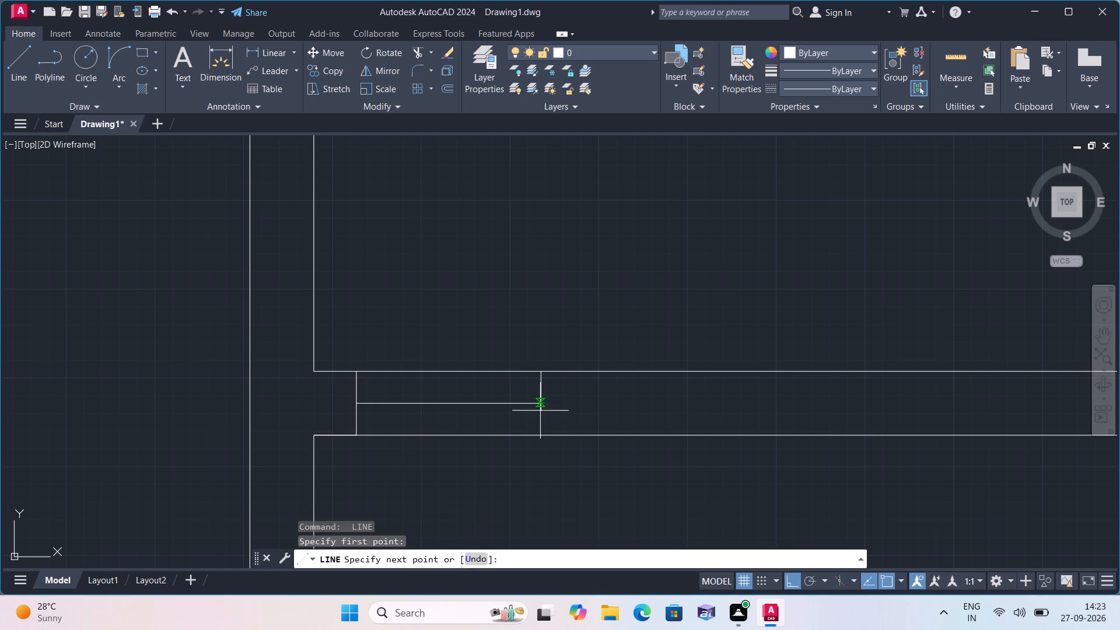
pyautogui.click(540, 433)
pyautogui.press('space')
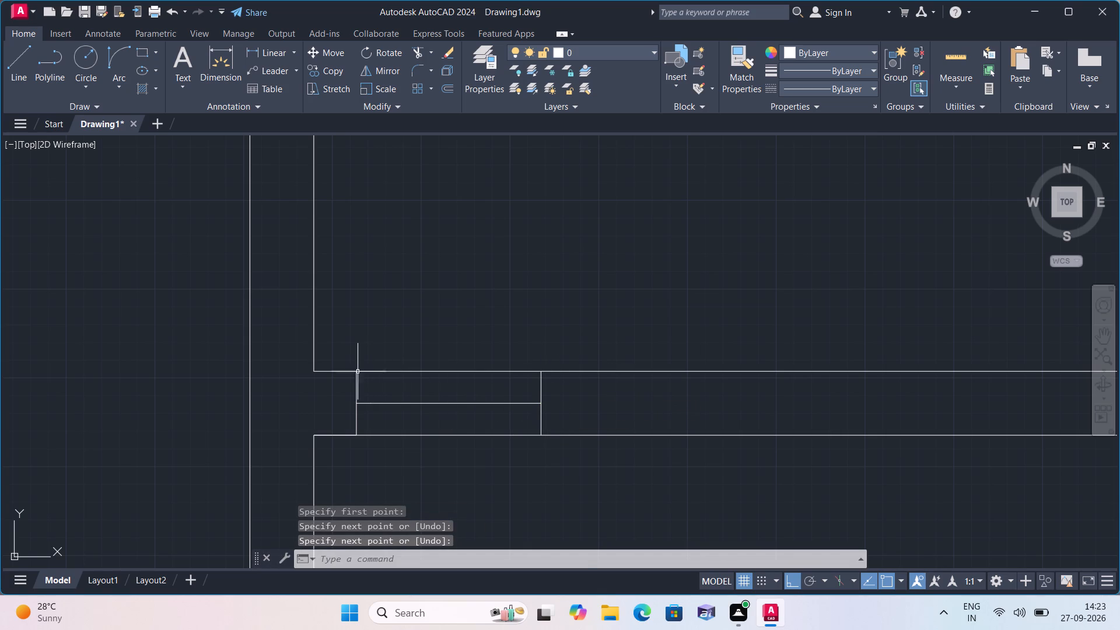
# Delete the 2' segment between the jambs and the 6" offset line on the wall's south face.
pyautogui.click(345, 374)
pyautogui.tripleClick(342, 372)
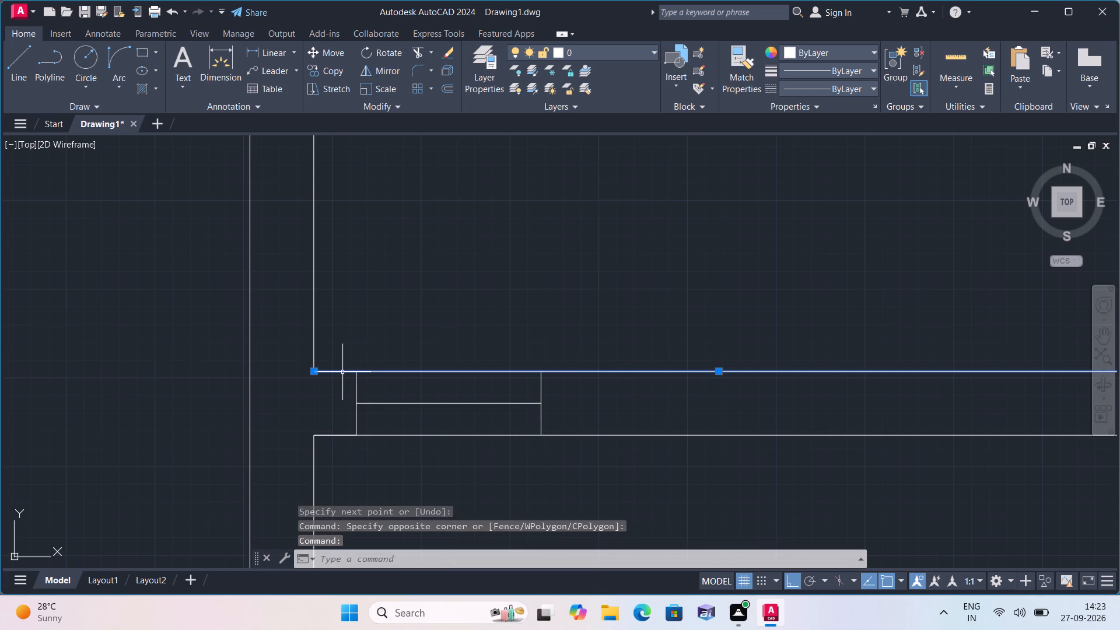
pyautogui.press('Escape')
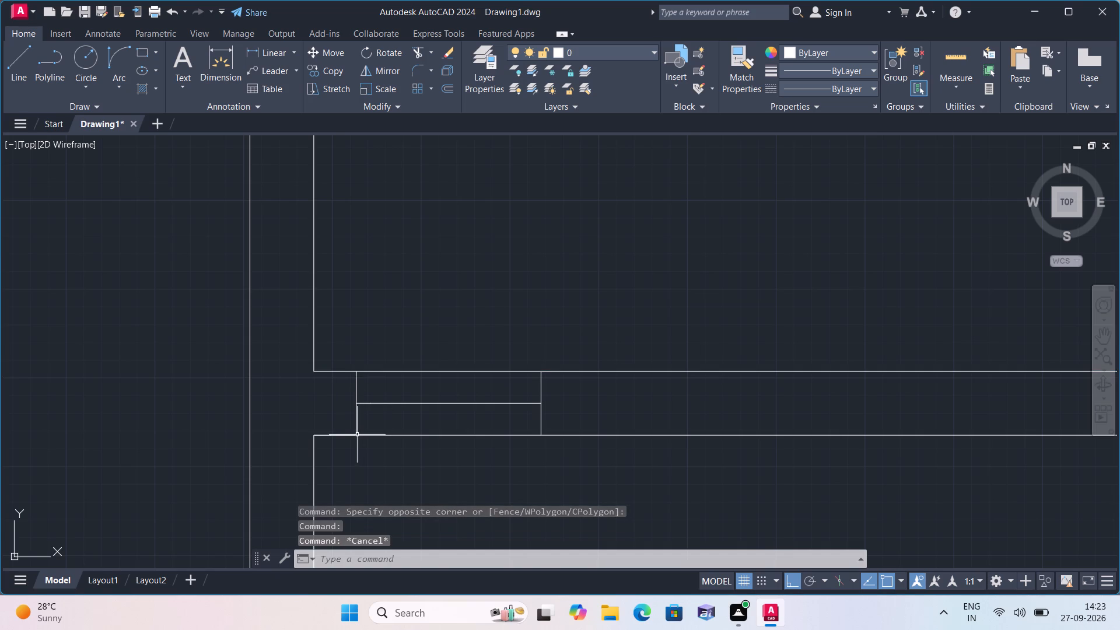
pyautogui.click(349, 435)
pyautogui.click(410, 402)
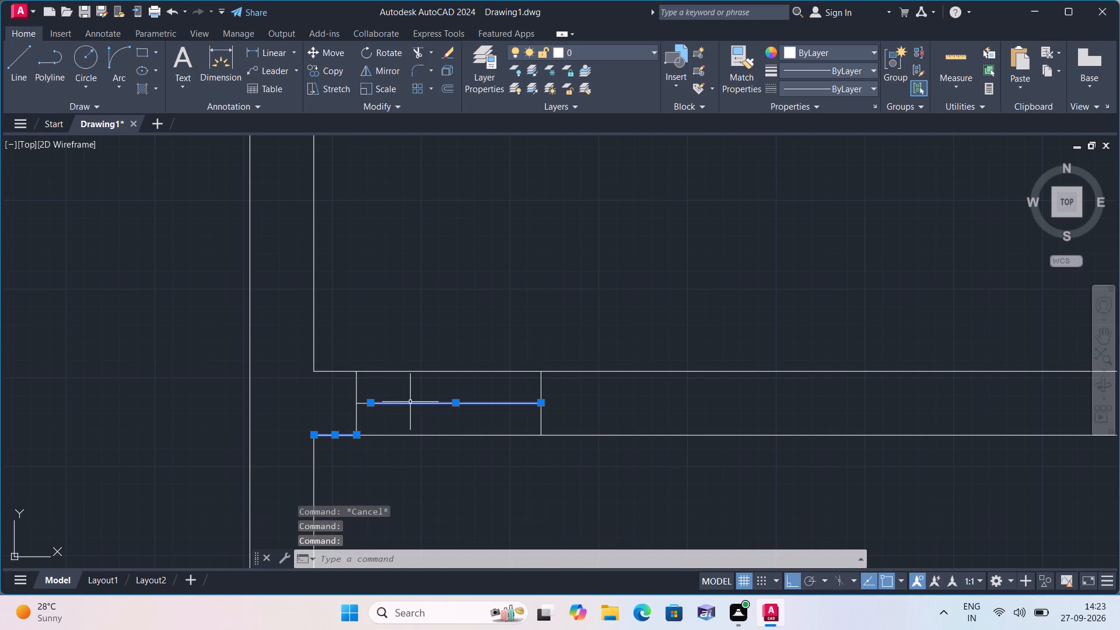
pyautogui.press('Delete')
# Draw the 2' door leaf southward from the east end of the 2" segment on the west jamb.
pyautogui.write('l')
pyautogui.press('space')
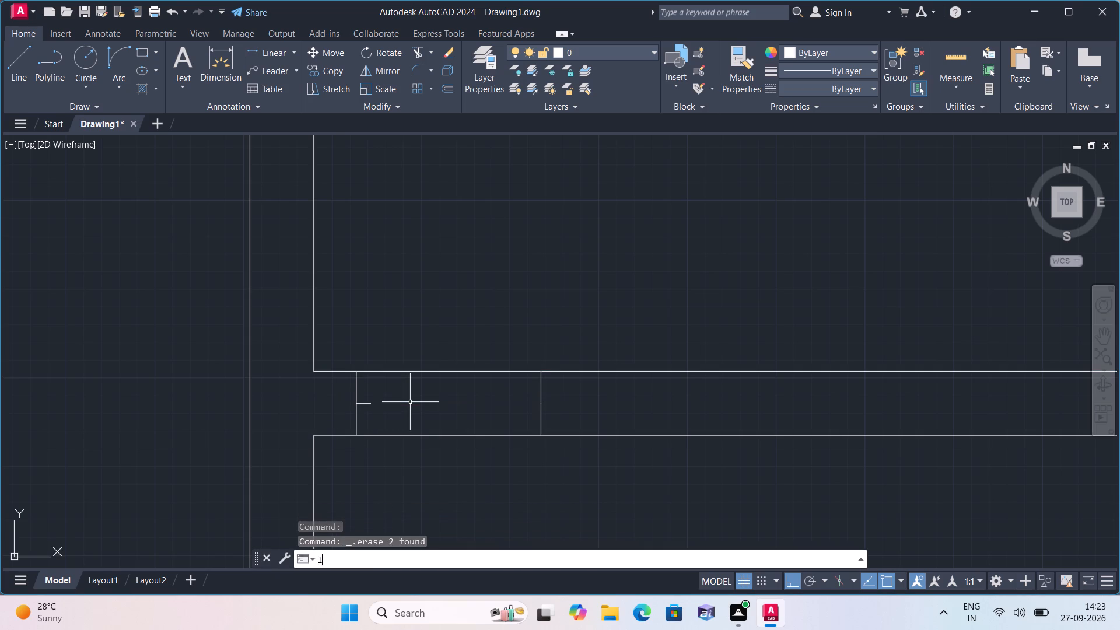
pyautogui.click(374, 400)
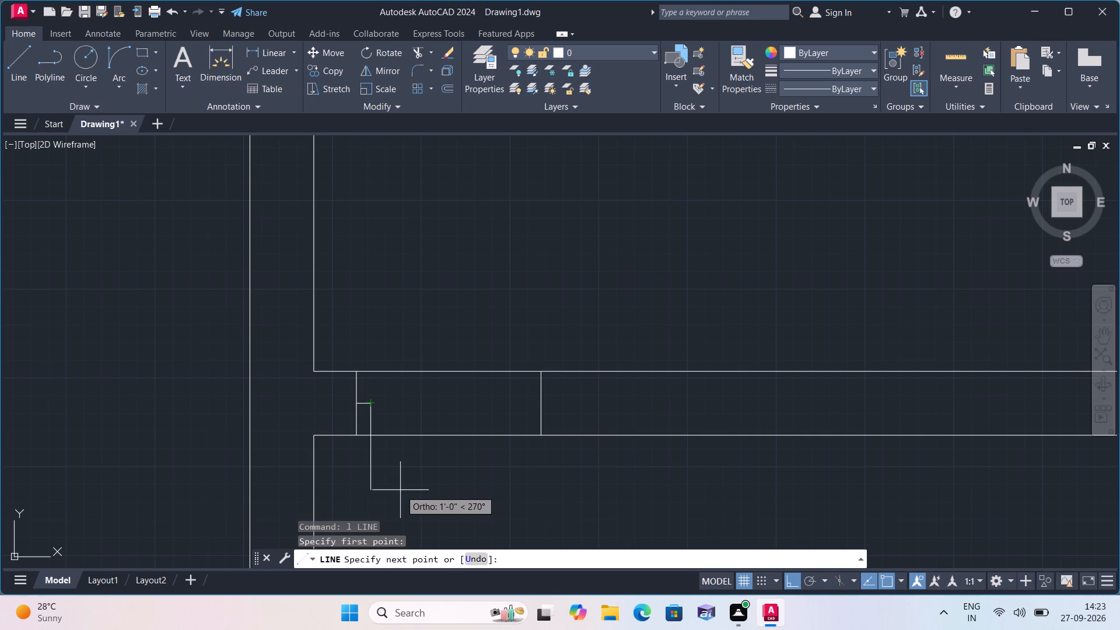
pyautogui.write("2'")
pyautogui.press('space')
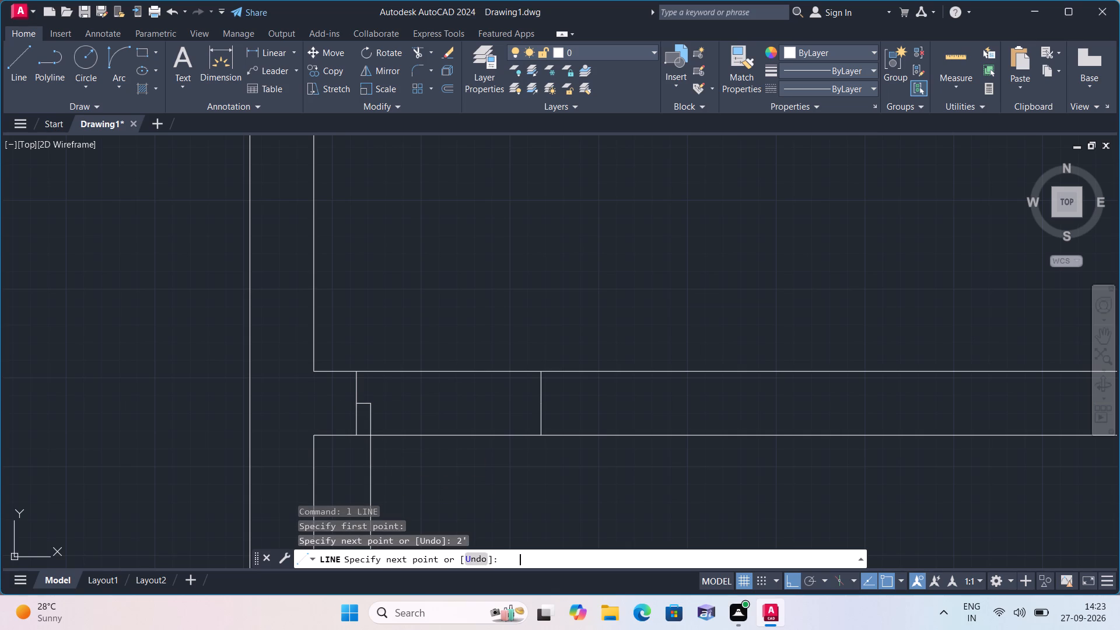
pyautogui.press('Escape')
# Draw the door swing with a Start, End, Direction arc from the leaf's south tip to the east jamb's south end, starting eastward.
pyautogui.scroll(-1, 401, 490)
pyautogui.moveTo(409, 496); pyautogui.dragTo(412, 392, button='middle')
pyautogui.scroll(-1, 412, 392)
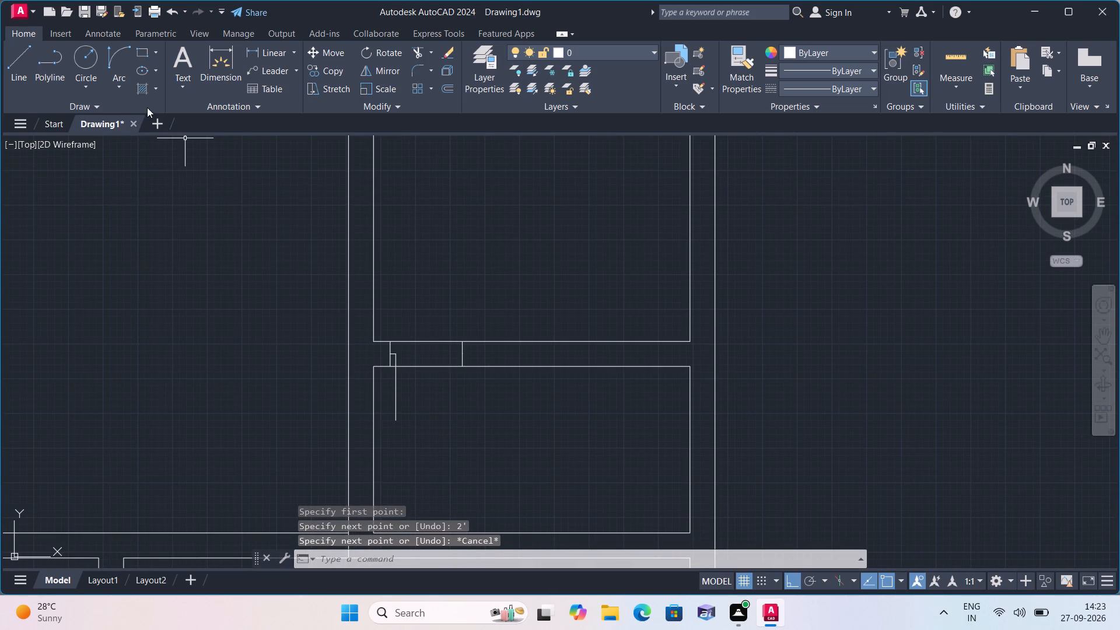
pyautogui.moveTo(120, 88); pyautogui.dragTo(120, 96)
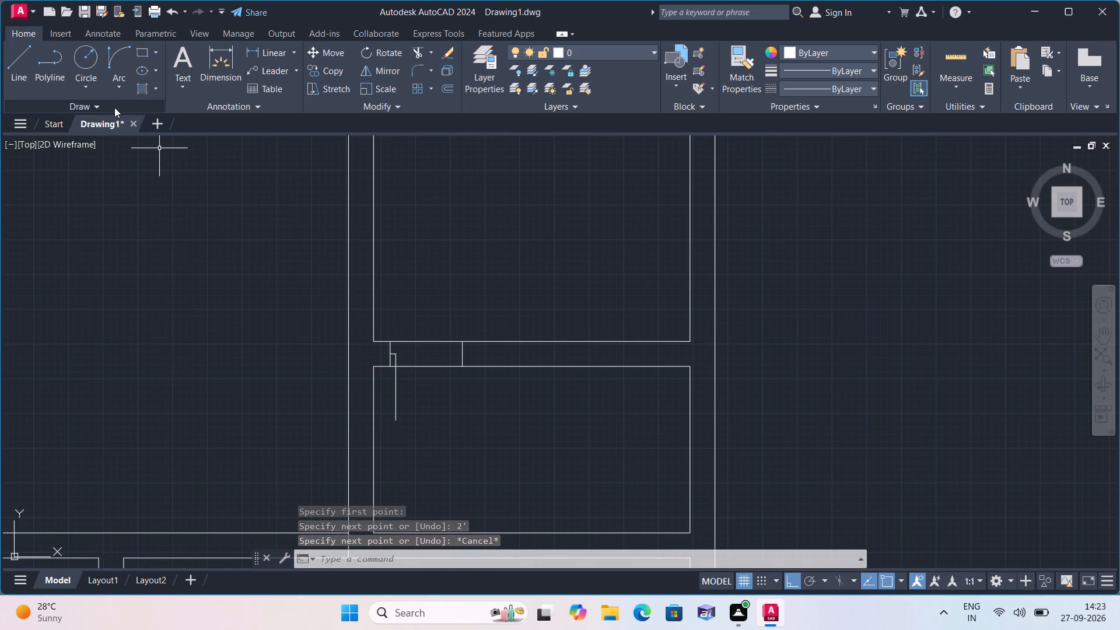
pyautogui.click(115, 87)
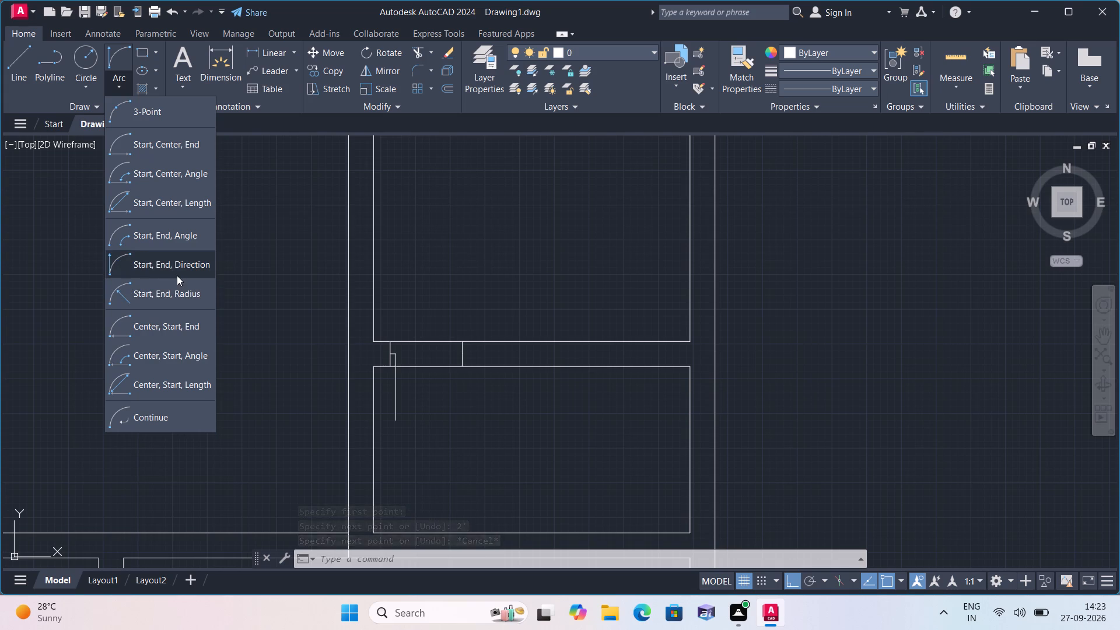
pyautogui.click(181, 269)
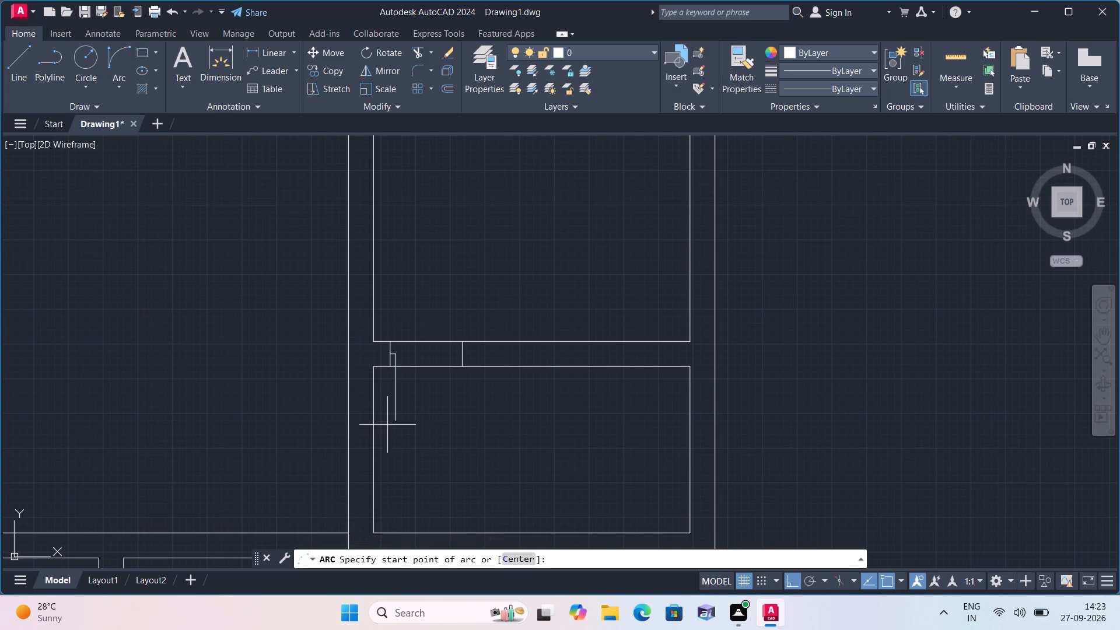
pyautogui.click(393, 422)
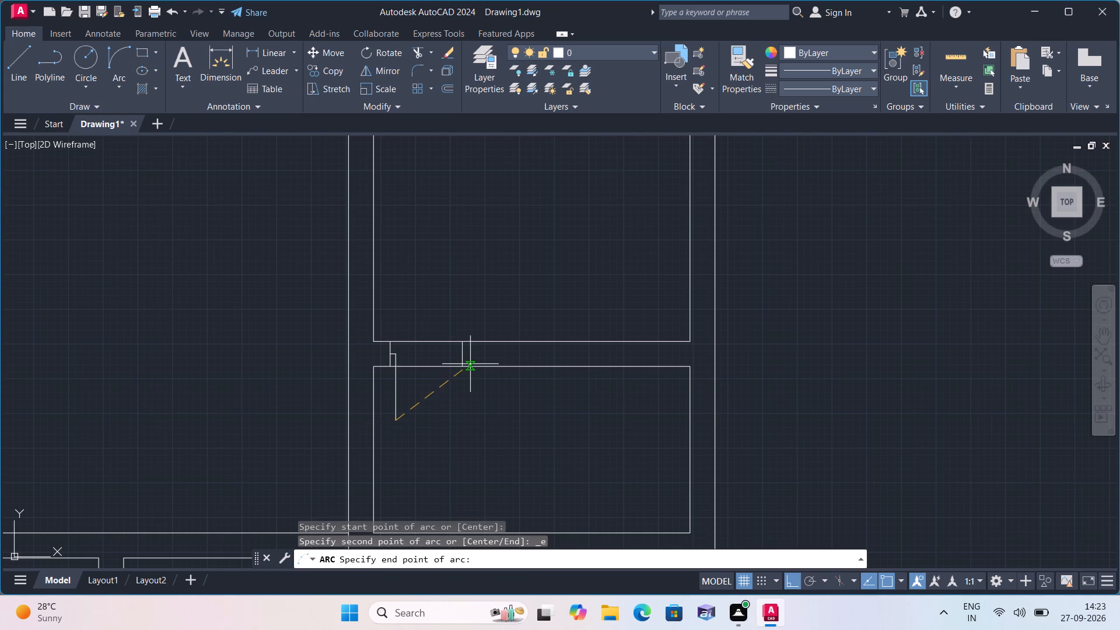
pyautogui.click(463, 366)
pyautogui.click(460, 419)
# In the wall below the small southwest room, draw a 6" line east from the partition's east face and a jamb north across the wall.
pyautogui.scroll(-2, 460, 421)
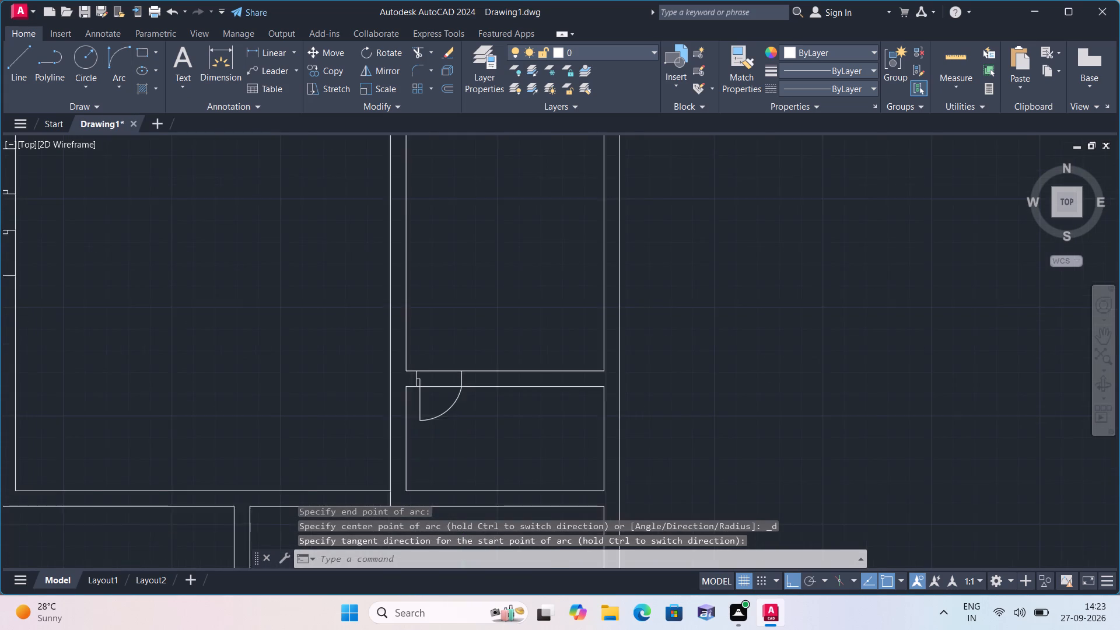
pyautogui.moveTo(244, 386); pyautogui.dragTo(351, 362, button='middle')
pyautogui.scroll(-1, 283, 384)
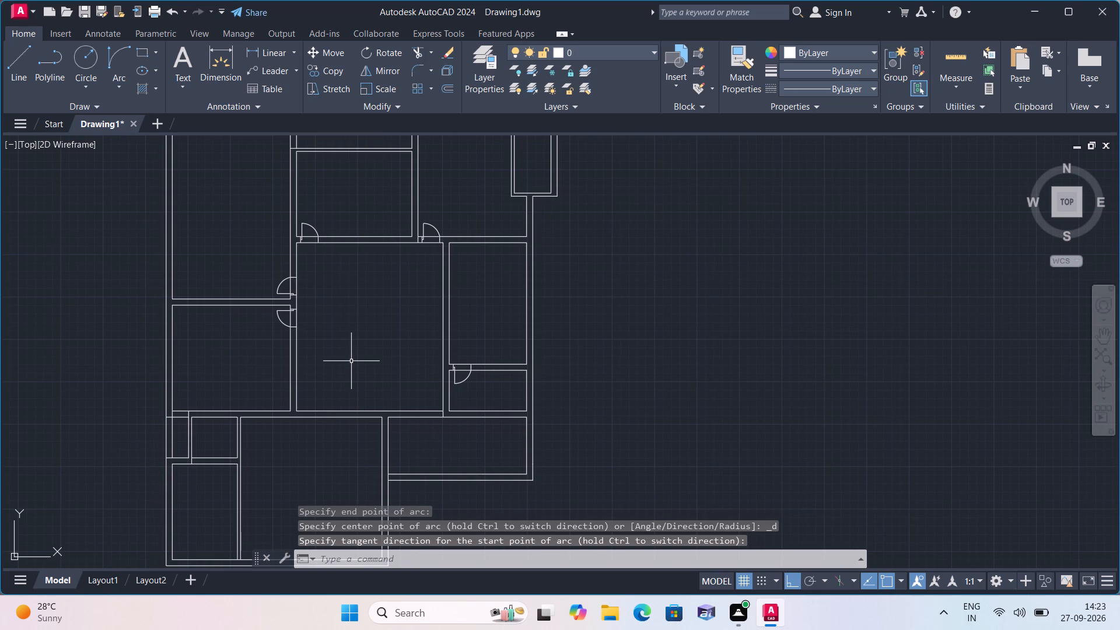
pyautogui.scroll(-1, 351, 361)
pyautogui.moveTo(352, 358); pyautogui.dragTo(390, 345, button='middle')
pyautogui.scroll(-2, 352, 358)
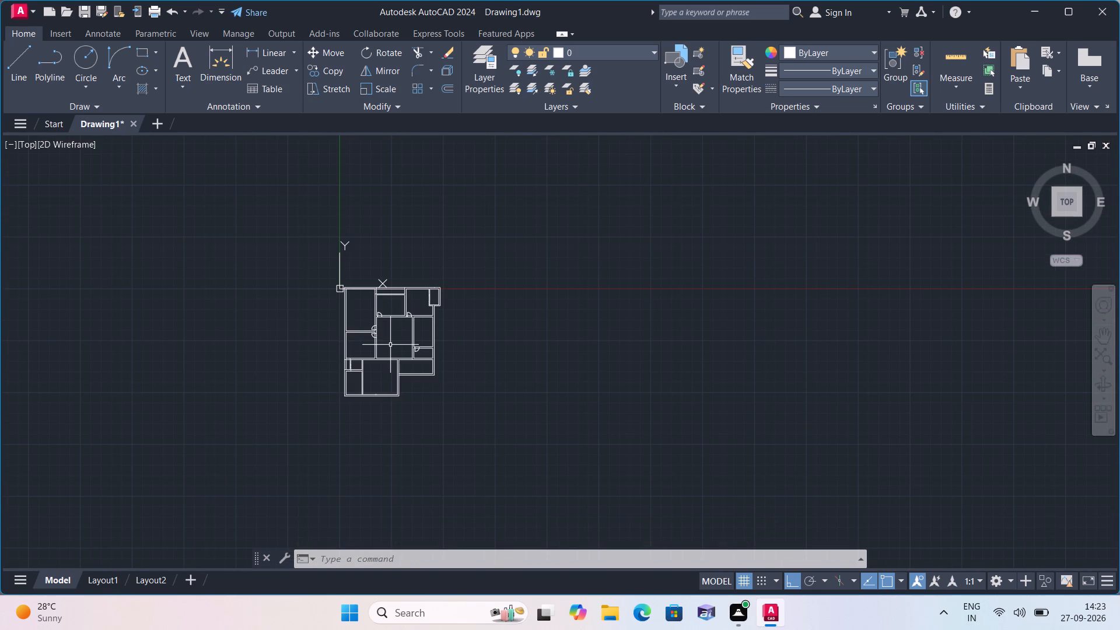
pyautogui.moveTo(390, 342); pyautogui.dragTo(437, 300, button='middle')
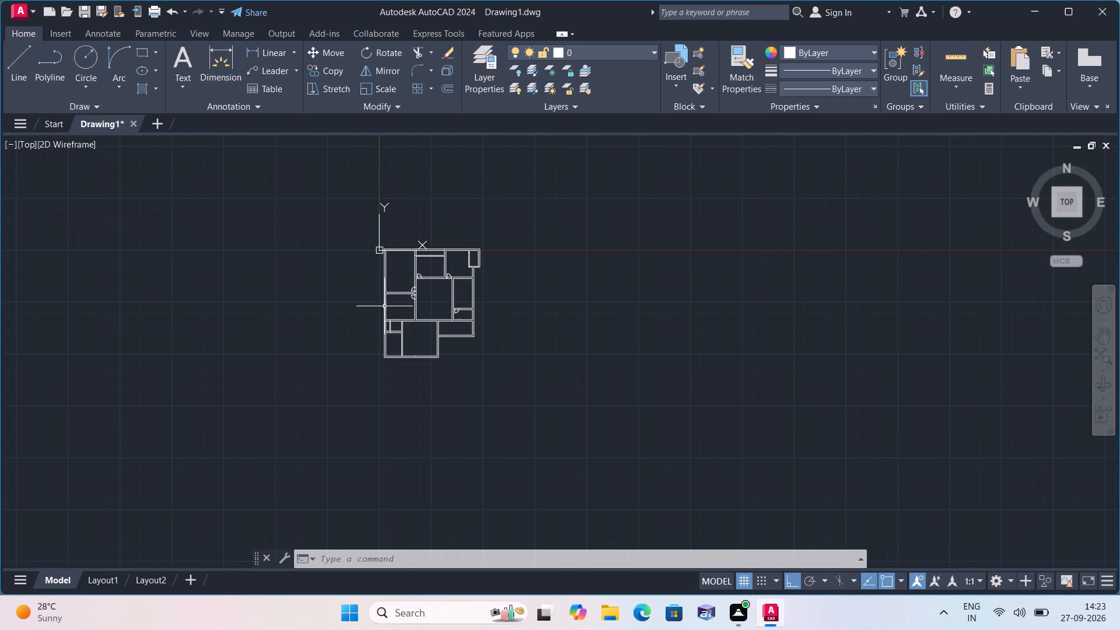
pyautogui.scroll(3, 395, 342)
pyautogui.moveTo(380, 313); pyautogui.dragTo(438, 405, button='middle')
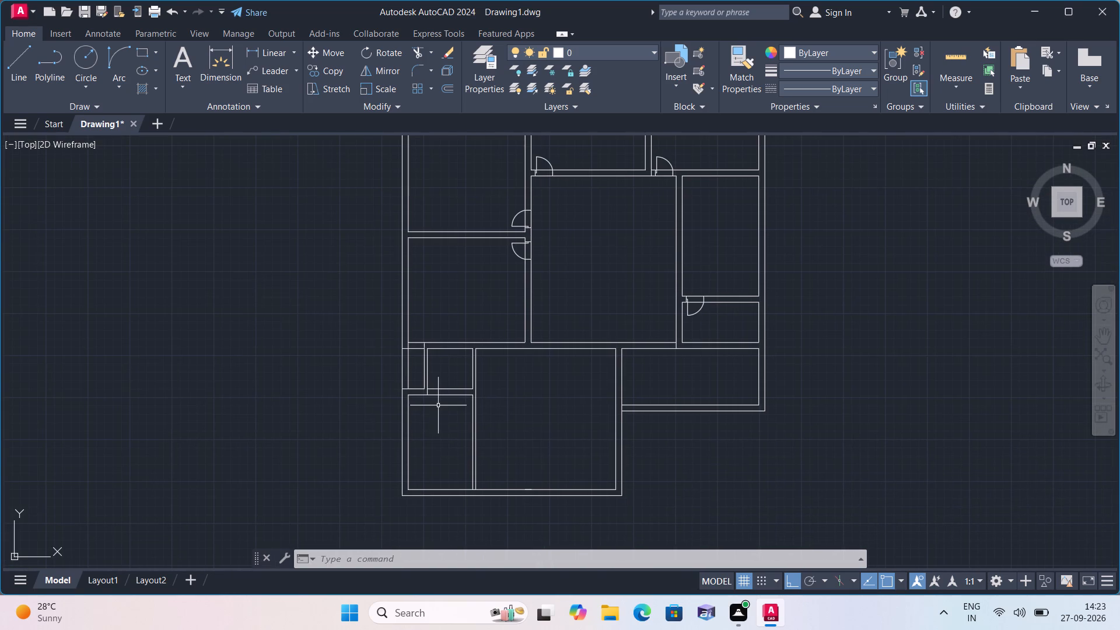
pyautogui.write('l')
pyautogui.press('space')
pyautogui.scroll(3, 439, 401)
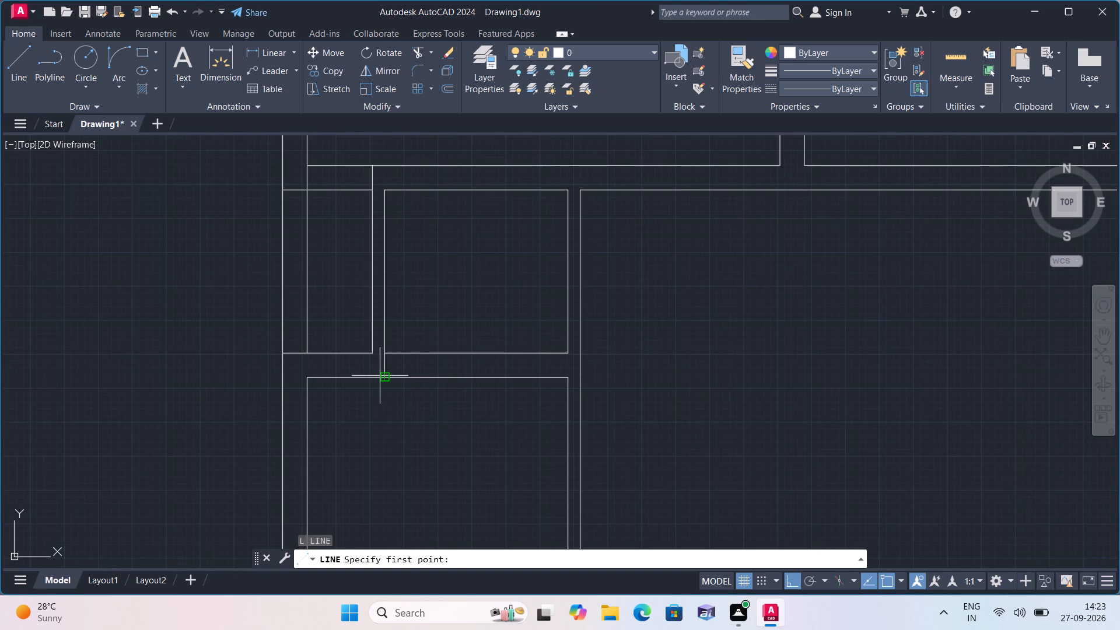
pyautogui.click(381, 376)
pyautogui.press('6')
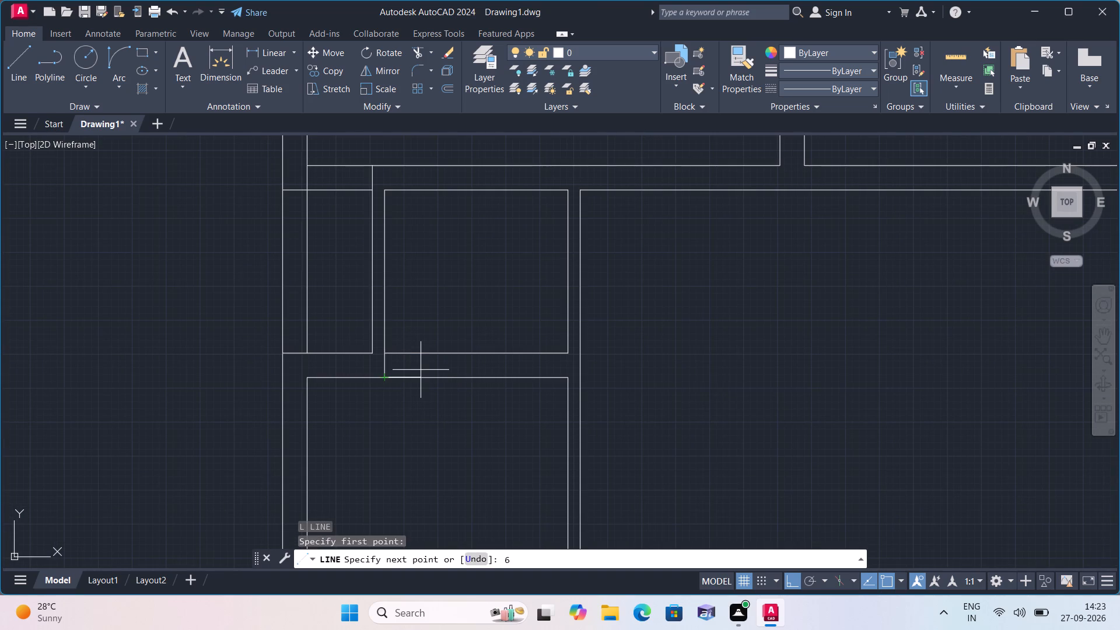
pyautogui.write('"')
pyautogui.press('space')
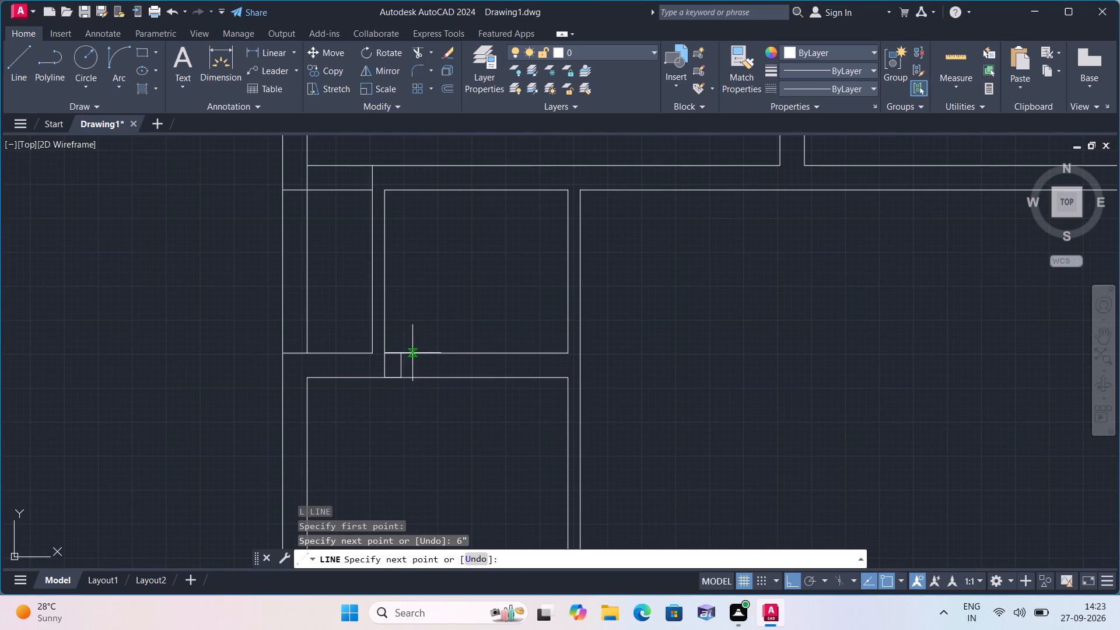
pyautogui.click(402, 351)
pyautogui.press('space')
# From this jamb's midpoint, draw a 2" segment and a 2' segment eastward along the middle of the wall.
pyautogui.press('space')
pyautogui.click(401, 364)
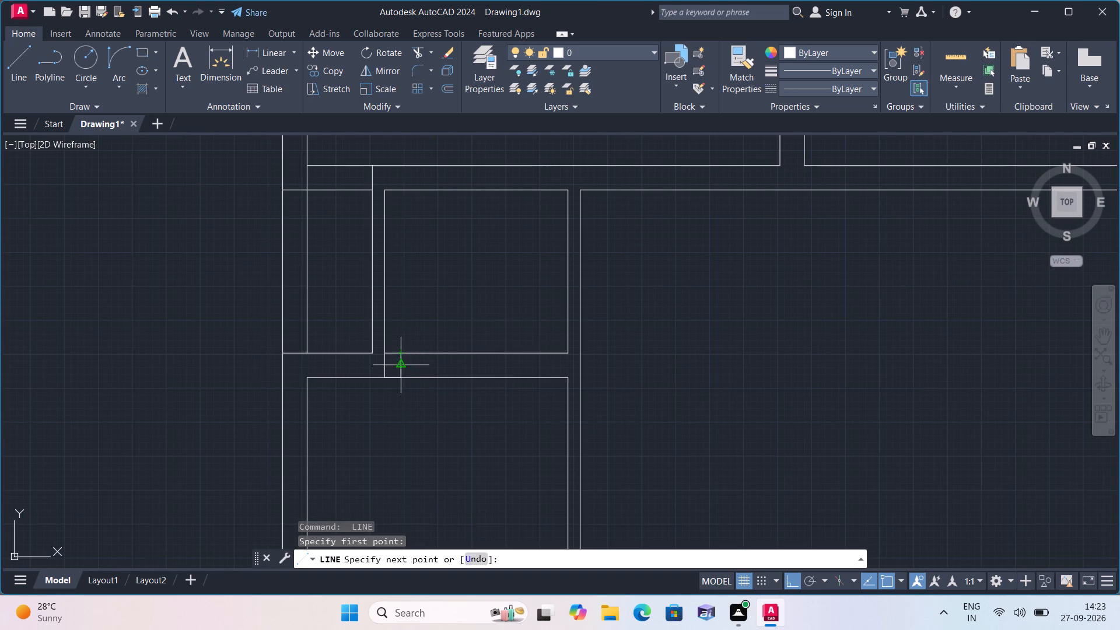
pyautogui.write('2"')
pyautogui.press('space')
pyautogui.write("2'")
pyautogui.press('space')
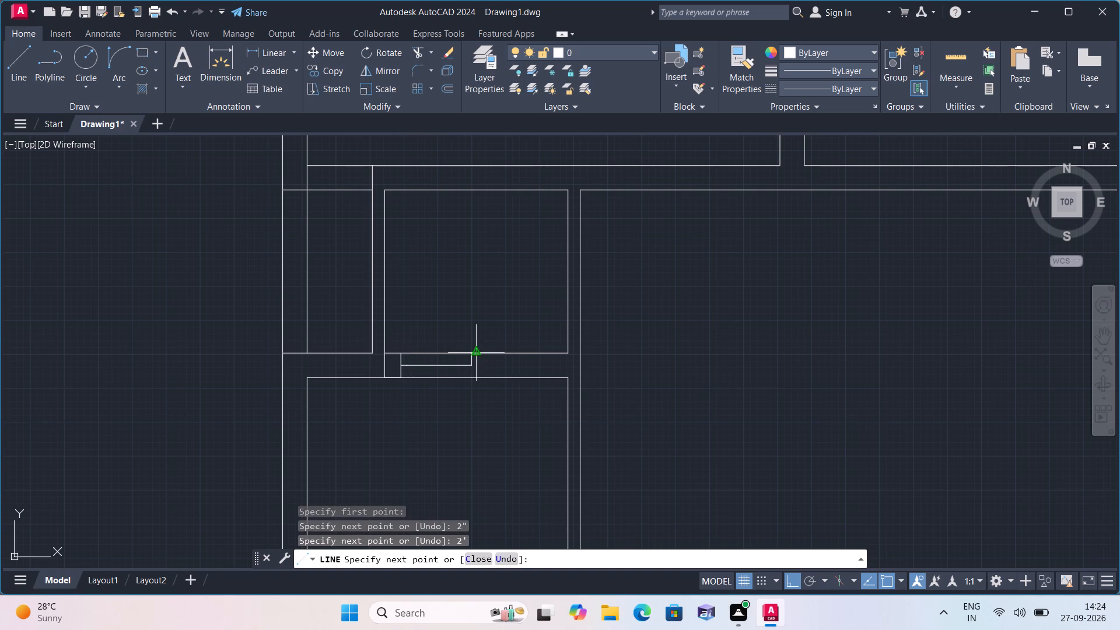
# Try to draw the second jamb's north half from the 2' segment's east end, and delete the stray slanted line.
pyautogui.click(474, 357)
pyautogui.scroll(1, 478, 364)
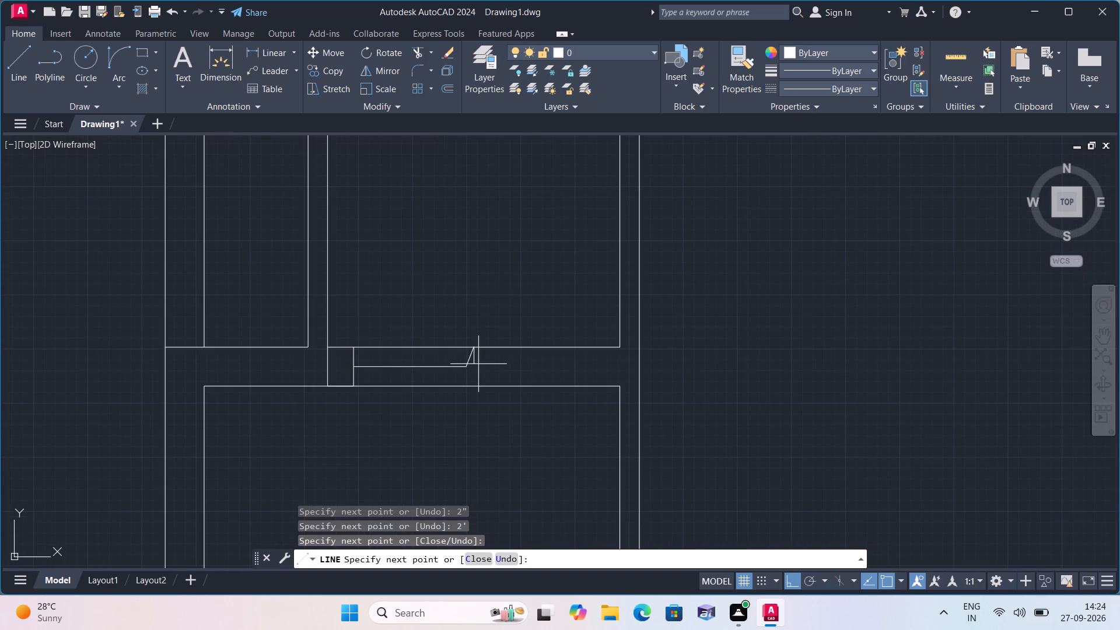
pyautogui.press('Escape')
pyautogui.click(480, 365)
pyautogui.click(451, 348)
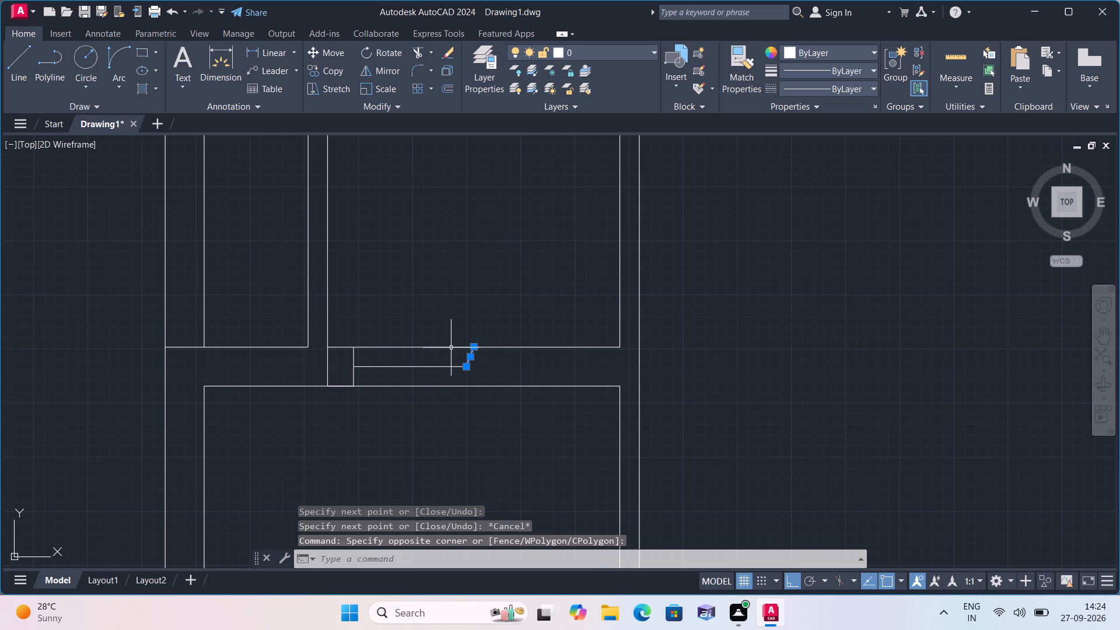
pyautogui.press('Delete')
# Draw the second jamb through the 2' segment's east end, with one line to the wall's north face and one to its south face.
pyautogui.write('l')
pyautogui.press('space')
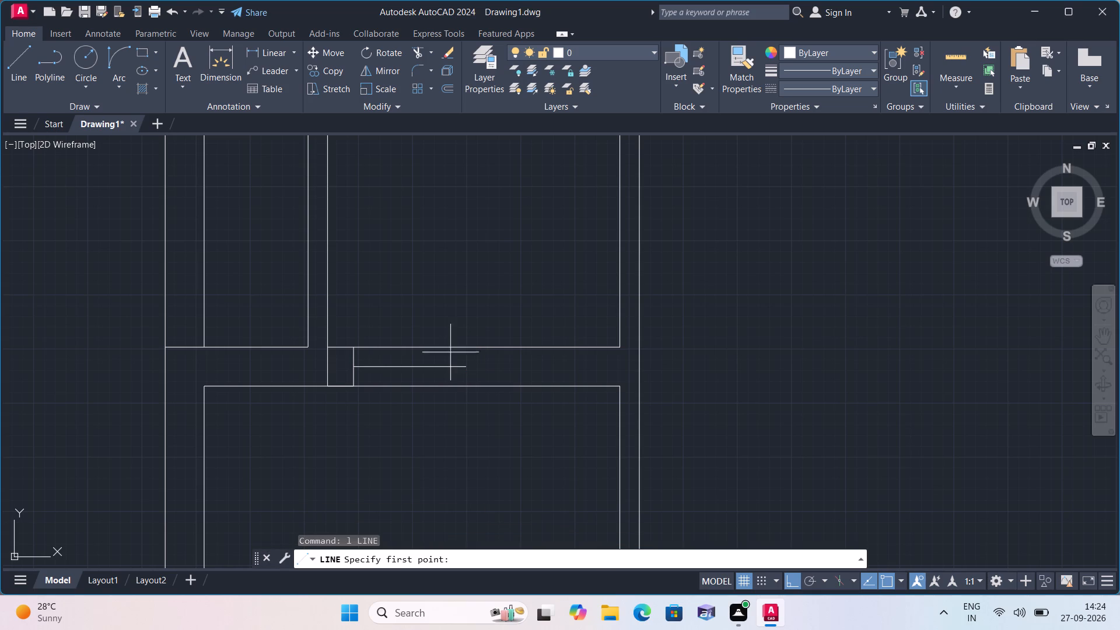
pyautogui.click(467, 367)
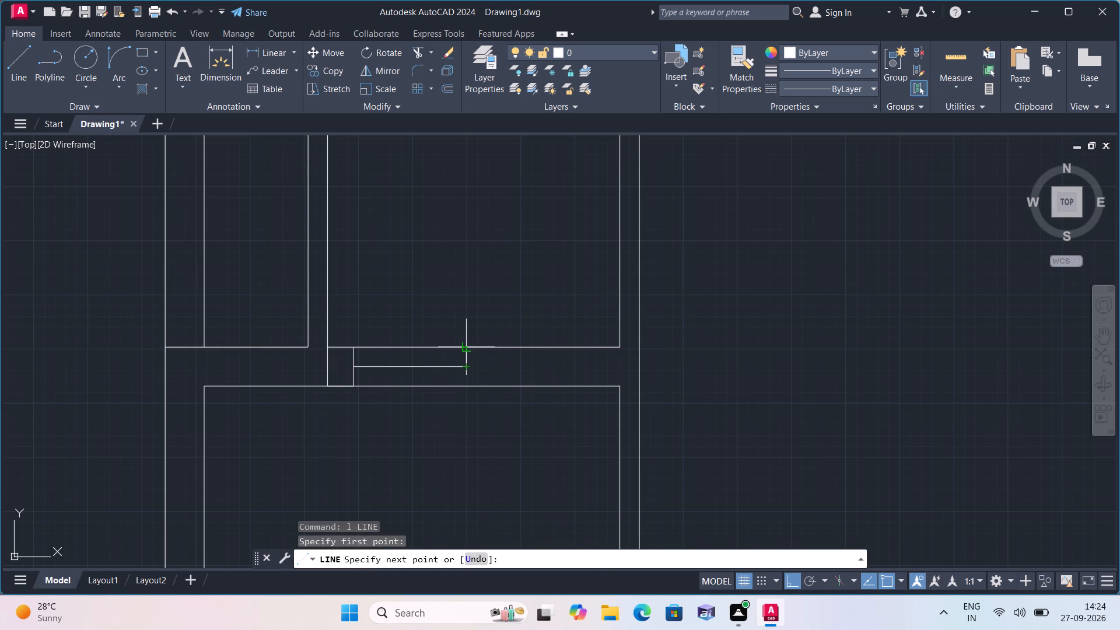
pyautogui.click(466, 344)
pyautogui.press('space')
pyautogui.press('space')
pyautogui.click(466, 367)
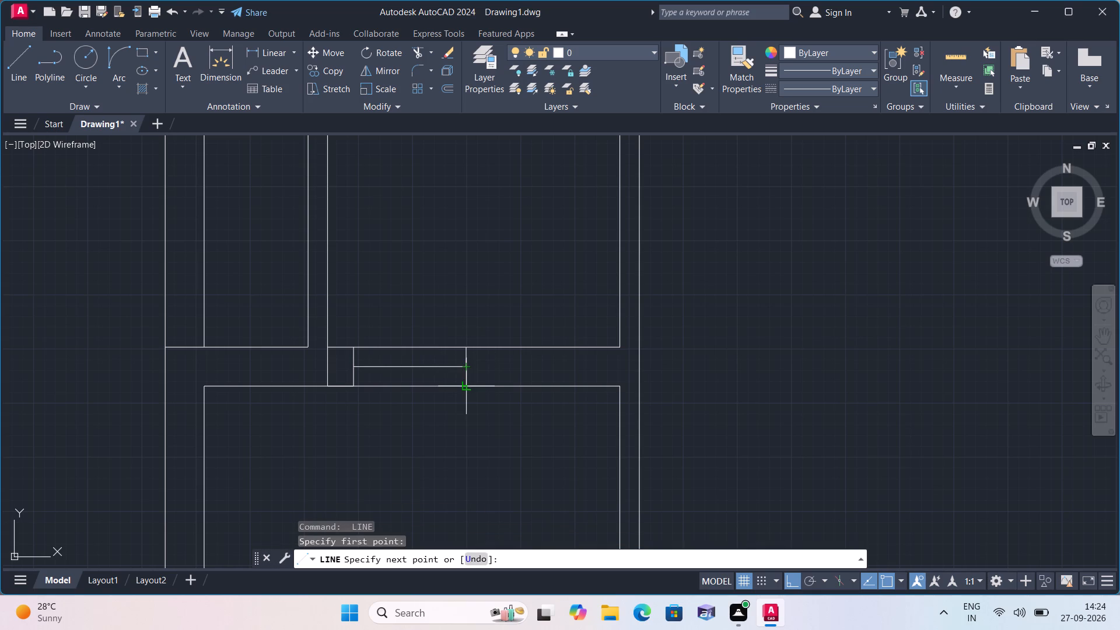
pyautogui.click(464, 388)
pyautogui.press('space')
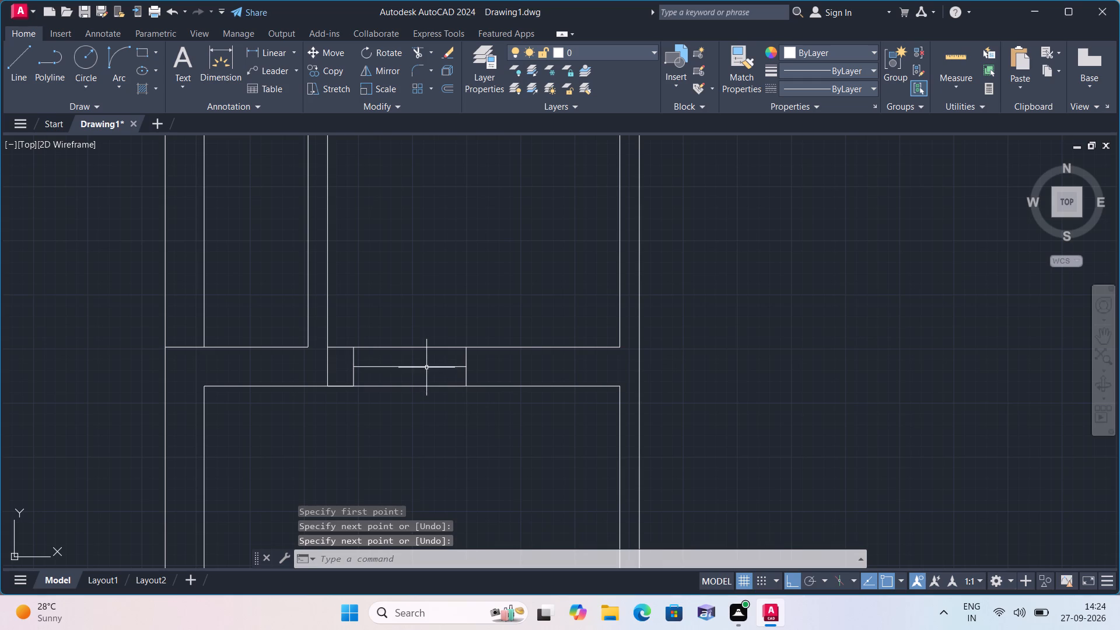
# Delete the 2' construction line between the jambs and the 6" helper line on the wall's south face.
pyautogui.click(426, 367)
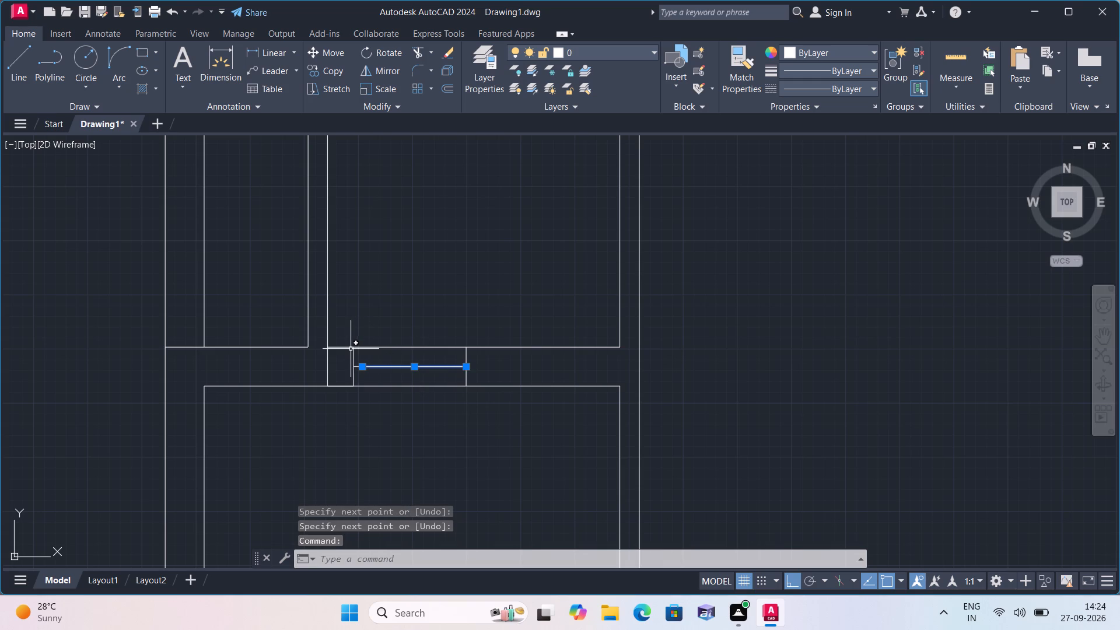
pyautogui.click(351, 349)
pyautogui.press('Escape')
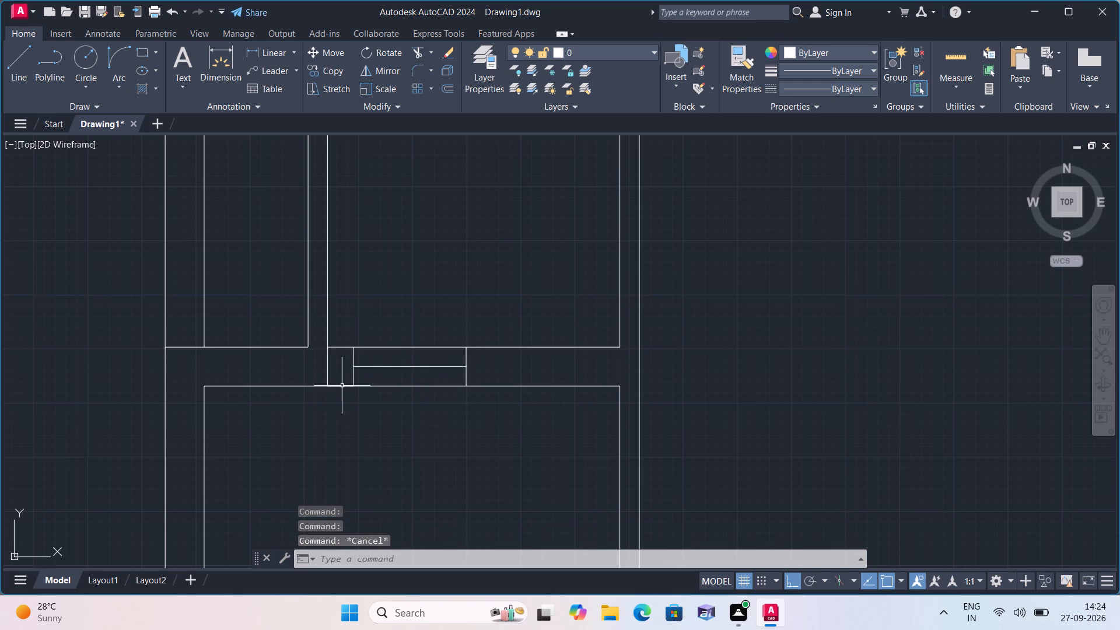
pyautogui.click(342, 386)
pyautogui.click(386, 365)
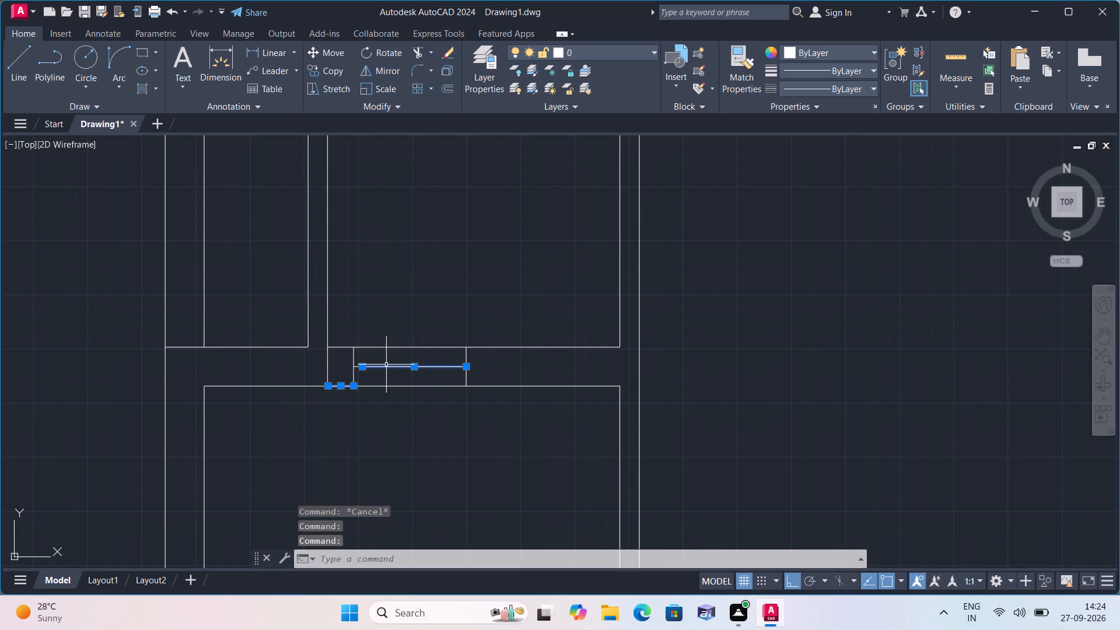
pyautogui.press('Delete')
# Draw a 2' door leaf south from the east end of the 2" segment in the wall below the small southwest room.
pyautogui.moveTo(386, 365); pyautogui.dragTo(396, 309, button='middle')
pyautogui.scroll(-1, 396, 309)
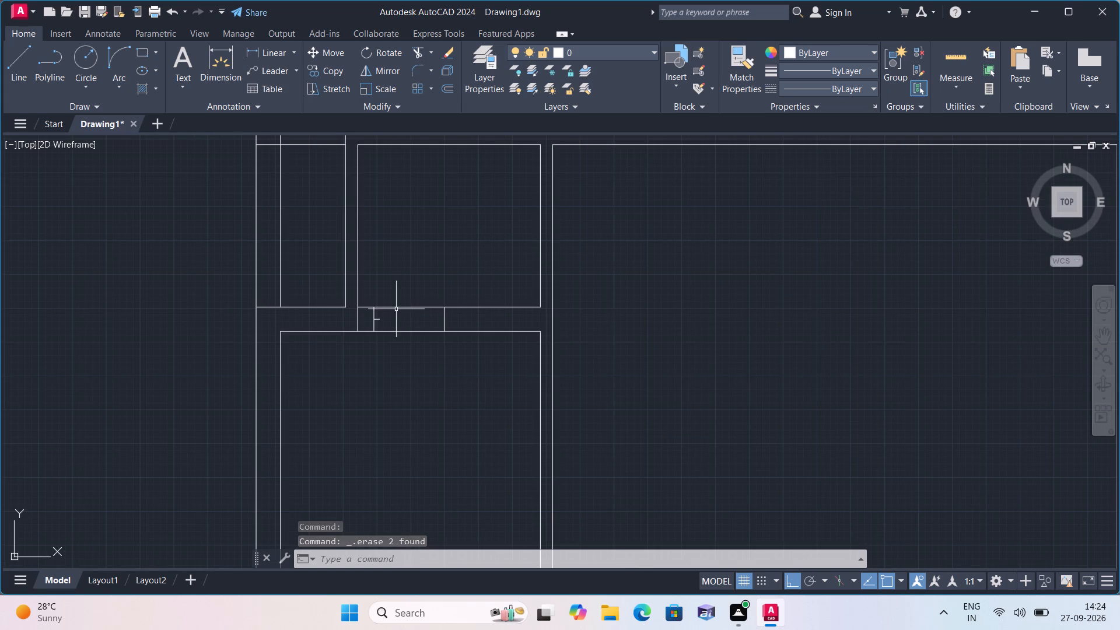
pyautogui.write('l')
pyautogui.press('space')
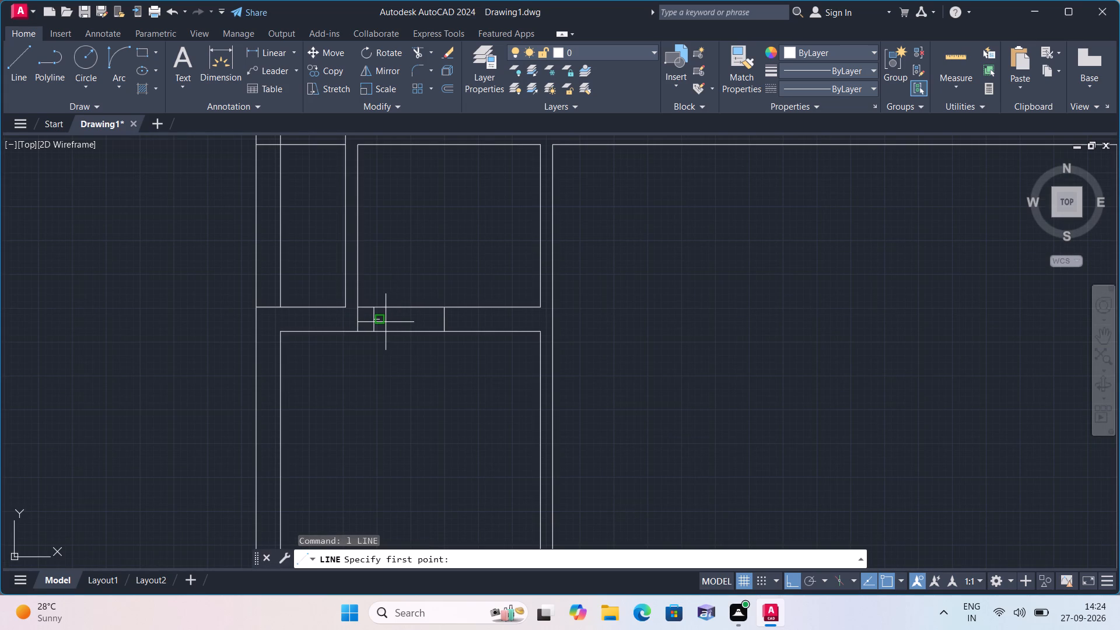
pyautogui.moveTo(381, 320); pyautogui.dragTo(381, 327)
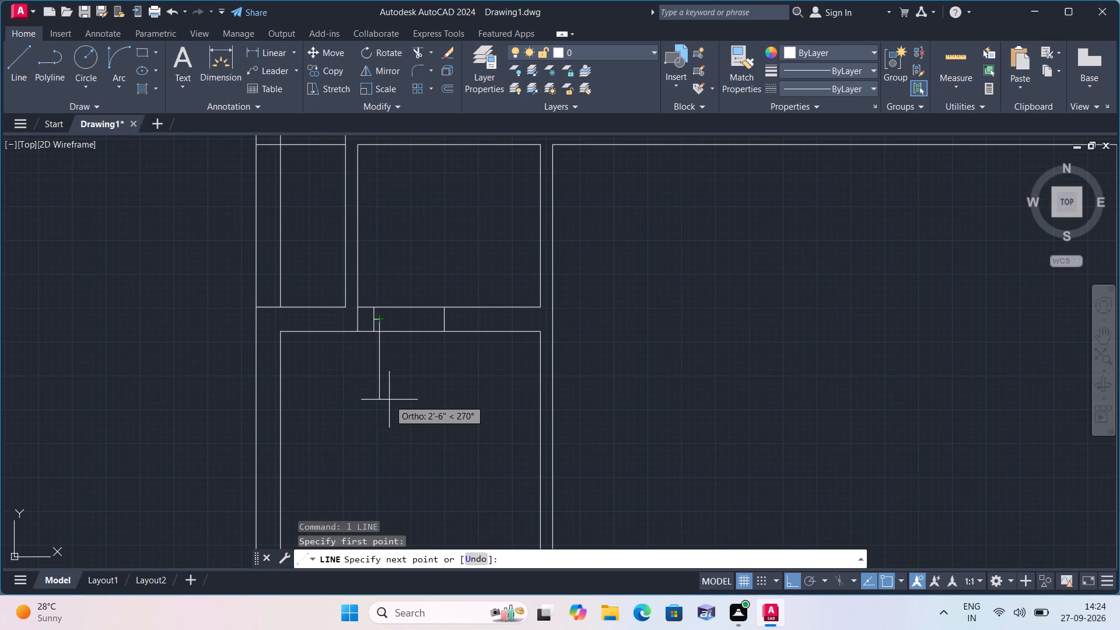
pyautogui.write("2'")
pyautogui.press('space')
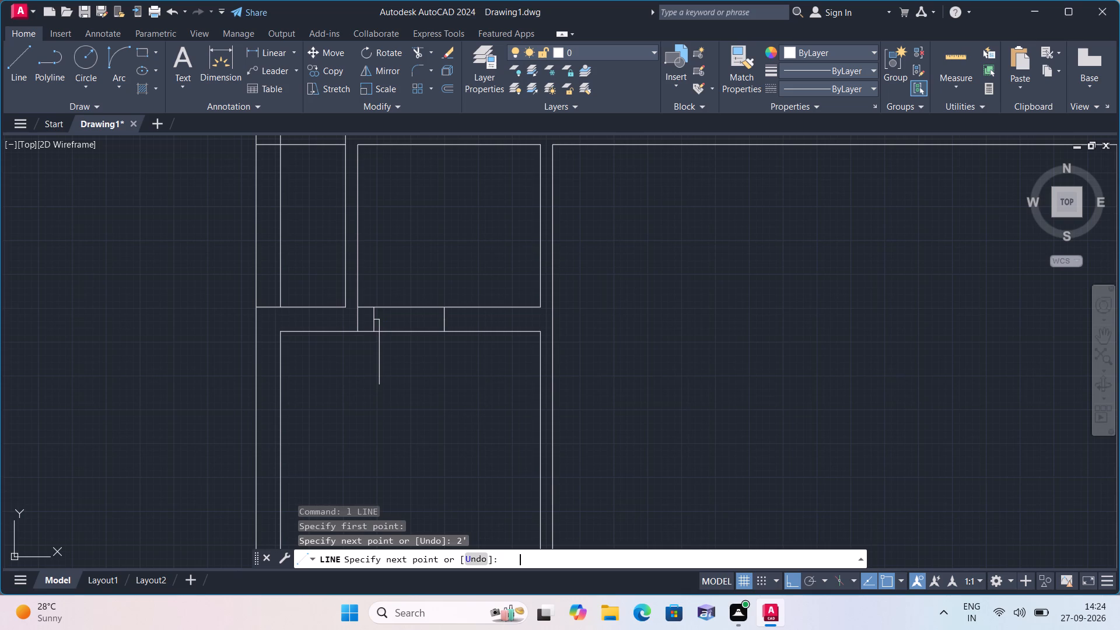
pyautogui.press('Escape')
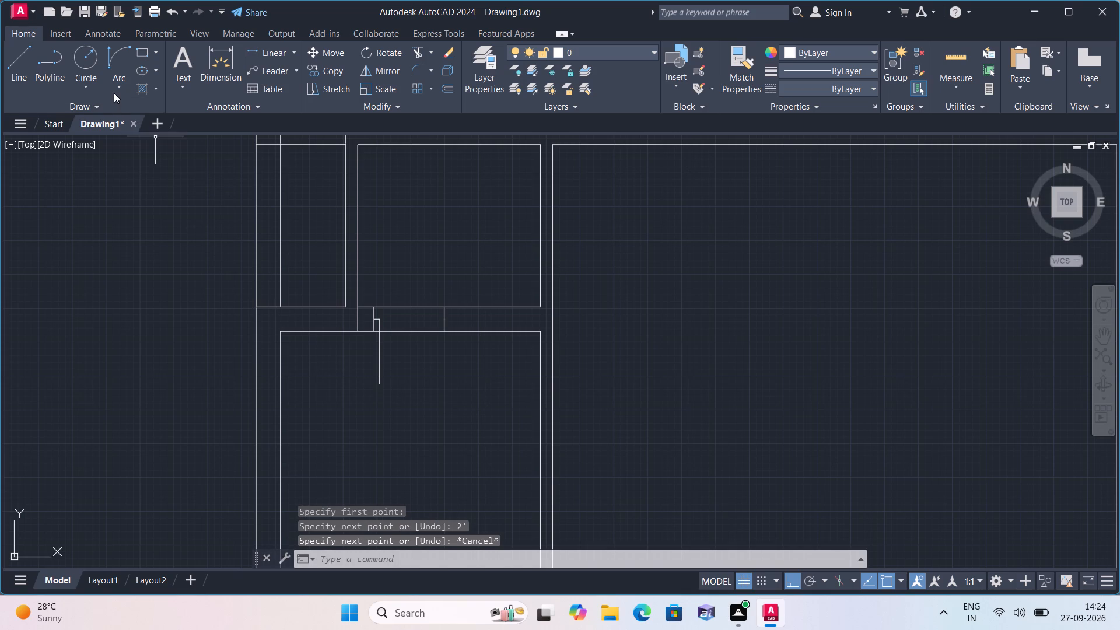
# Draw the door swing with a Start, End, Direction arc from the leaf's south end to the east jamb's south end, tangent eastward.
pyautogui.click(124, 89)
pyautogui.click(165, 261)
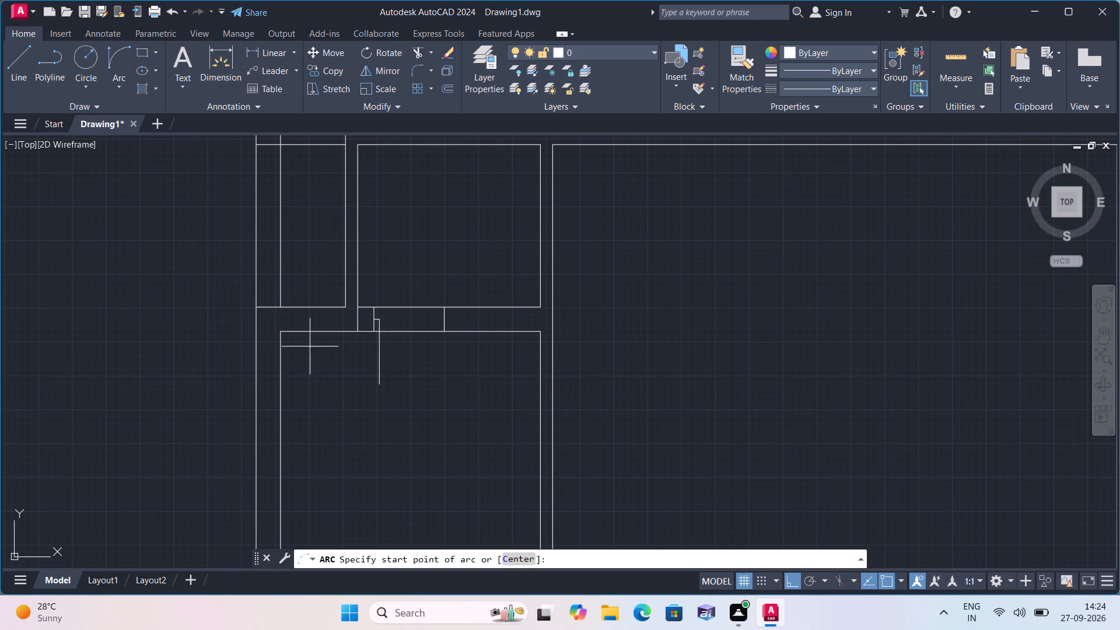
pyautogui.click(381, 384)
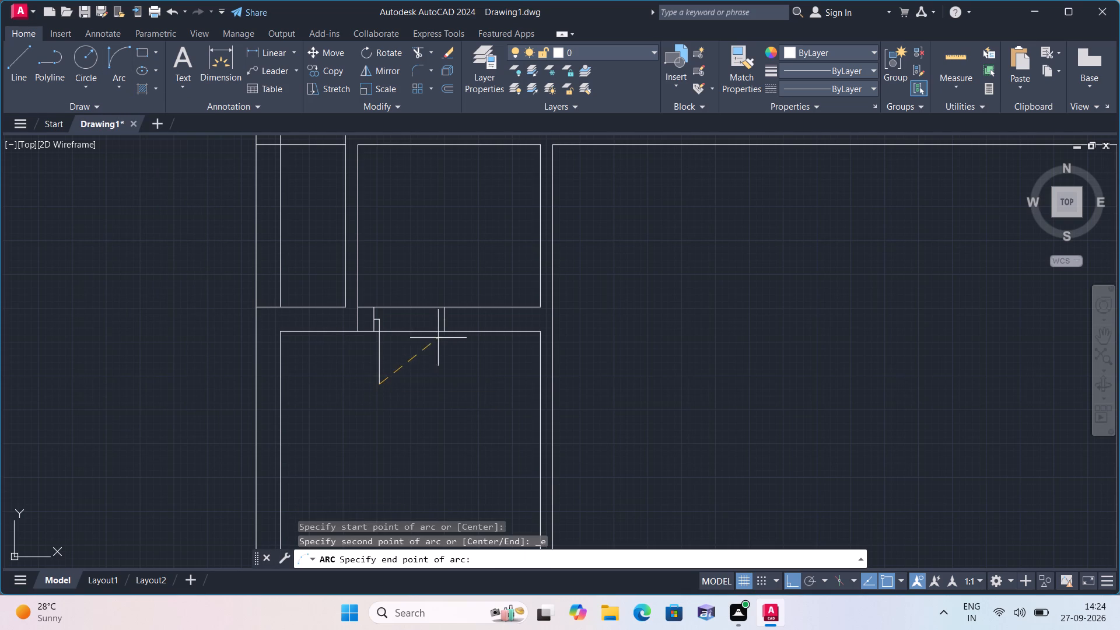
pyautogui.click(442, 337)
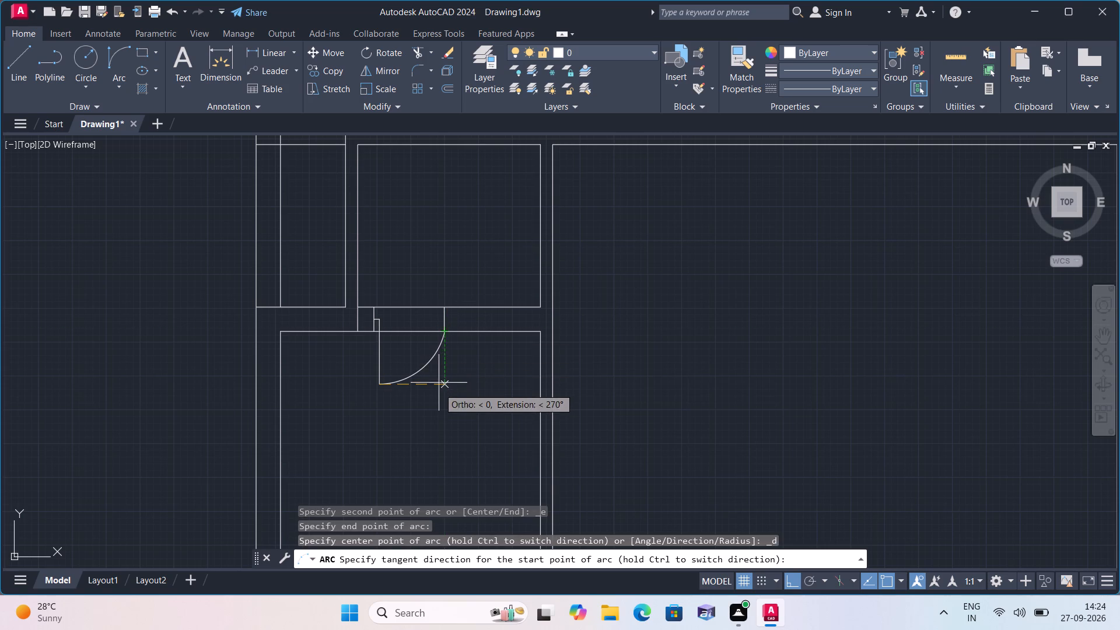
pyautogui.click(439, 391)
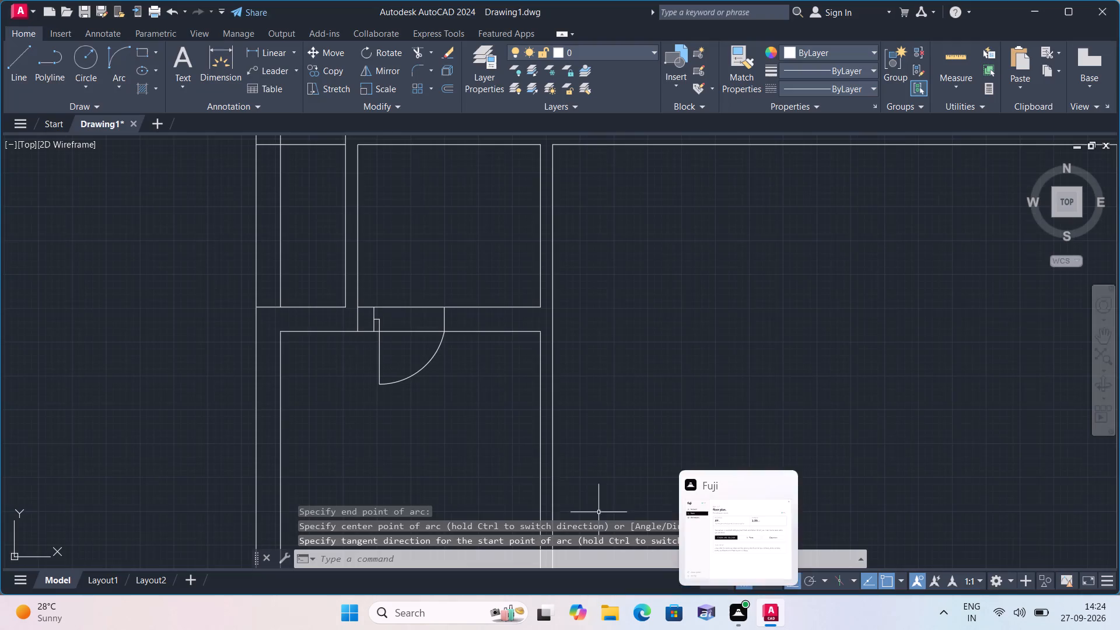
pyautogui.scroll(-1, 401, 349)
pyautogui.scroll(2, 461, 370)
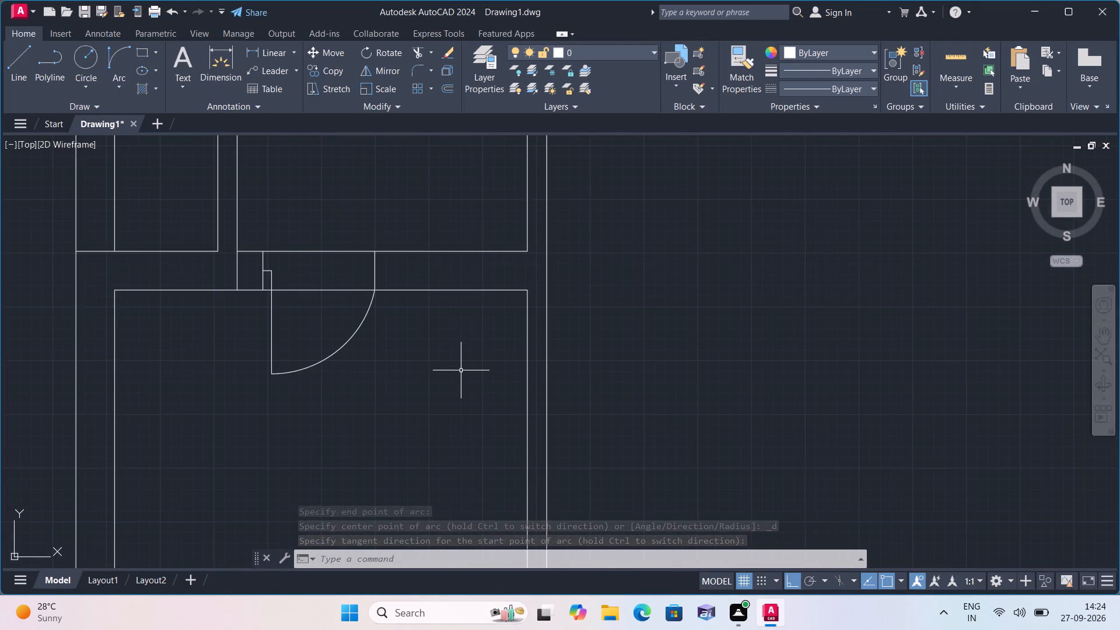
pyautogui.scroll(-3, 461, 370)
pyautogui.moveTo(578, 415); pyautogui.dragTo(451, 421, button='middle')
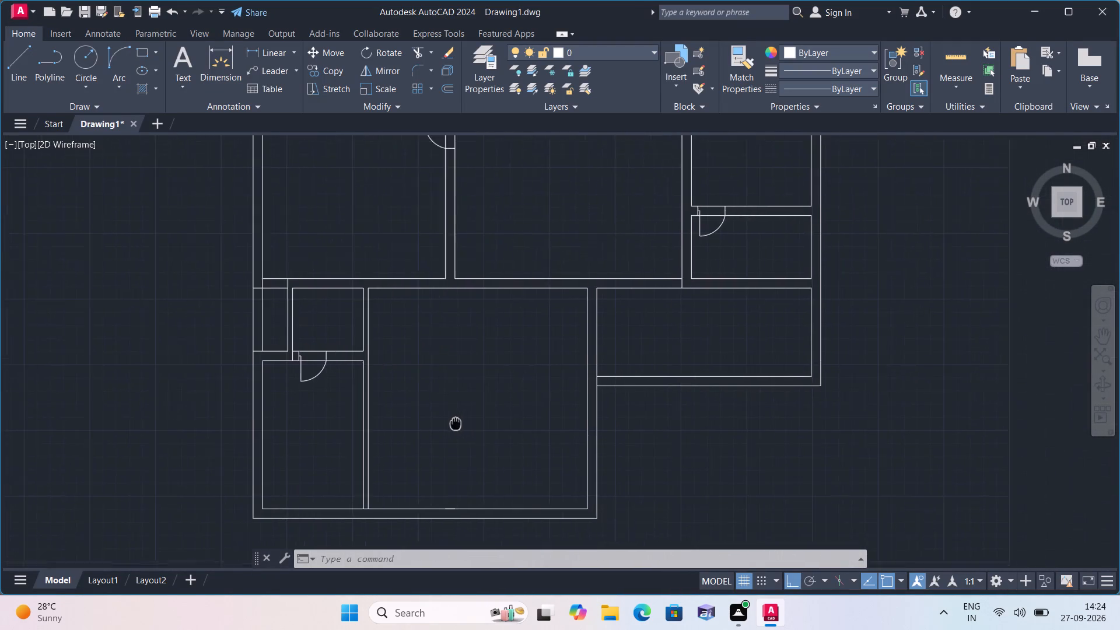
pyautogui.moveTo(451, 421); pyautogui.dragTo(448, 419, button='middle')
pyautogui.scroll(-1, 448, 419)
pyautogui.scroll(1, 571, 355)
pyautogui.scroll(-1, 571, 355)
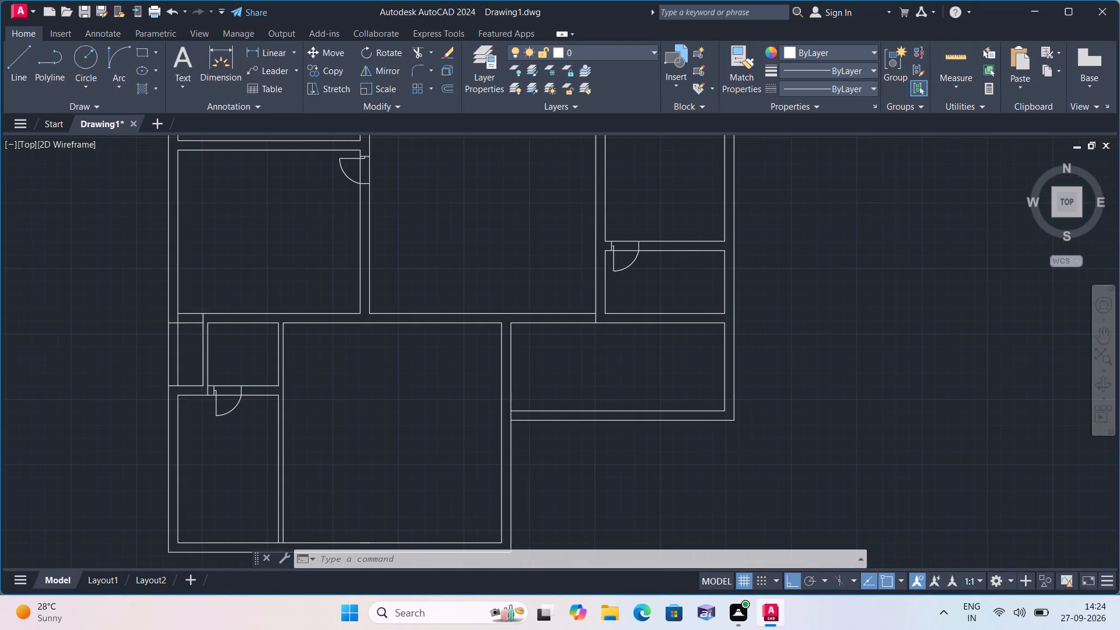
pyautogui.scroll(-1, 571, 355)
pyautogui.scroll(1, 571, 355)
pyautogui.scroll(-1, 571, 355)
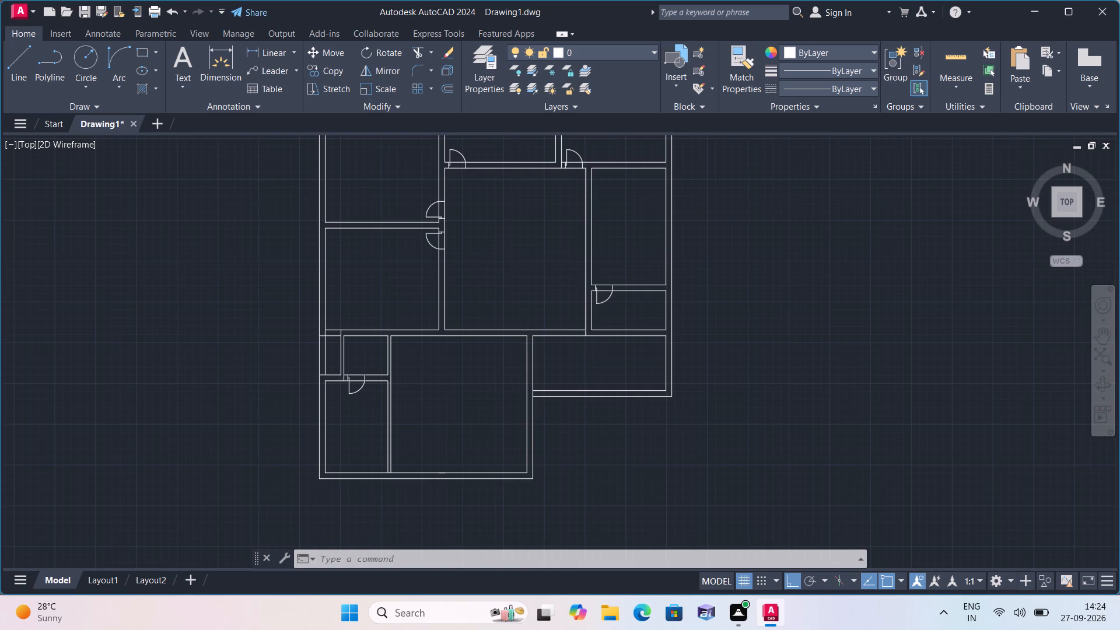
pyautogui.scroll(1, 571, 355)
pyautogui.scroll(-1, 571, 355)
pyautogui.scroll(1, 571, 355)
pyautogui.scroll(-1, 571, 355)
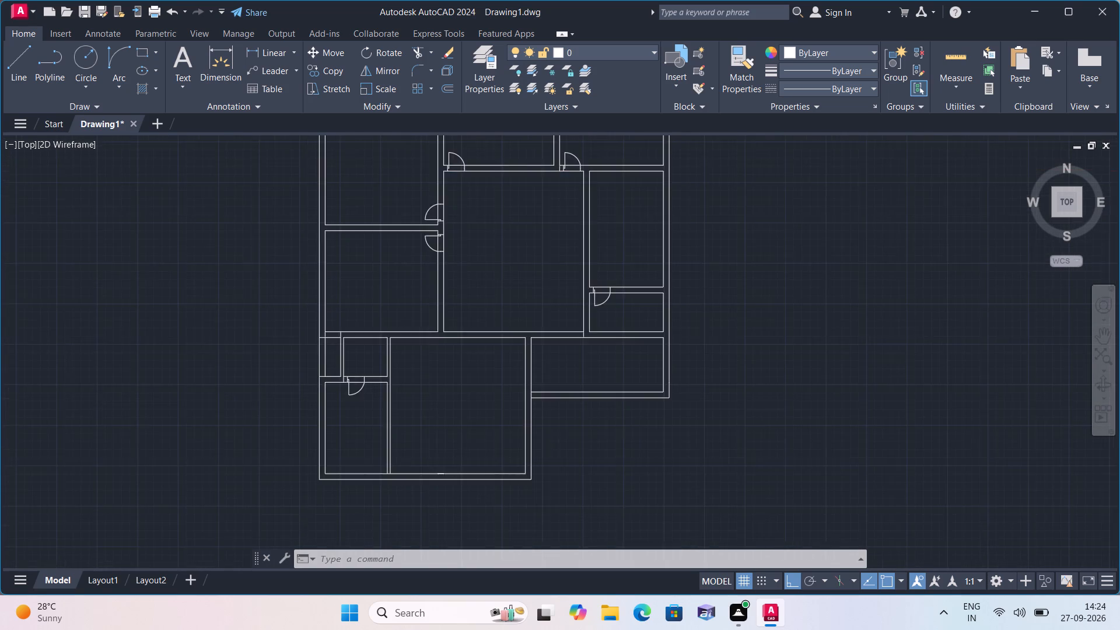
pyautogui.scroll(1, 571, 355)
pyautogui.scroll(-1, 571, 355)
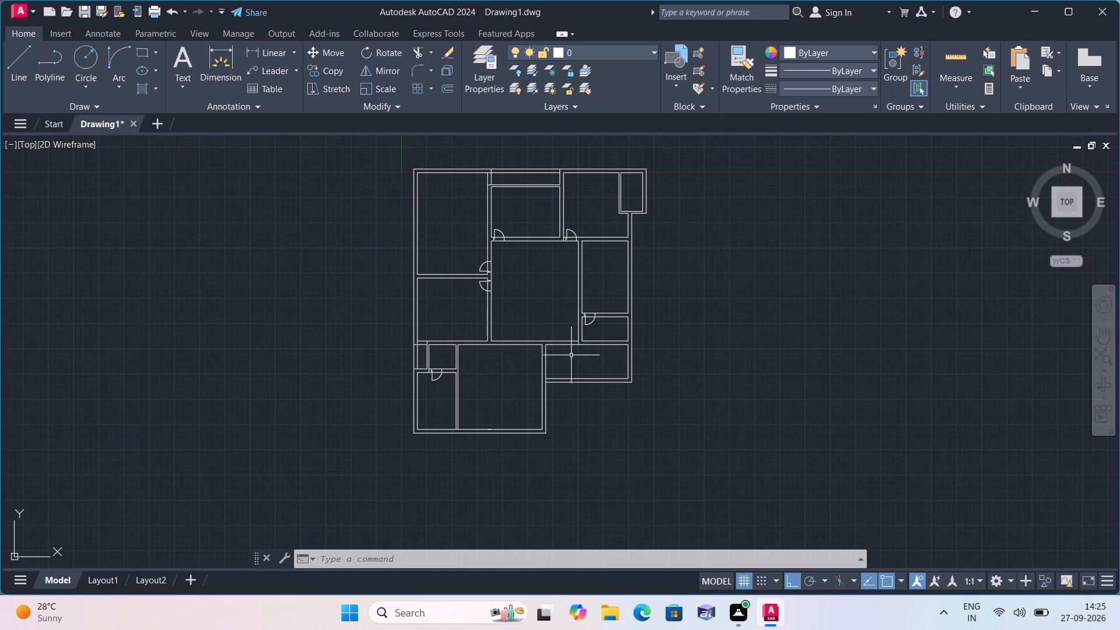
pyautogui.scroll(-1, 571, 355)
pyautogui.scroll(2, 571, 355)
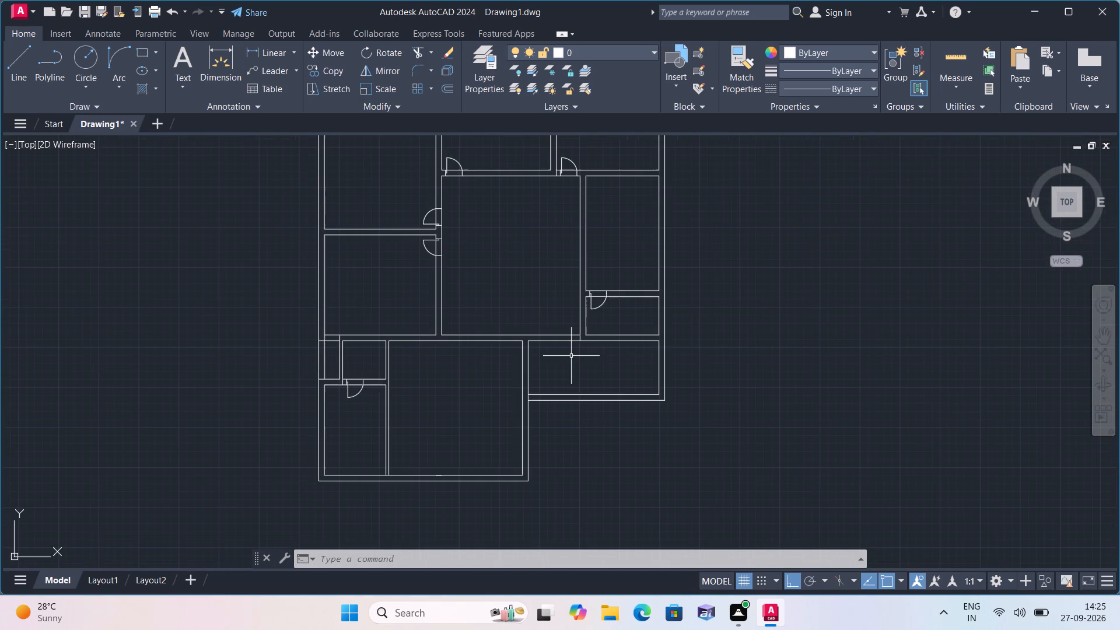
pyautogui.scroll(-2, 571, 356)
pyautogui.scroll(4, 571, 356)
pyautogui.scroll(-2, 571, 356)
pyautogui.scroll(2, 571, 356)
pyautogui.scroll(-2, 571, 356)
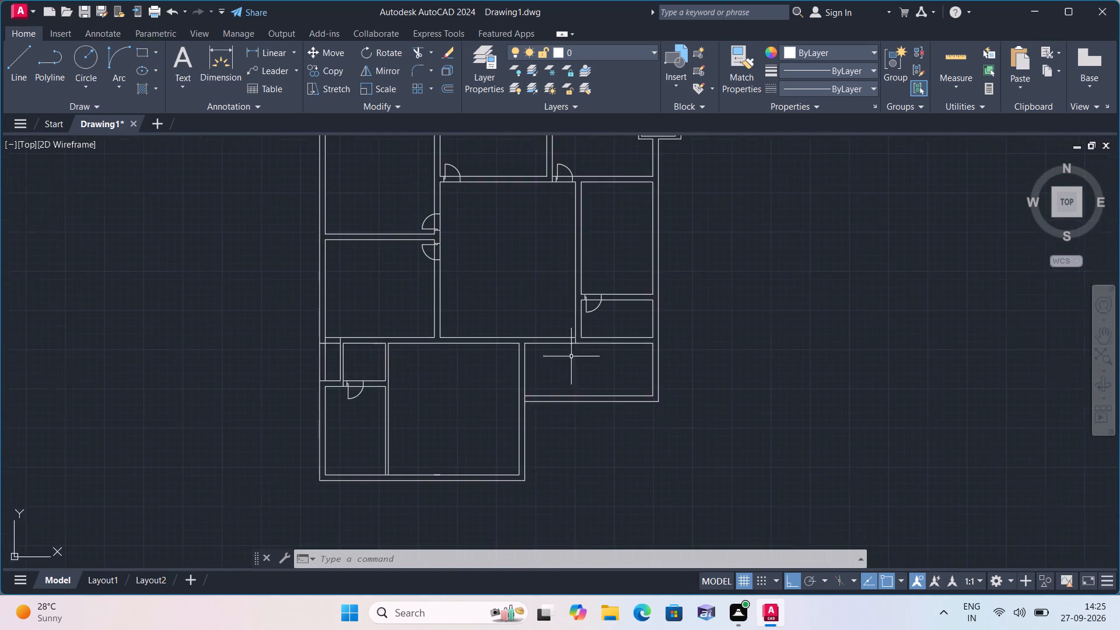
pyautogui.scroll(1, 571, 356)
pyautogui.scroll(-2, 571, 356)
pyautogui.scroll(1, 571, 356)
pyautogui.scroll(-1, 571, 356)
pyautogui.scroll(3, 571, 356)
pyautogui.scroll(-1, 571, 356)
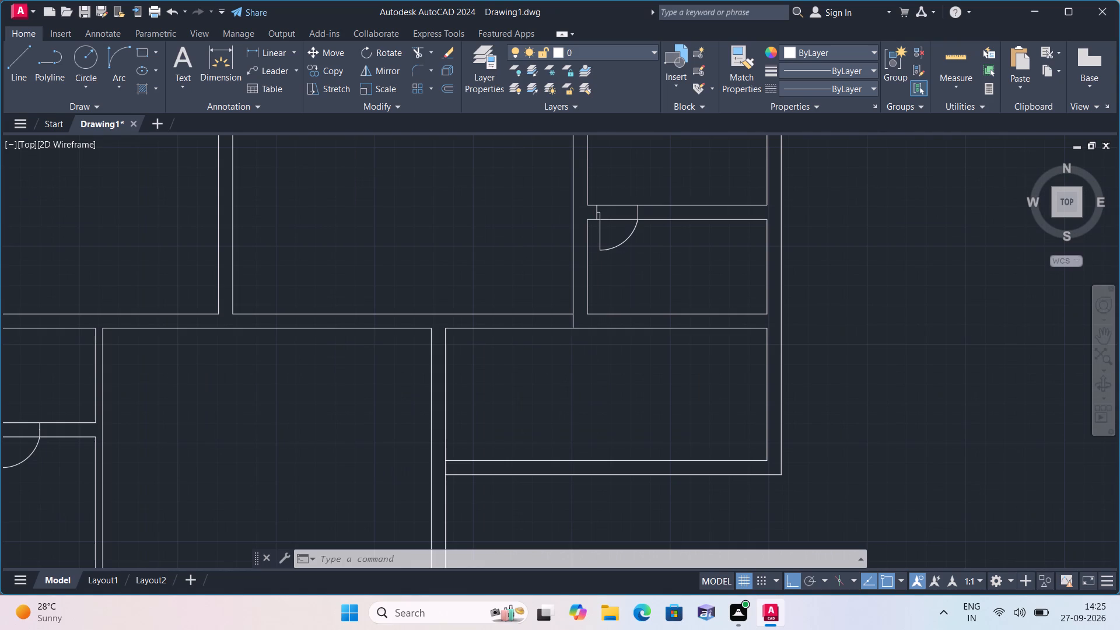
# From the large south room's northeast corner, draw a 6" line south along the wall's west face and a jamb east across the wall.
pyautogui.moveTo(545, 382); pyautogui.dragTo(587, 393, button='middle')
pyautogui.write('l')
pyautogui.press('space')
pyautogui.scroll(2, 532, 362)
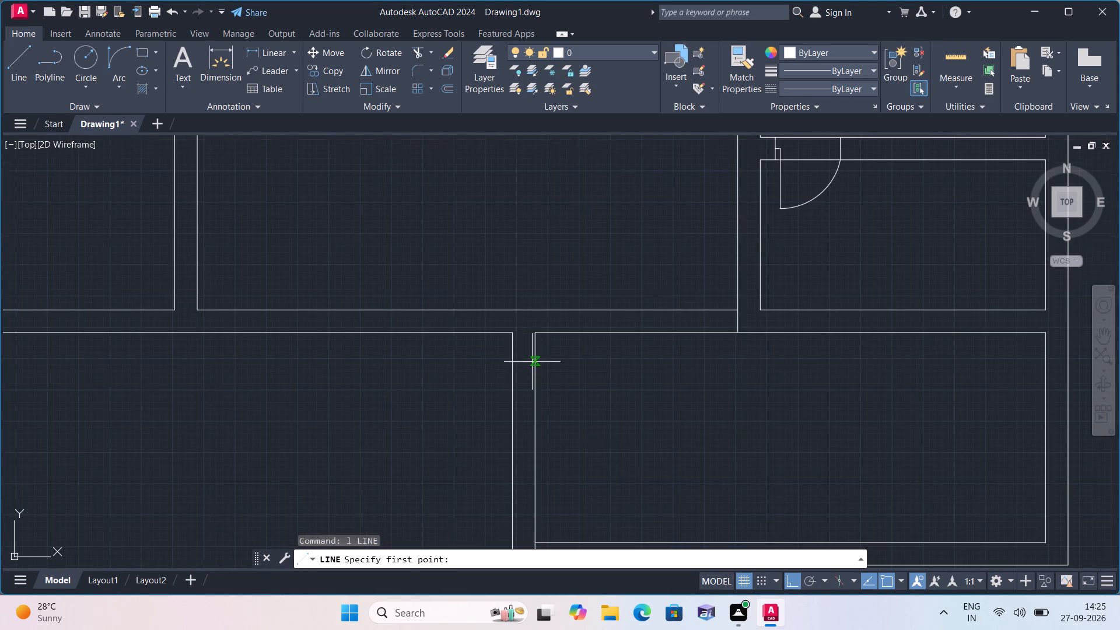
pyautogui.click(516, 330)
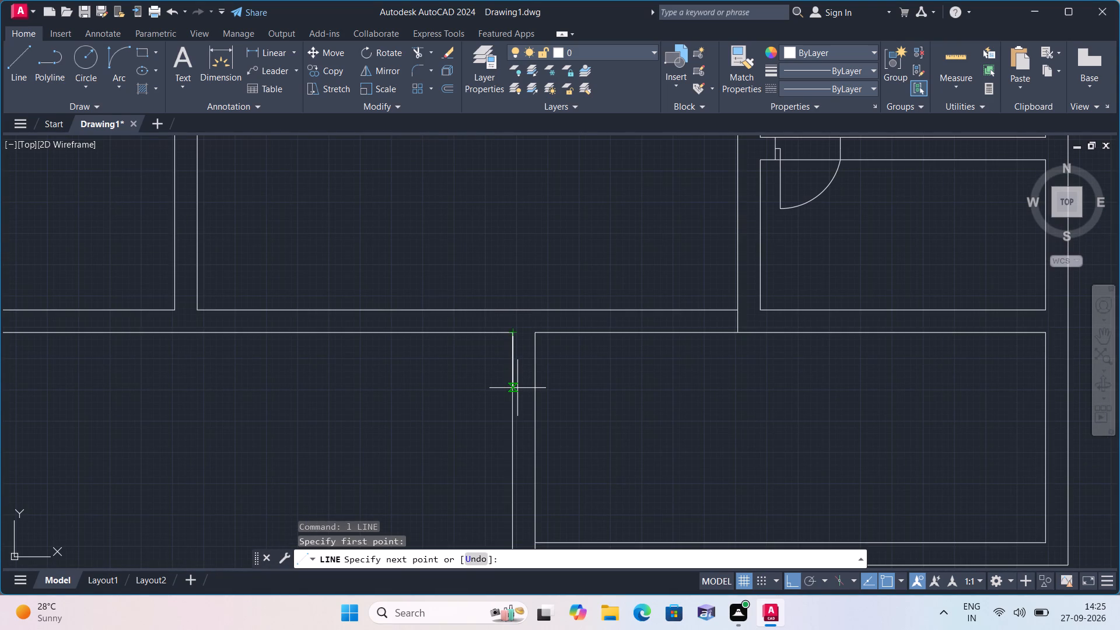
pyautogui.write('6"')
pyautogui.press('space')
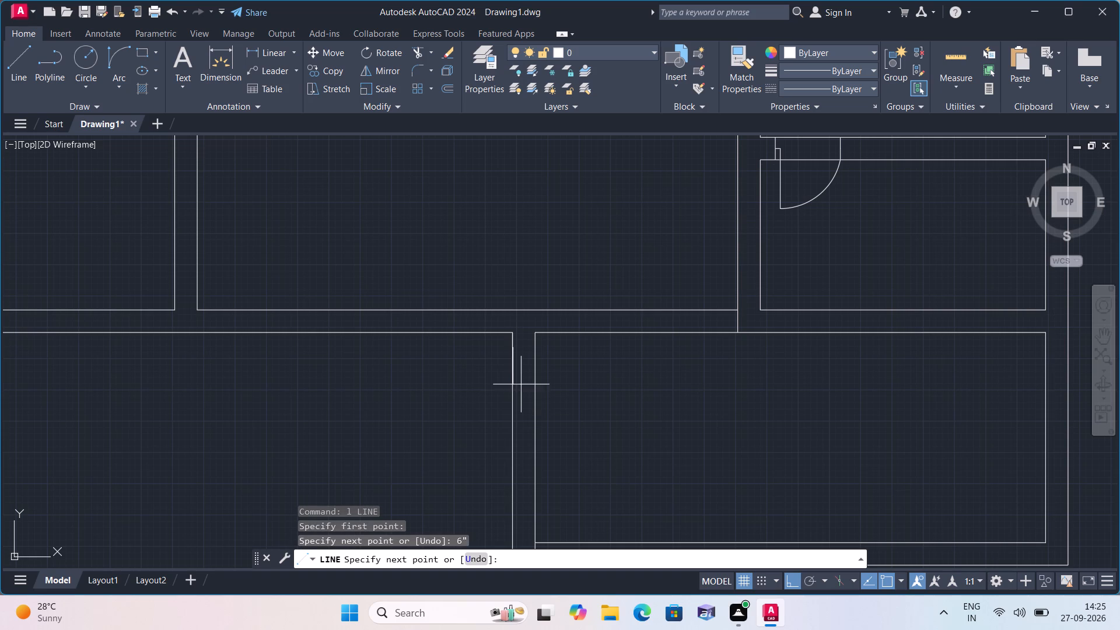
pyautogui.click(536, 346)
pyautogui.press('space')
# From this jamb's midpoint, draw a 2" segment and a 2' segment southward along the middle of the wall.
pyautogui.press('space')
pyautogui.moveTo(526, 345); pyautogui.dragTo(526, 351)
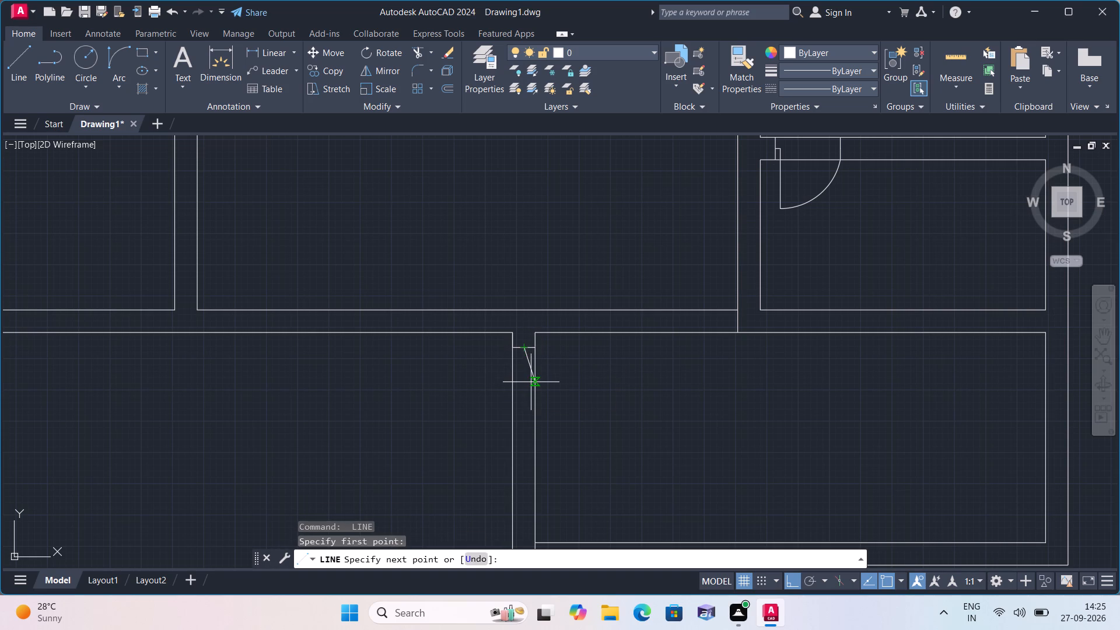
pyautogui.write('2"')
pyautogui.press('space')
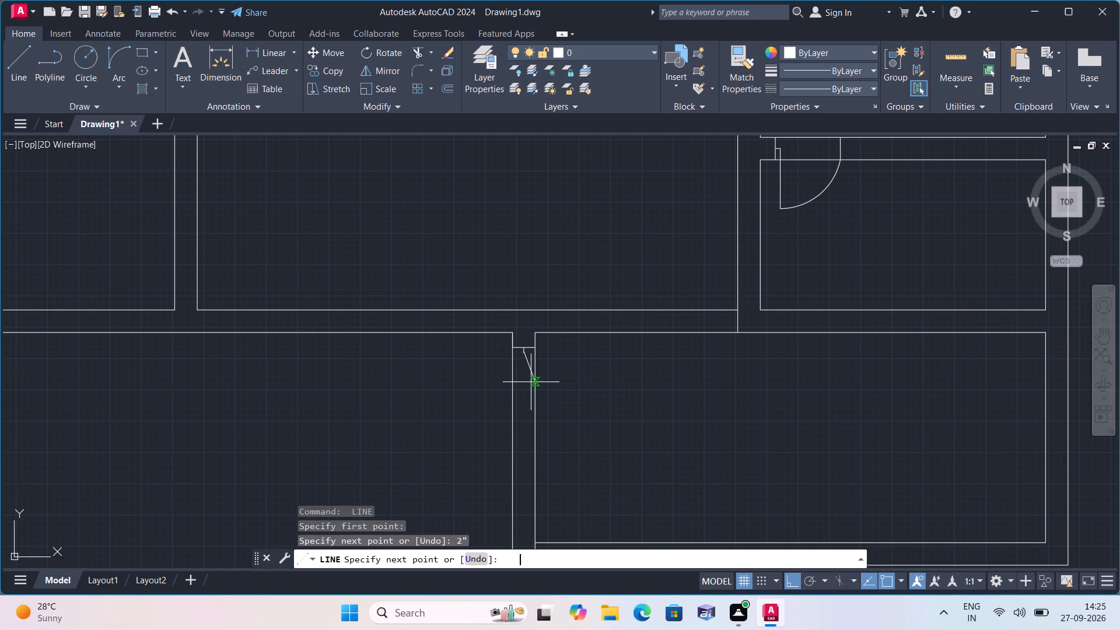
pyautogui.write("2'")
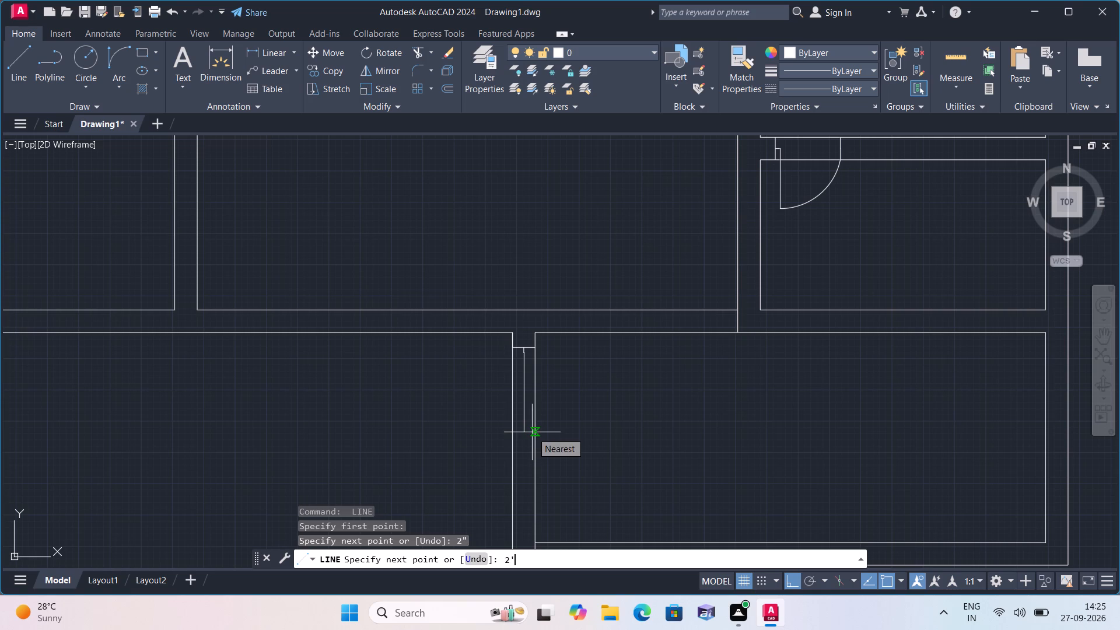
pyautogui.press('space')
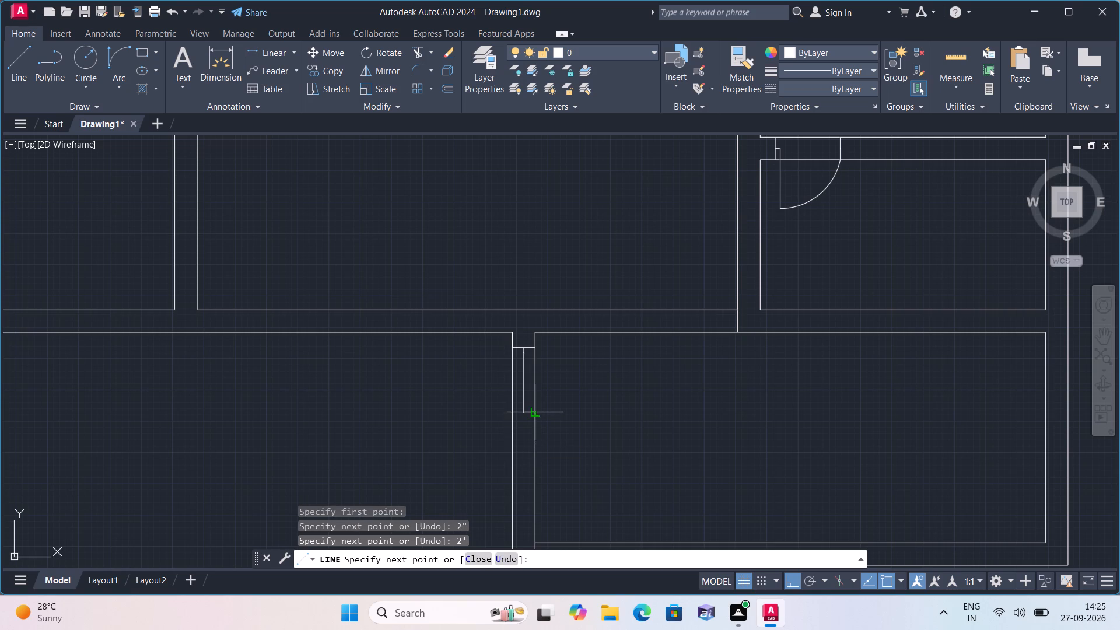
# Draw the second jamb through the 2' segment's south end, with one line to the wall's east face and one to its west face.
pyautogui.click(536, 411)
pyautogui.press('space')
pyautogui.press('space')
pyautogui.click(525, 415)
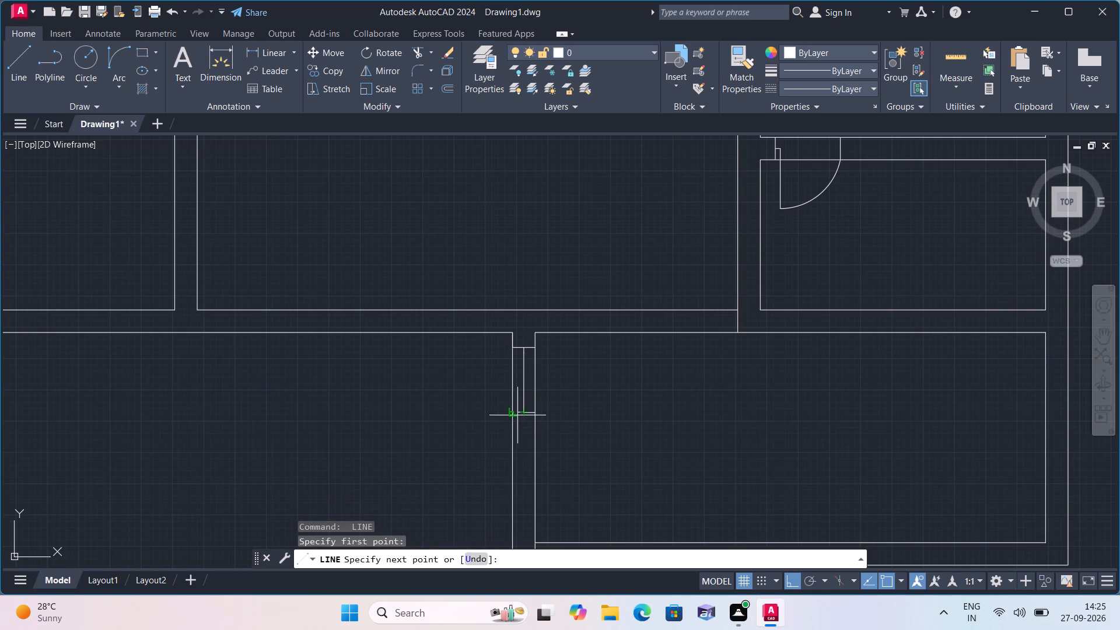
pyautogui.click(513, 414)
pyautogui.press('space')
pyautogui.press('space')
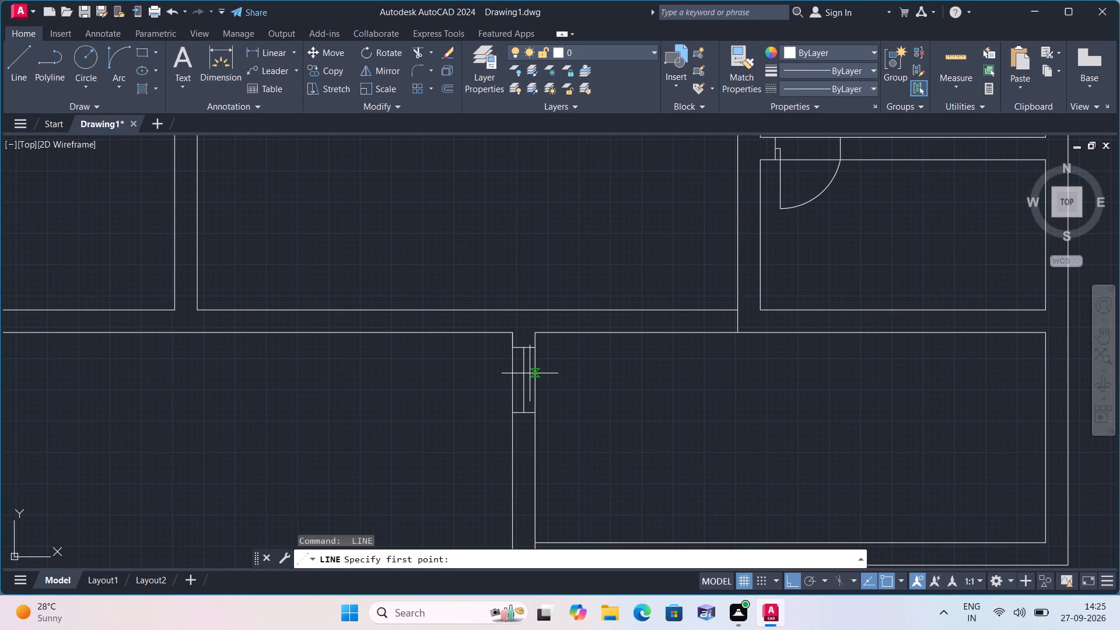
pyautogui.press('space')
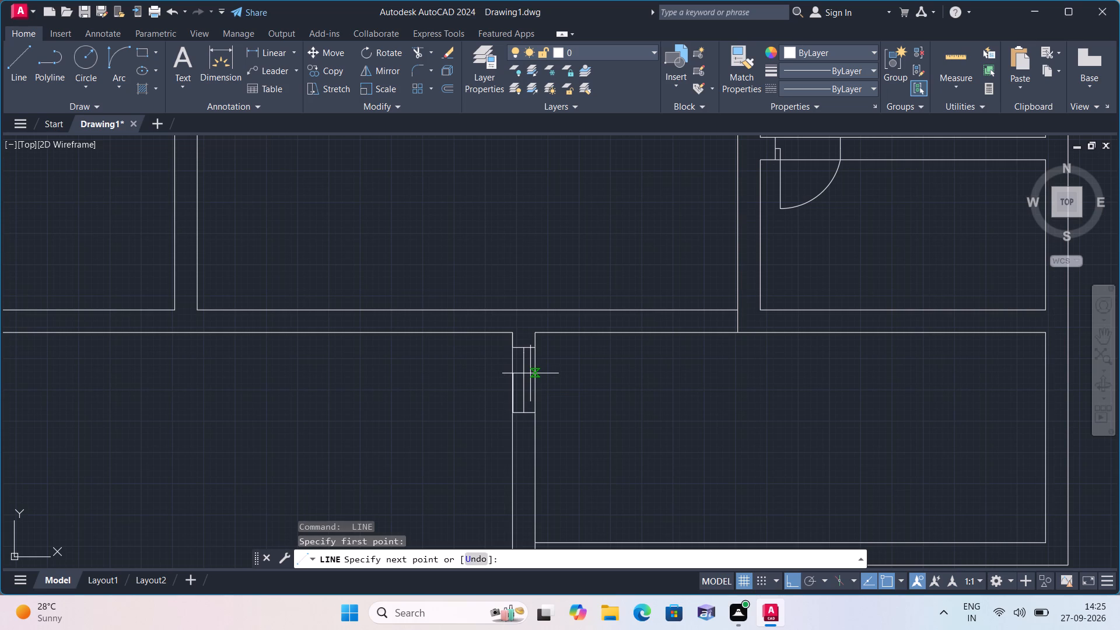
pyautogui.press('space')
# Delete the 2' construction line between the jambs and the 6" helper line on the wall's west face.
pyautogui.click(524, 376)
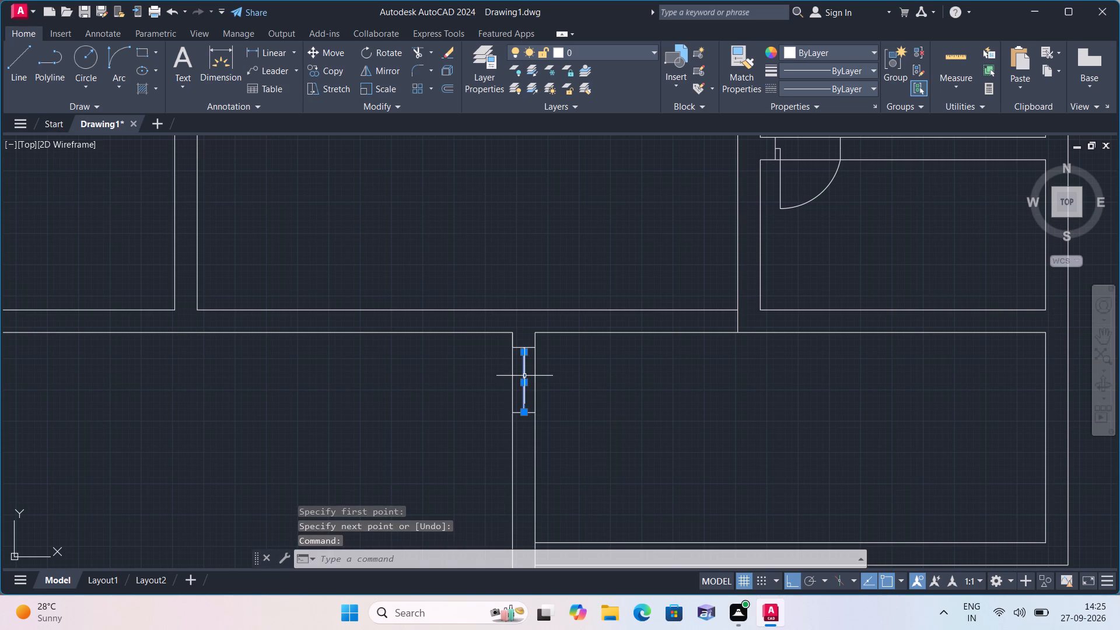
pyautogui.press('Delete')
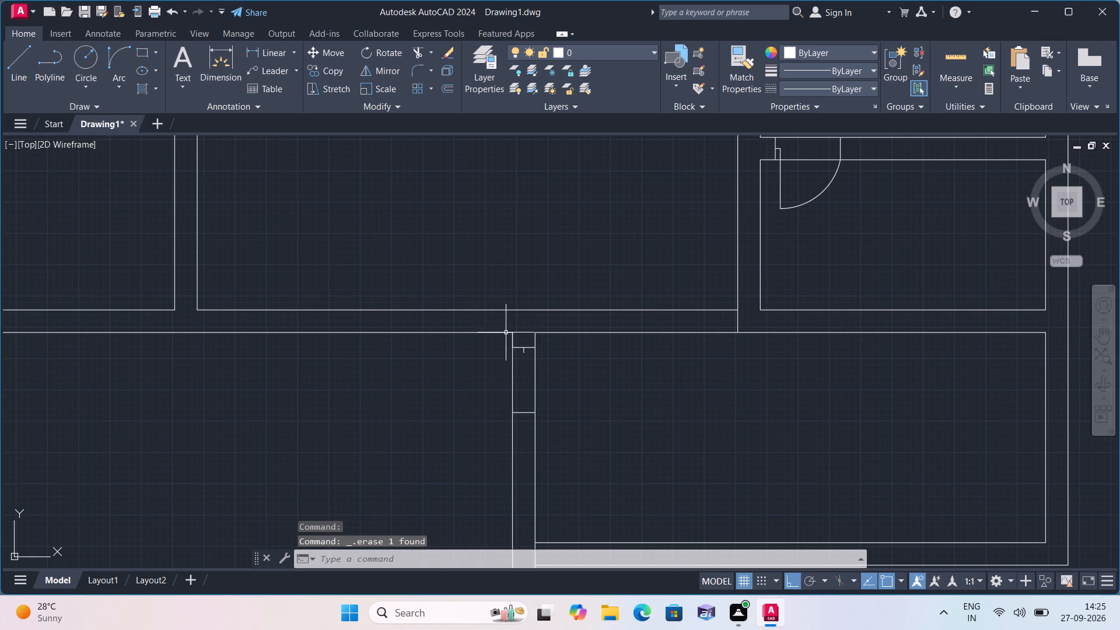
pyautogui.click(512, 334)
pyautogui.press('Delete')
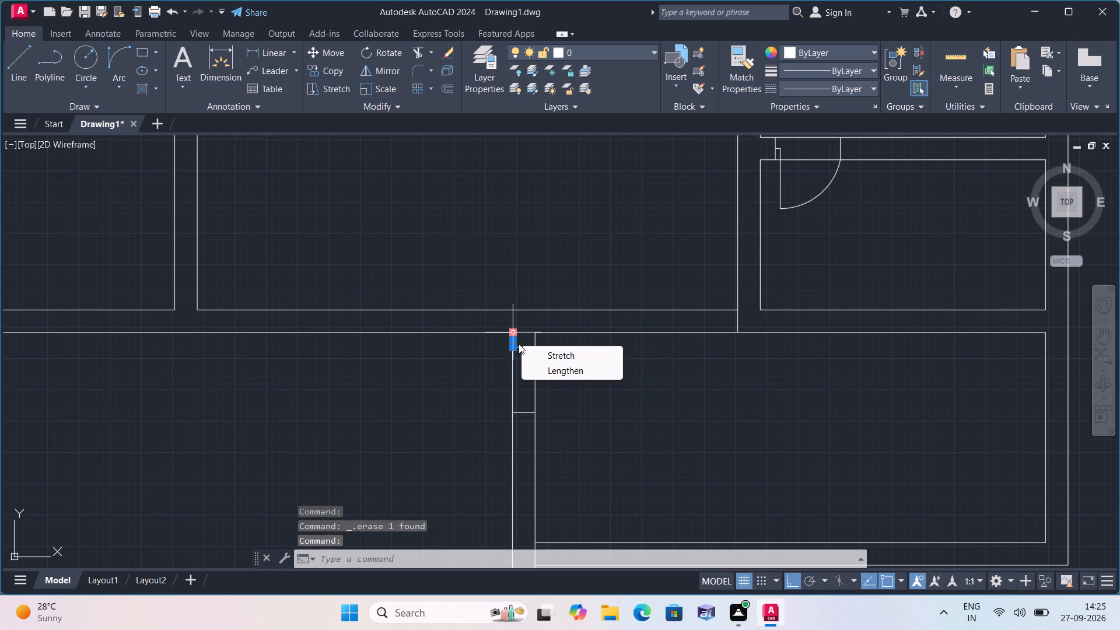
# Erase the selected 6" helper line on the wall's west face.
pyautogui.press('Delete')
# Draw a 2' door leaf line westward into the large south room from the south end of the 2" segment.
pyautogui.press('l')
pyautogui.press('space')
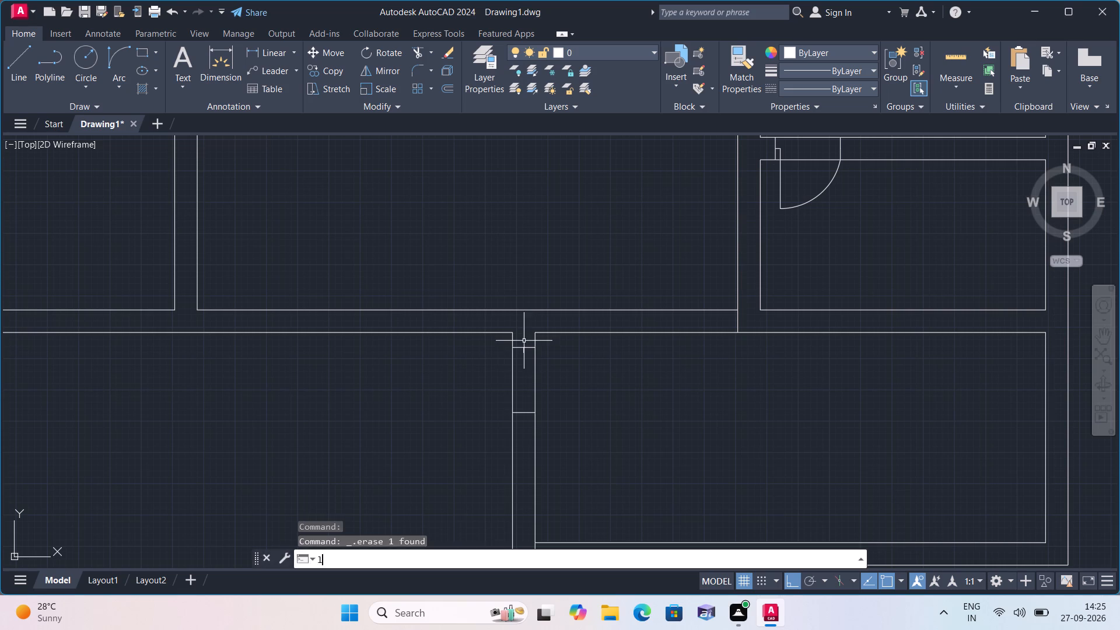
pyautogui.scroll(2, 524, 360)
pyautogui.click(519, 344)
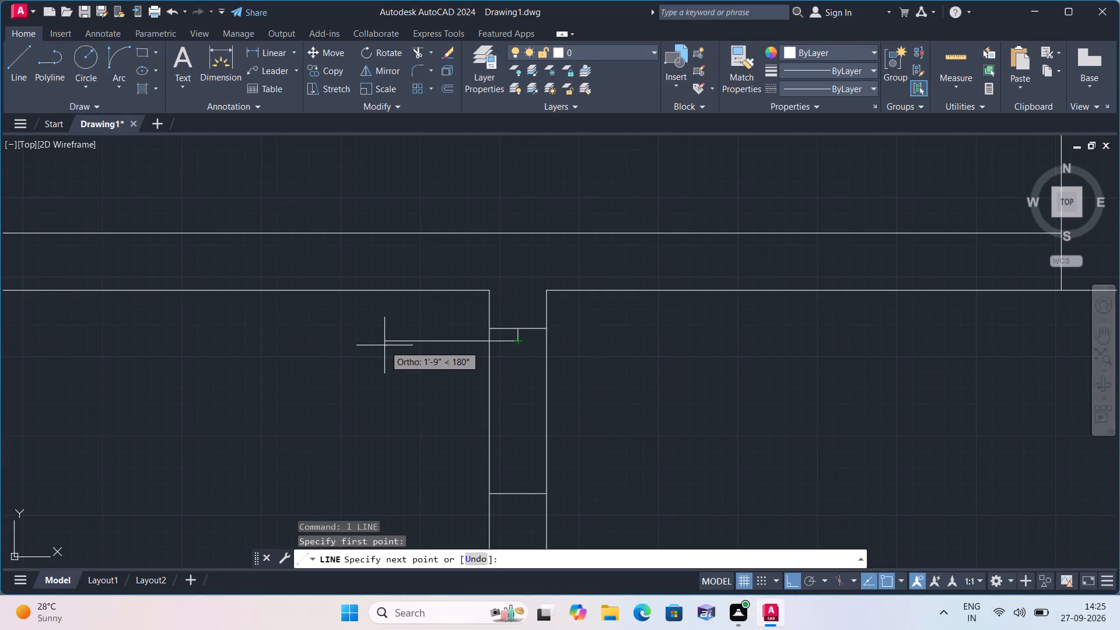
pyautogui.write("2'")
pyautogui.press('space')
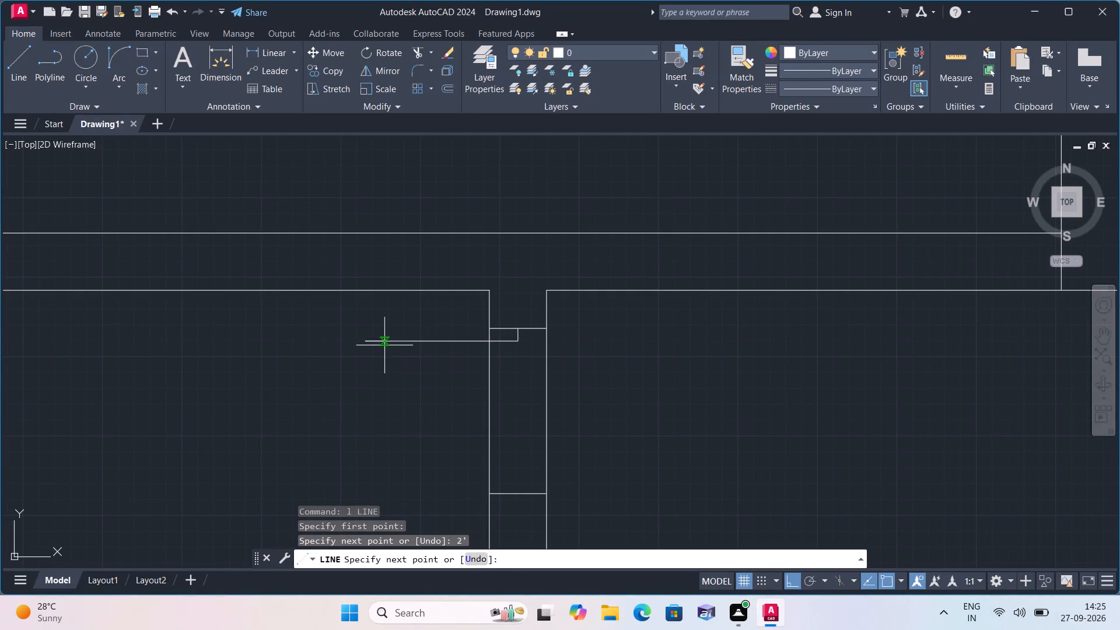
pyautogui.press('Escape')
# Draw the door swing as a Start, End, Direction arc from the leaf's west end to the second jamb's west end, starting southward.
pyautogui.click(125, 88)
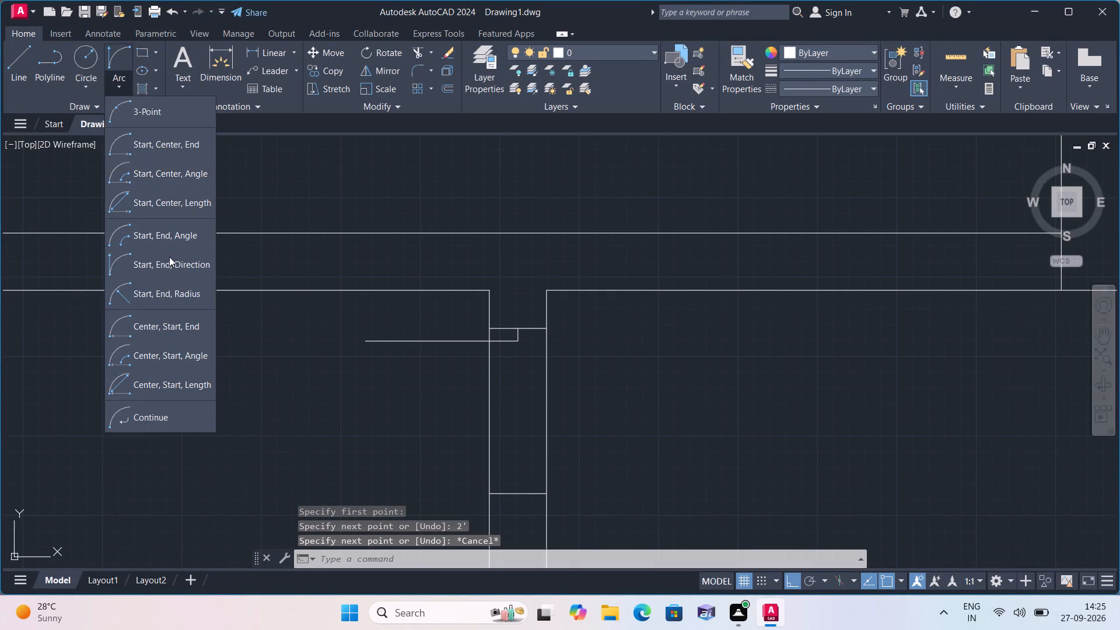
pyautogui.click(169, 265)
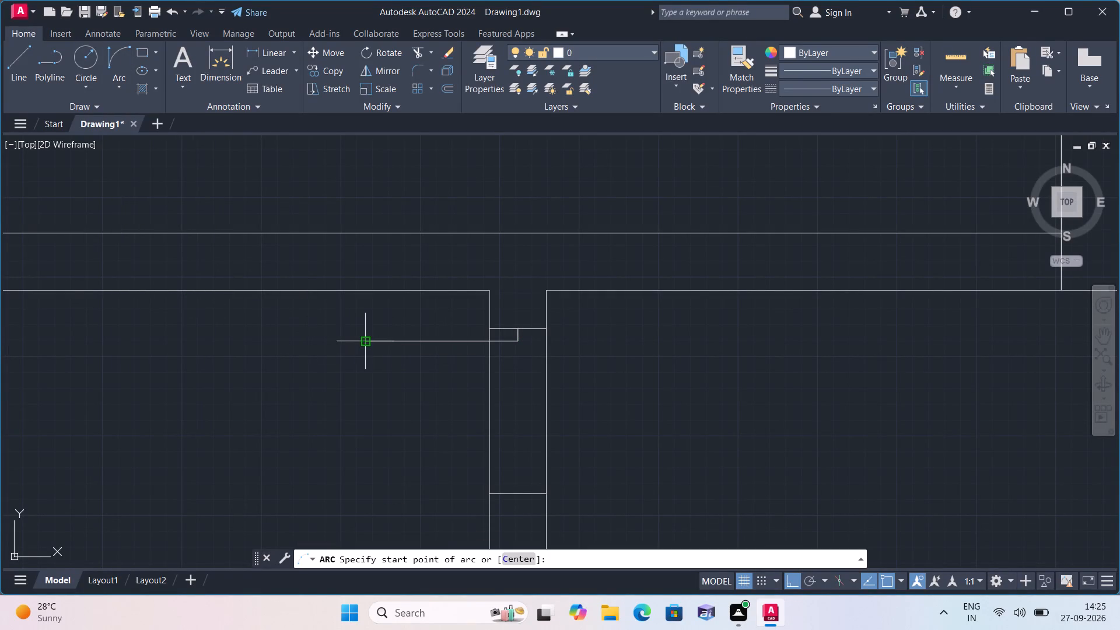
pyautogui.click(362, 341)
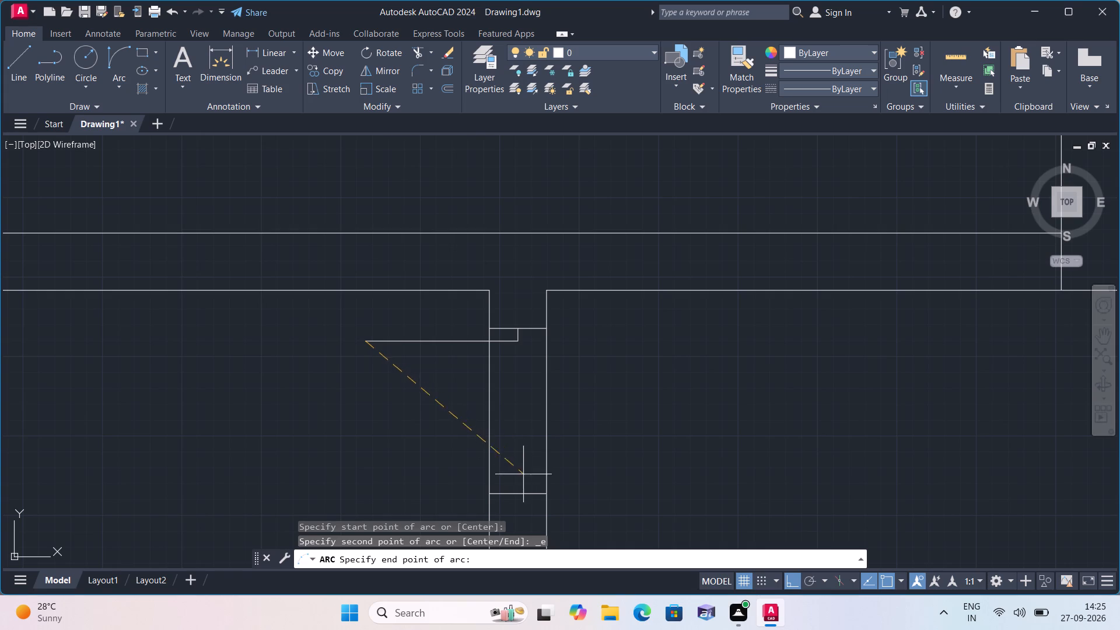
pyautogui.click(490, 495)
pyautogui.click(411, 492)
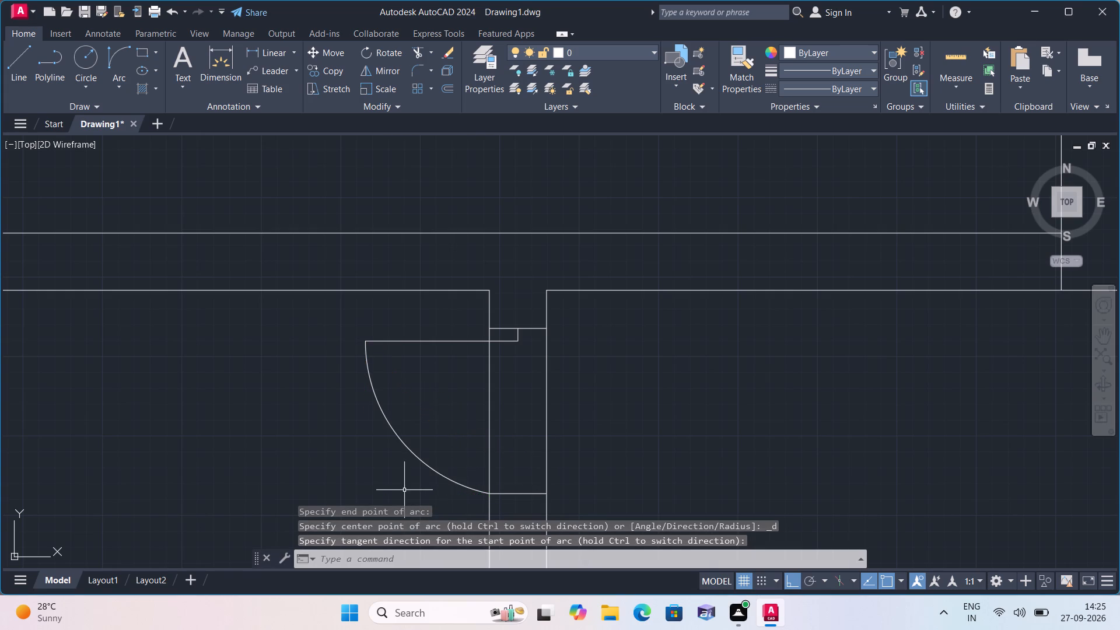
# From the southeast room's outer corner, draw a 6" line south along the wall's east face and a jamb west across the wall, then erase the 6" line.
pyautogui.scroll(-5, 394, 457)
pyautogui.scroll(2, 405, 443)
pyautogui.scroll(1, 324, 409)
pyautogui.moveTo(324, 409); pyautogui.dragTo(344, 334, button='middle')
pyautogui.write('l')
pyautogui.press('space')
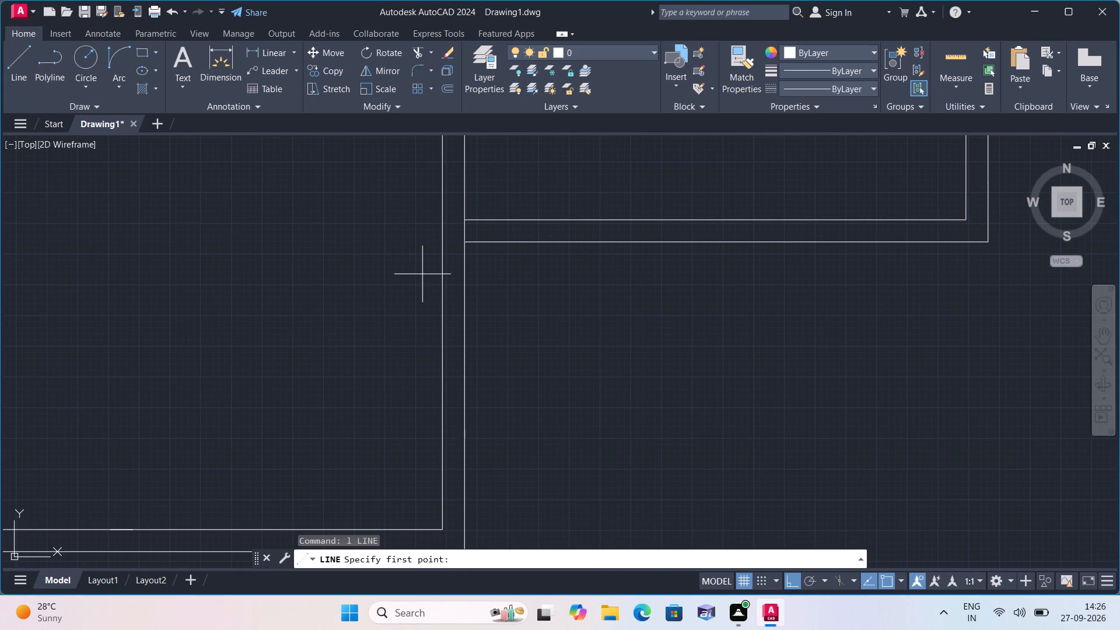
pyautogui.click(466, 242)
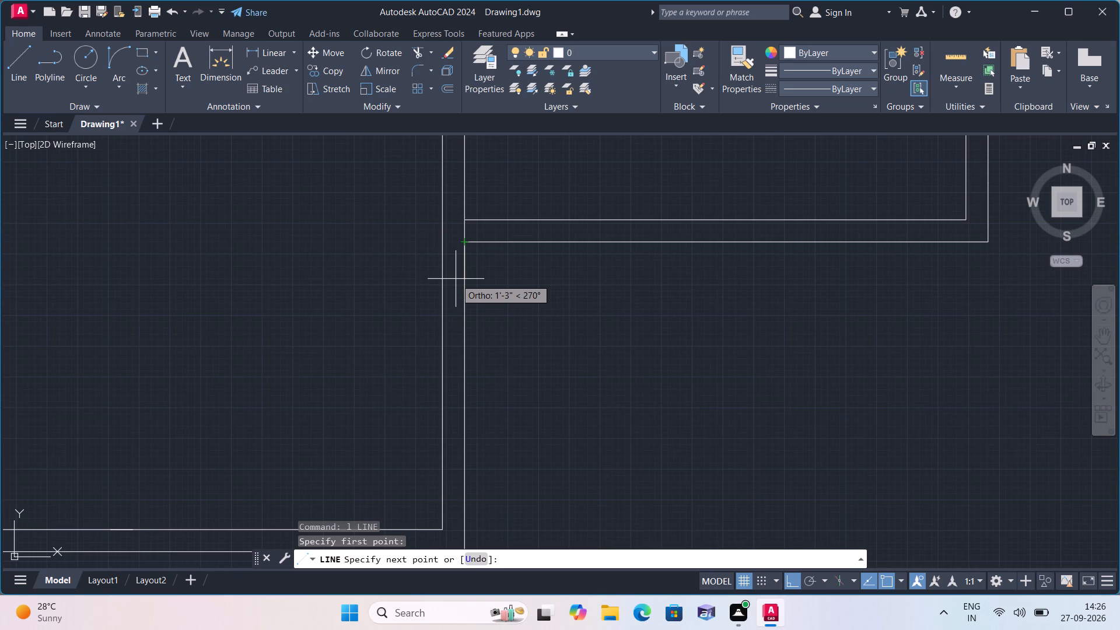
pyautogui.write('6"')
pyautogui.press('space')
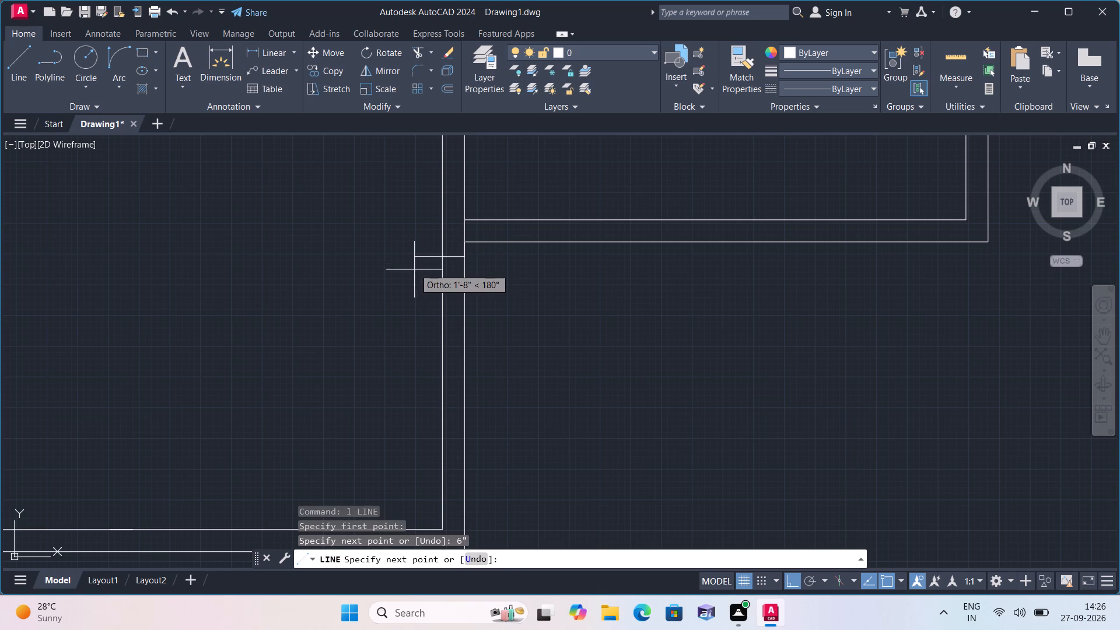
pyautogui.click(442, 256)
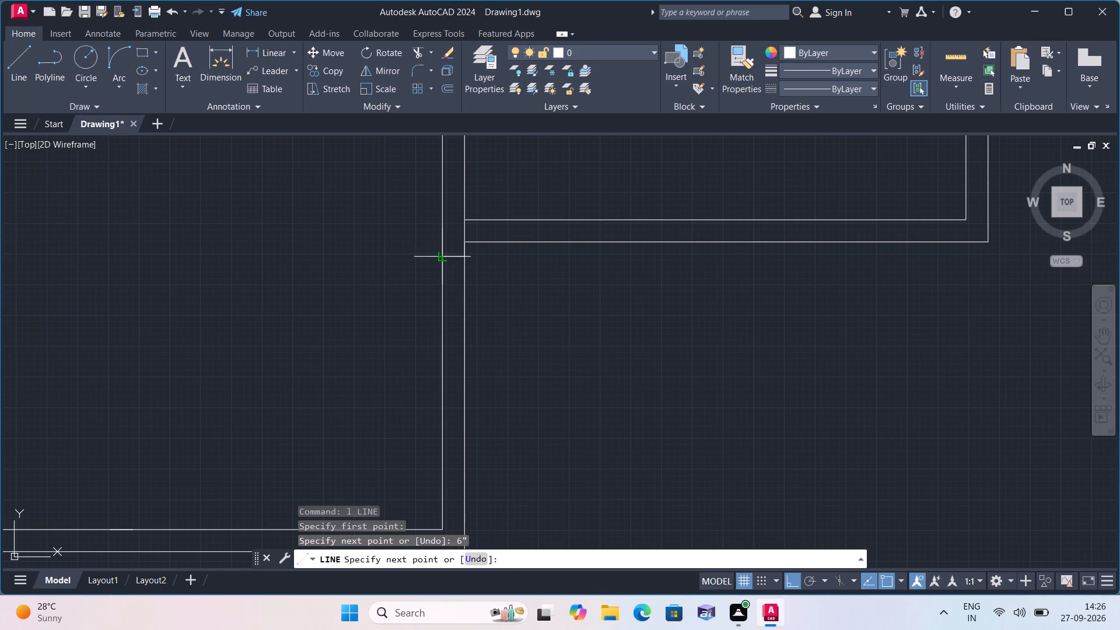
pyautogui.press('space')
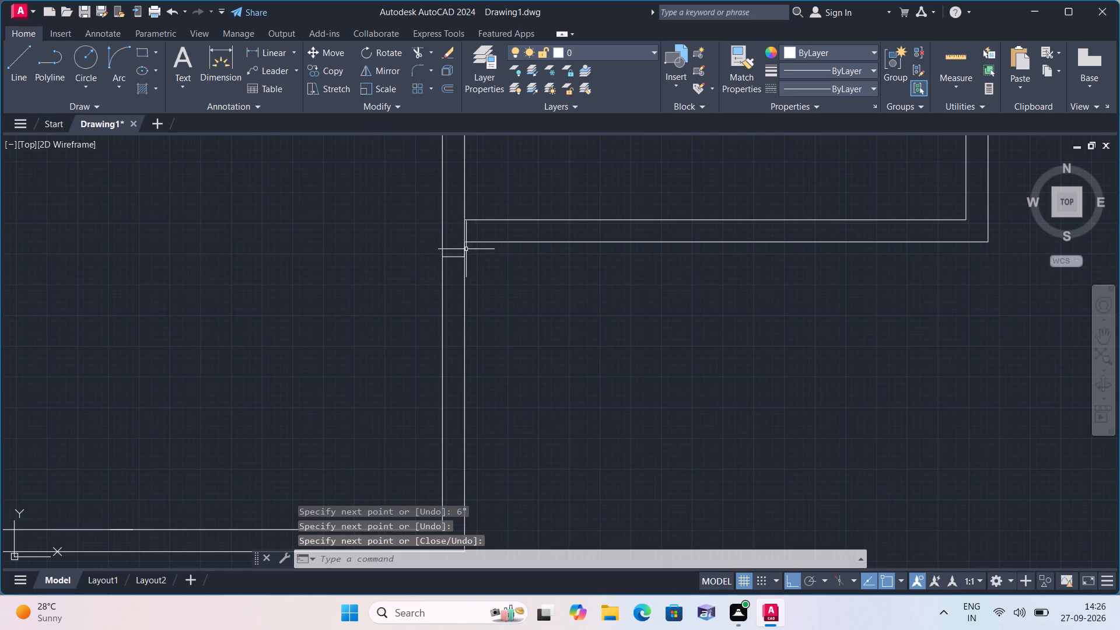
pyautogui.click(465, 247)
pyautogui.press('Delete')
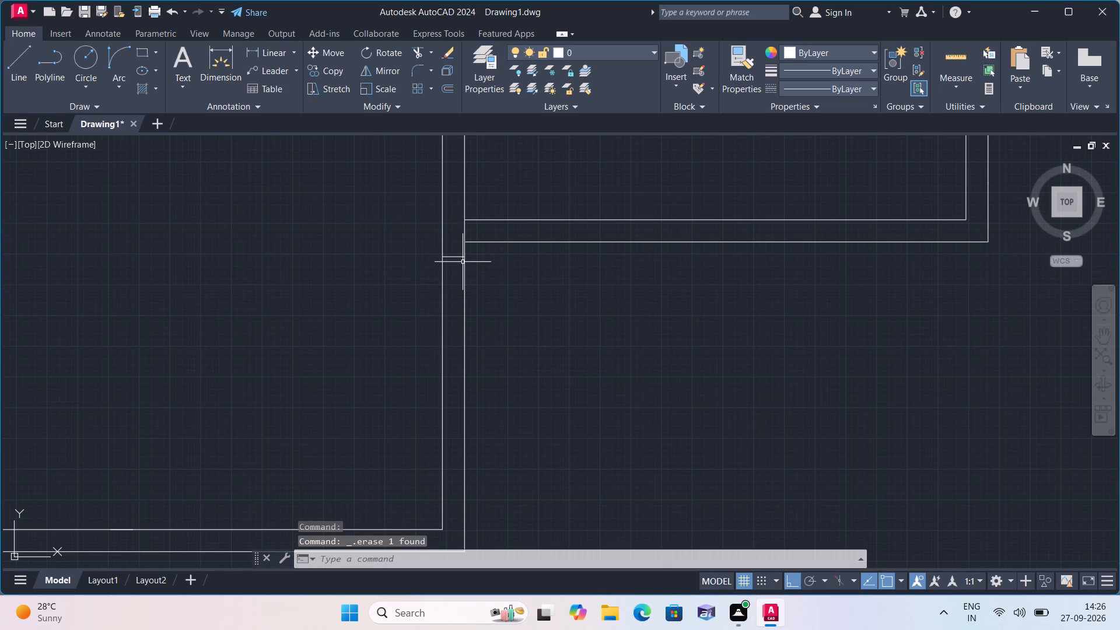
# From the new jamb's midpoint, draw a 2" segment and a 2' segment southward along the middle of the wall.
pyautogui.write('l')
pyautogui.press('space')
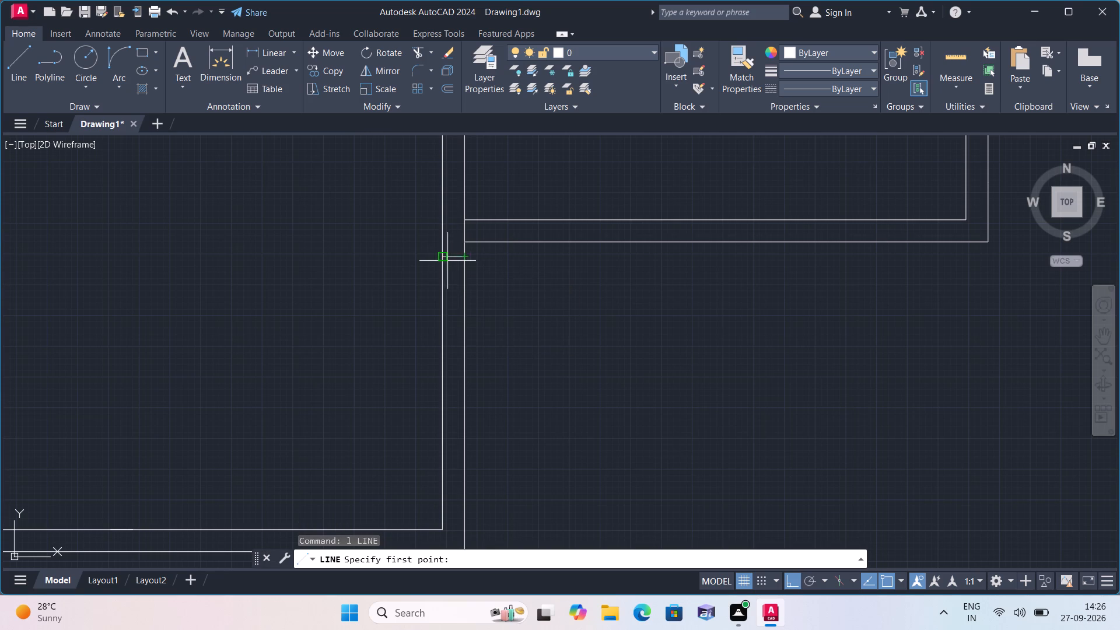
pyautogui.click(452, 258)
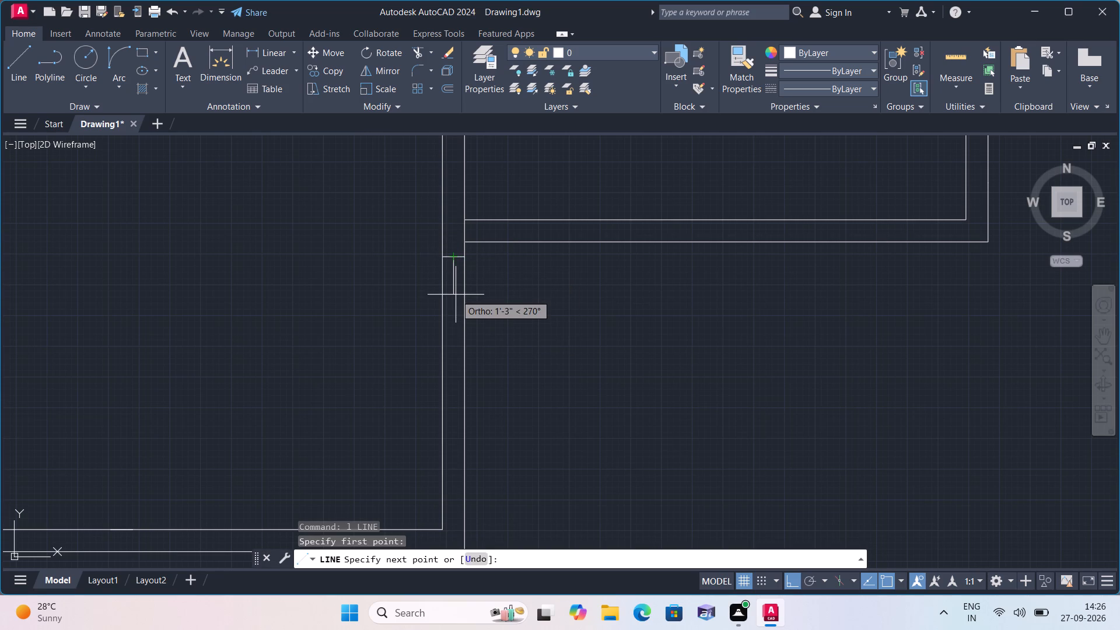
pyautogui.write('2"')
pyautogui.press('space')
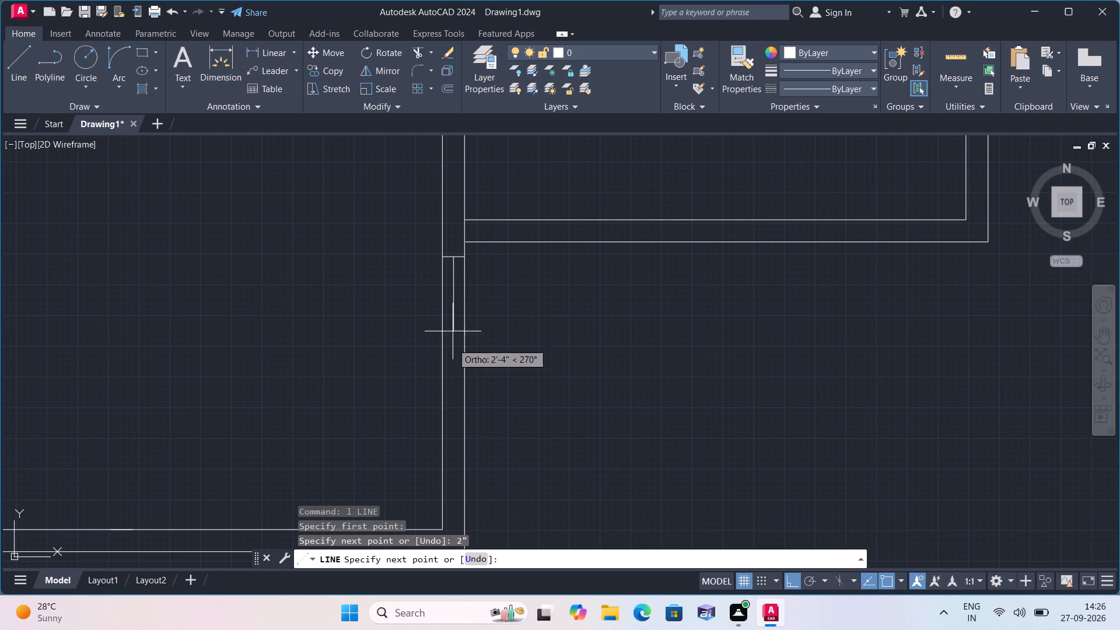
pyautogui.write("2'")
pyautogui.press('space')
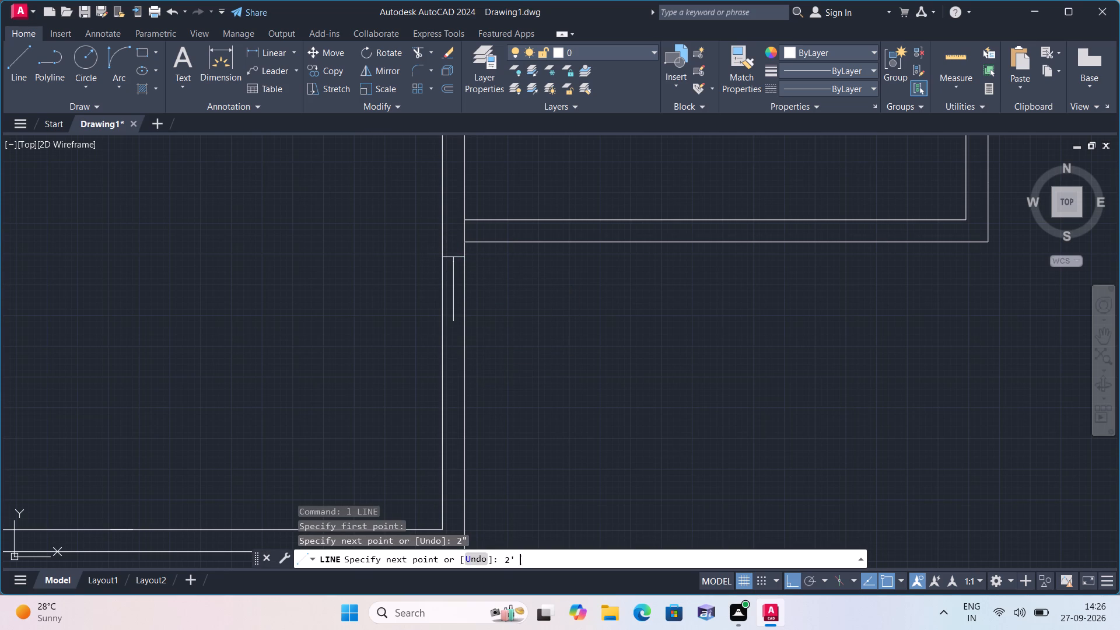
# Draw the second jamb through the 2' segment's south end to the wall's east and west faces, and erase the 2' segment.
pyautogui.click(460, 325)
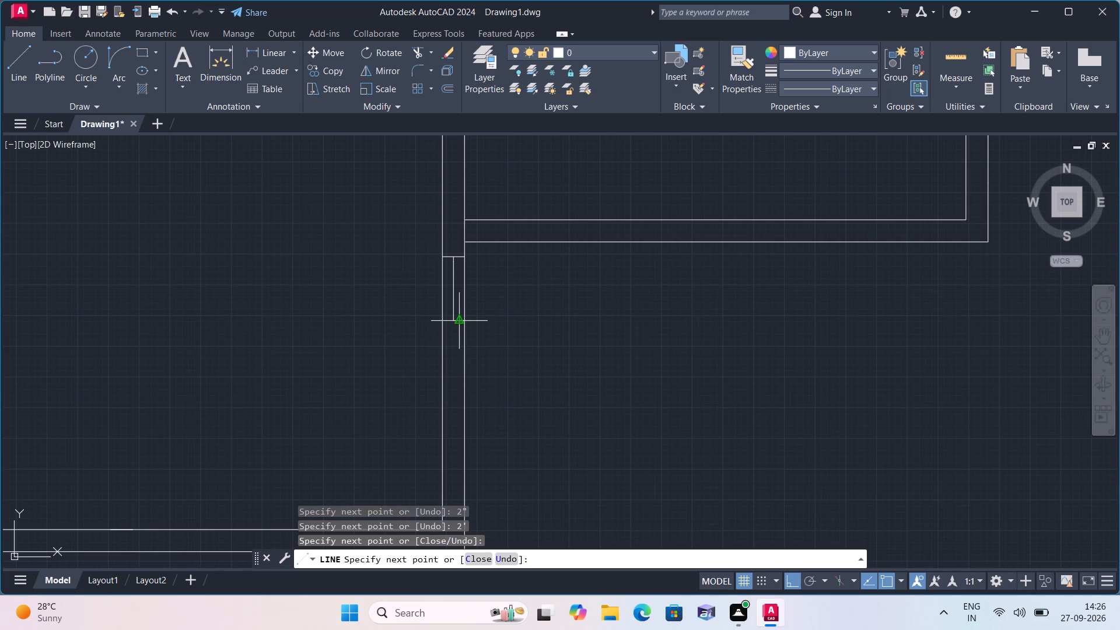
pyautogui.click(466, 321)
pyautogui.press('space')
pyautogui.press('space')
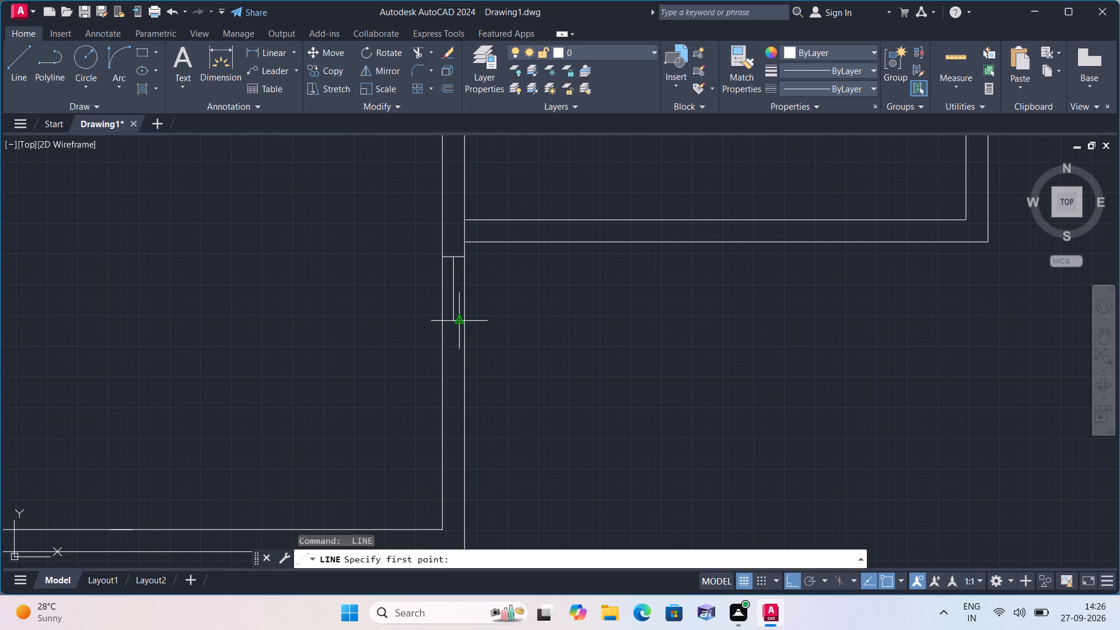
pyautogui.click(450, 321)
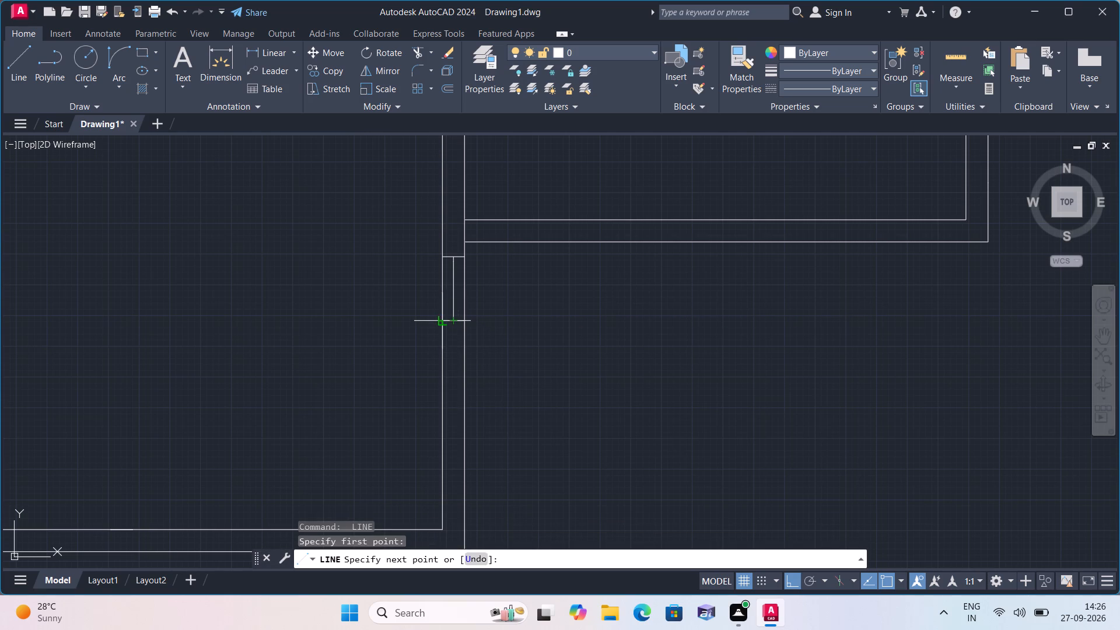
pyautogui.click(446, 322)
pyautogui.press('space')
pyautogui.scroll(1, 449, 310)
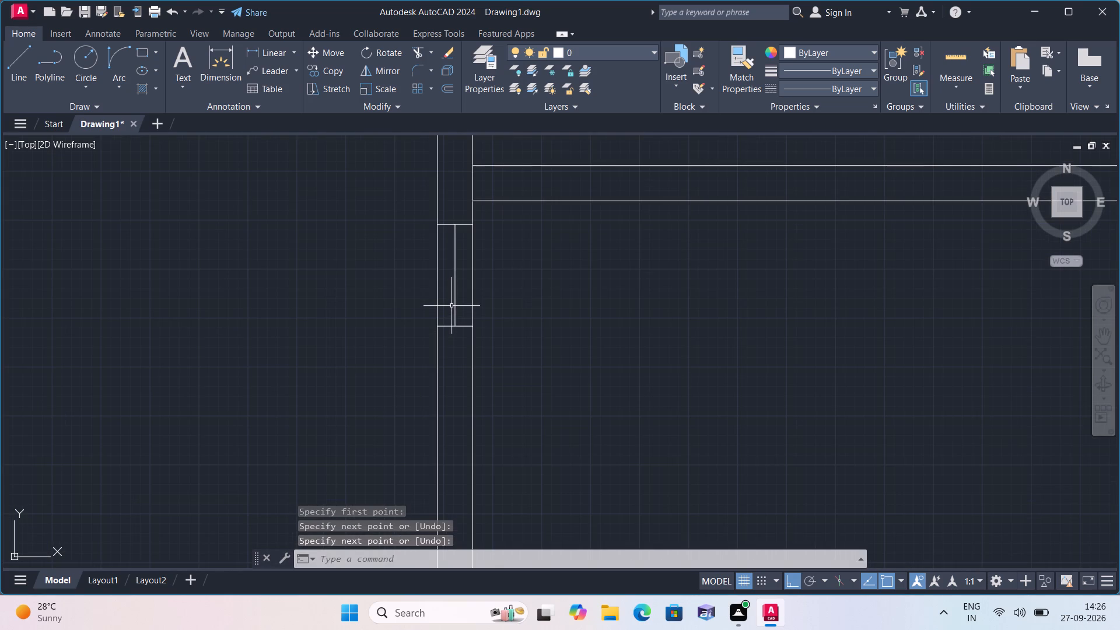
pyautogui.click(453, 303)
pyautogui.press('Delete')
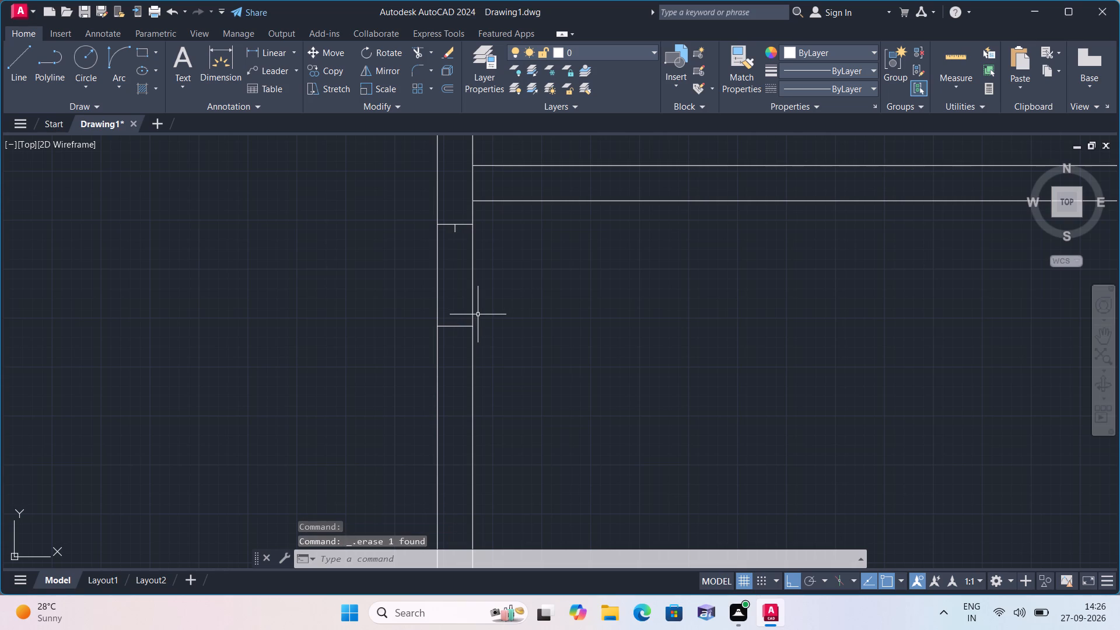
# Draw a 2' door leaf line westward from the south end of this opening's 2" segment.
pyautogui.write('l')
pyautogui.press('space')
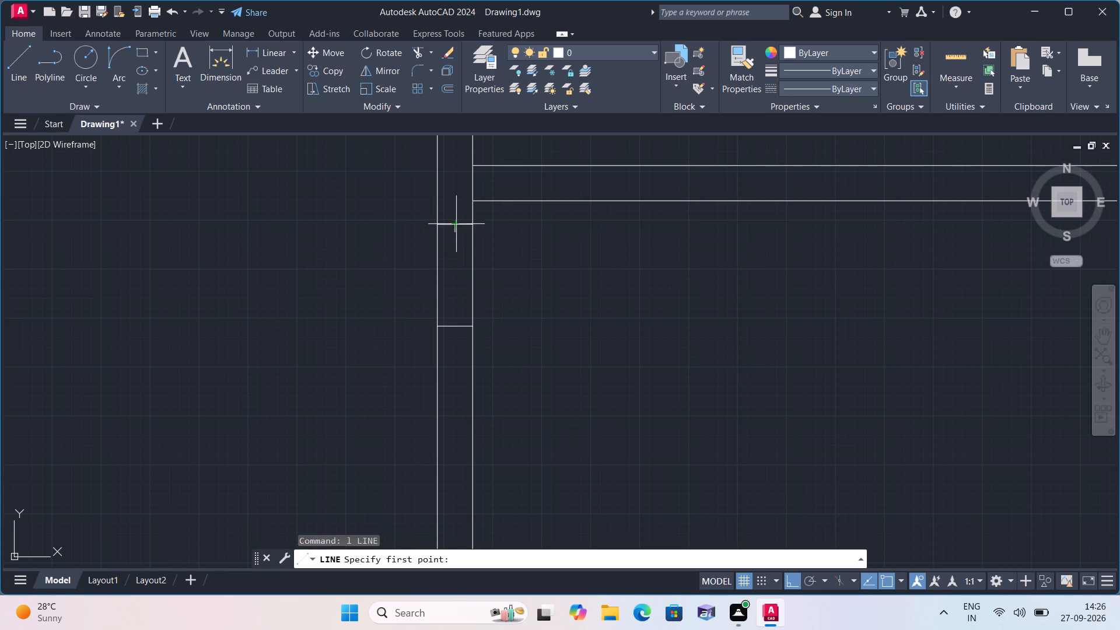
pyautogui.click(457, 233)
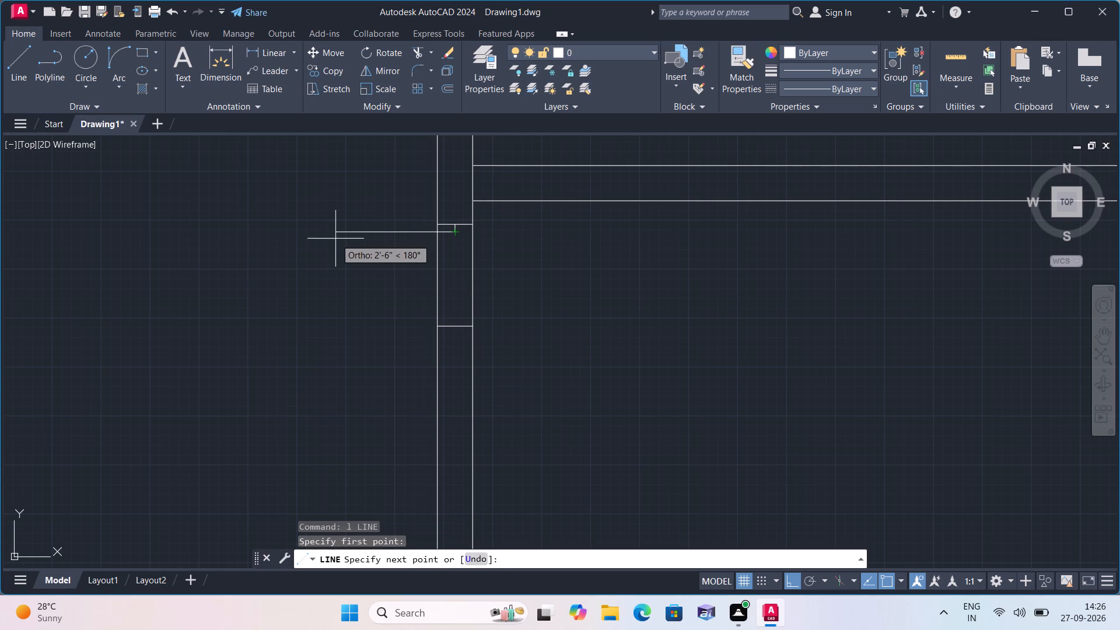
pyautogui.write("2'")
pyautogui.press('space')
pyautogui.press('Escape')
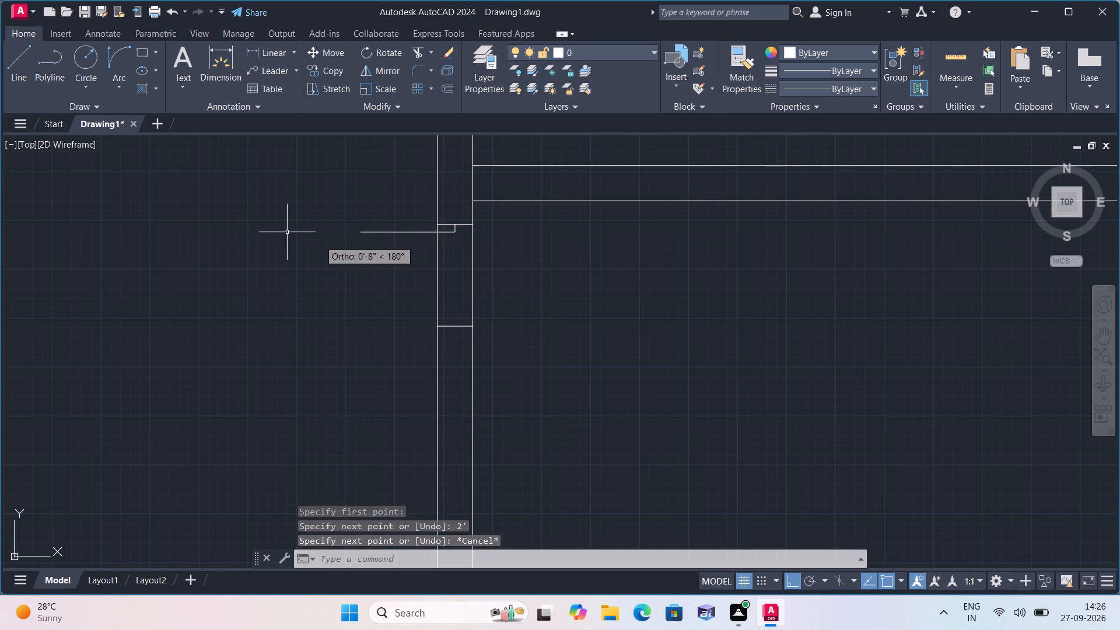
# Draw this door's swing as a Start, End, Direction arc from the leaf's west end to the lower jamb's west end, starting southward.
pyautogui.click(121, 85)
pyautogui.click(153, 264)
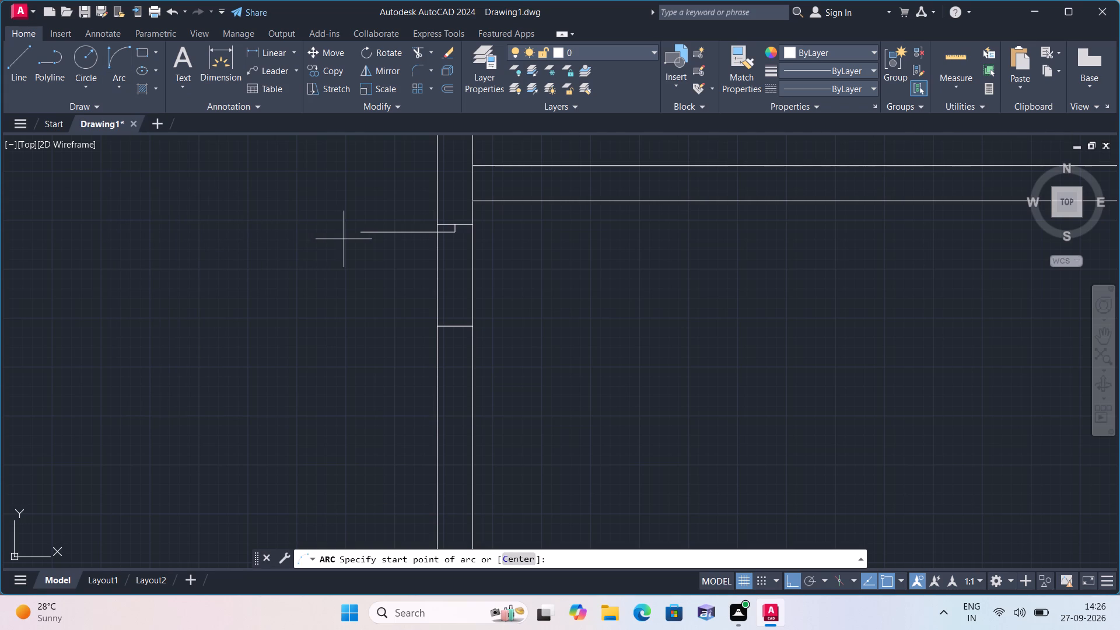
pyautogui.click(361, 233)
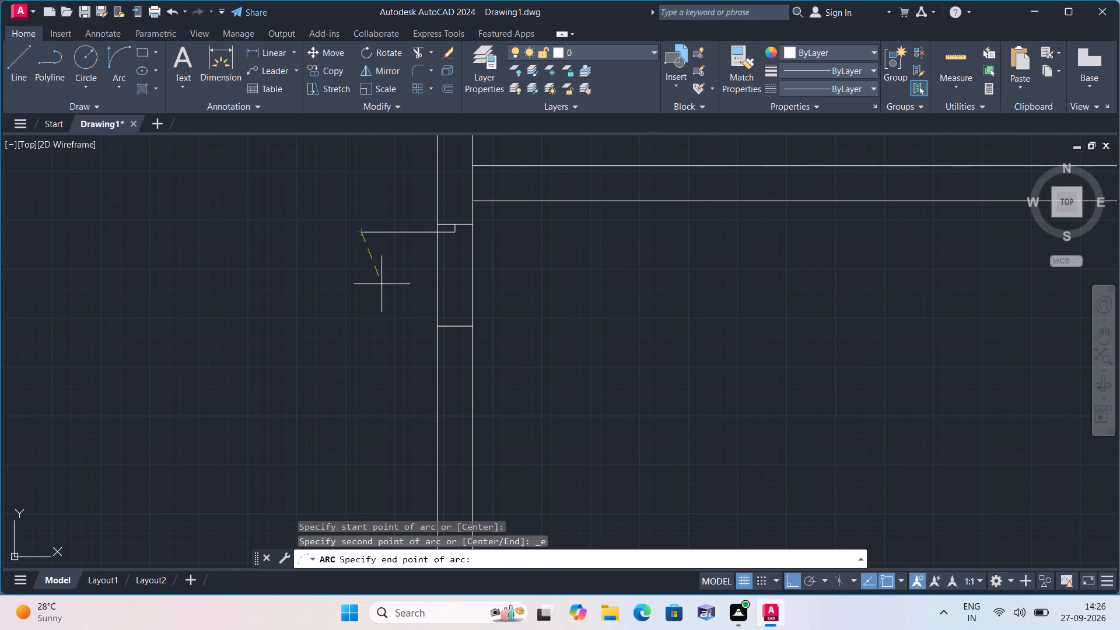
pyautogui.click(433, 325)
pyautogui.click(289, 327)
# From the same outer corner, draw a 6" line east along the southeast room's south wall and a jamb north across that wall.
pyautogui.scroll(-2, 263, 331)
pyautogui.moveTo(256, 334); pyautogui.dragTo(249, 390, button='middle')
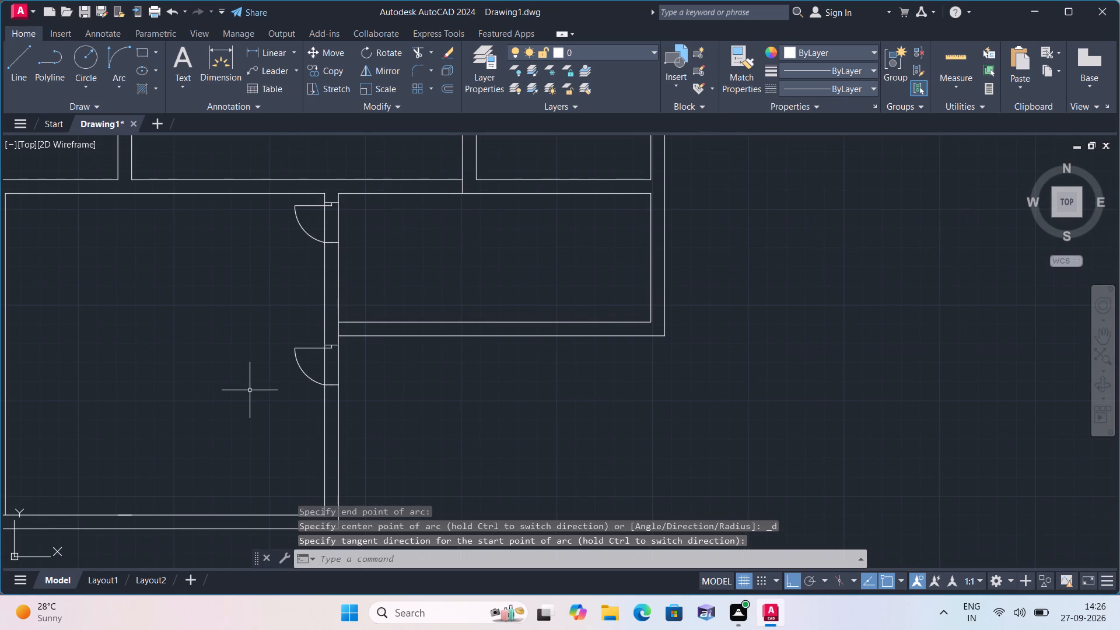
pyautogui.write('l')
pyautogui.press('space')
pyautogui.scroll(2, 337, 355)
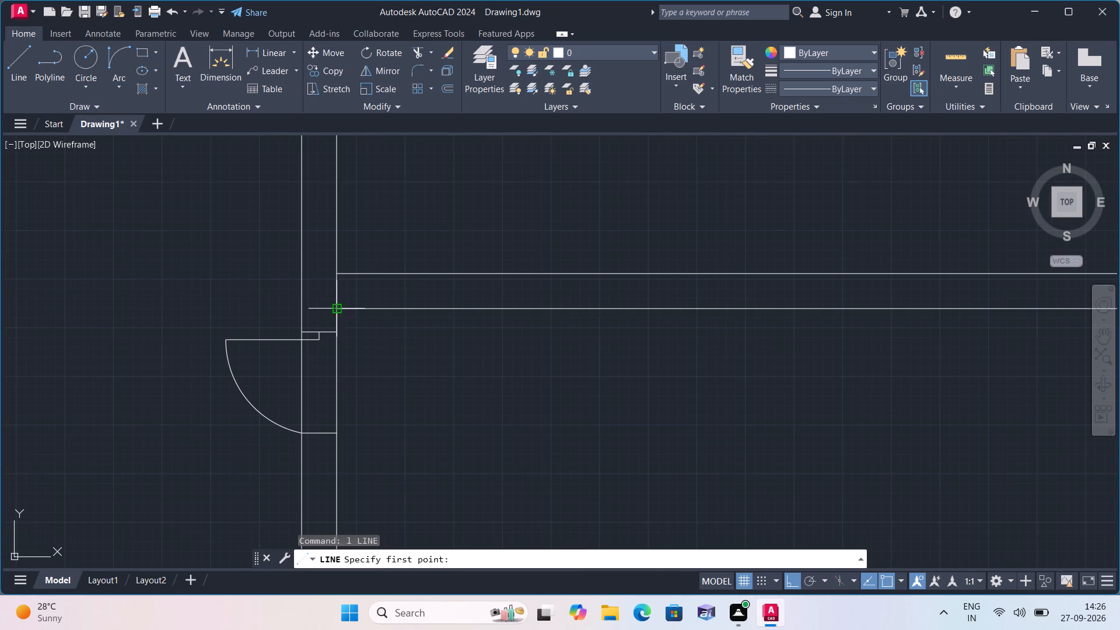
pyautogui.click(336, 310)
pyautogui.write('6"')
pyautogui.press('space')
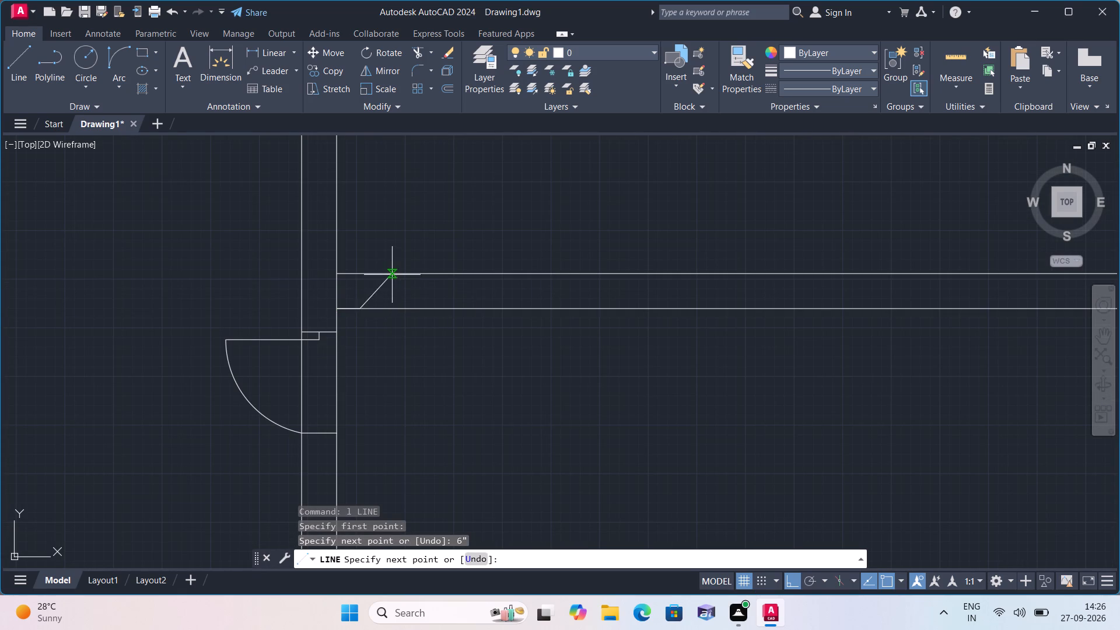
pyautogui.click(359, 269)
pyautogui.press('space')
pyautogui.press('space')
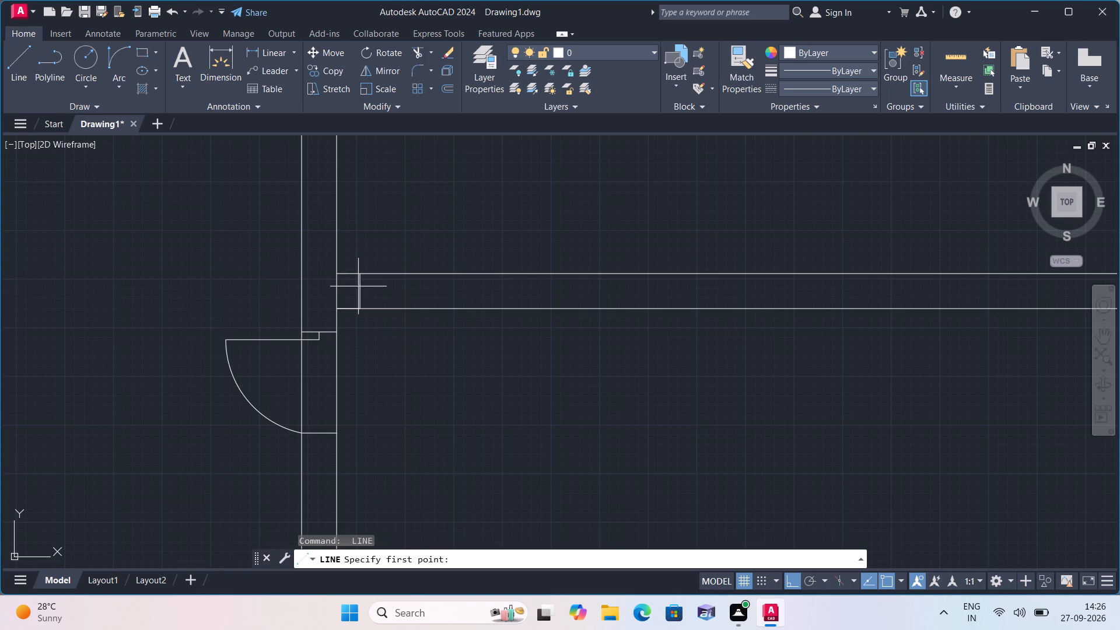
# Draw a 4' line east from the jamb's midpoint, and a second jamb through its east end to both wall faces.
pyautogui.click(359, 287)
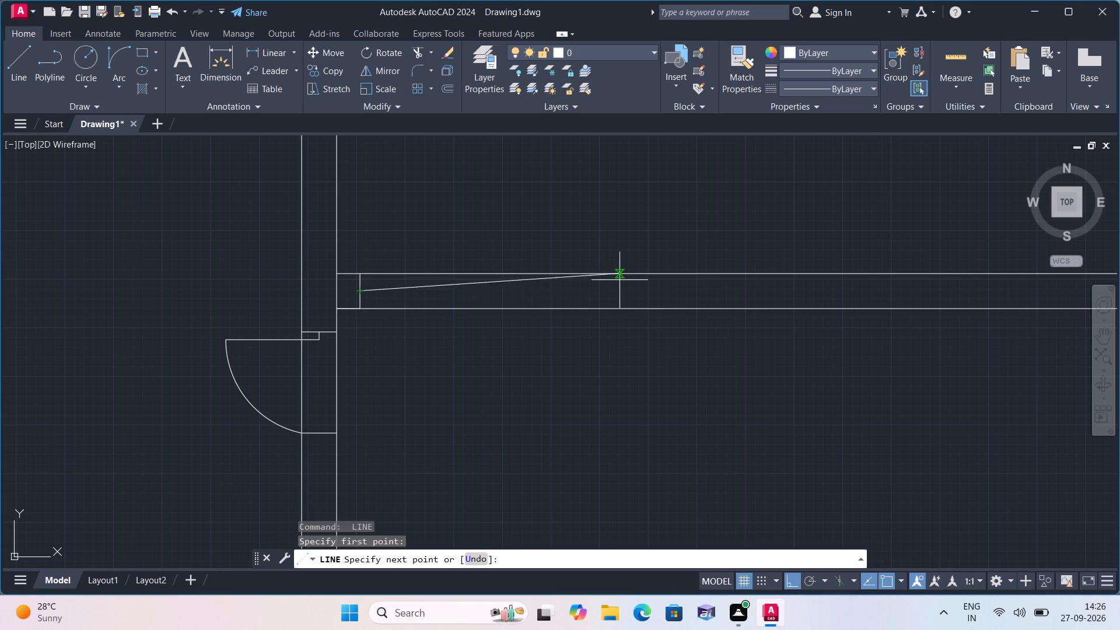
pyautogui.write("4'")
pyautogui.press('space')
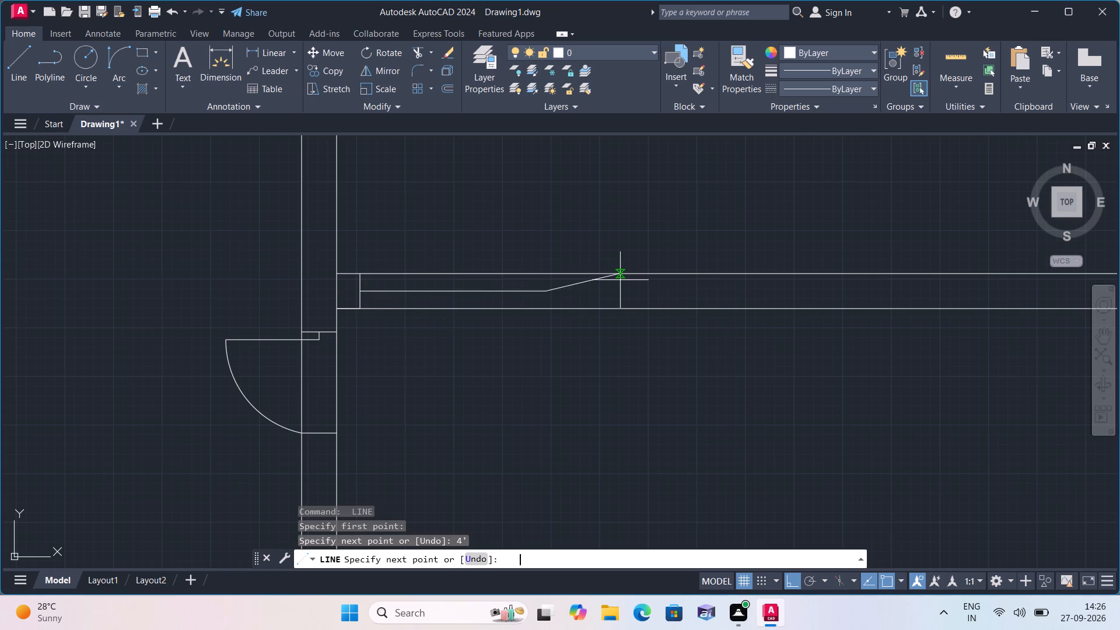
pyautogui.click(549, 275)
pyautogui.press('space')
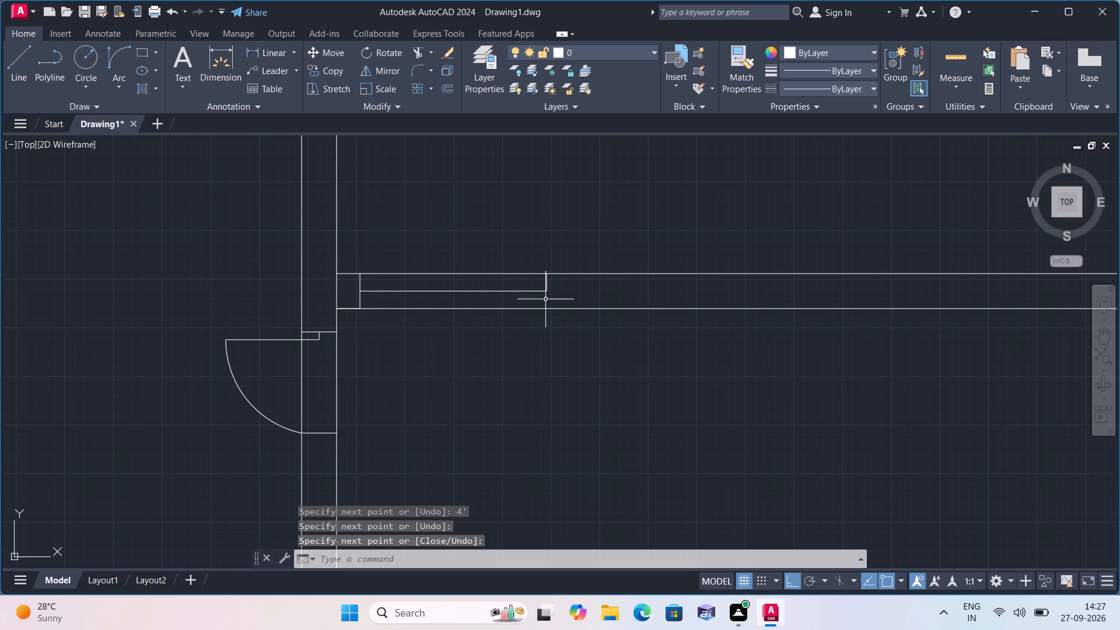
pyautogui.press('space')
pyautogui.click(546, 293)
pyautogui.click(547, 309)
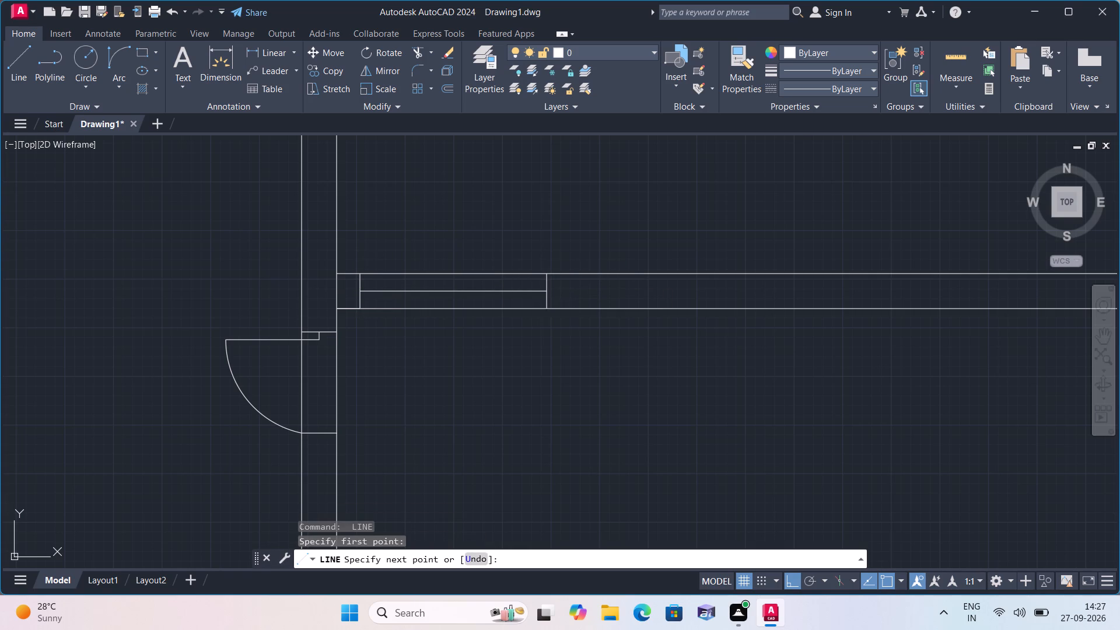
pyautogui.press('space')
# Draw two 2' door leaf lines northward, one from the north end of each jamb of the 4' opening.
pyautogui.press('space')
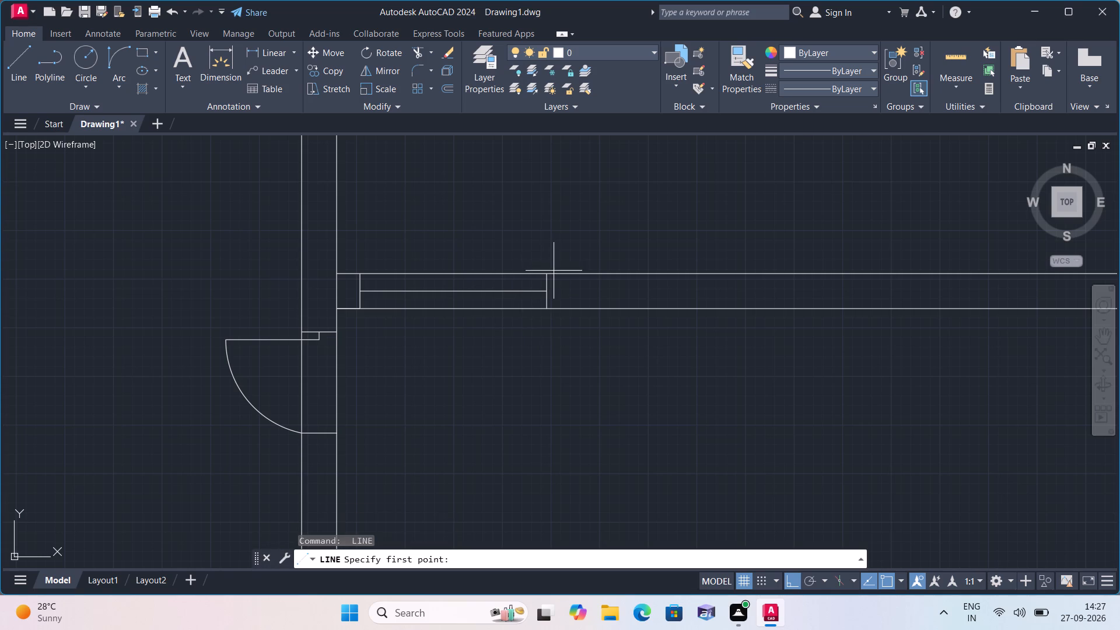
pyautogui.click(549, 271)
pyautogui.write("2'")
pyautogui.press('space')
pyautogui.press('Escape')
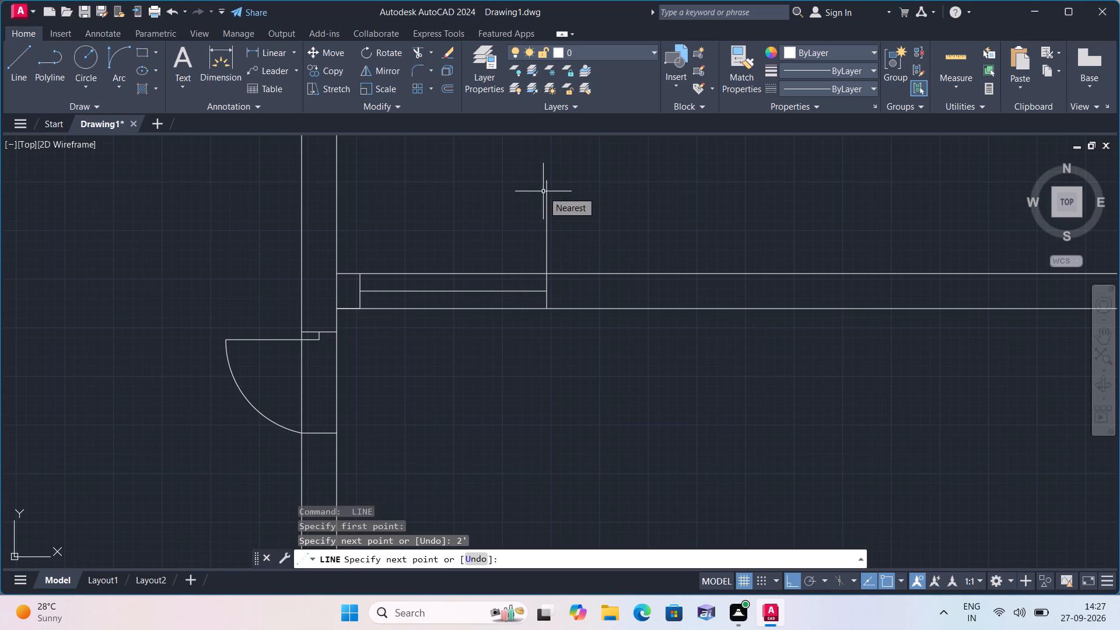
pyautogui.press('space')
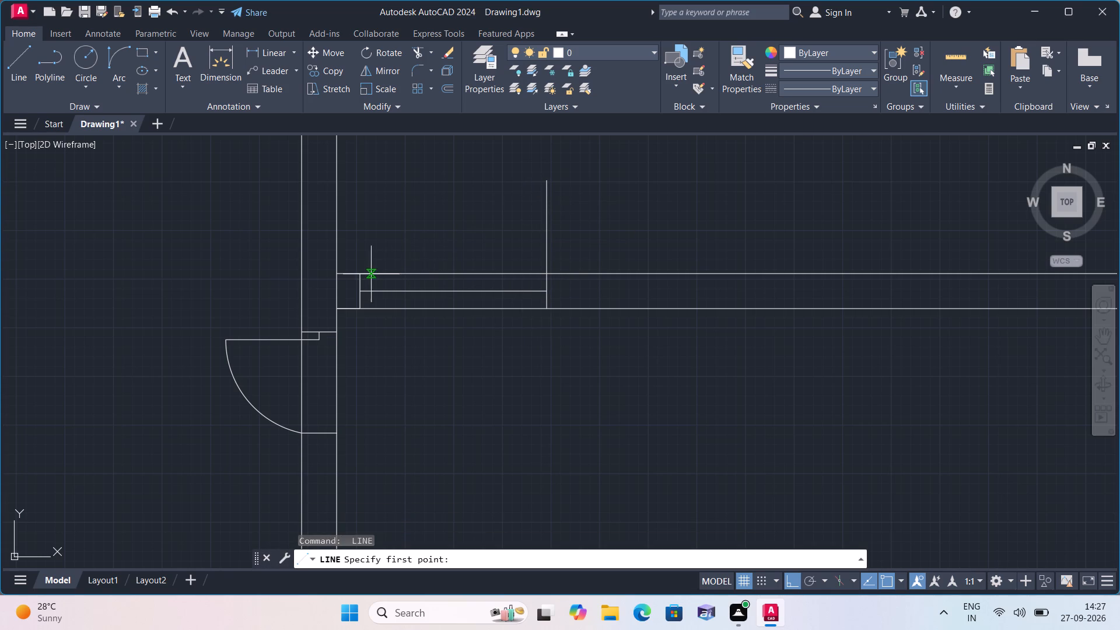
pyautogui.moveTo(356, 269); pyautogui.dragTo(356, 257)
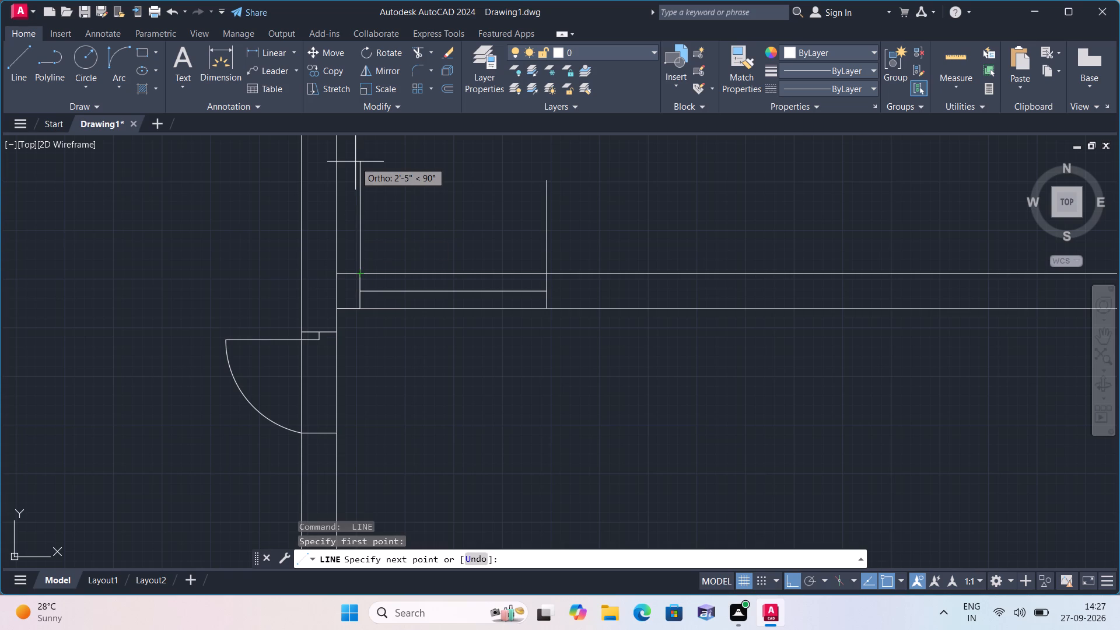
pyautogui.write("2'")
pyautogui.press('space')
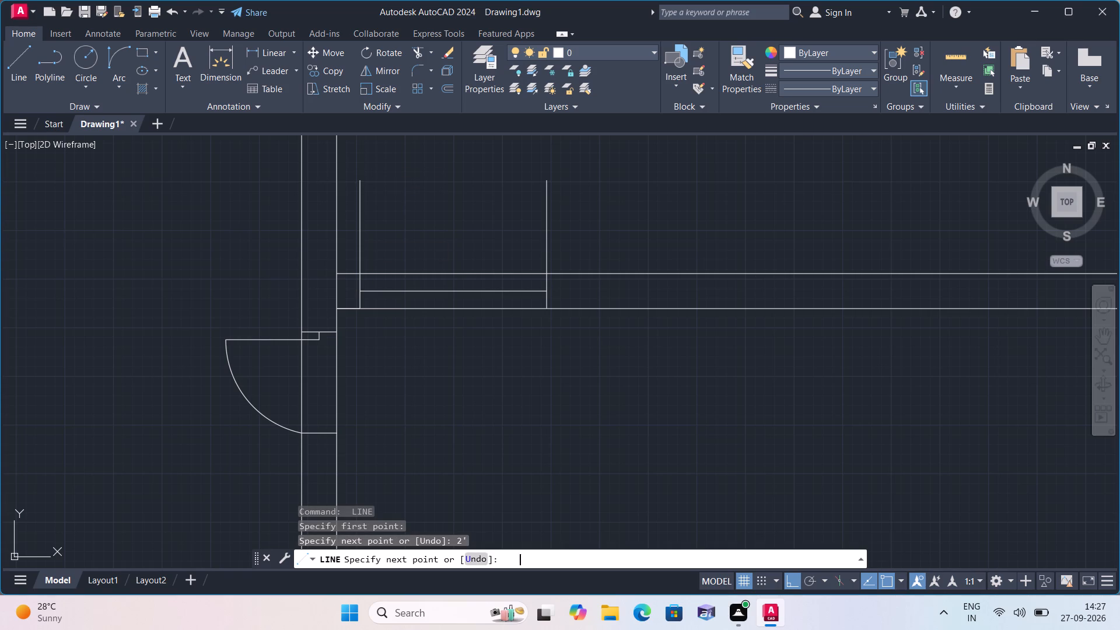
pyautogui.press('Escape')
# Draw a short line from the 4' line's midpoint north to the wall's north face.
pyautogui.press('space')
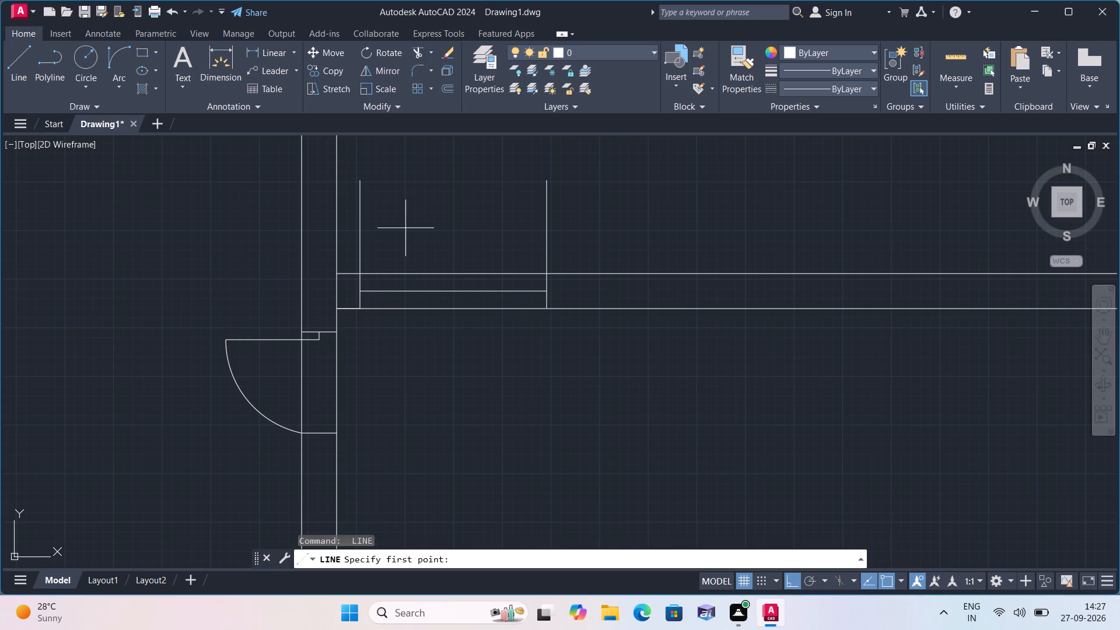
pyautogui.click(456, 289)
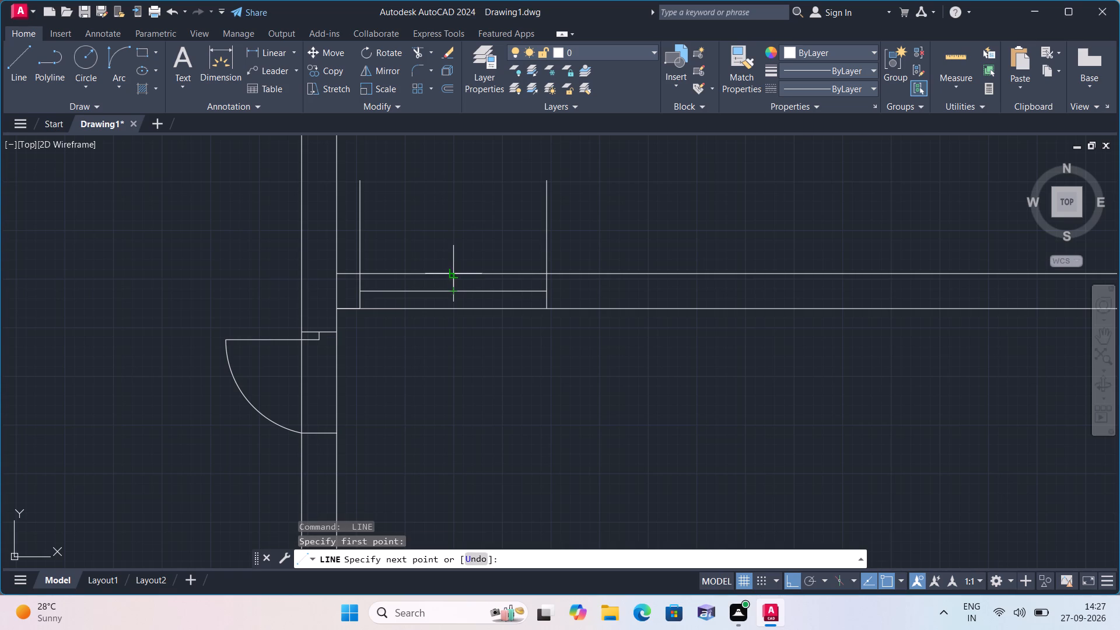
pyautogui.click(456, 271)
pyautogui.press('space')
# Draw both door swings as Start, End, Direction arcs from each leaf's north end to the short centre line's north end, starting toward the opposite leaf.
pyautogui.click(125, 84)
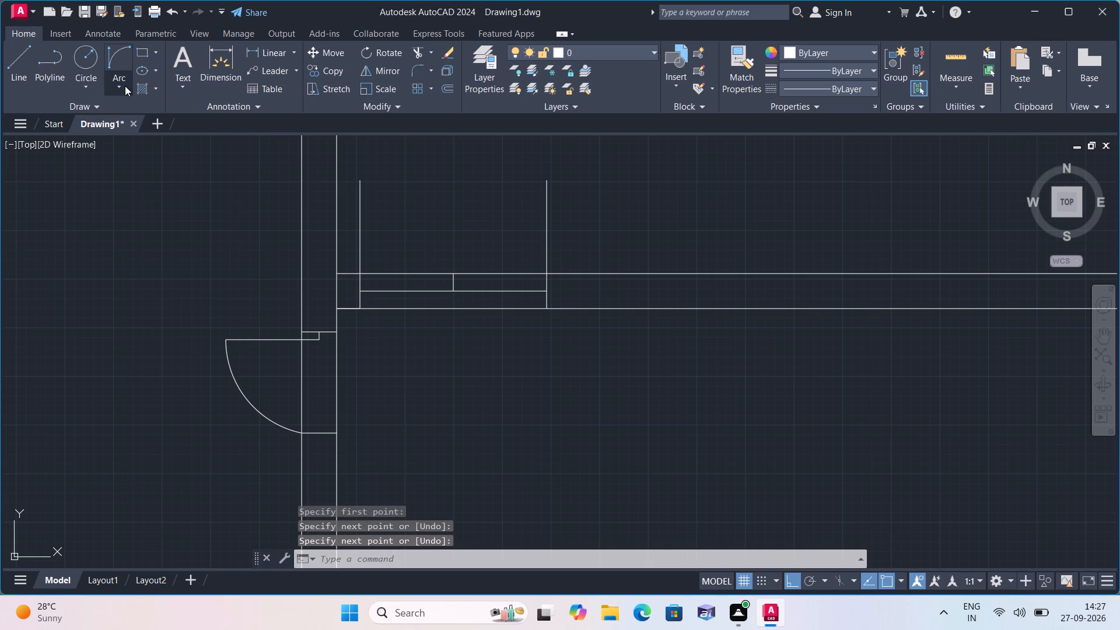
pyautogui.click(177, 264)
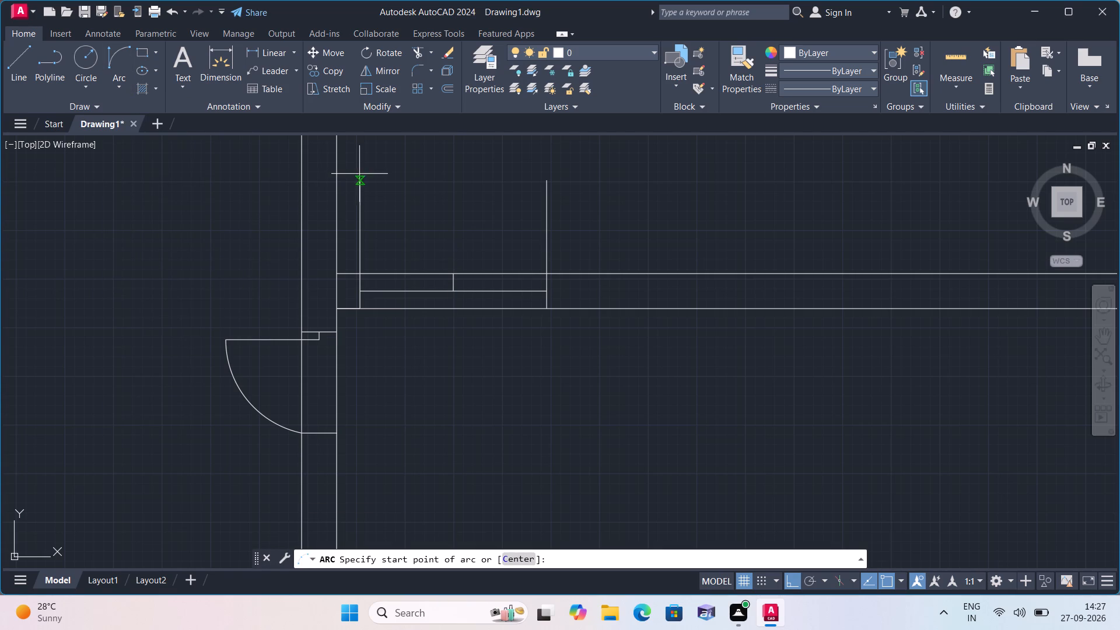
pyautogui.click(359, 180)
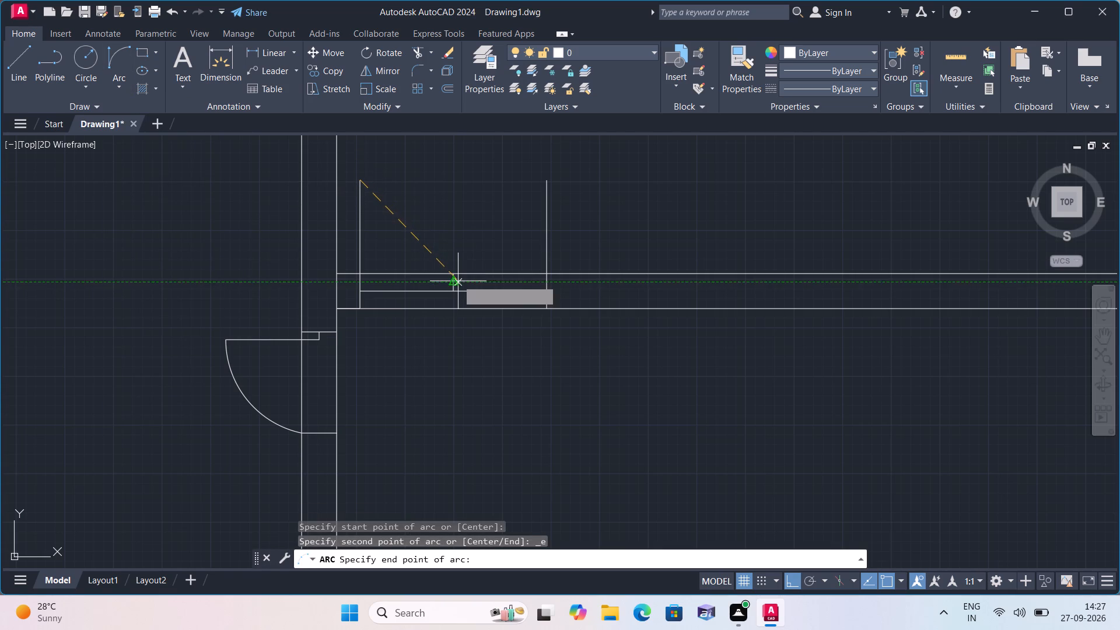
pyautogui.click(453, 271)
pyautogui.click(445, 202)
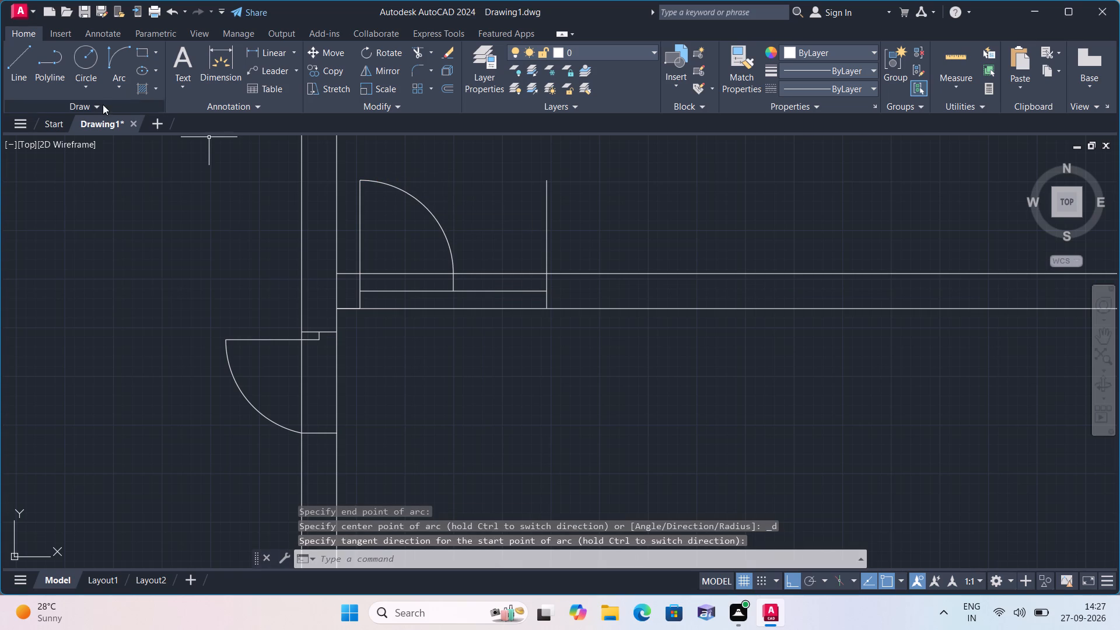
pyautogui.click(117, 89)
pyautogui.click(180, 263)
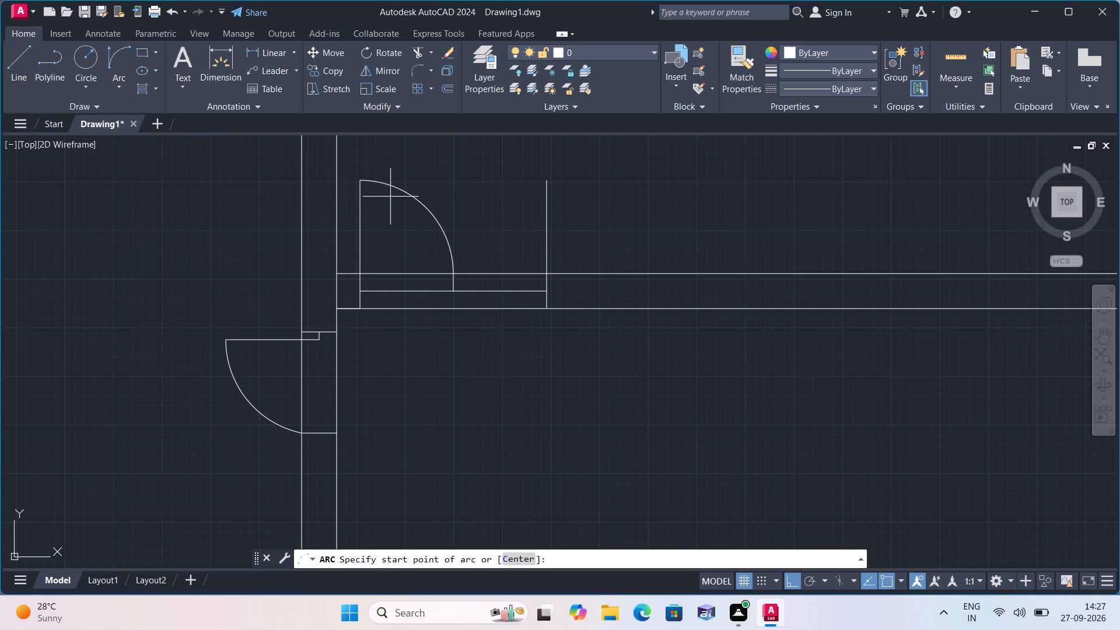
pyautogui.click(545, 180)
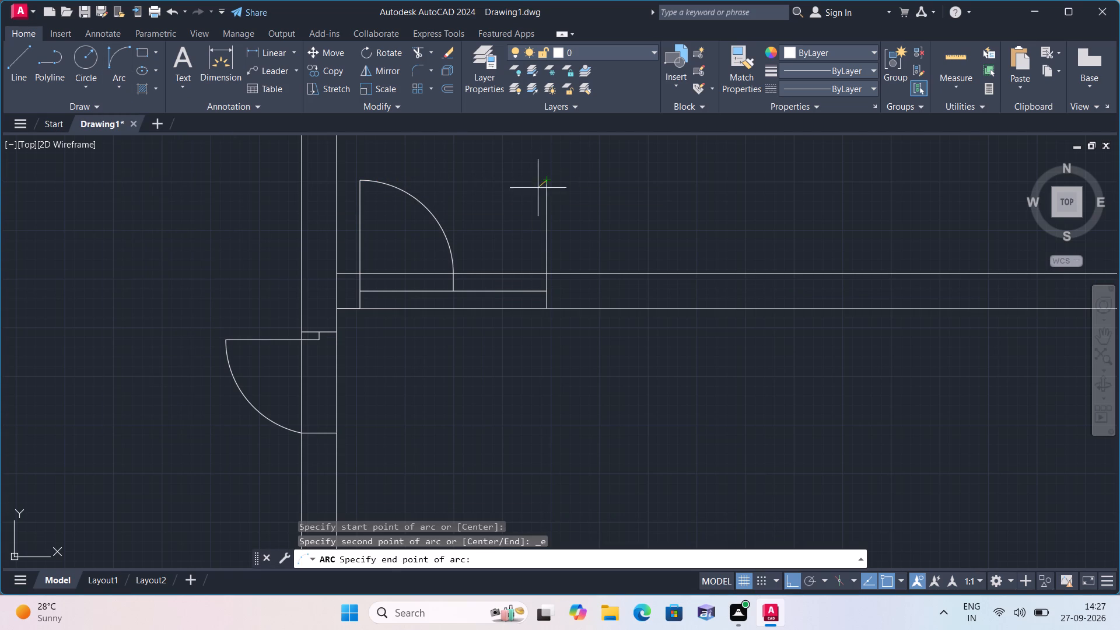
pyautogui.click(453, 276)
pyautogui.click(432, 190)
# Review the whole floor plan and its door openings.
pyautogui.scroll(-2, 426, 209)
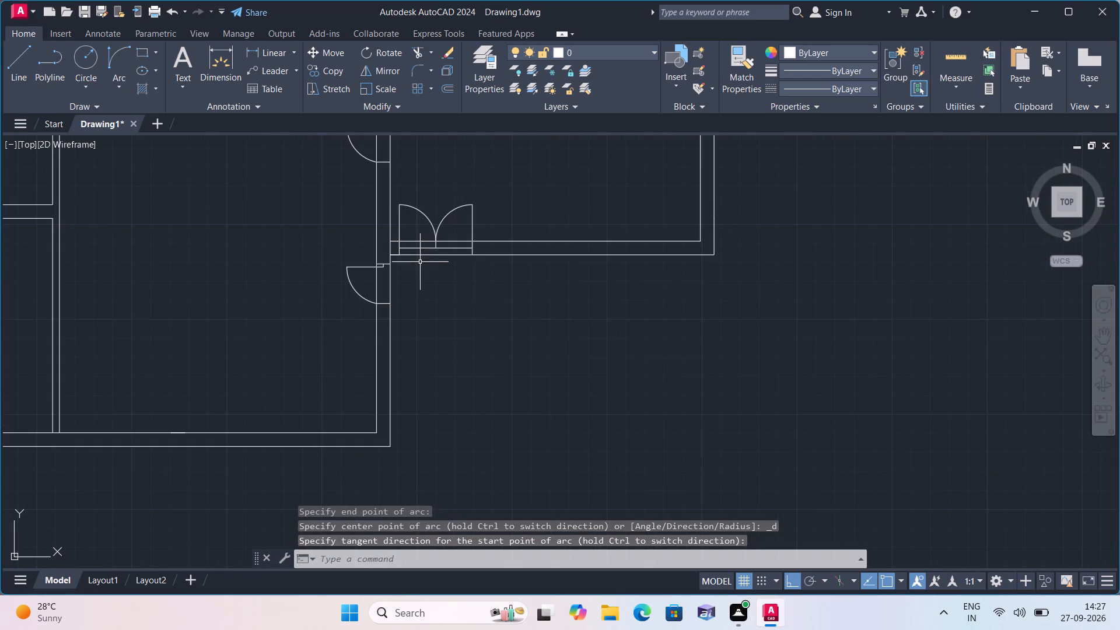
pyautogui.scroll(-2, 411, 265)
pyautogui.moveTo(456, 309); pyautogui.dragTo(503, 370, button='middle')
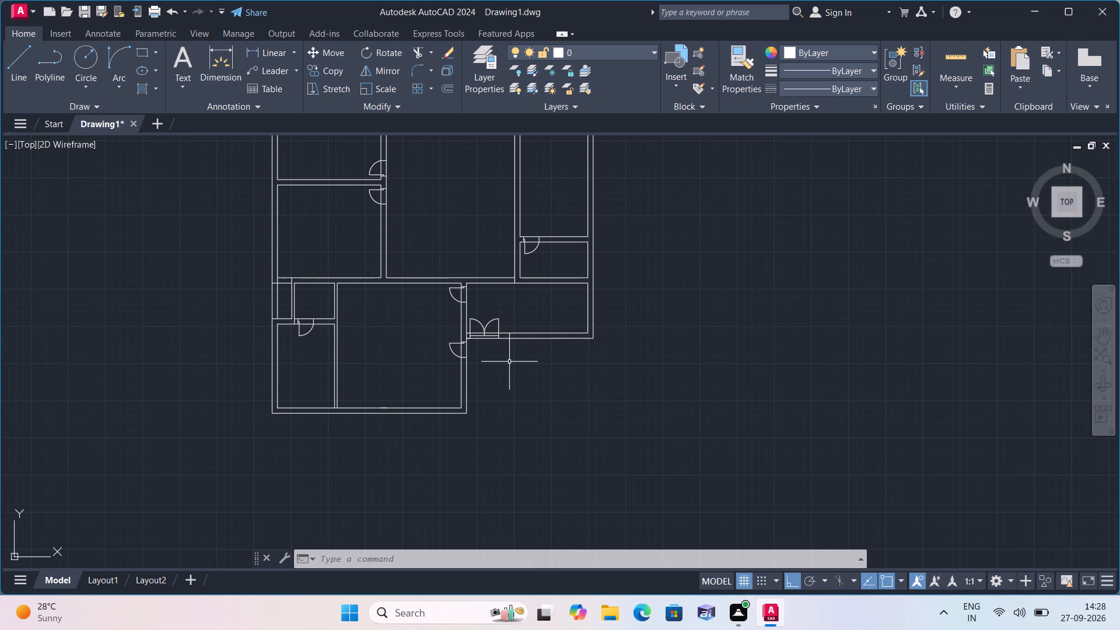
pyautogui.scroll(-1, 627, 601)
pyautogui.scroll(-1, 236, 561)
pyautogui.scroll(1, 236, 561)
pyautogui.scroll(-1, 236, 561)
pyautogui.scroll(1, 236, 561)
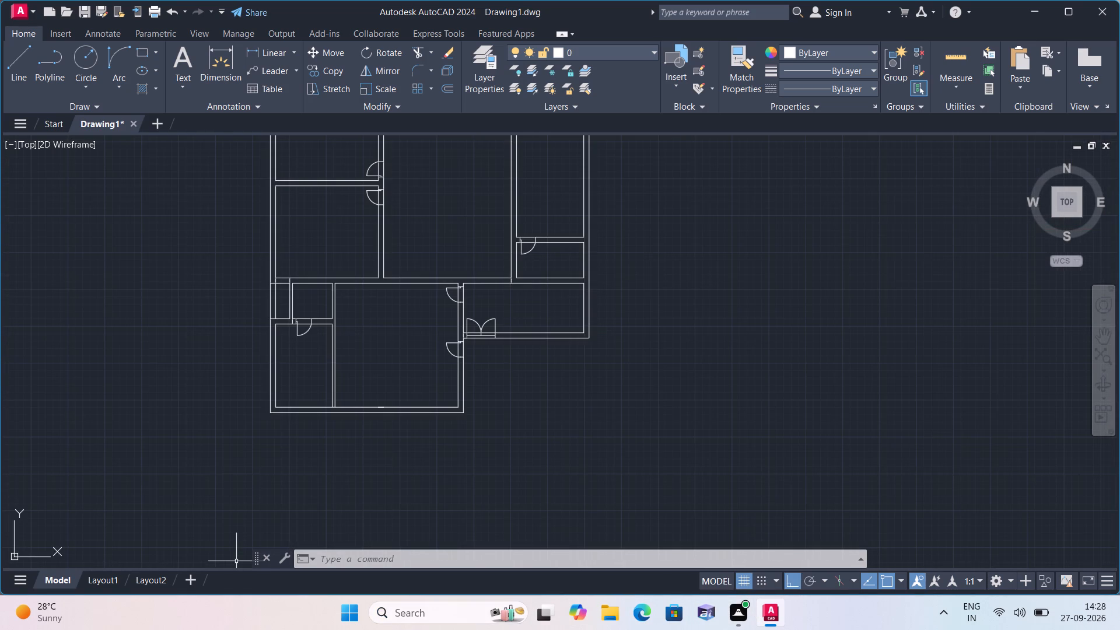
pyautogui.scroll(-1, 236, 561)
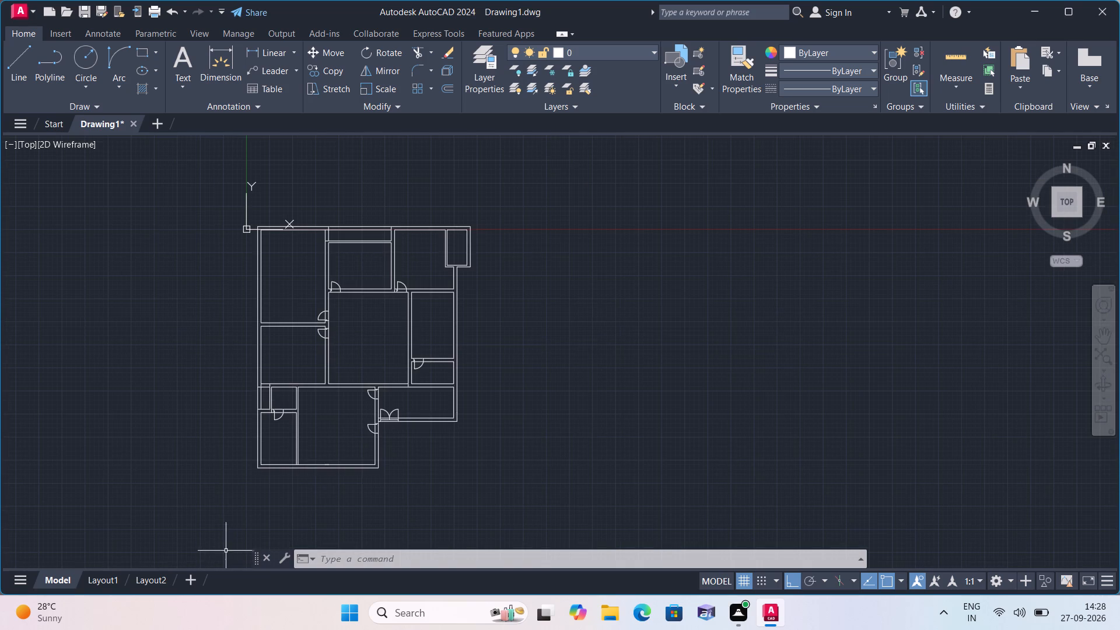
pyautogui.moveTo(239, 537); pyautogui.dragTo(354, 600, button='middle')
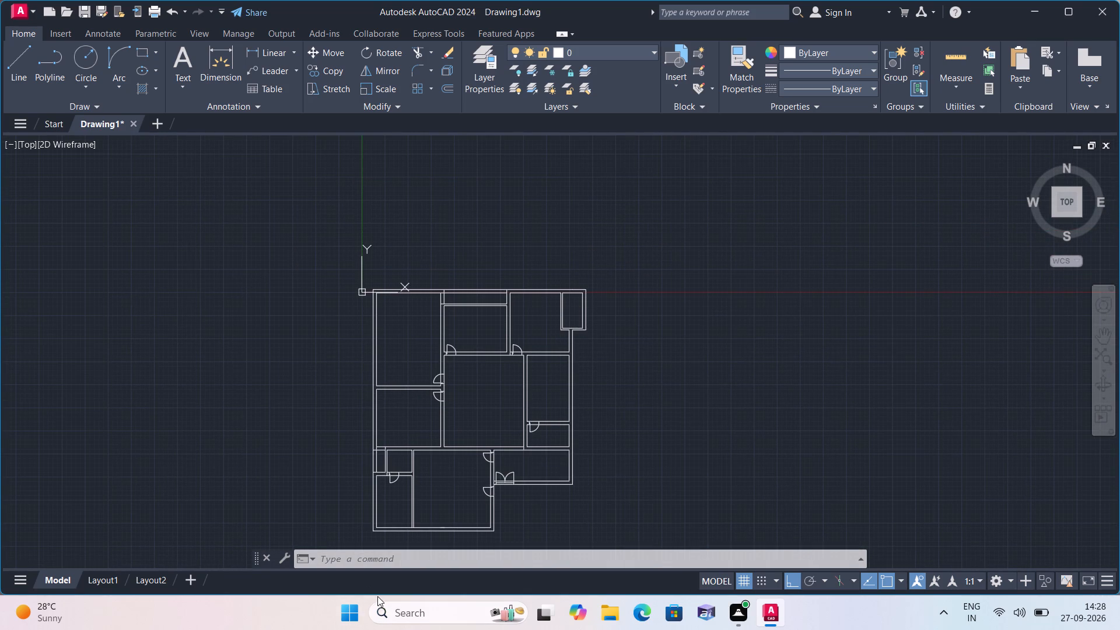
pyautogui.moveTo(445, 477); pyautogui.dragTo(464, 489, button='middle')
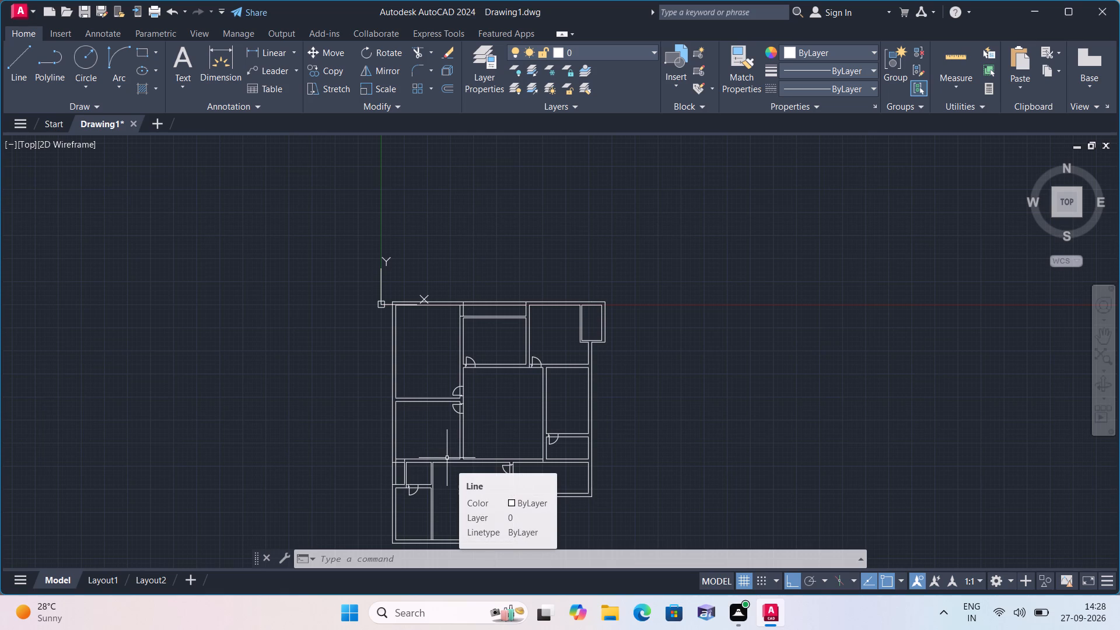
pyautogui.moveTo(447, 458); pyautogui.dragTo(423, 529, button='middle')
# From the inner northwest corner of the room east of the central hall, draw a 6" line south and a jamb west across its west wall.
pyautogui.scroll(1, 460, 454)
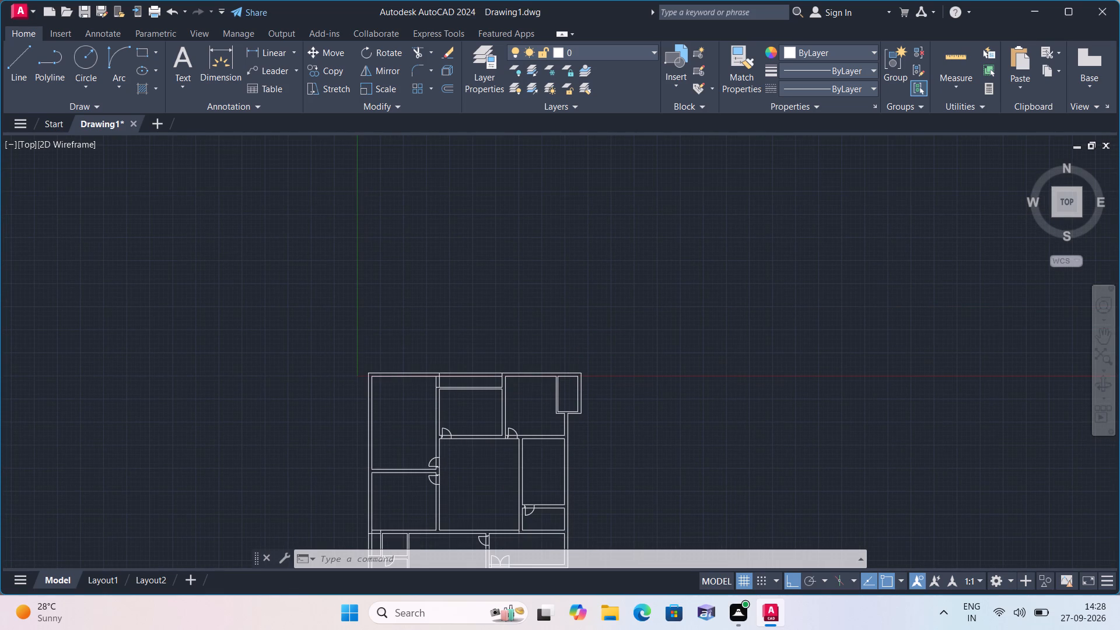
pyautogui.write('l')
pyautogui.press('space')
pyautogui.scroll(1, 520, 444)
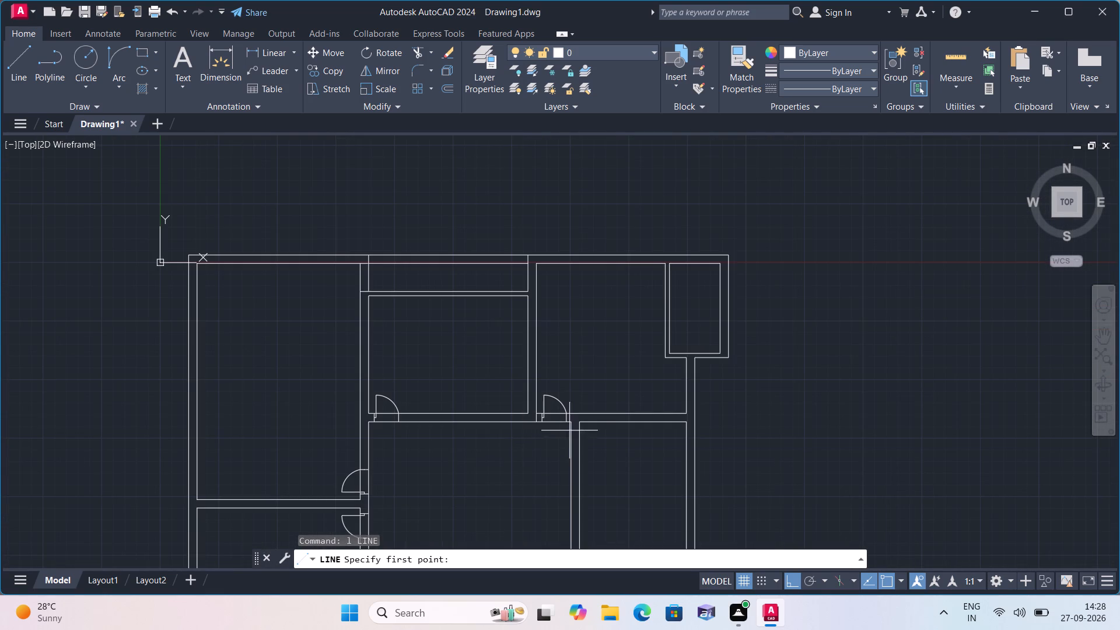
pyautogui.click(580, 422)
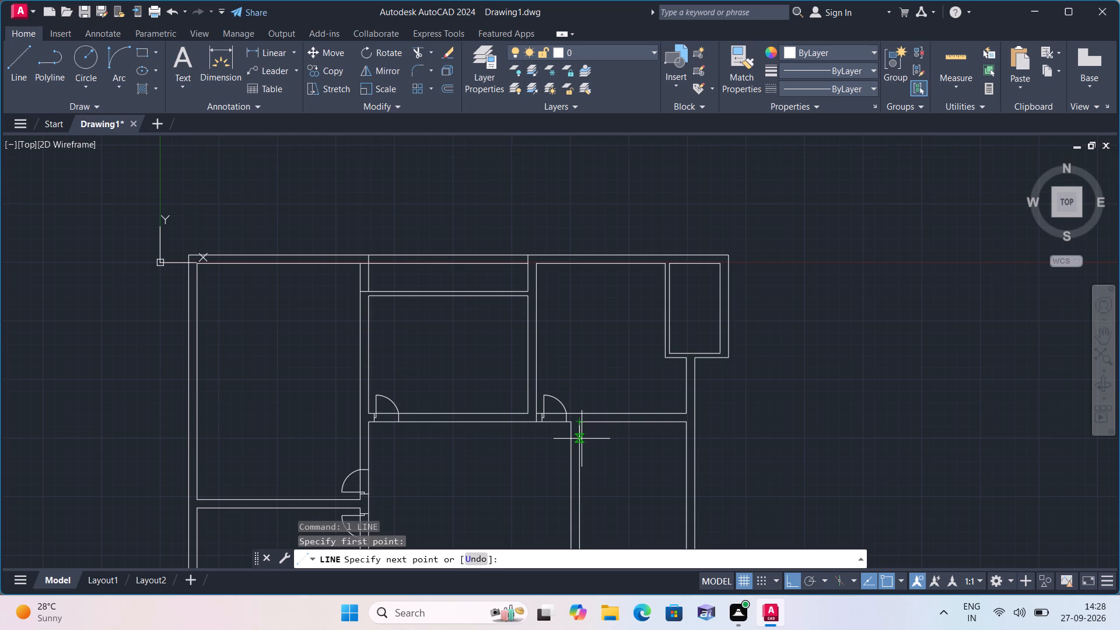
pyautogui.press('6')
pyautogui.press("'")
pyautogui.press('BackSpace')
pyautogui.hotkey('shift', '"')
pyautogui.press('space')
pyautogui.scroll(2, 563, 436)
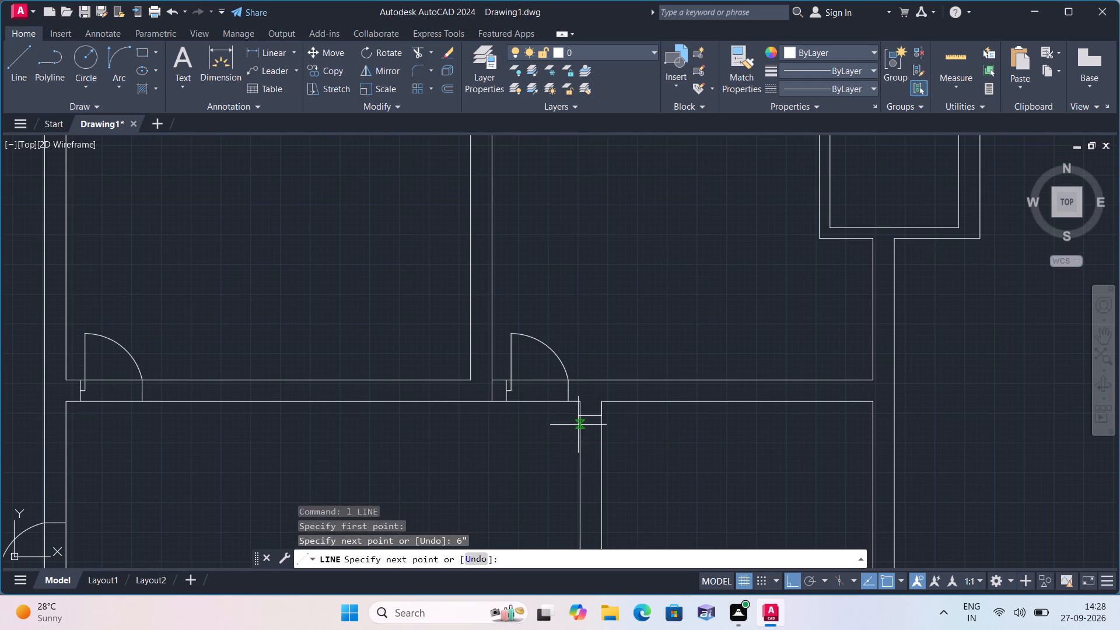
pyautogui.click(584, 418)
pyautogui.press('space')
# From the midpoint of the new jamb, draw a 2" line south followed by a 2' line south inside the wall.
pyautogui.press('space')
pyautogui.click(591, 415)
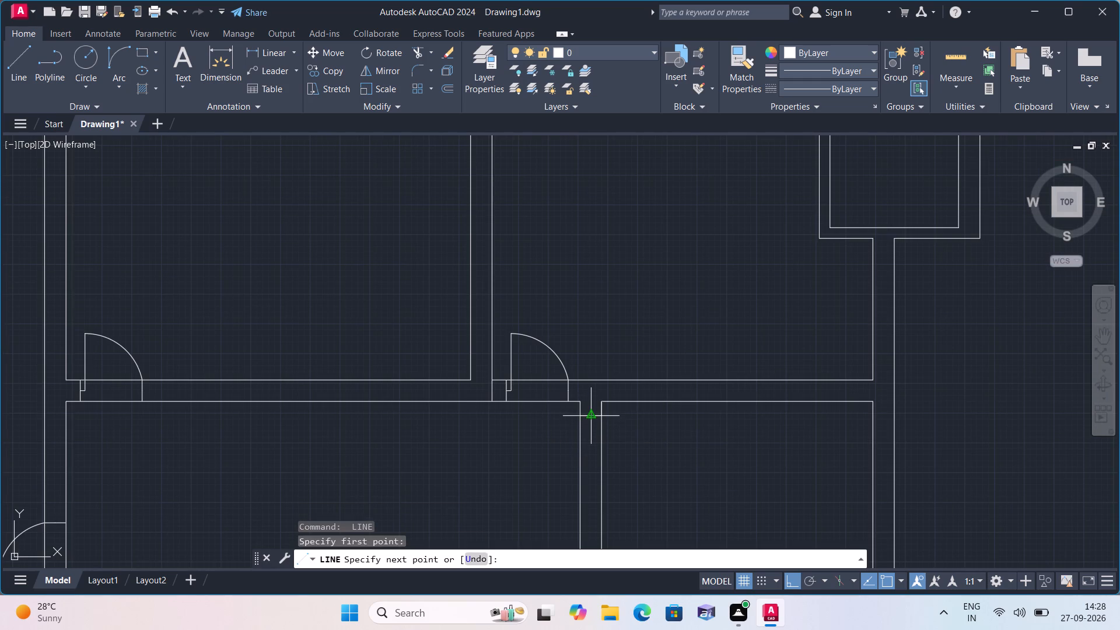
pyautogui.press('2')
pyautogui.hotkey('shift', '"')
pyautogui.press('space')
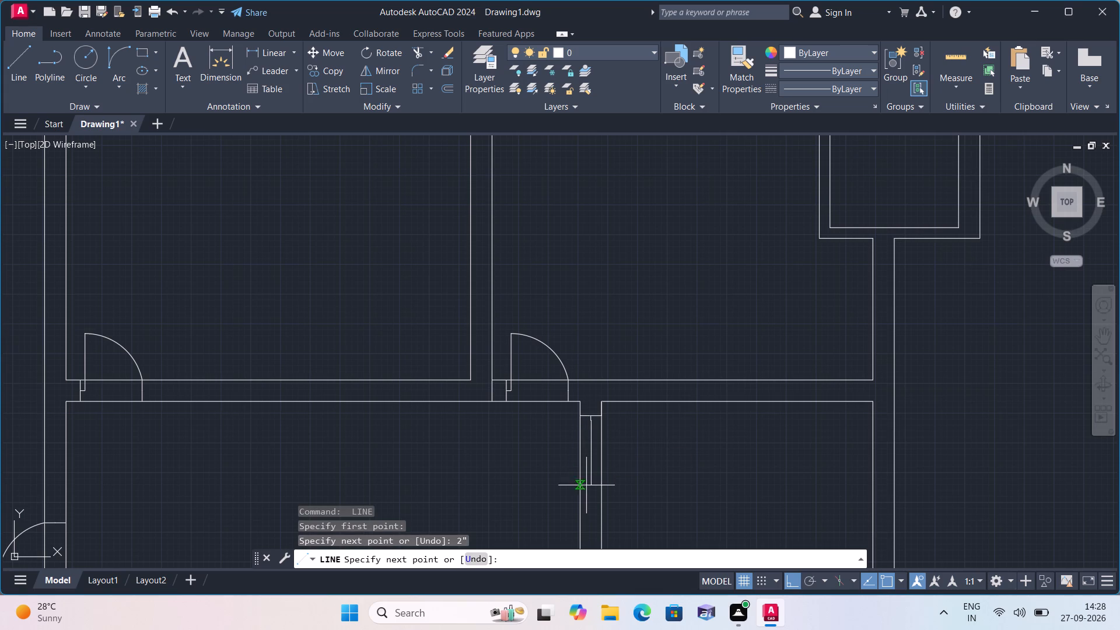
pyautogui.write("2'")
pyautogui.press('space')
# Draw the opening's south jamb across the full wall thickness from the end of the 2' line, east and west to the wall faces.
pyautogui.moveTo(586, 517); pyautogui.dragTo(593, 426, button='middle')
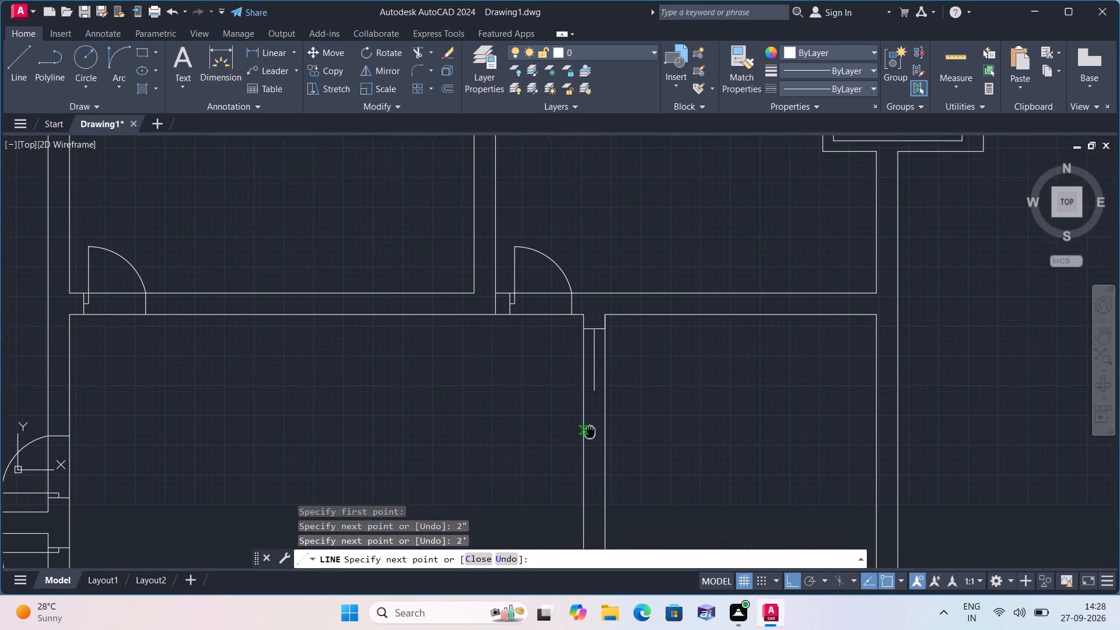
pyautogui.click(611, 388)
pyautogui.press('space')
pyautogui.press('space')
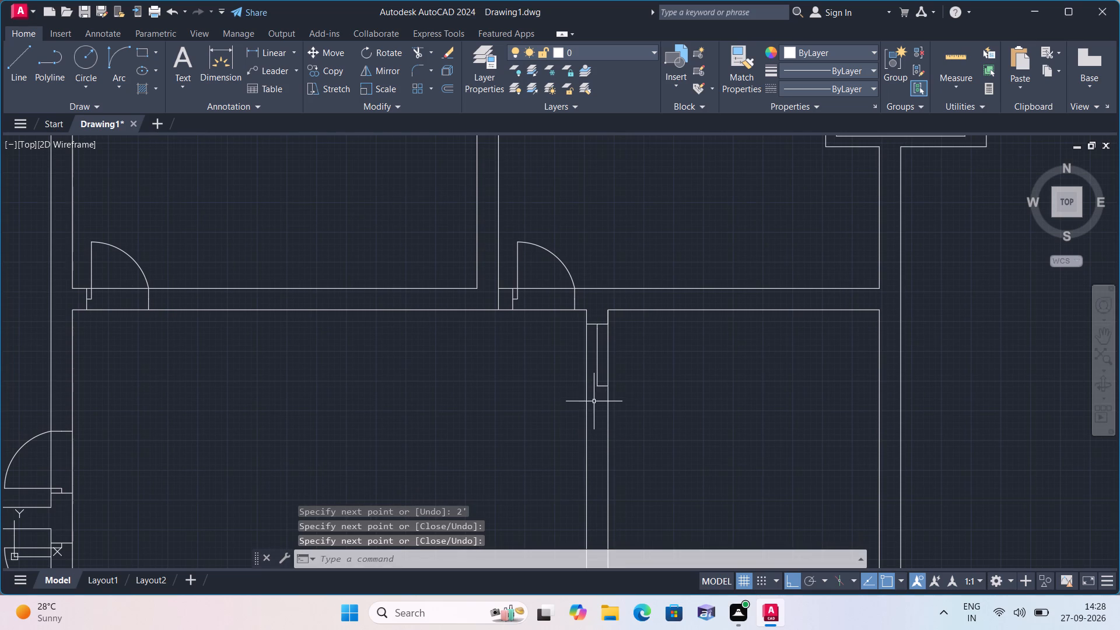
pyautogui.click(594, 387)
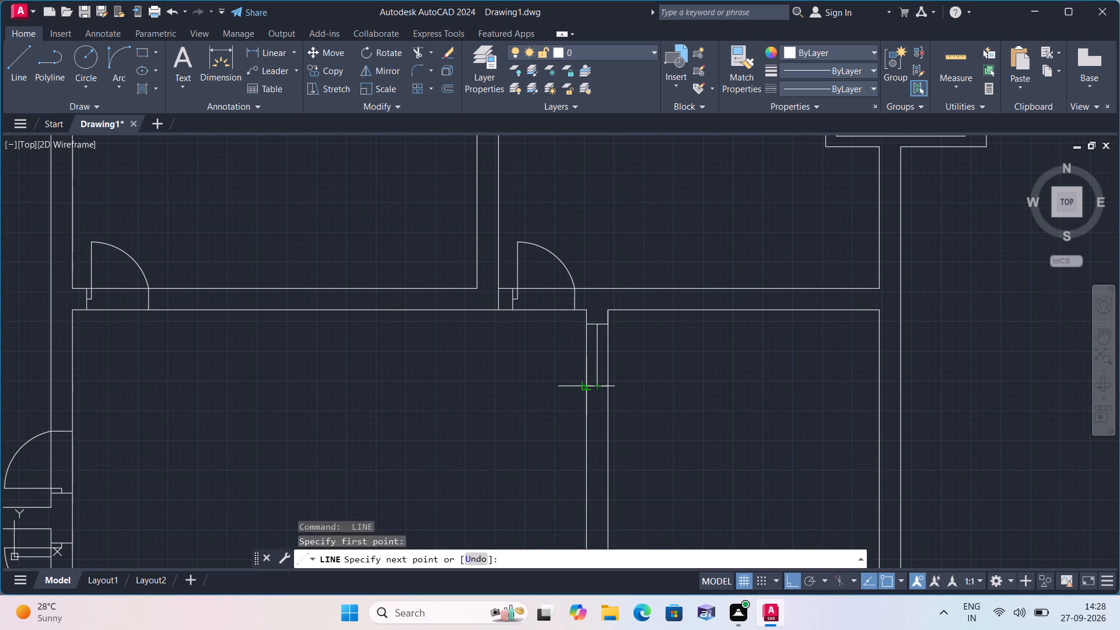
pyautogui.click(586, 386)
pyautogui.press('space')
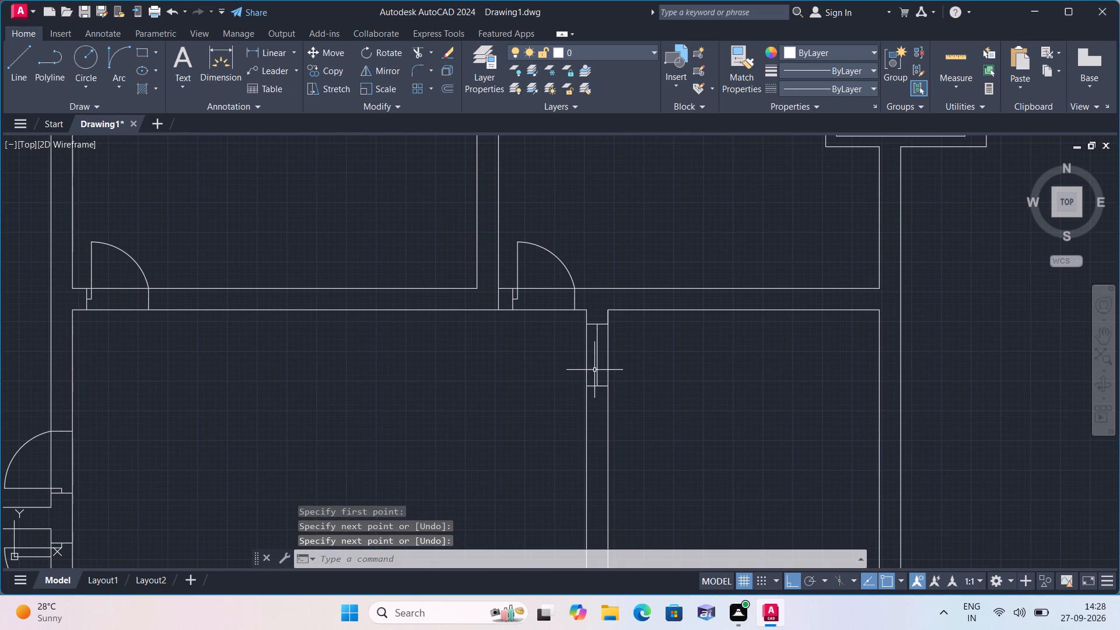
# Erase the 2' line between the two jambs and the 6" offset line above the north jamb.
pyautogui.click(595, 368)
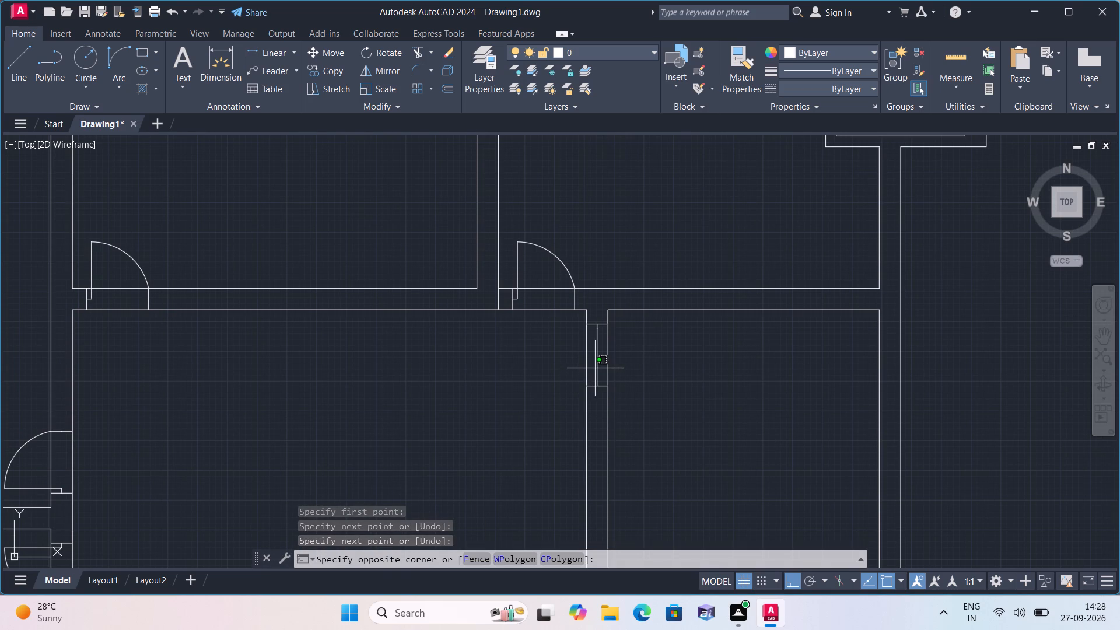
pyautogui.press('Escape')
pyautogui.click(596, 367)
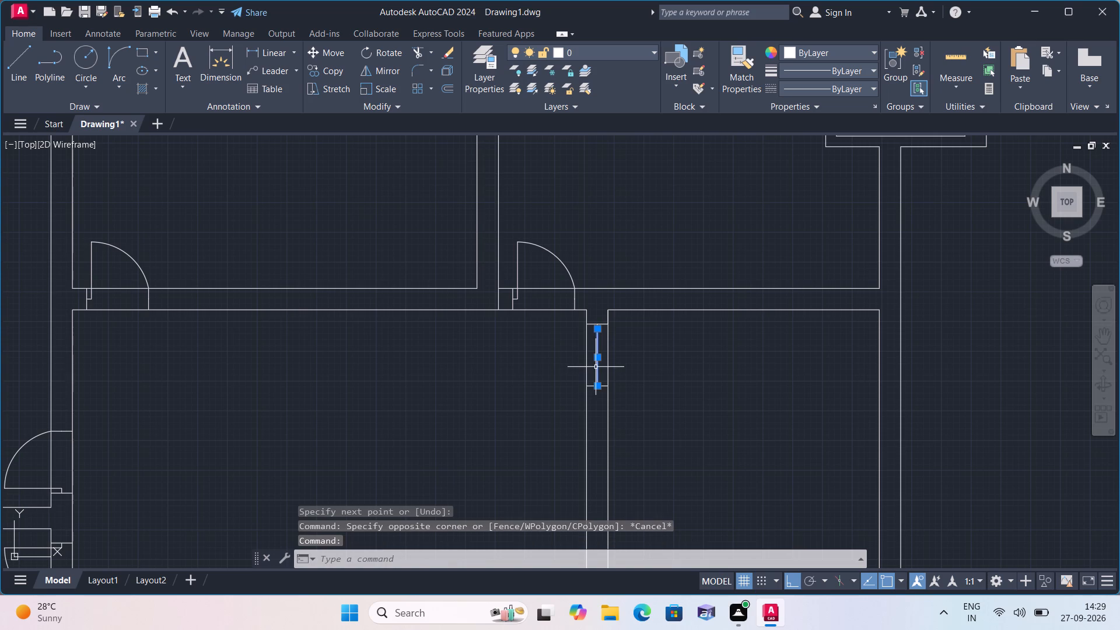
pyautogui.press('Delete')
pyautogui.click(609, 318)
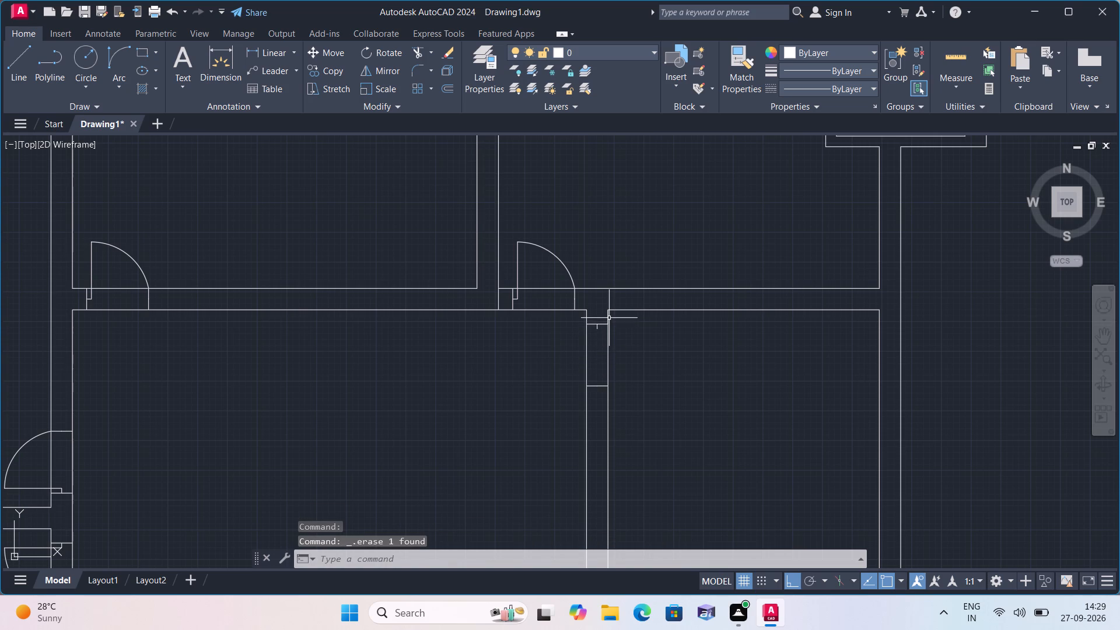
pyautogui.press('Delete')
# Draw a 2' door leaf east from the south end of the 2" line at the north jamb.
pyautogui.press('l')
pyautogui.press('space')
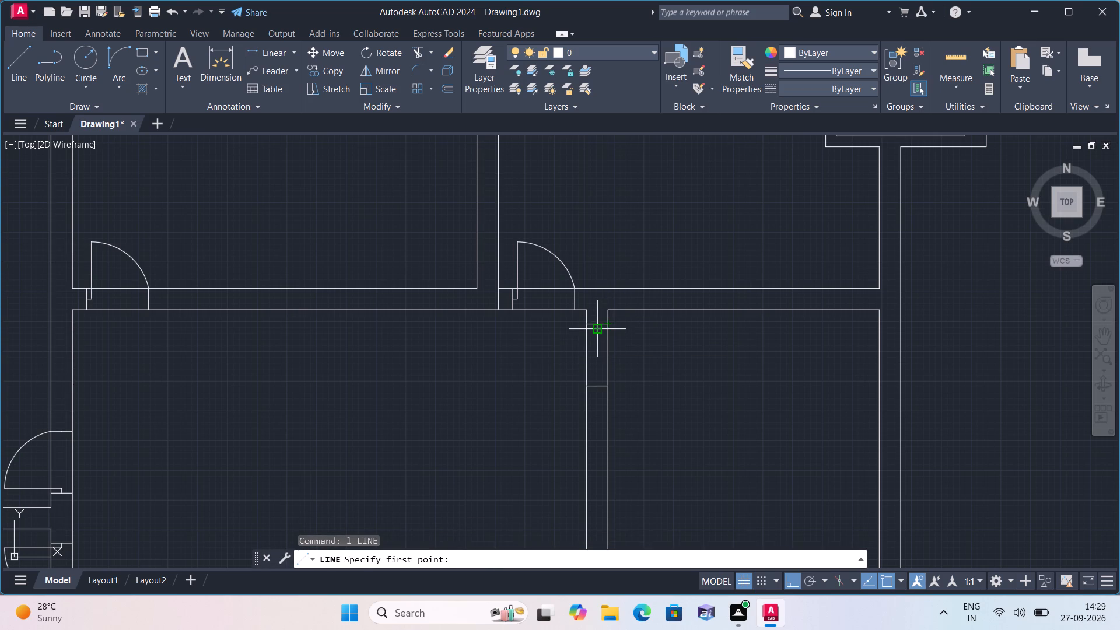
pyautogui.click(600, 330)
pyautogui.write("2'")
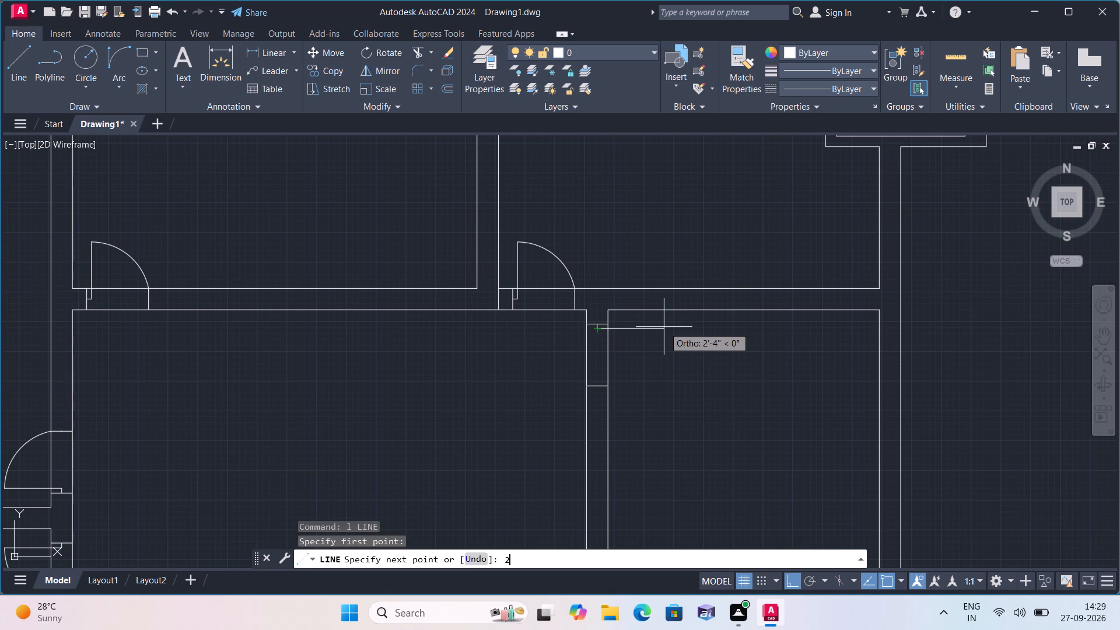
pyautogui.press('space')
pyautogui.press('Escape')
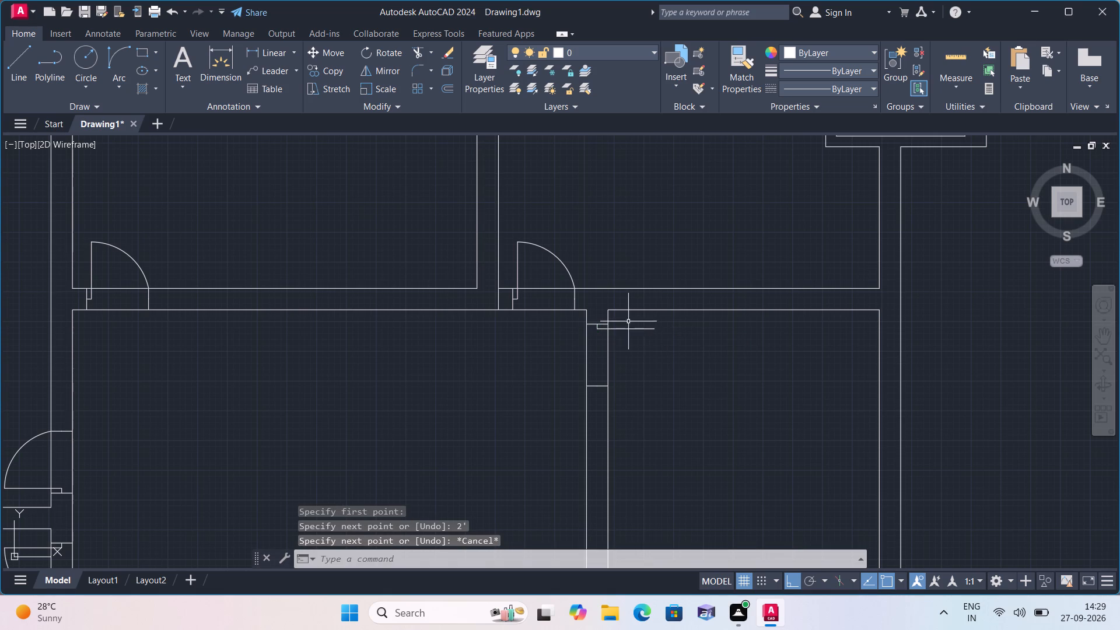
# Draw the door swing as a Start, End, Direction arc from the leaf's east end to the south jamb's east end, starting southward.
pyautogui.click(122, 80)
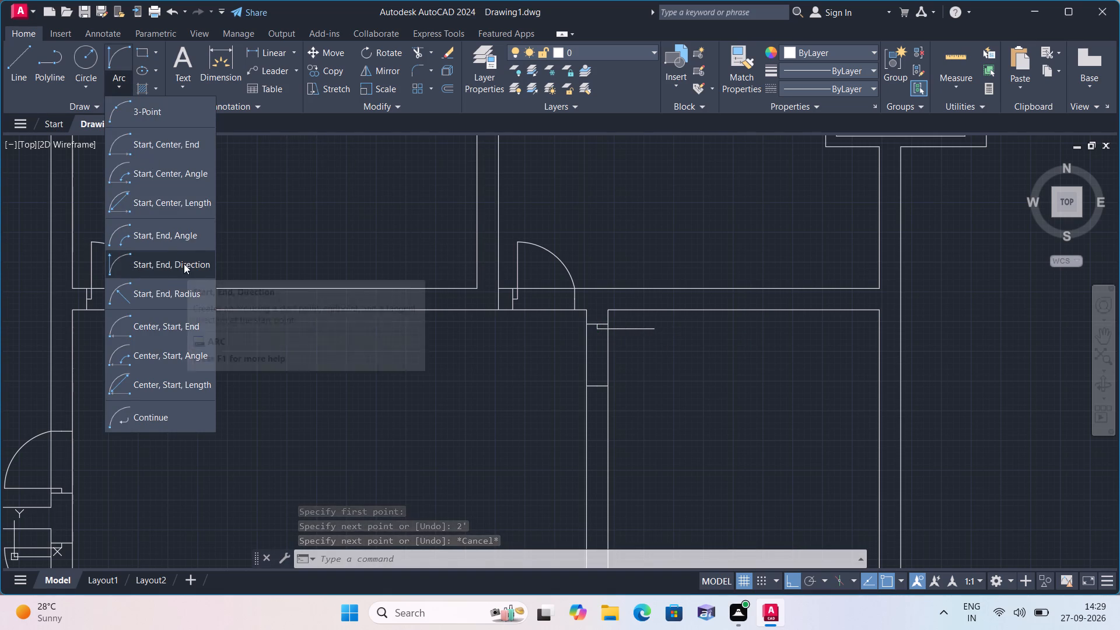
pyautogui.click(184, 264)
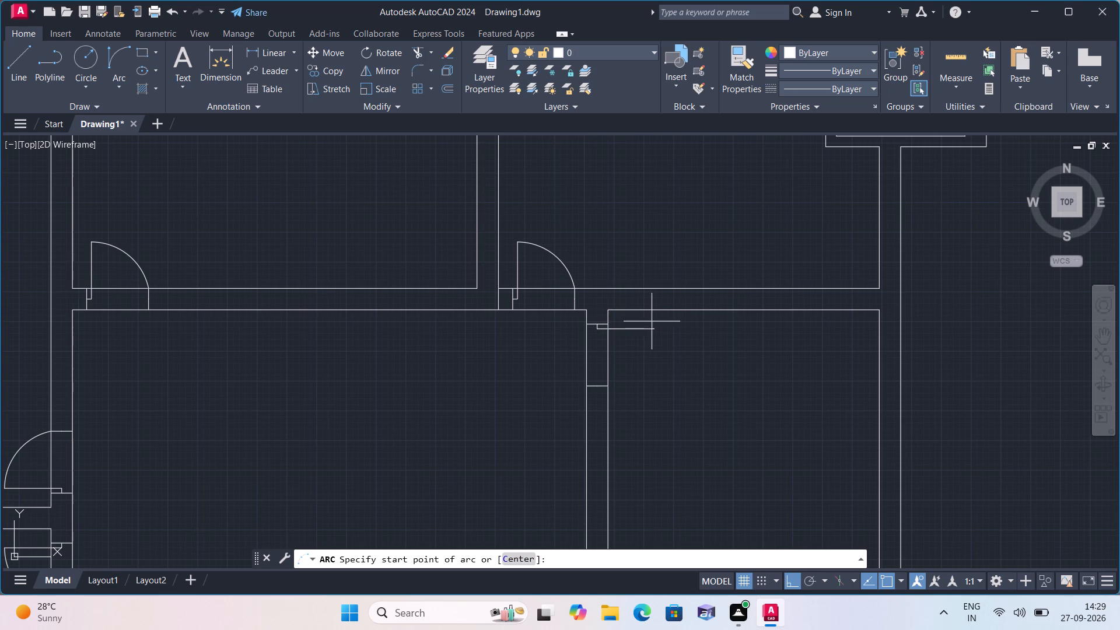
pyautogui.click(657, 329)
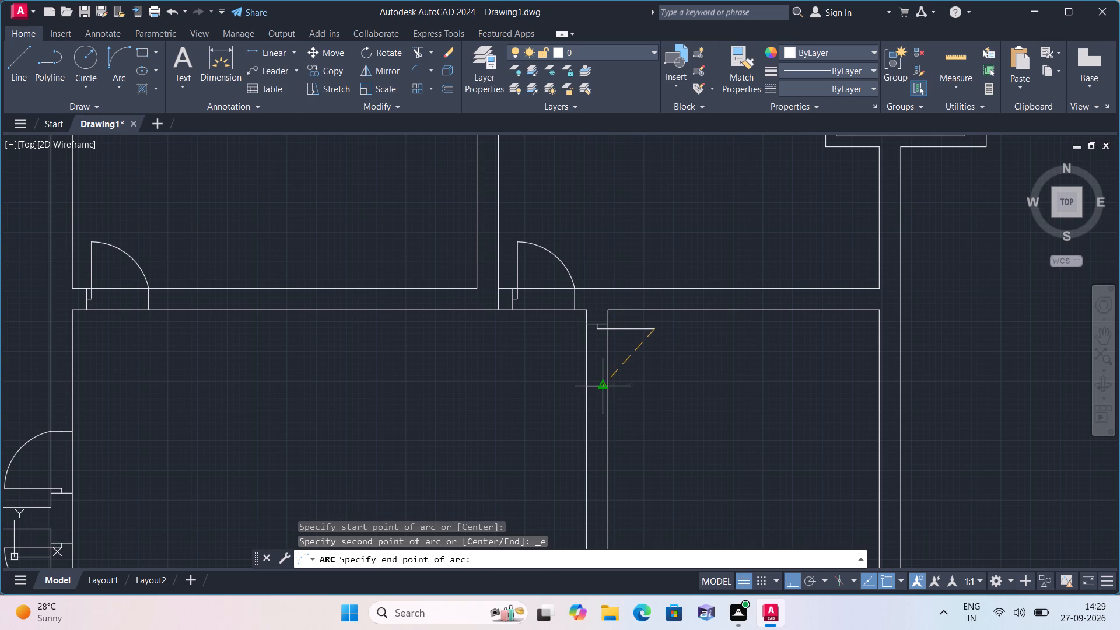
pyautogui.click(610, 388)
pyautogui.click(666, 392)
# Trim both wall faces across the west door opening in the hall's north wall, plus the stub between its jamb and leaf.
pyautogui.scroll(-1, 666, 392)
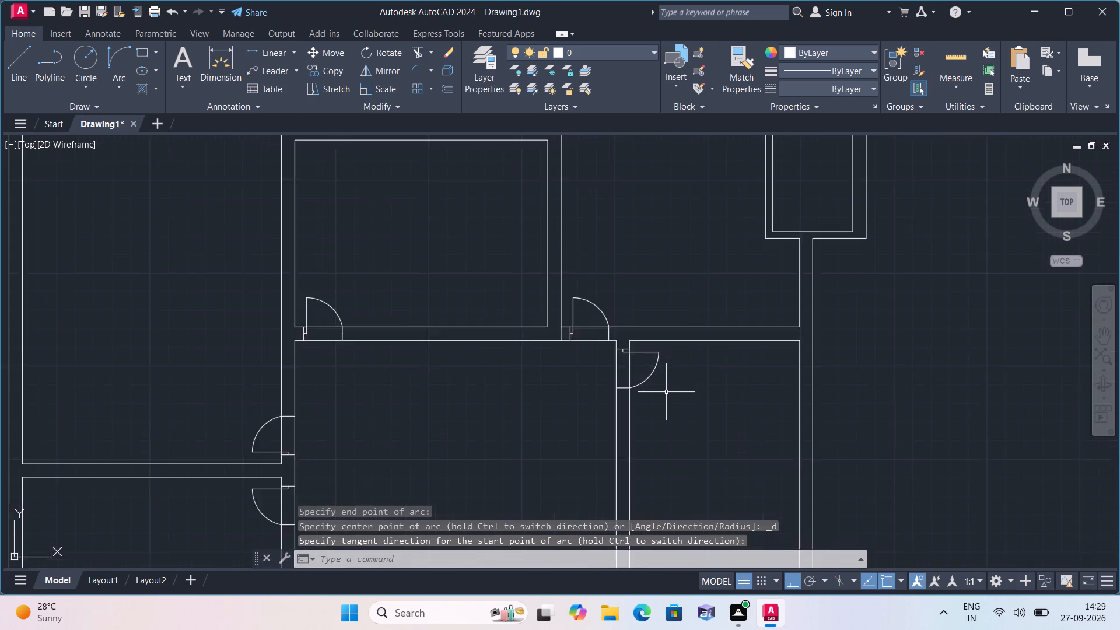
pyautogui.scroll(-2, 666, 392)
pyautogui.write('trim')
pyautogui.press('space')
pyautogui.scroll(1, 538, 387)
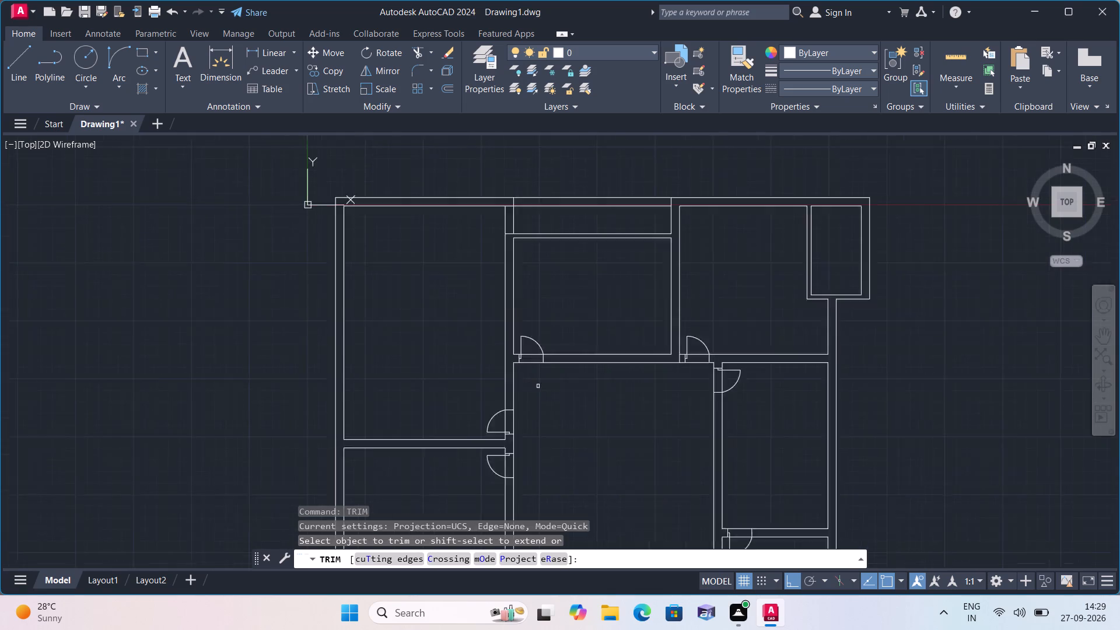
pyautogui.scroll(2, 538, 386)
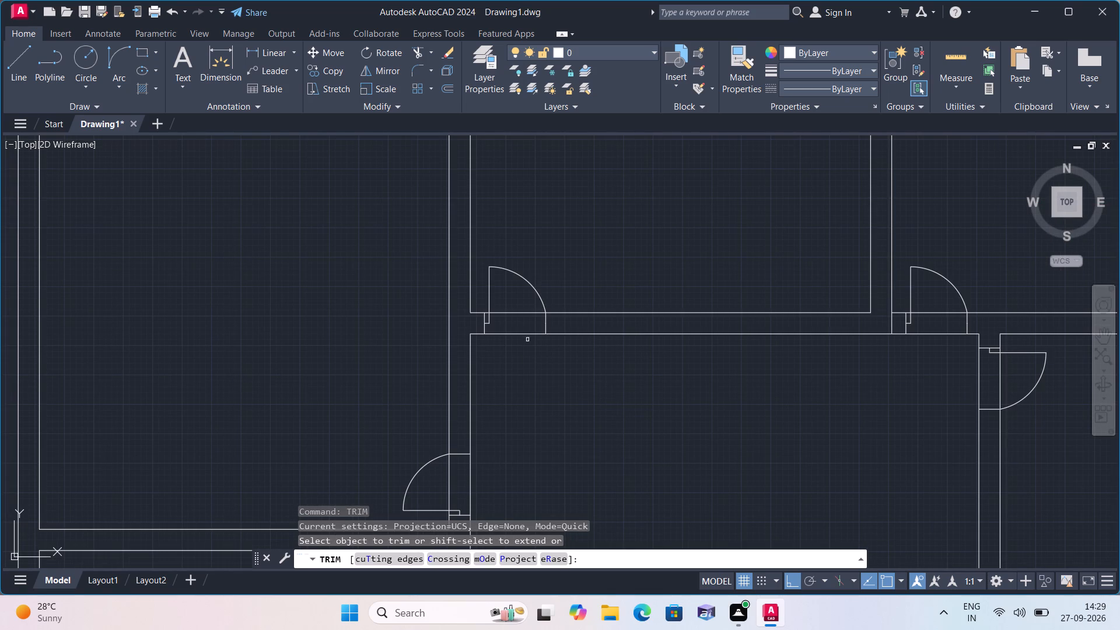
pyautogui.click(517, 304)
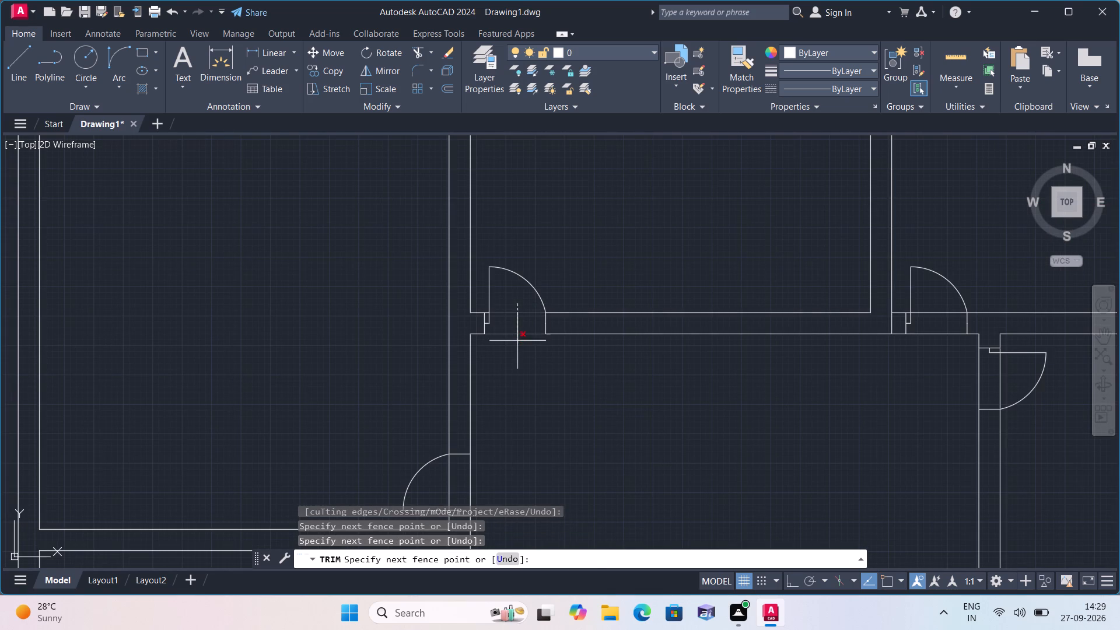
pyautogui.click(517, 359)
pyautogui.scroll(2, 480, 313)
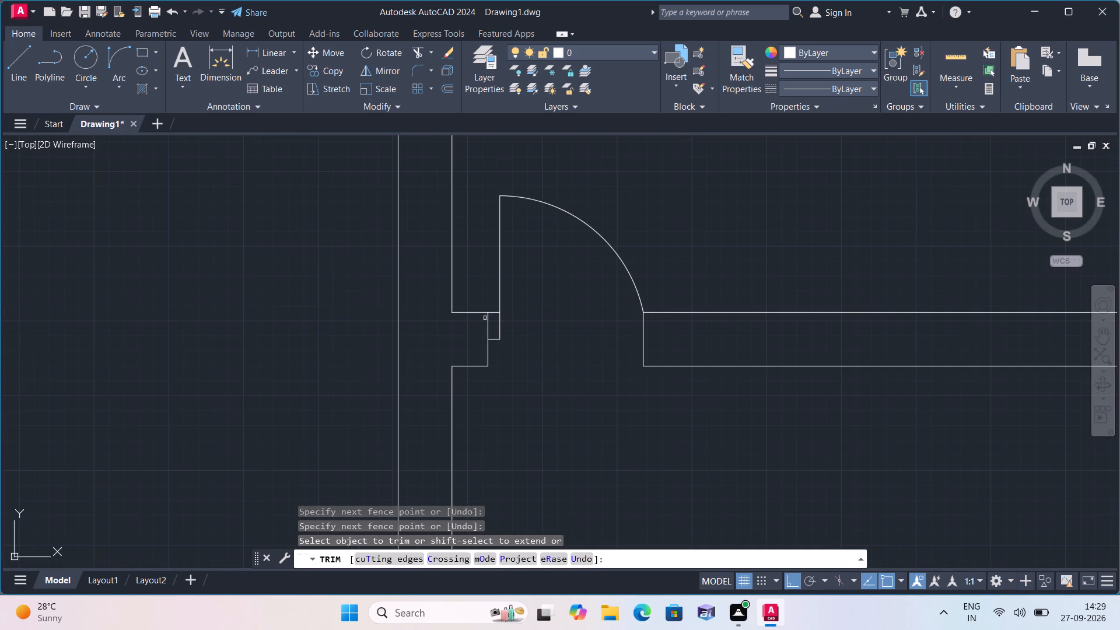
pyautogui.click(496, 313)
# Trim both wall faces across the east door opening in the hall's north wall, plus the stub between its jamb and leaf.
pyautogui.scroll(-2, 538, 402)
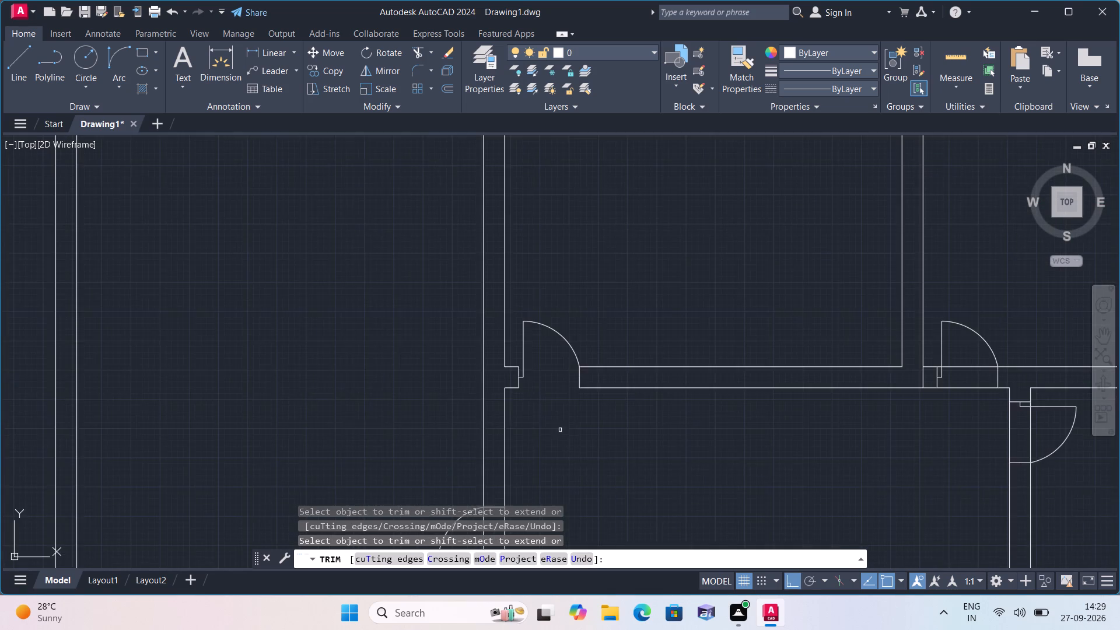
pyautogui.scroll(-1, 573, 429)
pyautogui.moveTo(562, 421); pyautogui.dragTo(441, 357, button='middle')
pyautogui.scroll(1, 685, 325)
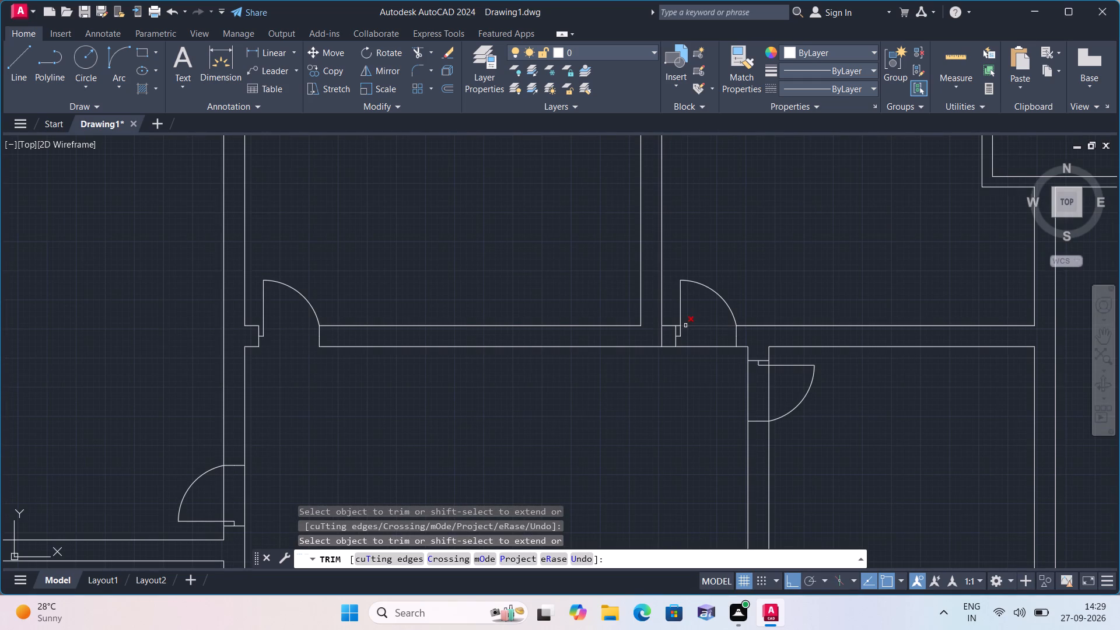
pyautogui.click(694, 323)
pyautogui.click(696, 353)
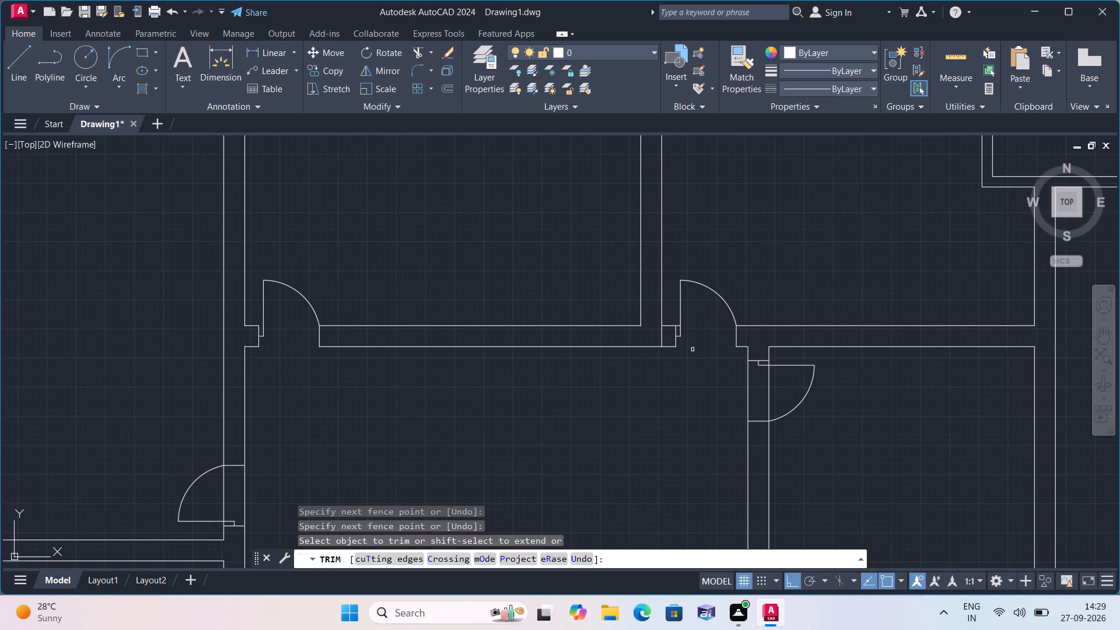
pyautogui.scroll(3, 672, 326)
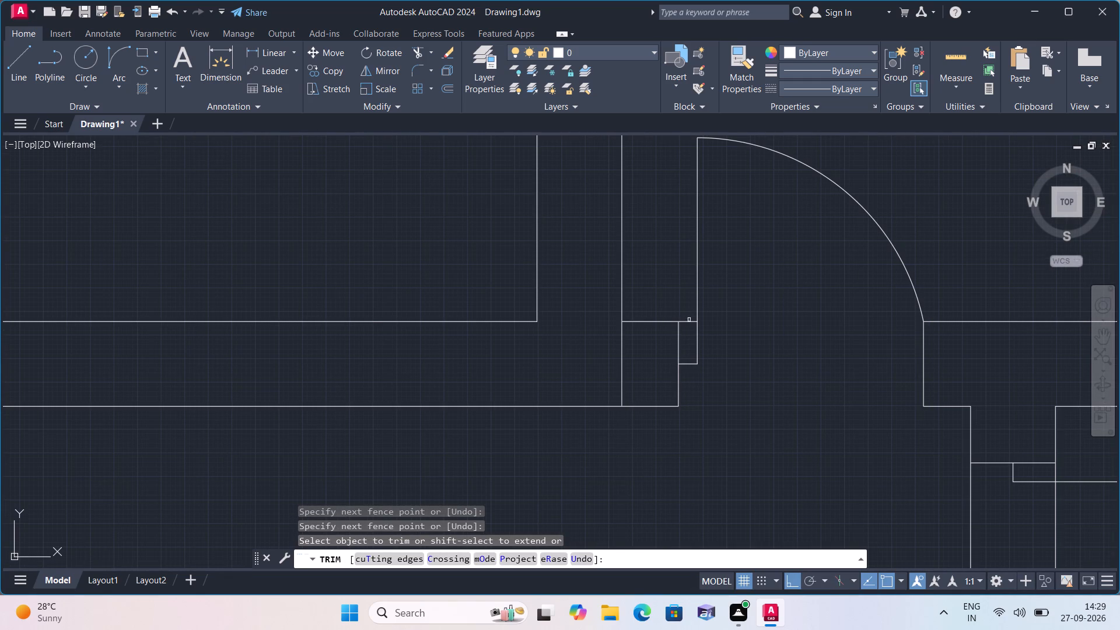
pyautogui.click(688, 323)
# Trim both wall faces across the door opening in the hall's east wall, plus the stub between its north jamb and leaf.
pyautogui.scroll(-3, 673, 342)
pyautogui.moveTo(673, 439); pyautogui.dragTo(595, 344, button='middle')
pyautogui.click(758, 355)
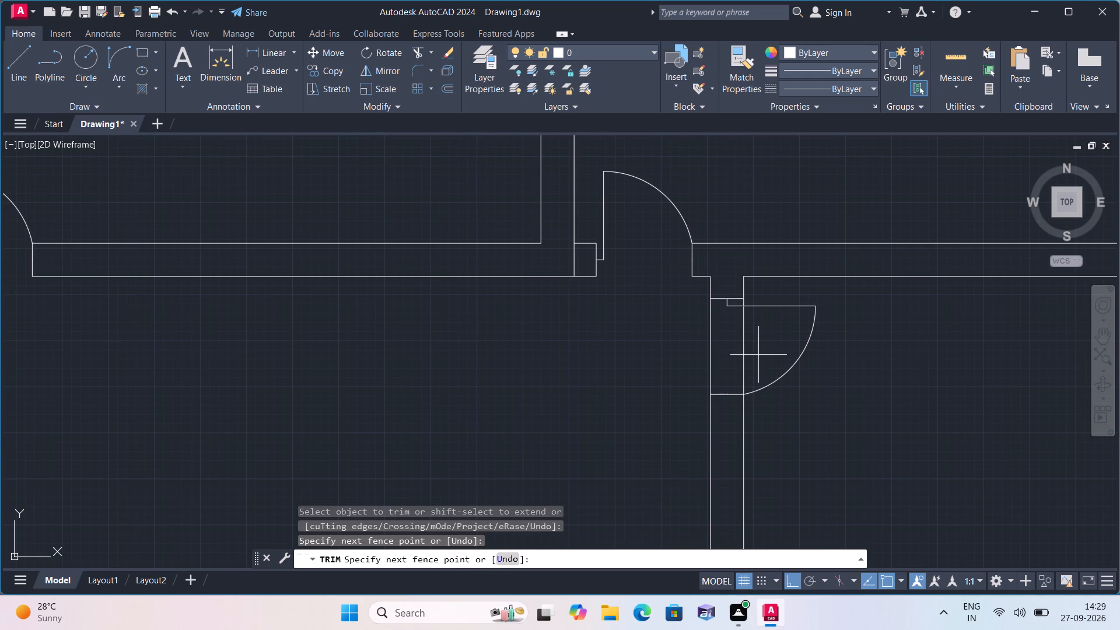
pyautogui.click(674, 359)
pyautogui.moveTo(643, 418); pyautogui.dragTo(635, 439, button='middle')
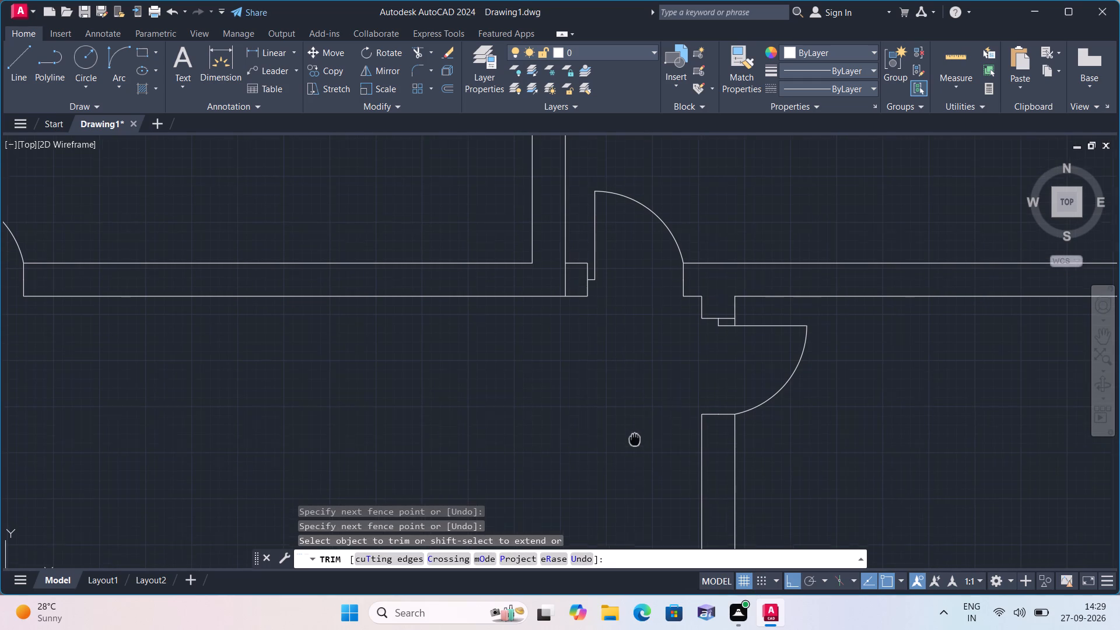
pyautogui.scroll(2, 752, 315)
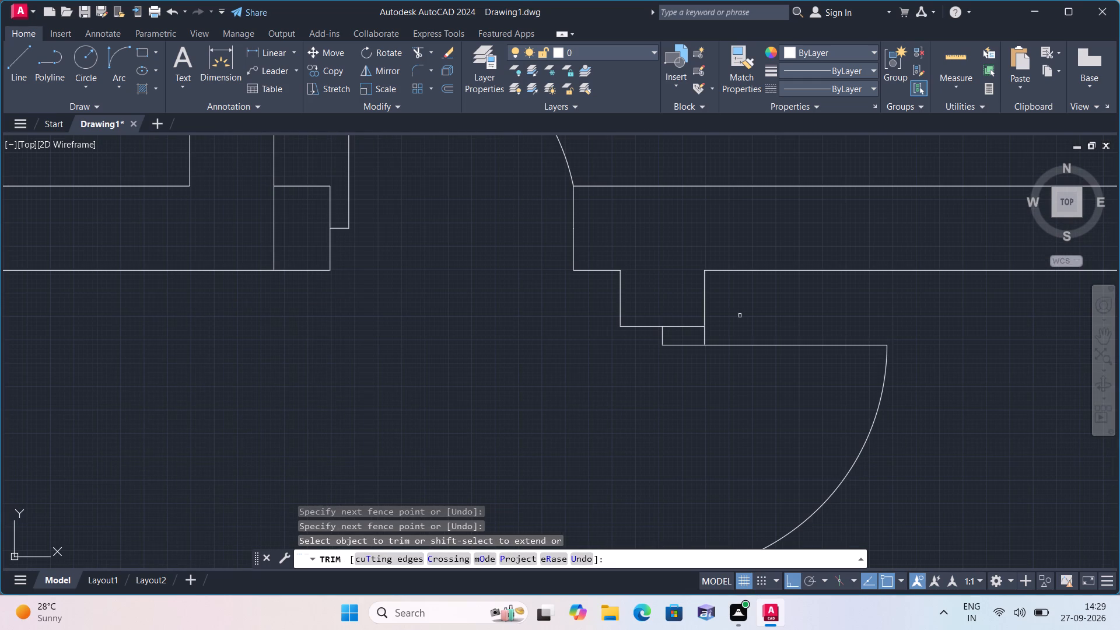
pyautogui.click(706, 333)
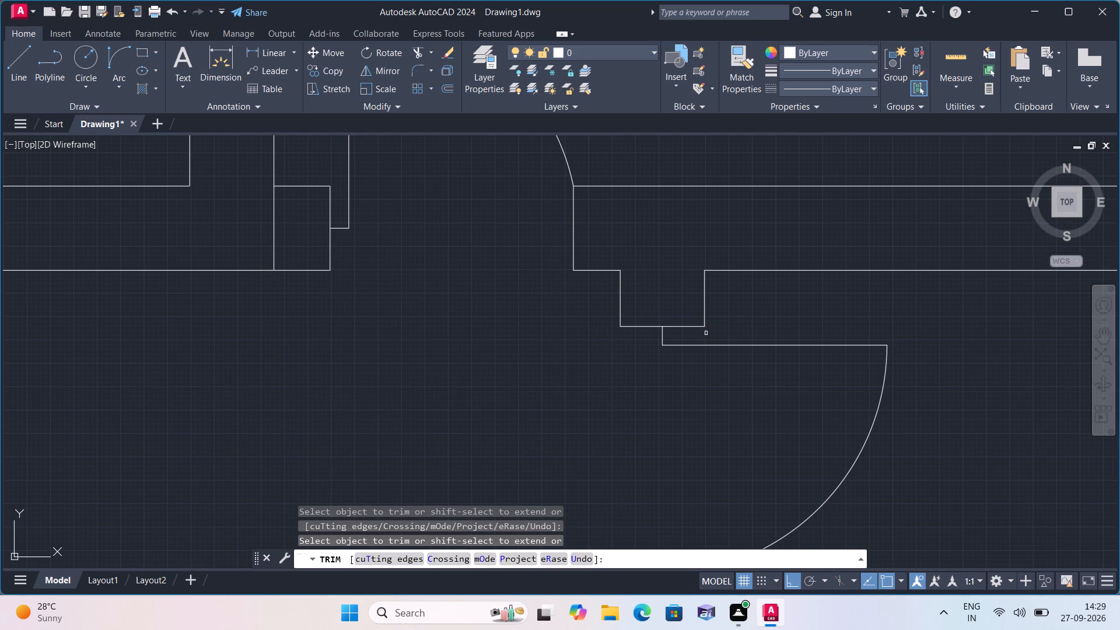
# Trim both wall faces across the northern door opening in the hall's west wall, plus the stub between its jamb and leaf.
pyautogui.scroll(-3, 706, 333)
pyautogui.moveTo(433, 395); pyautogui.dragTo(527, 317, button='middle')
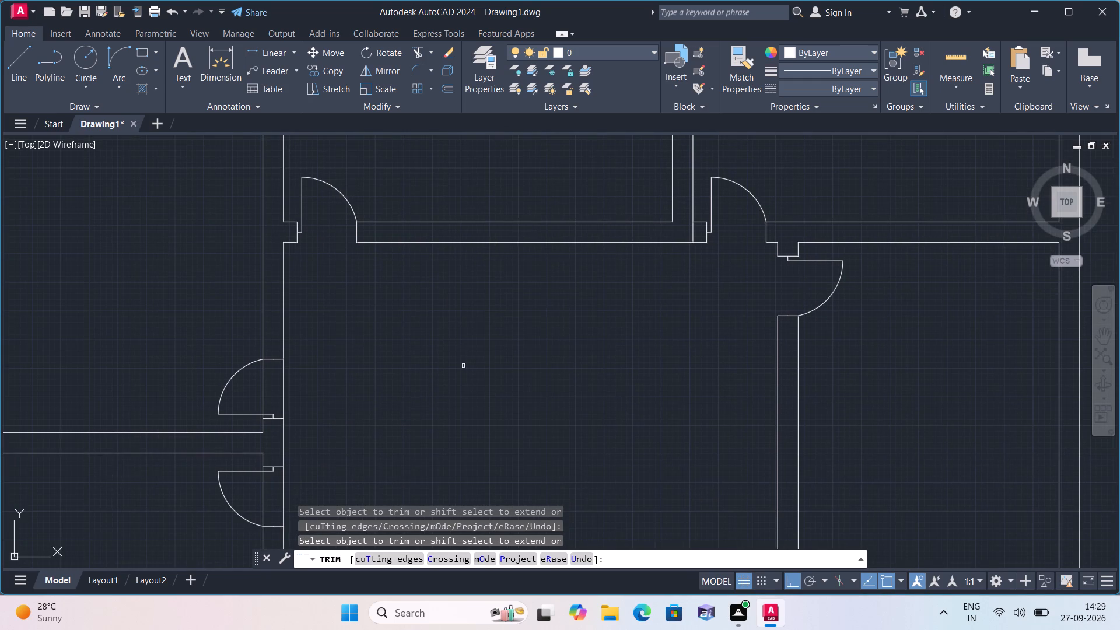
pyautogui.click(260, 386)
pyautogui.click(340, 377)
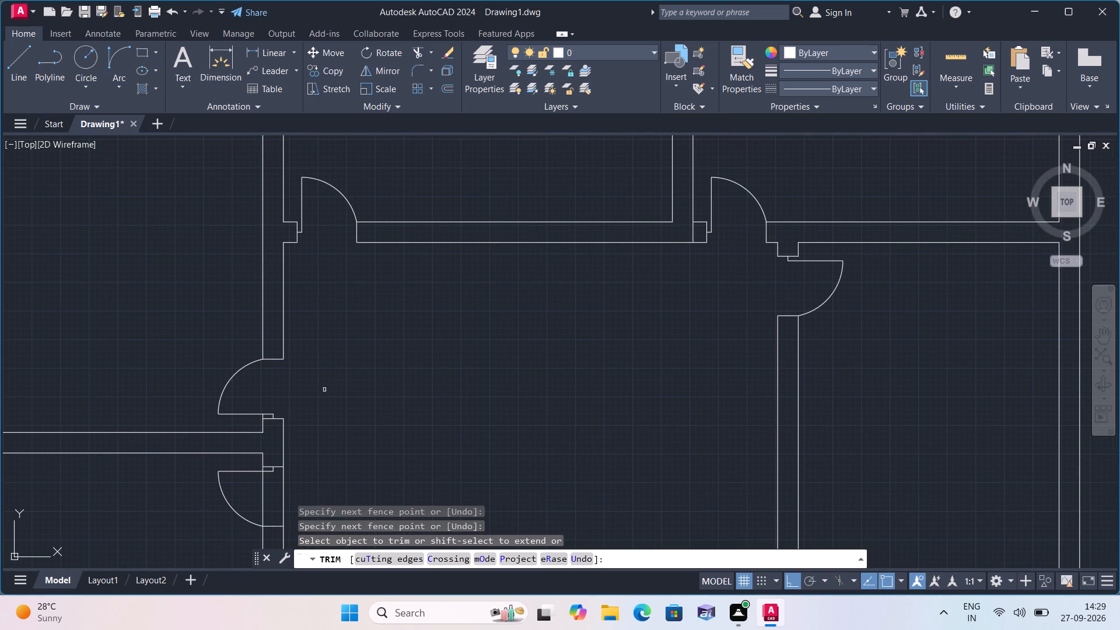
pyautogui.scroll(3, 254, 417)
pyautogui.click(264, 416)
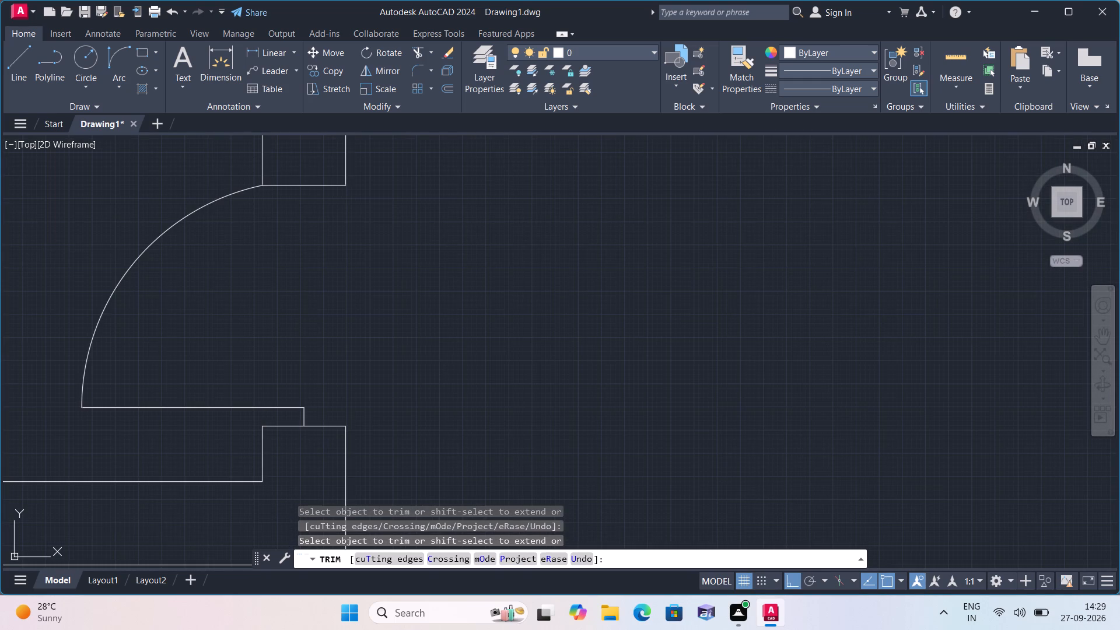
# Trim both wall faces across the southern door opening in the hall's west wall, plus the stub between its jamb and leaf.
pyautogui.scroll(-3, 255, 419)
pyautogui.moveTo(371, 414); pyautogui.dragTo(426, 345, button='middle')
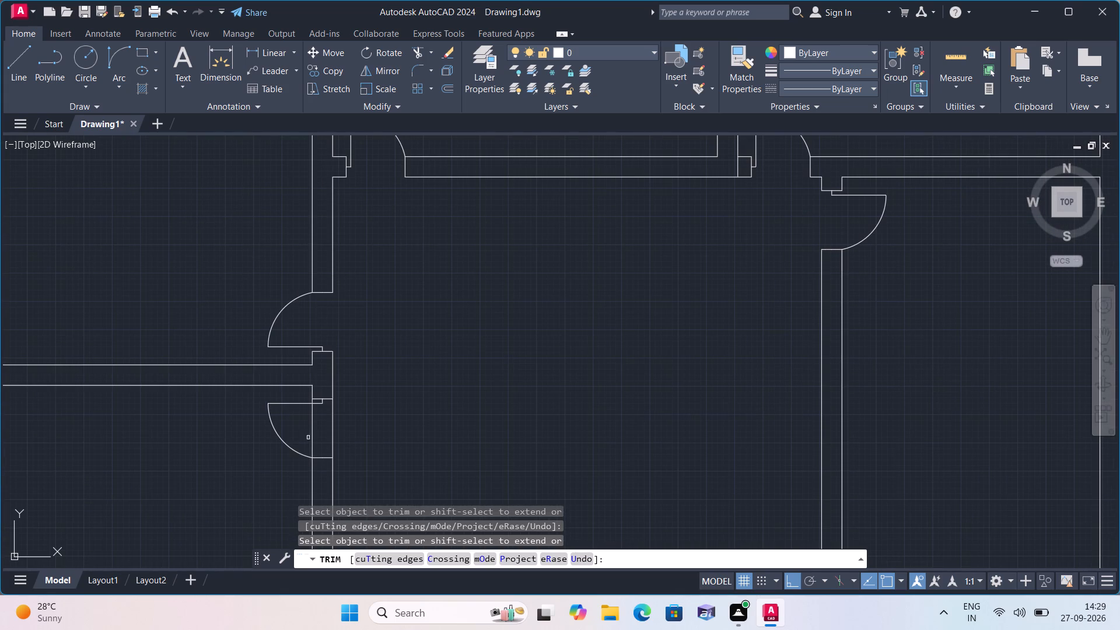
pyautogui.click(305, 433)
pyautogui.click(350, 429)
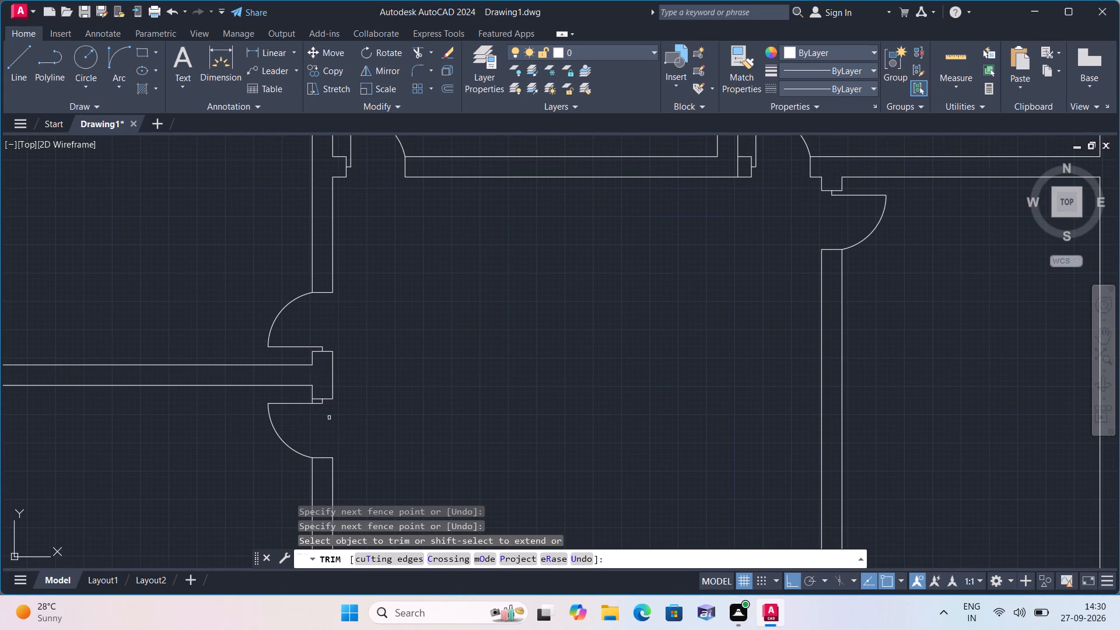
pyautogui.scroll(2, 311, 398)
pyautogui.click(311, 406)
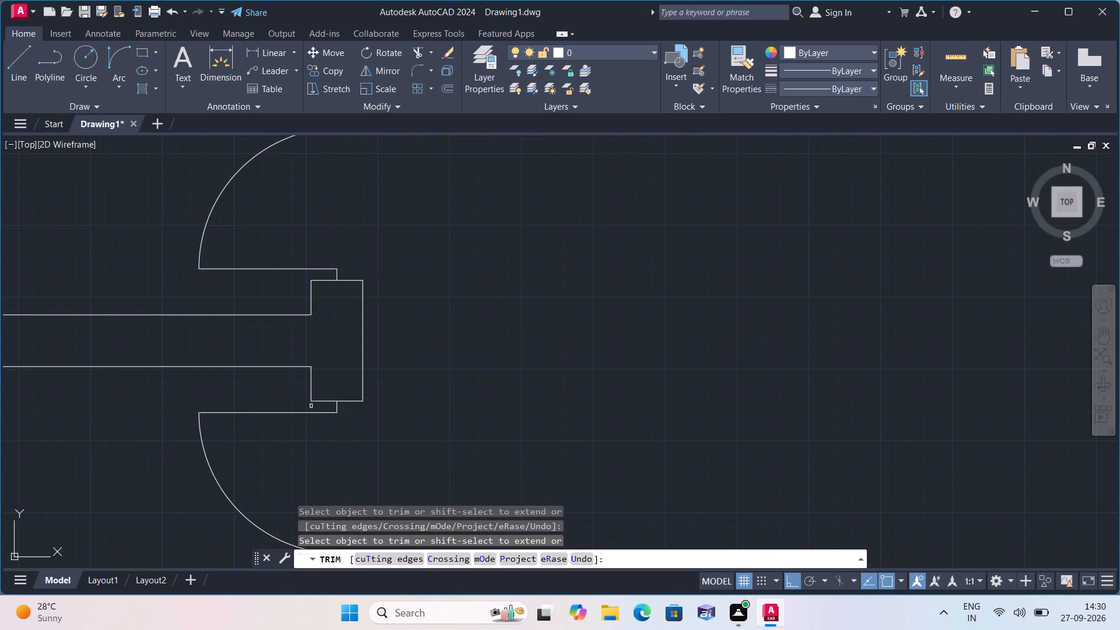
# Trim both wall faces across the door opening between the two rooms east of the hall, plus the stub between its jamb and leaf.
pyautogui.scroll(-3, 307, 408)
pyautogui.scroll(-2, 447, 424)
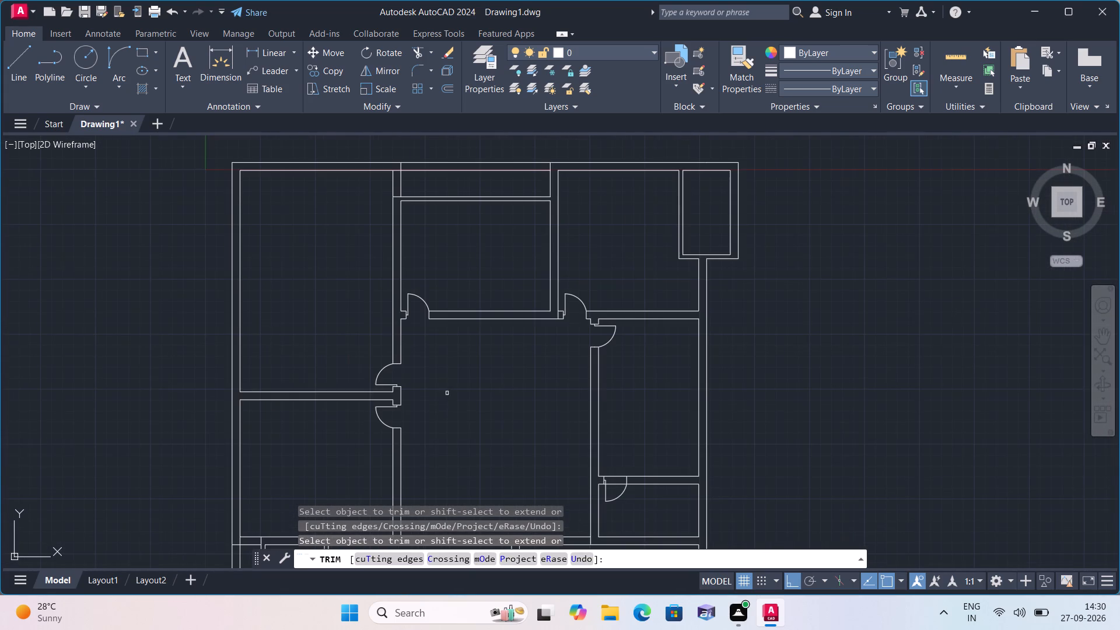
pyautogui.moveTo(443, 436); pyautogui.dragTo(415, 351, button='middle')
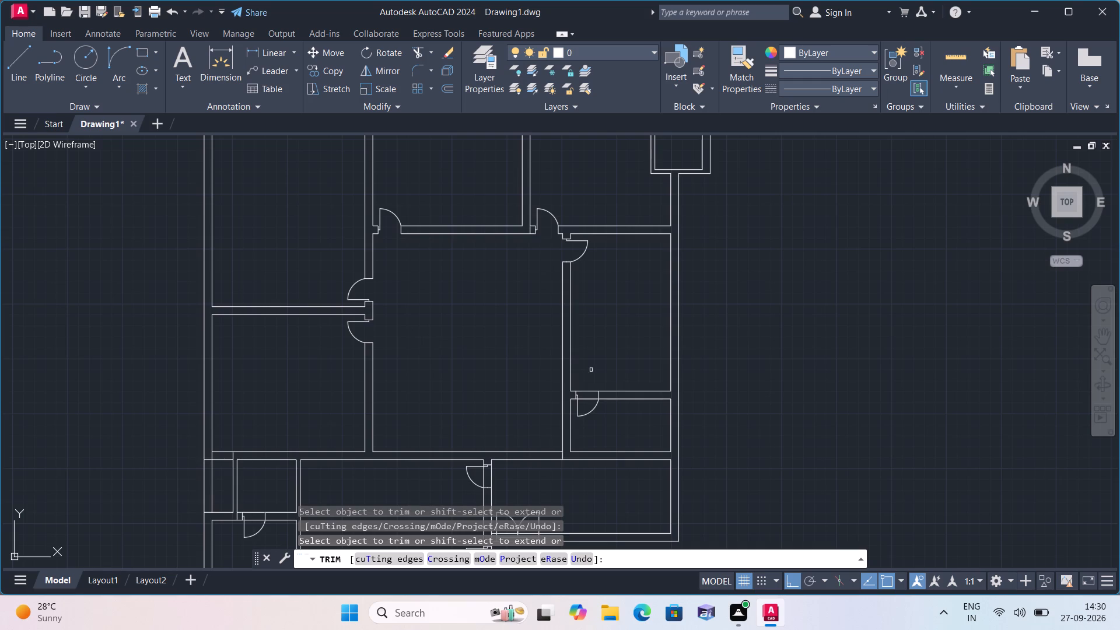
pyautogui.scroll(2, 597, 380)
pyautogui.click(561, 435)
pyautogui.click(561, 397)
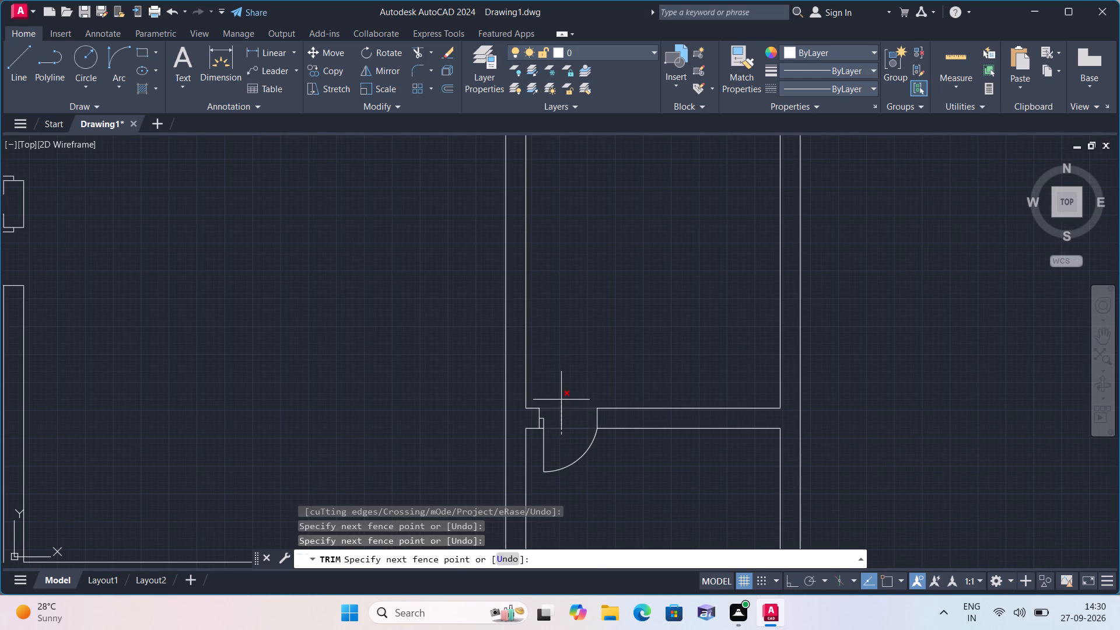
pyautogui.scroll(2, 527, 436)
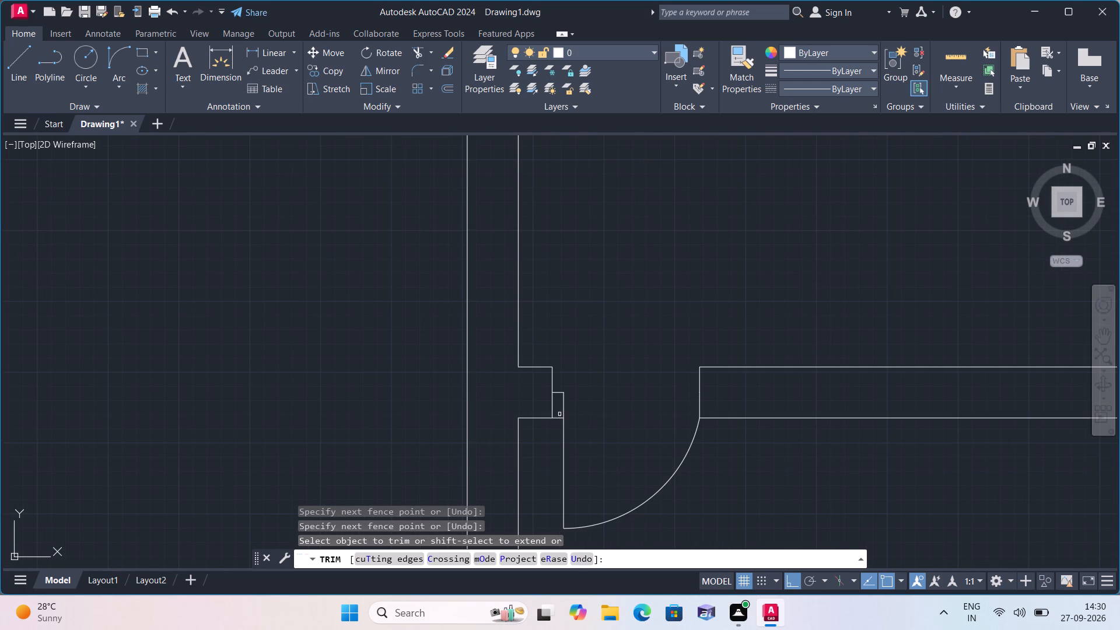
pyautogui.click(558, 419)
# Trim both wall faces across the northern door opening in the double-door room's west wall, plus the stub between its jamb and leaf.
pyautogui.scroll(-3, 518, 425)
pyautogui.moveTo(423, 445); pyautogui.dragTo(421, 444, button='middle')
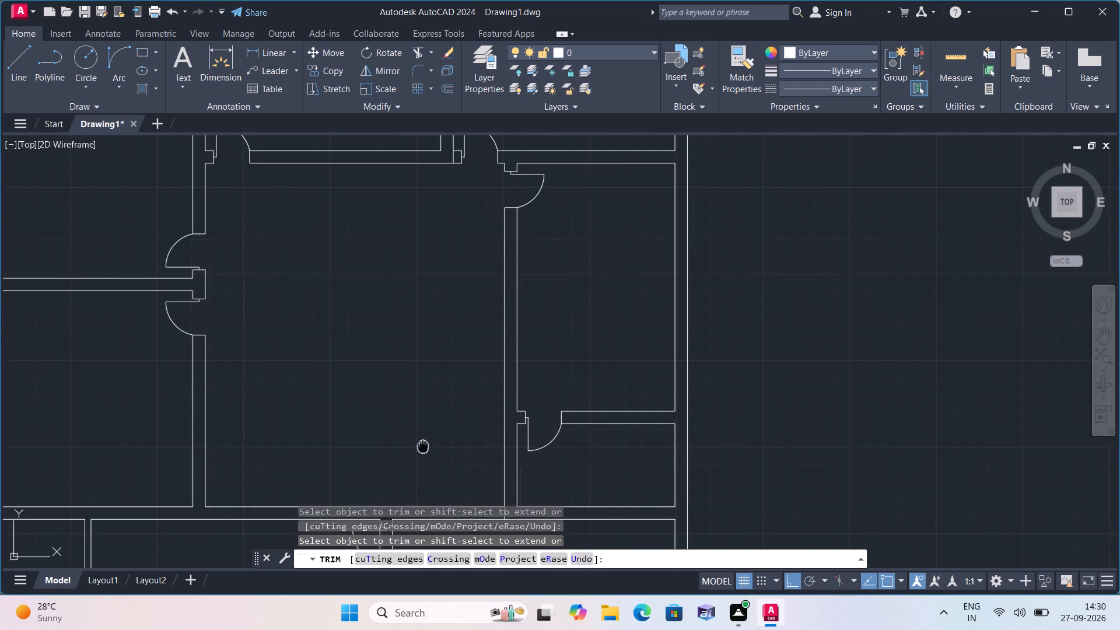
pyautogui.moveTo(421, 444); pyautogui.dragTo(427, 377, button='middle')
pyautogui.scroll(-1, 415, 429)
pyautogui.moveTo(296, 473); pyautogui.dragTo(357, 406, button='middle')
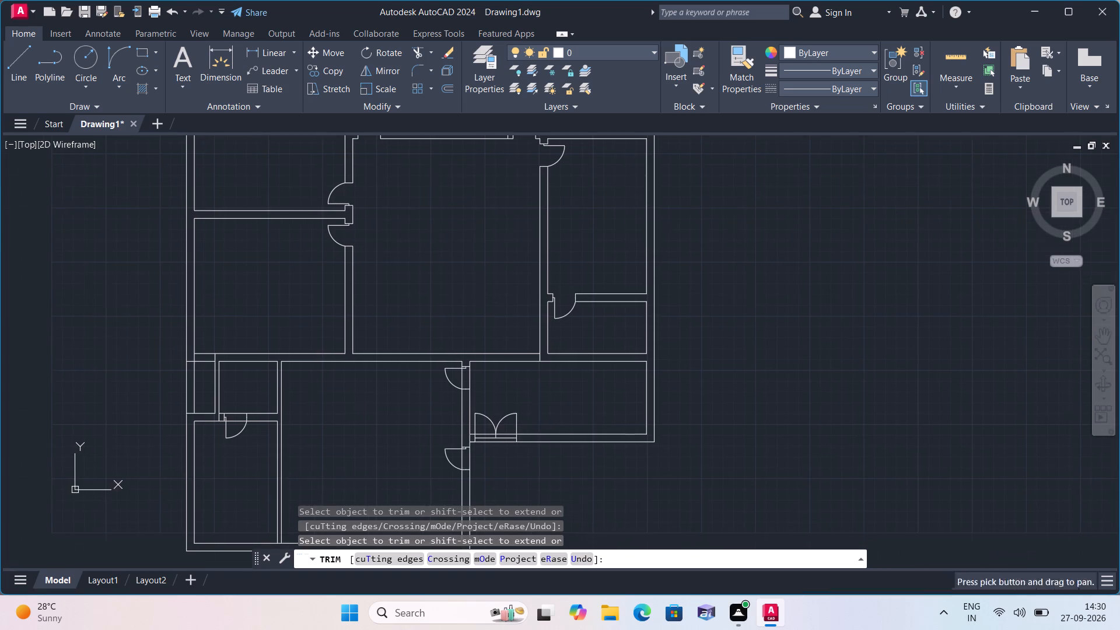
pyautogui.scroll(2, 468, 384)
pyautogui.click(483, 377)
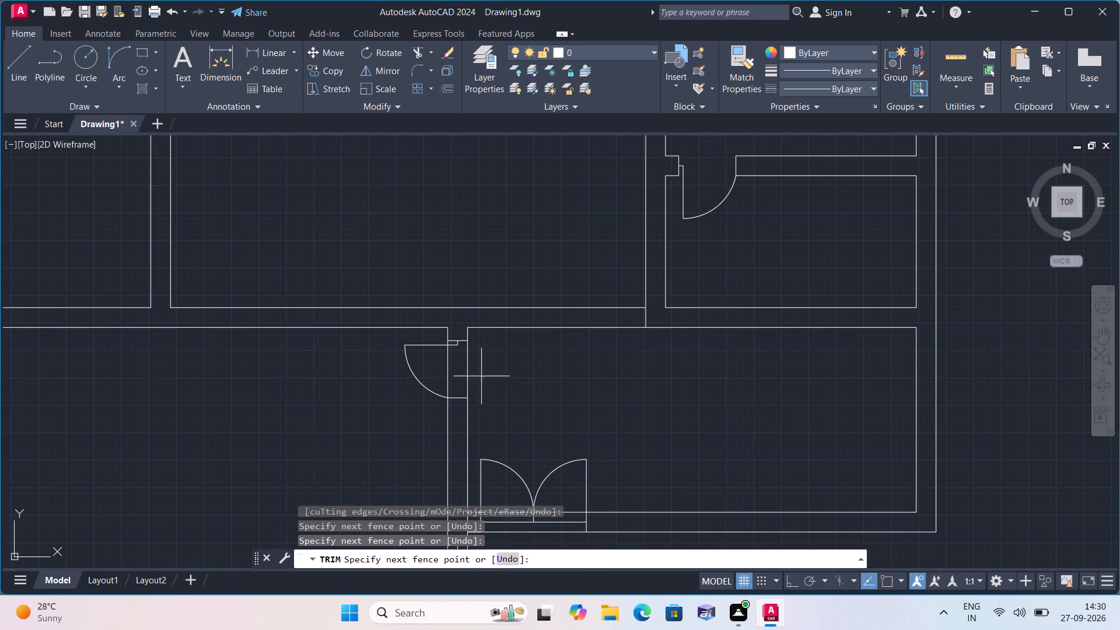
pyautogui.click(437, 378)
pyautogui.moveTo(444, 376); pyautogui.dragTo(456, 407, button='middle')
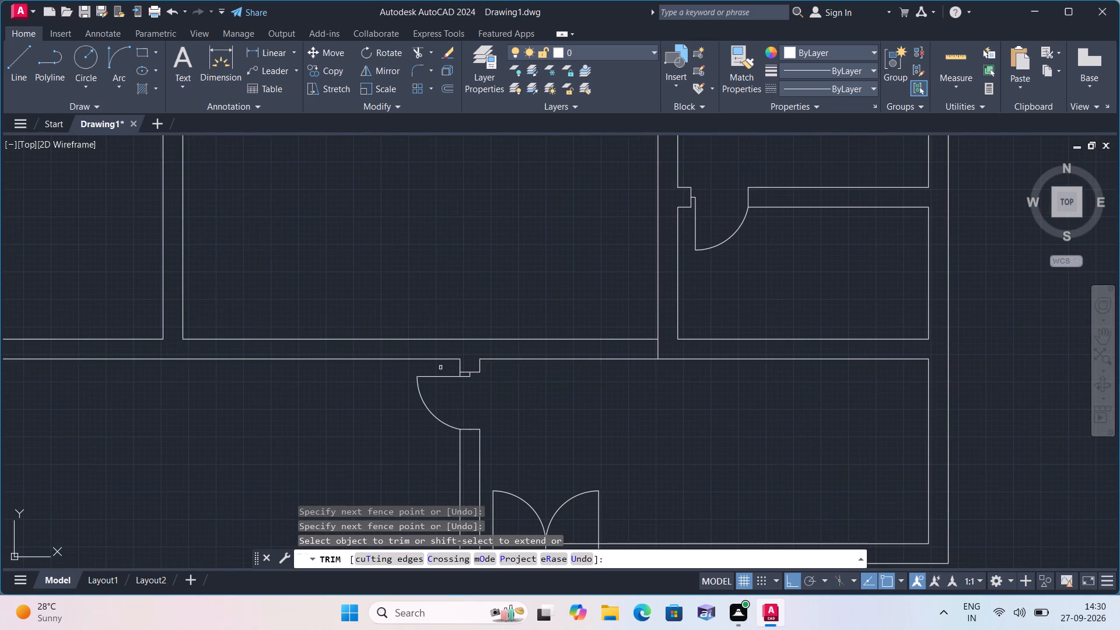
pyautogui.scroll(3, 462, 372)
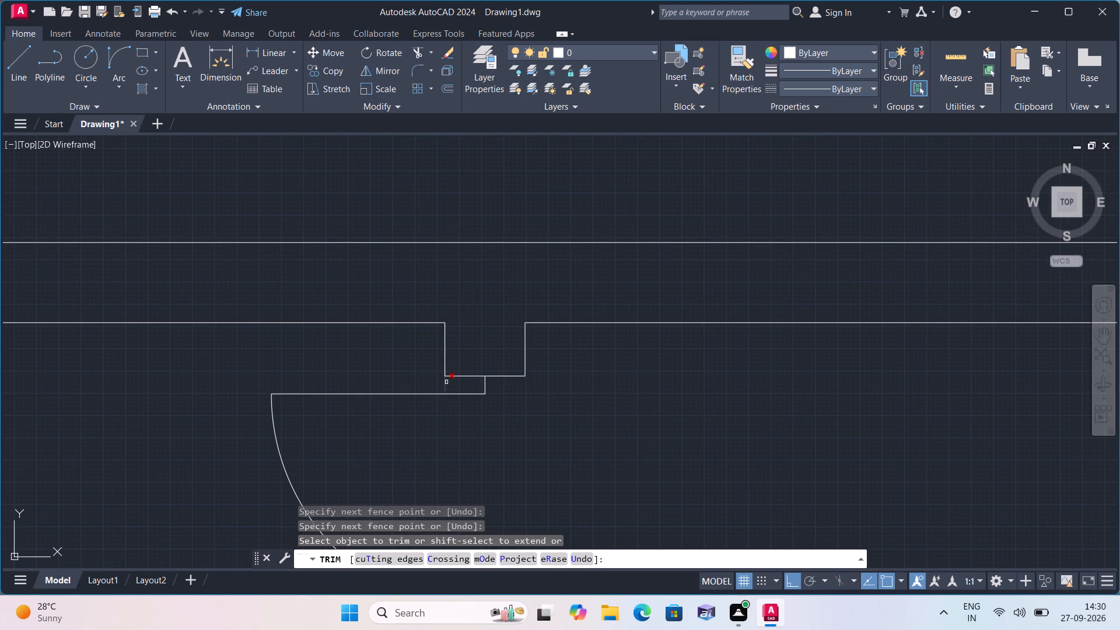
pyautogui.click(446, 382)
# Trim the wall faces, threshold and centre lines out of the double-door opening, plus the line closing its short west wall stub.
pyautogui.scroll(-3, 443, 385)
pyautogui.moveTo(497, 423); pyautogui.dragTo(494, 344, button='middle')
pyautogui.scroll(-1, 494, 344)
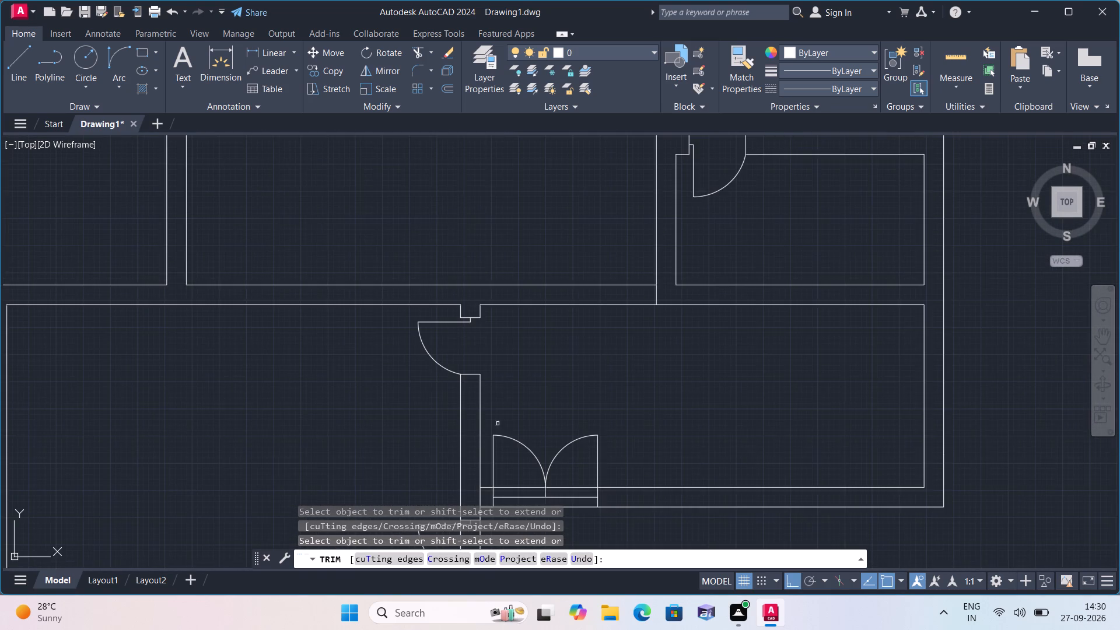
pyautogui.moveTo(558, 410); pyautogui.dragTo(530, 348, button='middle')
pyautogui.scroll(2, 526, 428)
pyautogui.click(536, 415)
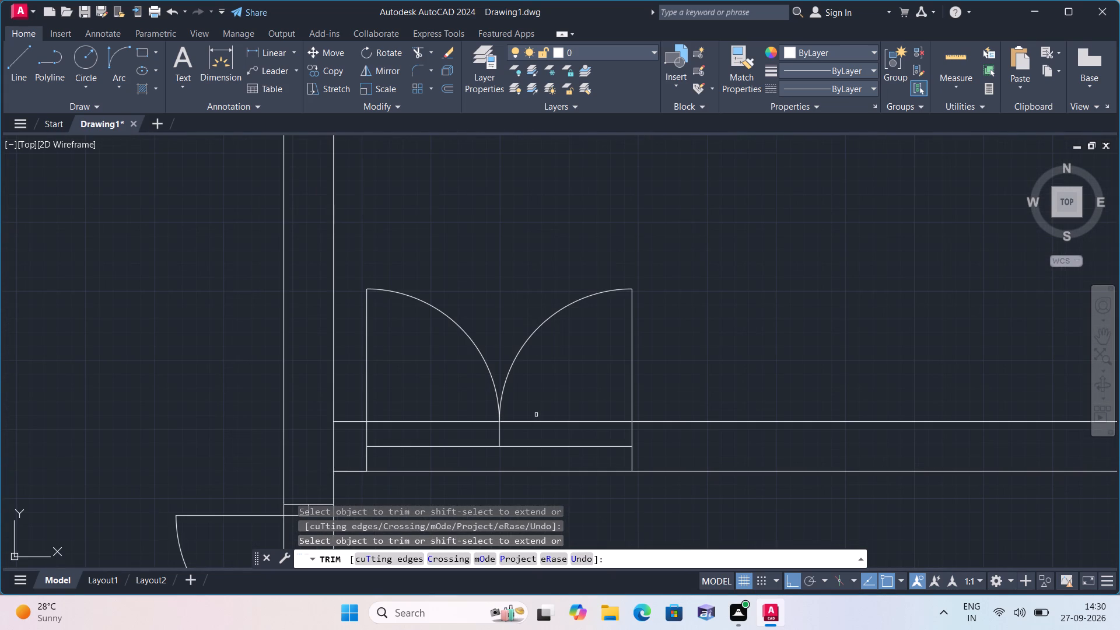
pyautogui.click(539, 474)
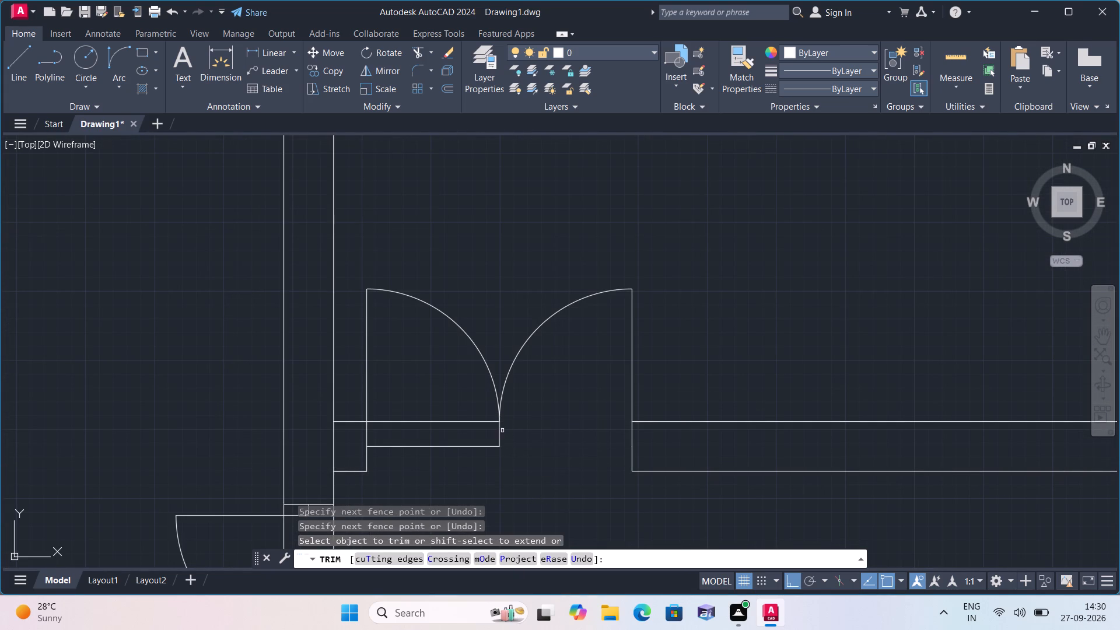
pyautogui.click(502, 430)
pyautogui.click(453, 414)
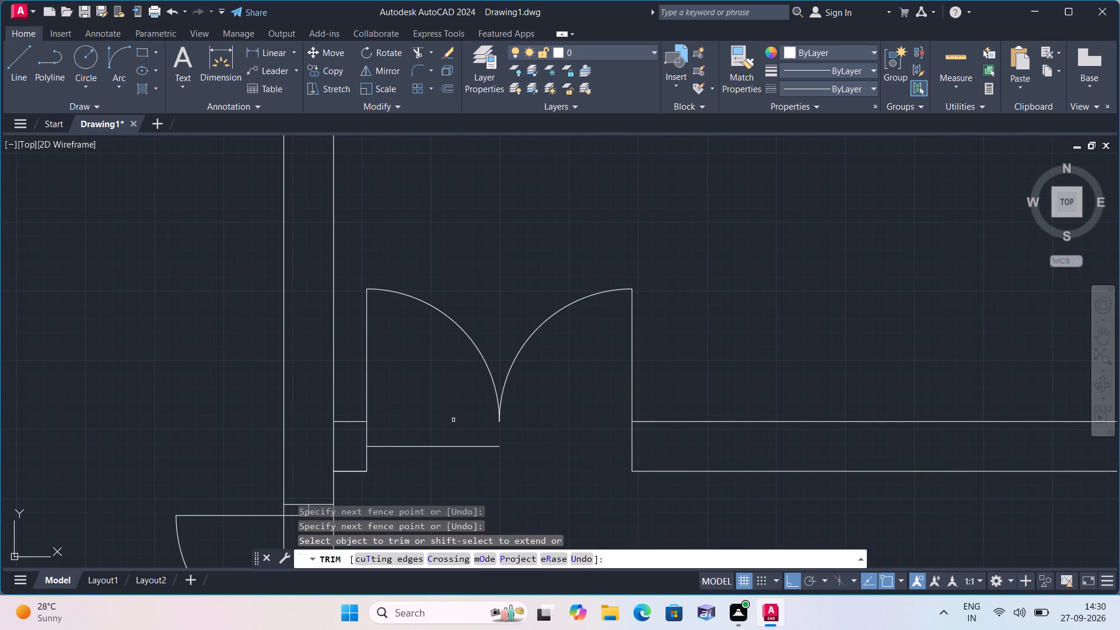
pyautogui.click(456, 439)
pyautogui.click(456, 458)
pyautogui.click(334, 445)
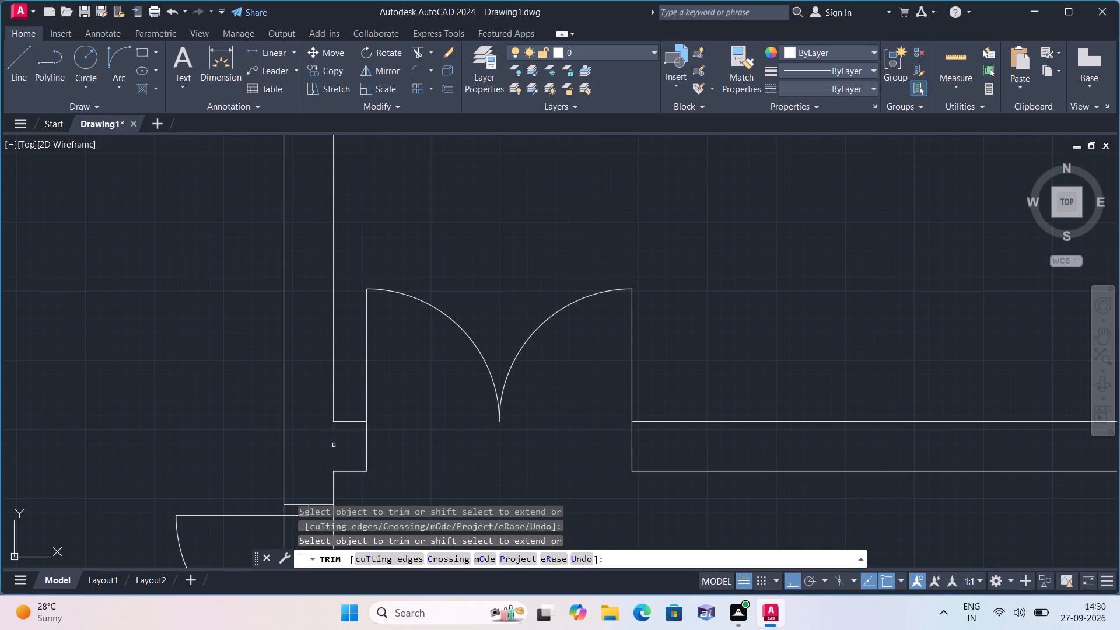
# Trim both wall faces across the door opening just southwest of the double door, plus the stub between its jamb and leaf.
pyautogui.scroll(-3, 334, 444)
pyautogui.click(321, 473)
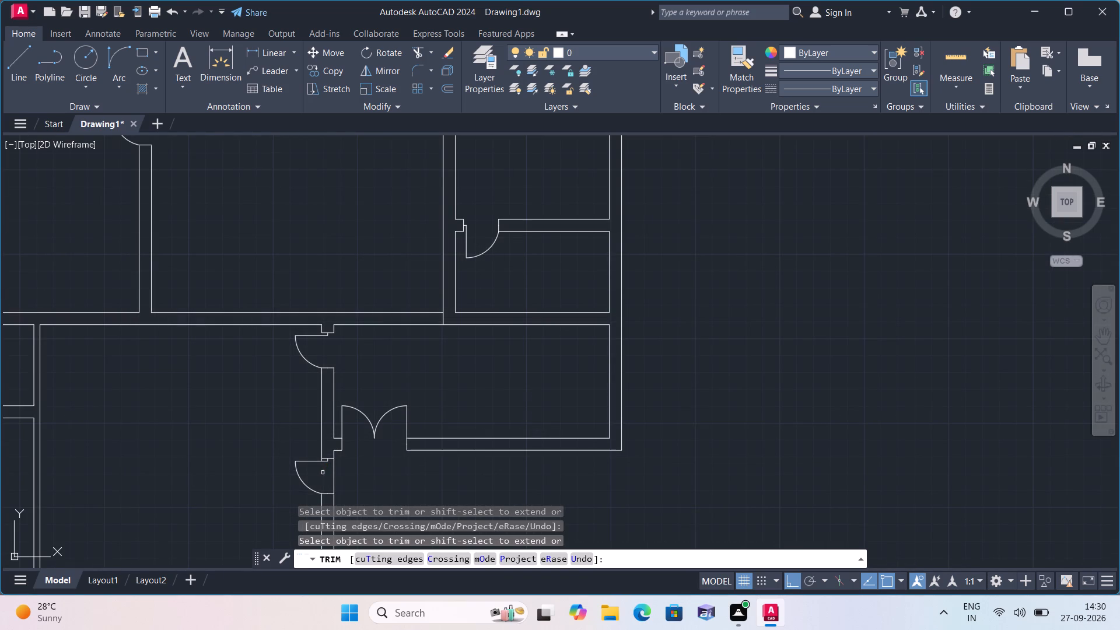
pyautogui.click(338, 471)
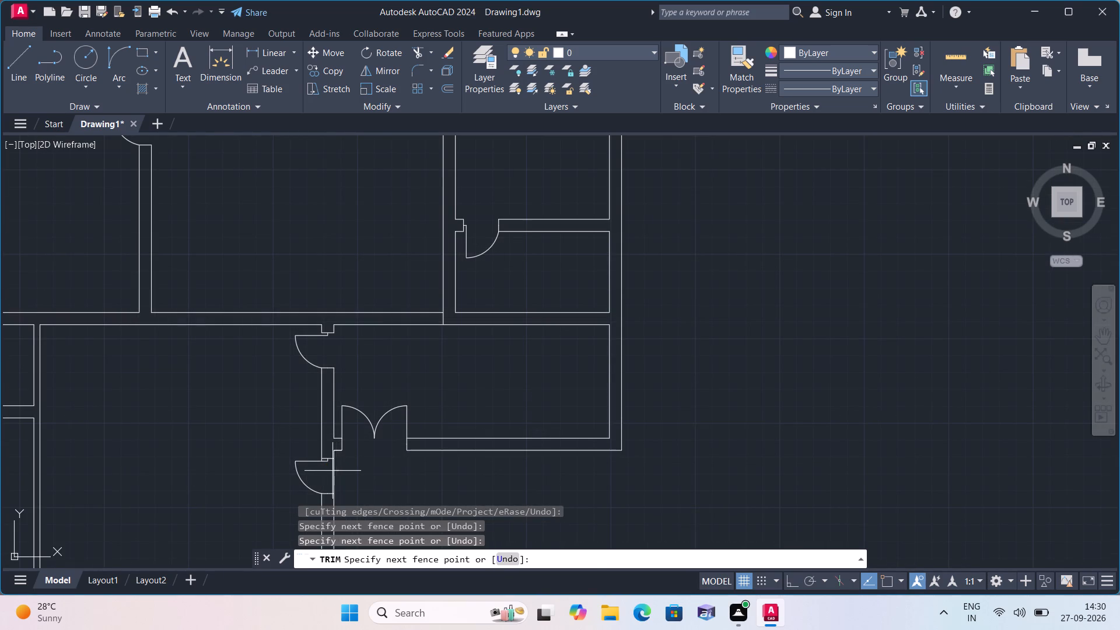
pyautogui.click(328, 471)
pyautogui.scroll(3, 327, 459)
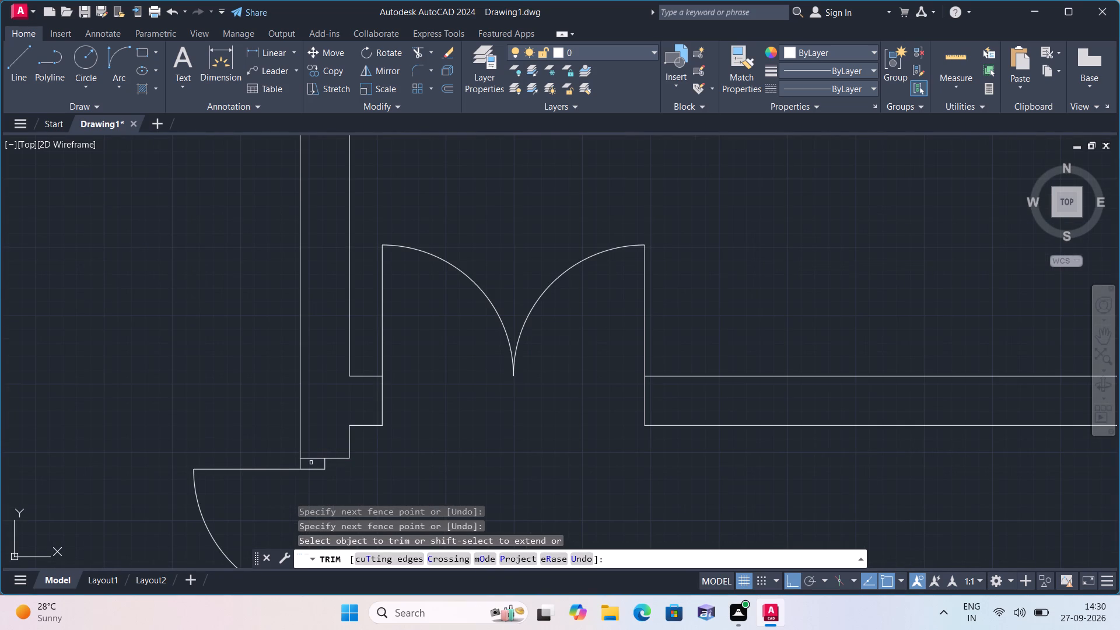
pyautogui.click(300, 463)
# Trim both wall faces across the door opening between the two southwest rooms, plus the stub between its jamb and leaf.
pyautogui.scroll(-2, 215, 421)
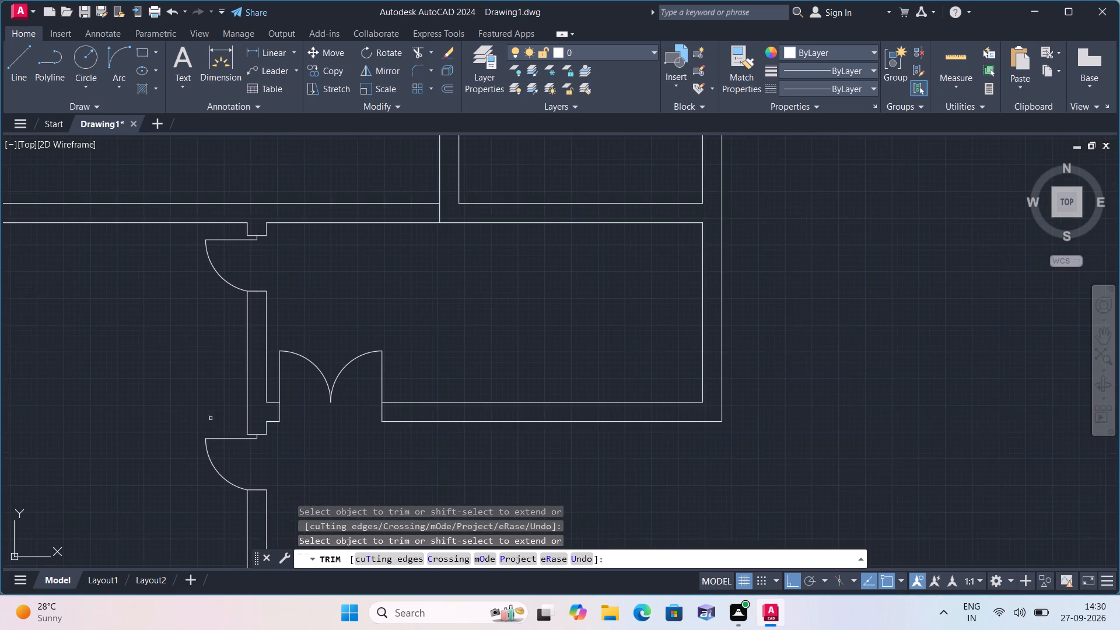
pyautogui.scroll(-1, 59, 422)
pyautogui.moveTo(59, 422); pyautogui.dragTo(226, 363, button='middle')
pyautogui.scroll(-1, 140, 404)
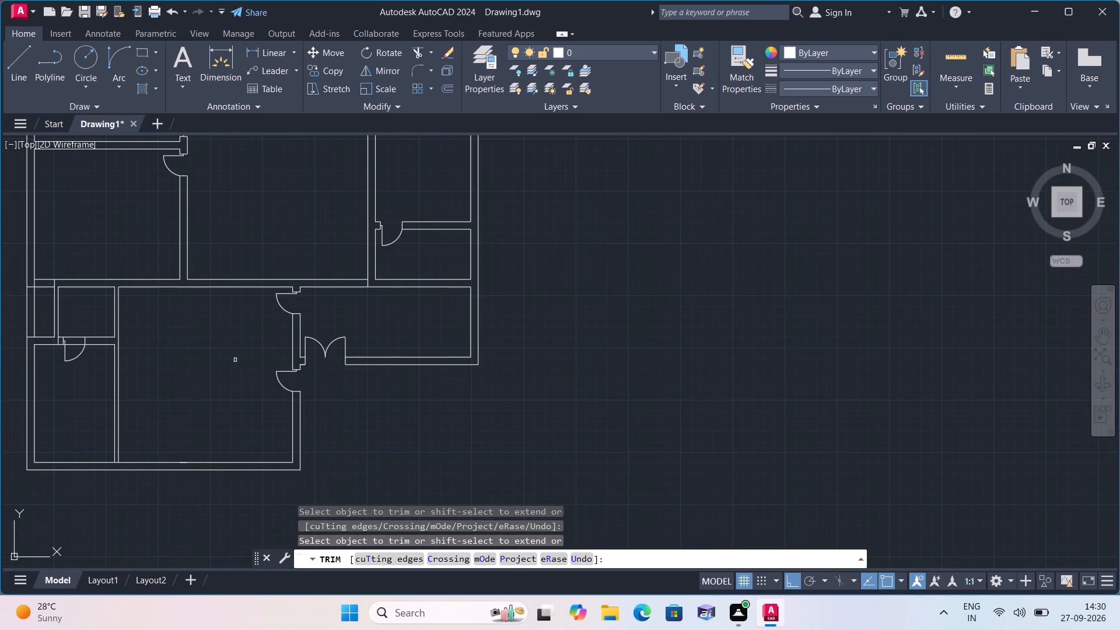
pyautogui.scroll(-1, 235, 360)
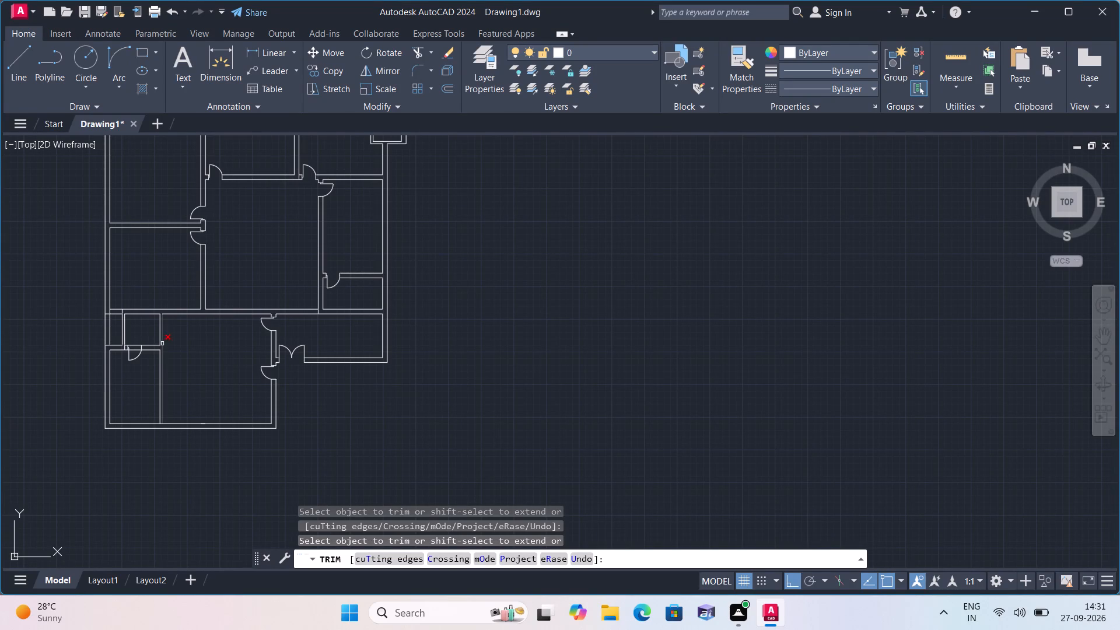
pyautogui.scroll(3, 135, 333)
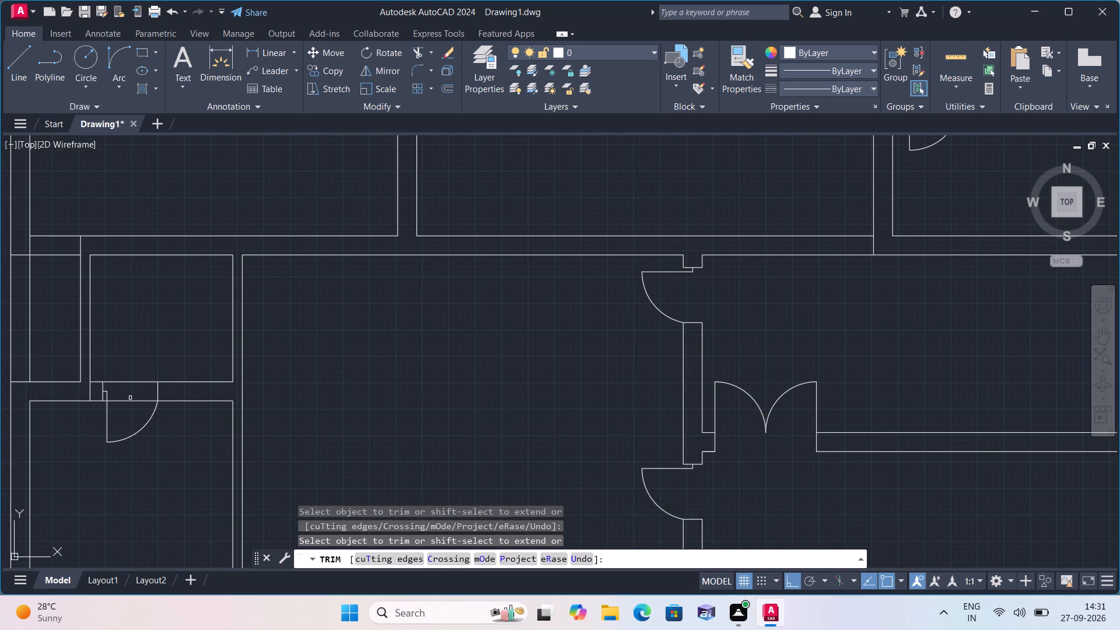
pyautogui.click(131, 401)
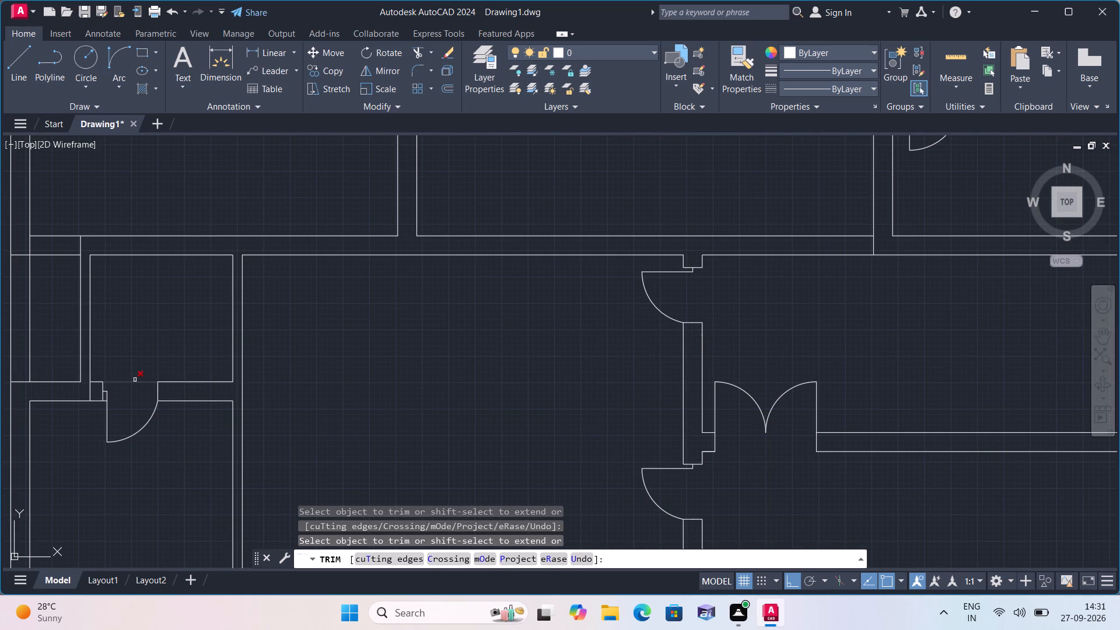
pyautogui.click(135, 380)
pyautogui.scroll(4, 113, 400)
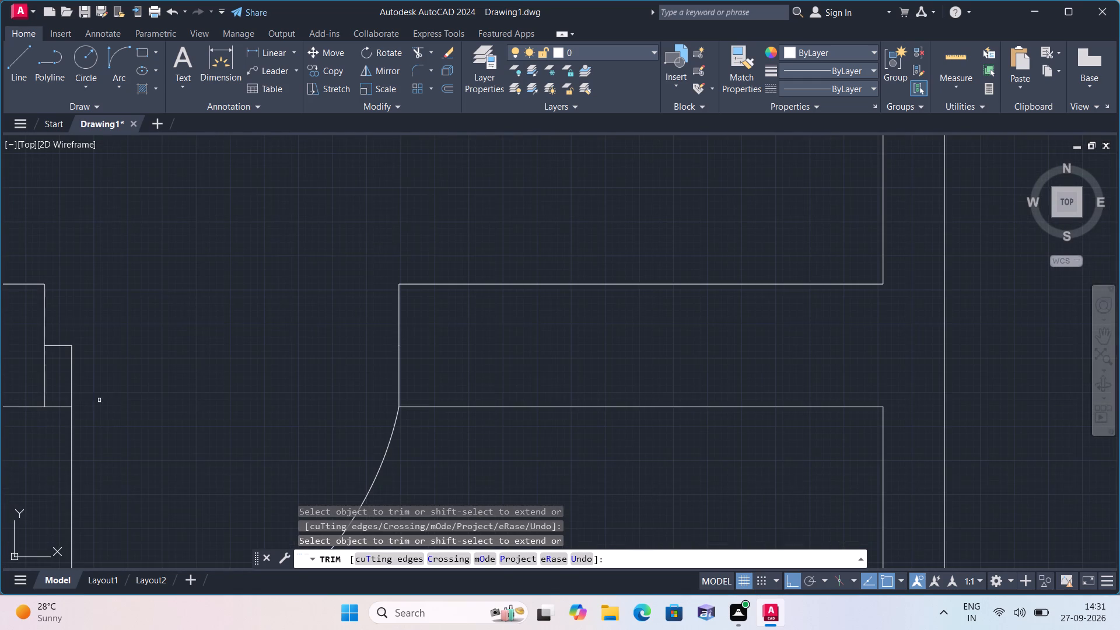
pyautogui.click(65, 405)
# Offset the leaf line of the door just southwest of the double door 1" toward the south.
pyautogui.scroll(-3, 64, 402)
pyautogui.moveTo(136, 379); pyautogui.dragTo(300, 327, button='middle')
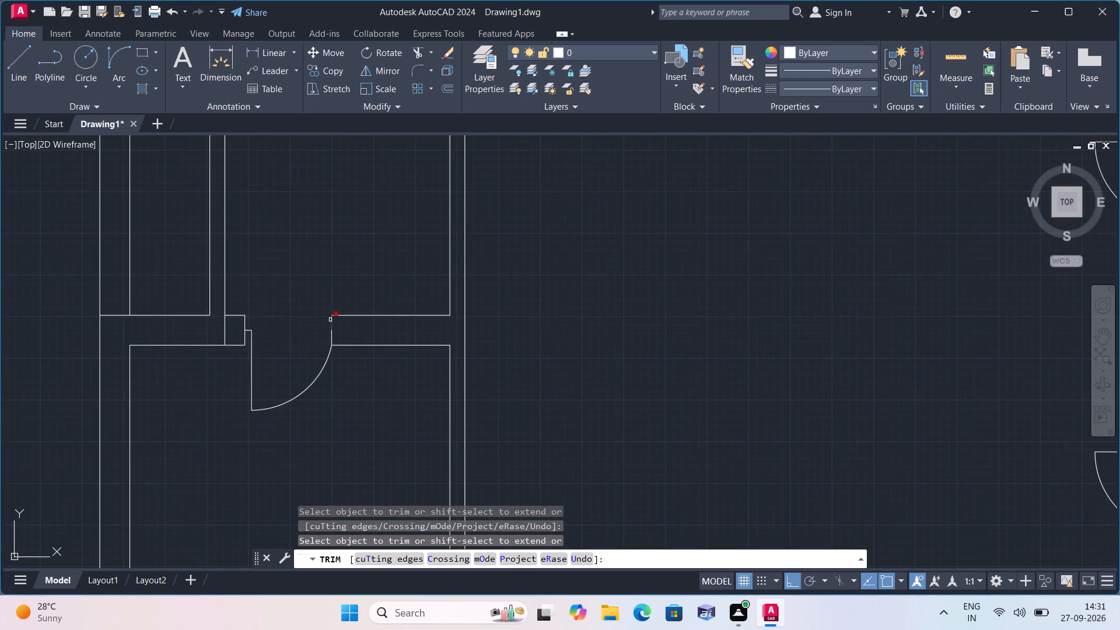
pyautogui.scroll(-2, 330, 320)
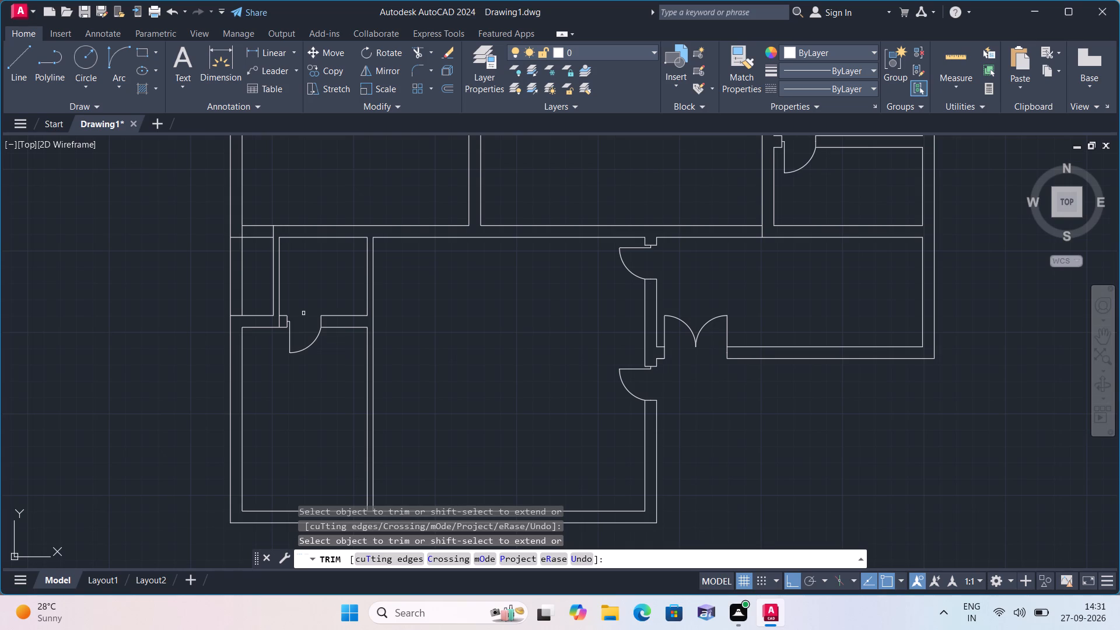
pyautogui.press('Escape')
pyautogui.write('off')
pyautogui.press('space')
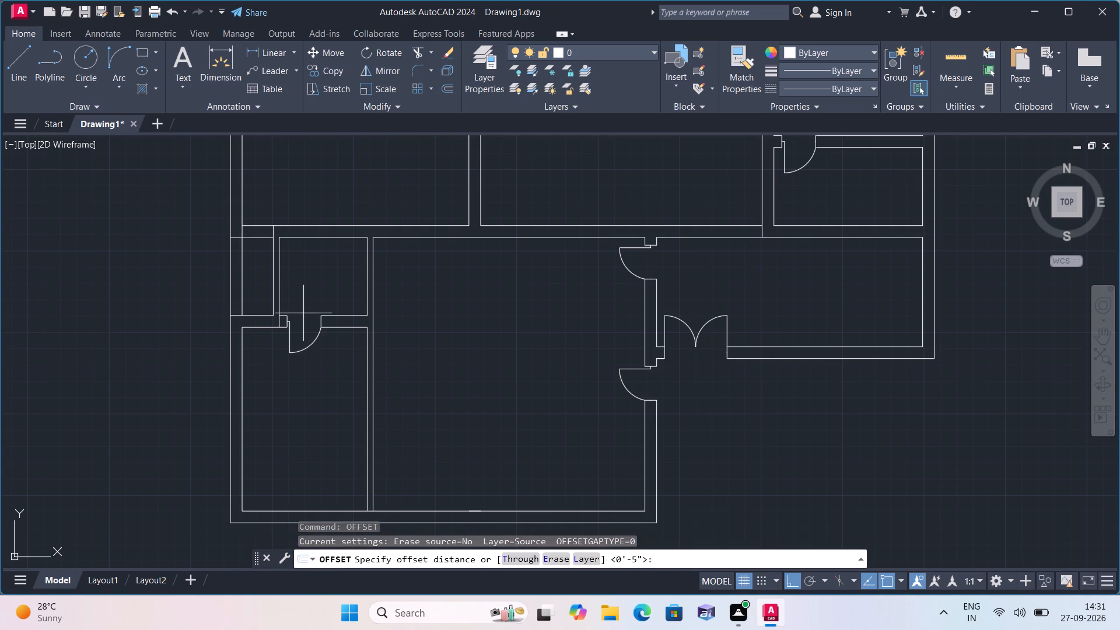
pyautogui.write('1"')
pyautogui.press('space')
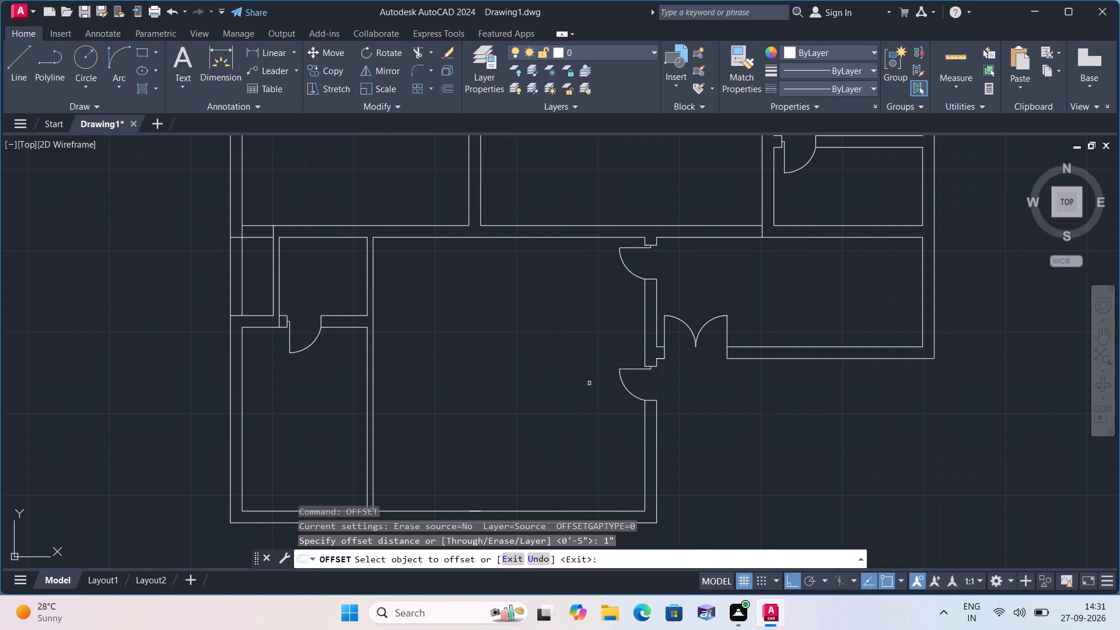
pyautogui.scroll(1, 631, 373)
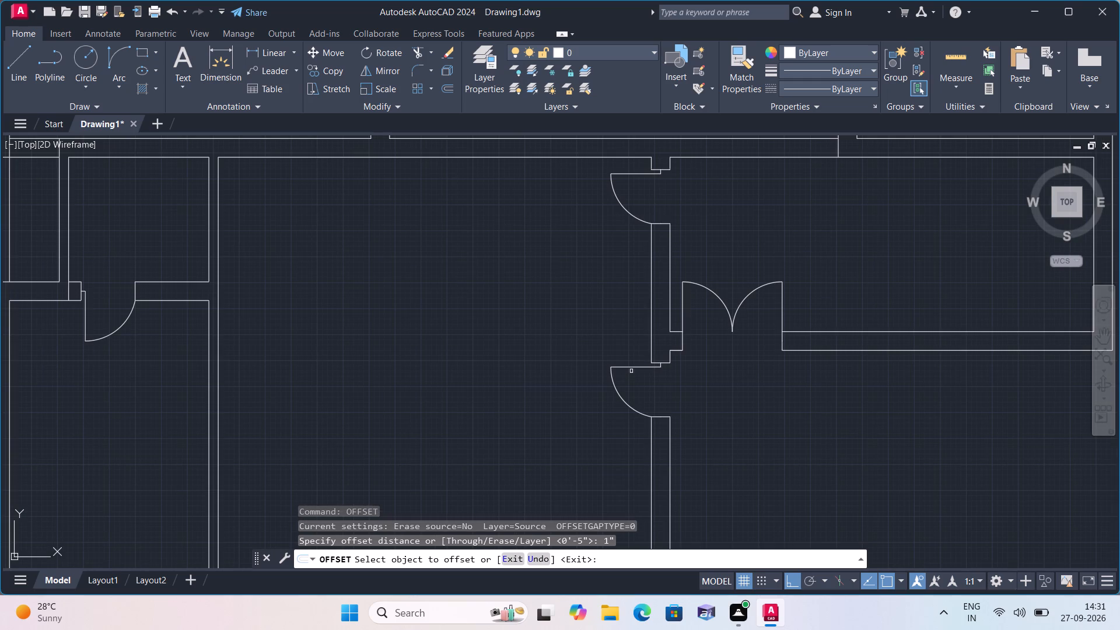
pyautogui.click(631, 369)
pyautogui.click(642, 386)
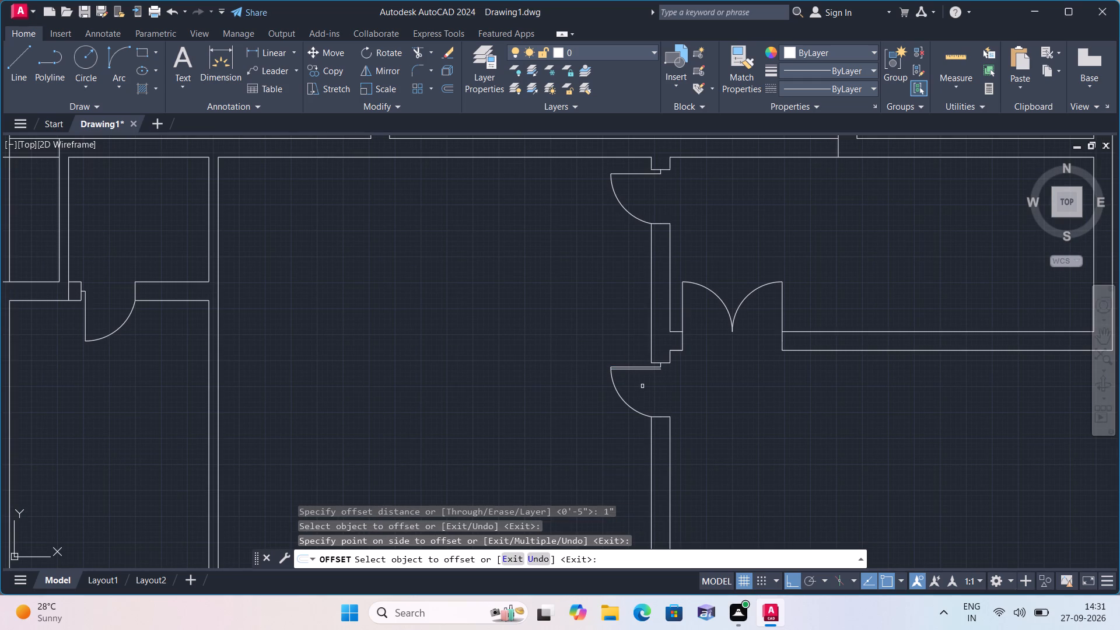
# Offset both leaf lines of the double door 1" inward, toward the middle of the opening.
pyautogui.click(683, 316)
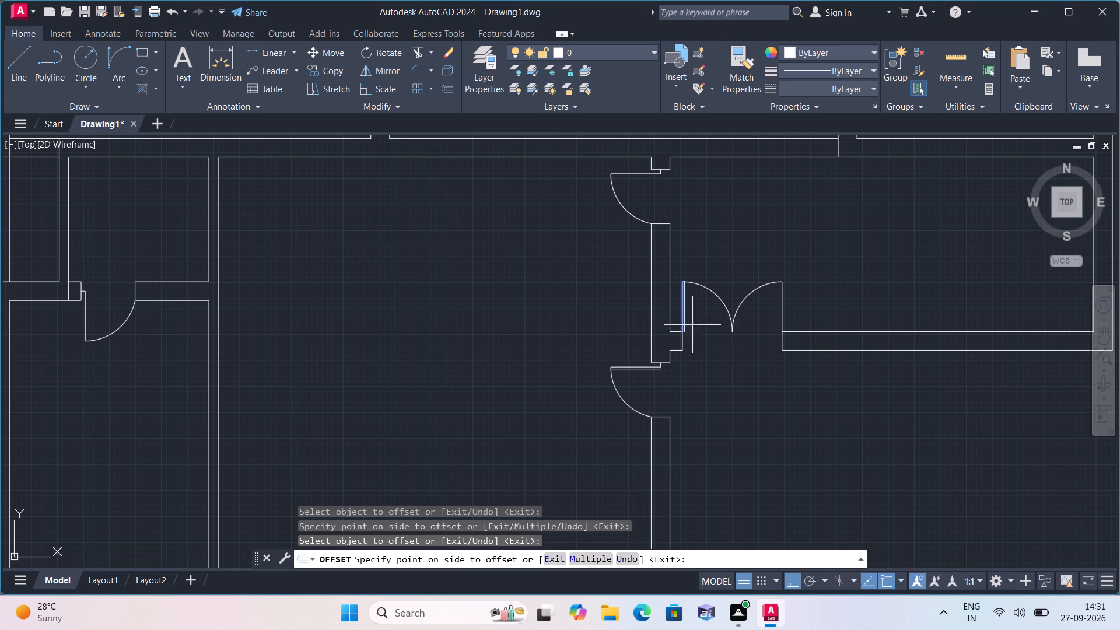
pyautogui.click(702, 330)
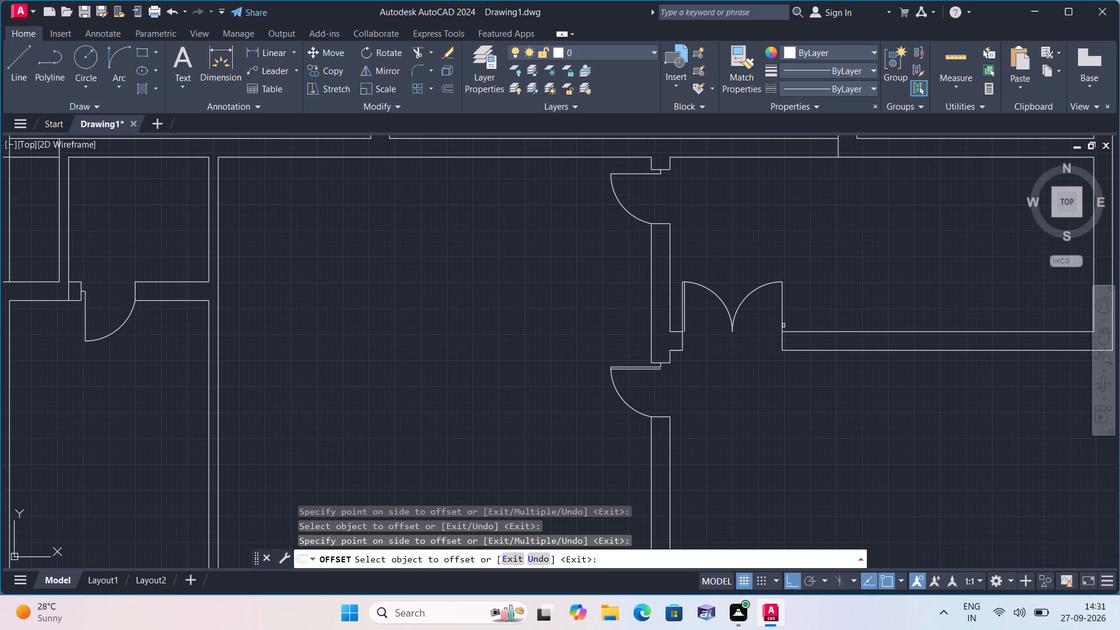
pyautogui.click(783, 325)
pyautogui.click(768, 331)
# Offset the leaf line 1" south on the door northwest of the double door and 1" east on the small west room's door.
pyautogui.moveTo(741, 345); pyautogui.dragTo(707, 479, button='middle')
pyautogui.scroll(-1, 670, 454)
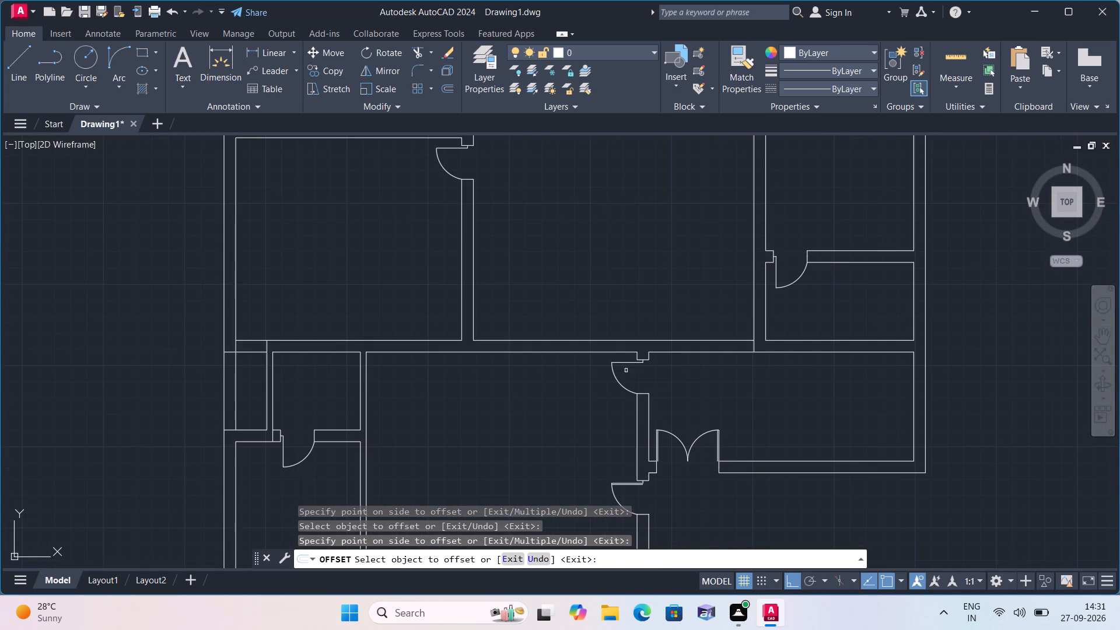
pyautogui.click(625, 363)
pyautogui.click(643, 377)
pyautogui.click(284, 455)
pyautogui.click(303, 449)
# Offset the leaf line of the door between the two east rooms 1" toward the east.
pyautogui.moveTo(307, 452); pyautogui.dragTo(339, 585, button='middle')
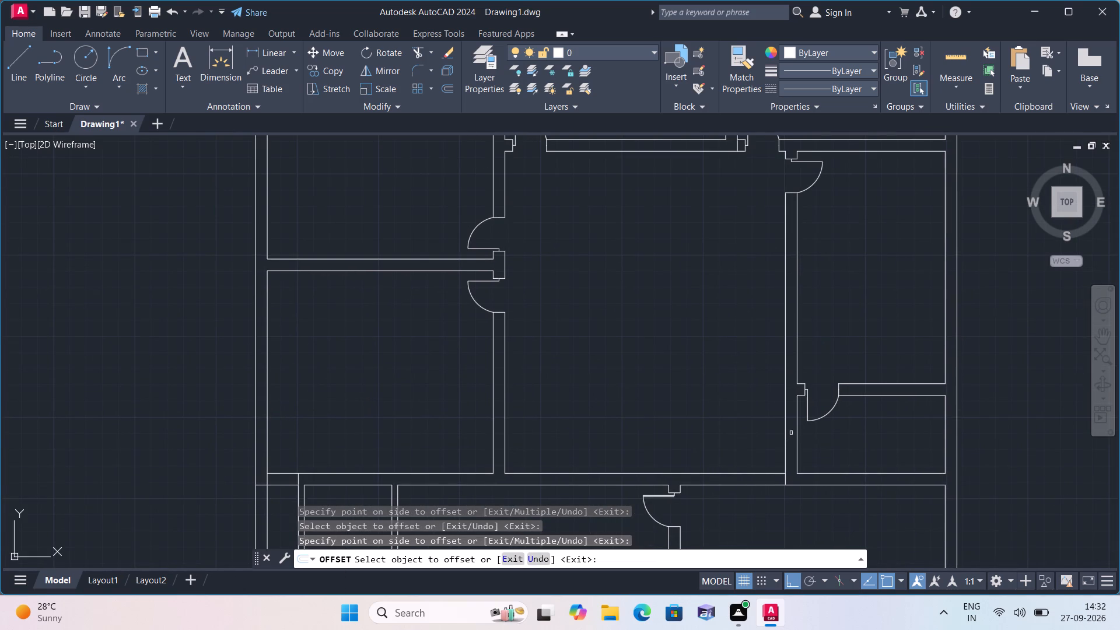
pyautogui.click(808, 410)
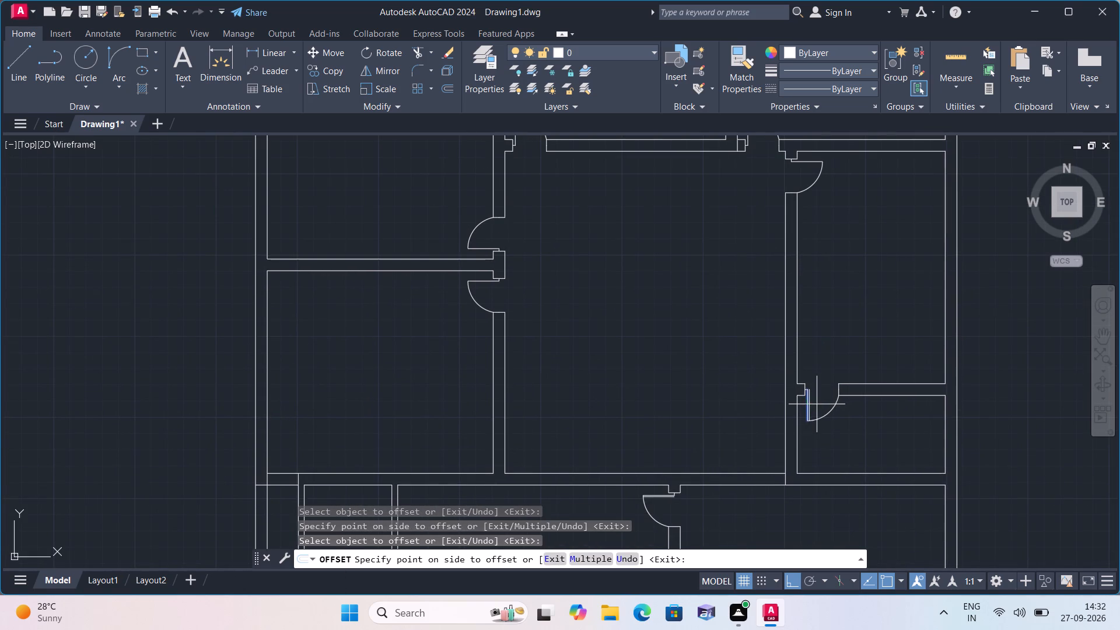
pyautogui.click(822, 398)
# Offset the leaf lines of the paired doors on the central room's west wall 1", the southern one southward and the northern one northward.
pyautogui.scroll(-1, 702, 354)
pyautogui.moveTo(702, 357); pyautogui.dragTo(717, 493, button='middle')
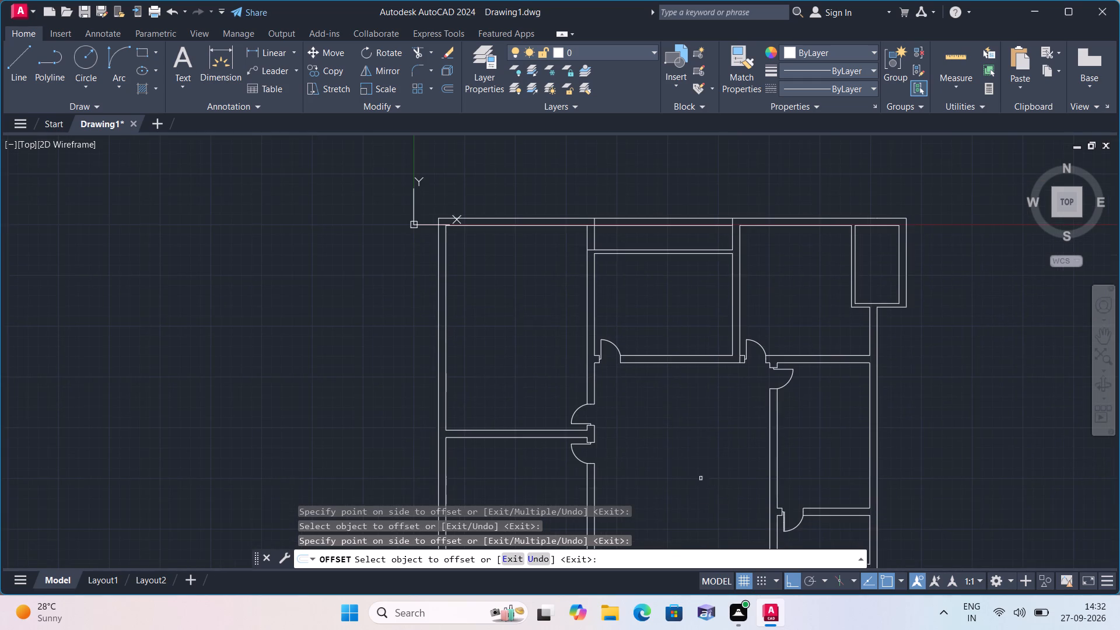
pyautogui.scroll(2, 588, 451)
pyautogui.click(576, 435)
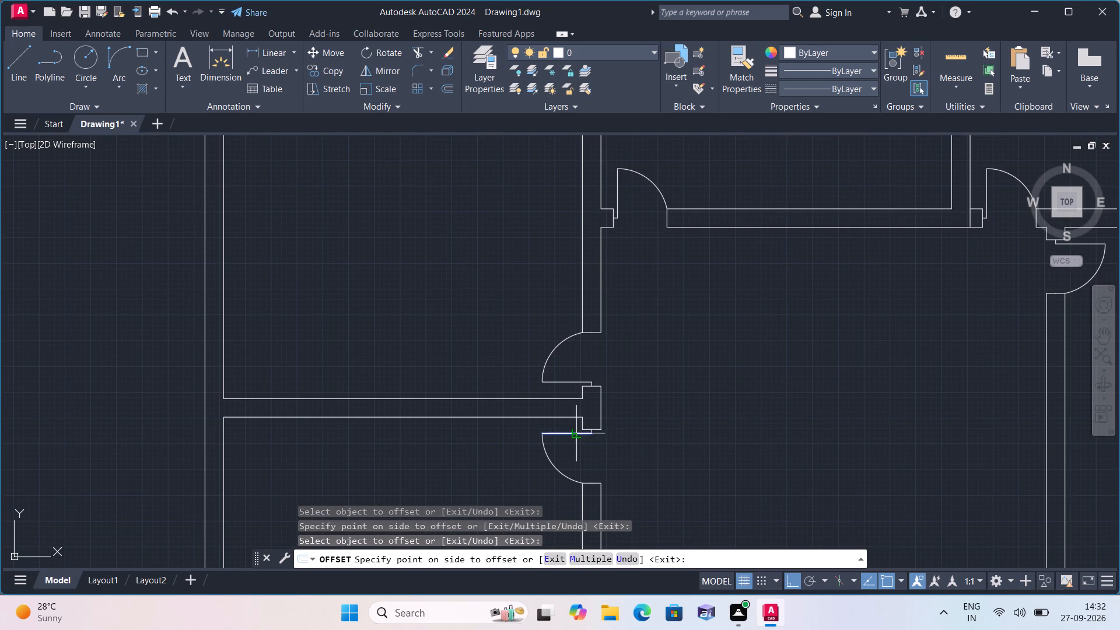
pyautogui.click(586, 462)
pyautogui.scroll(-2, 586, 462)
pyautogui.moveTo(624, 436); pyautogui.dragTo(627, 469, button='middle')
pyautogui.scroll(2, 592, 467)
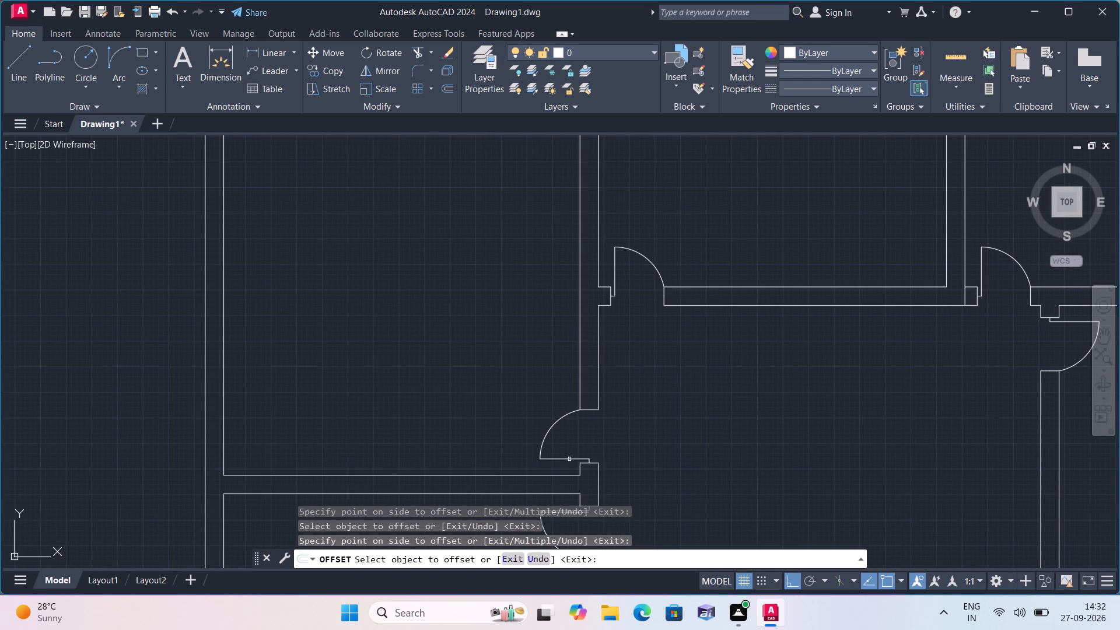
pyautogui.click(570, 457)
pyautogui.click(574, 444)
# Offset the leaf lines of the two doors in the central room's north wall 1" toward the east.
pyautogui.scroll(-1, 677, 423)
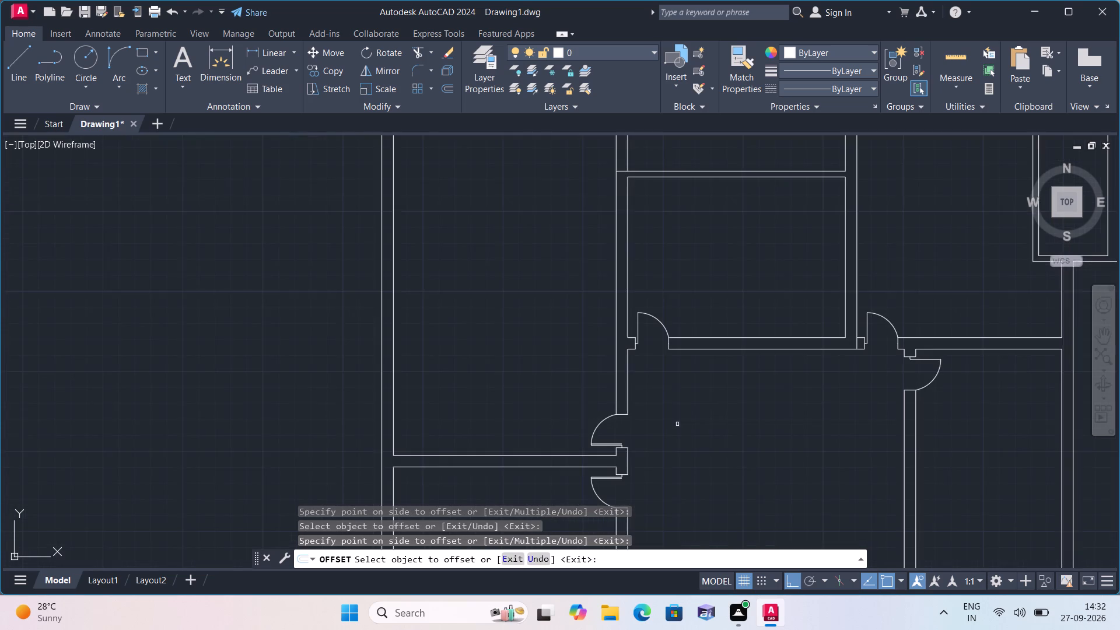
pyautogui.moveTo(678, 426); pyautogui.dragTo(666, 470, button='middle')
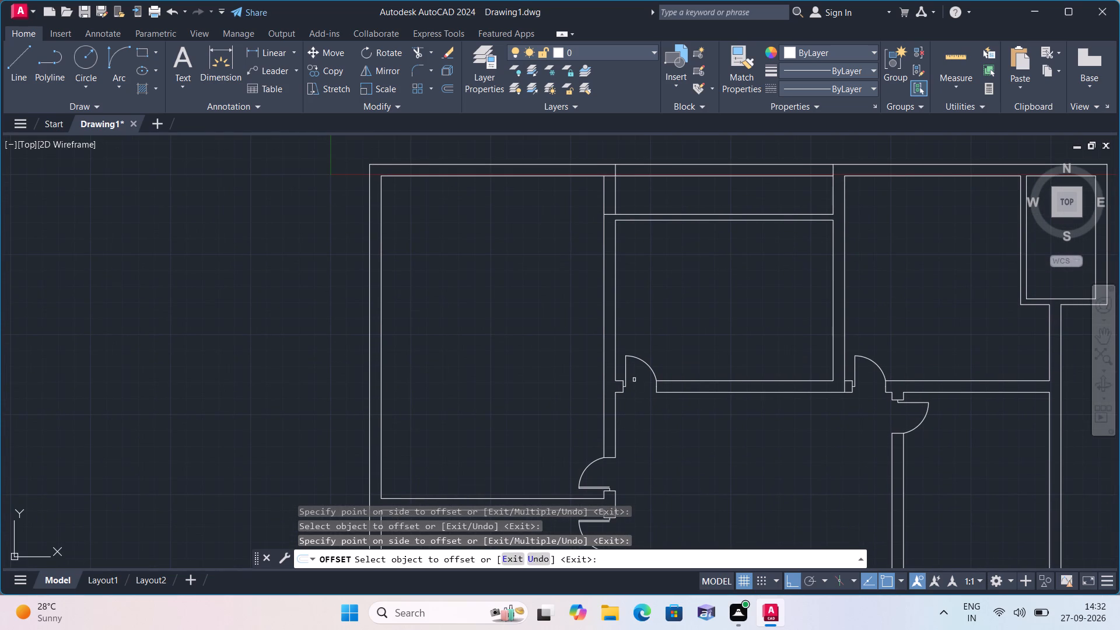
pyautogui.click(626, 370)
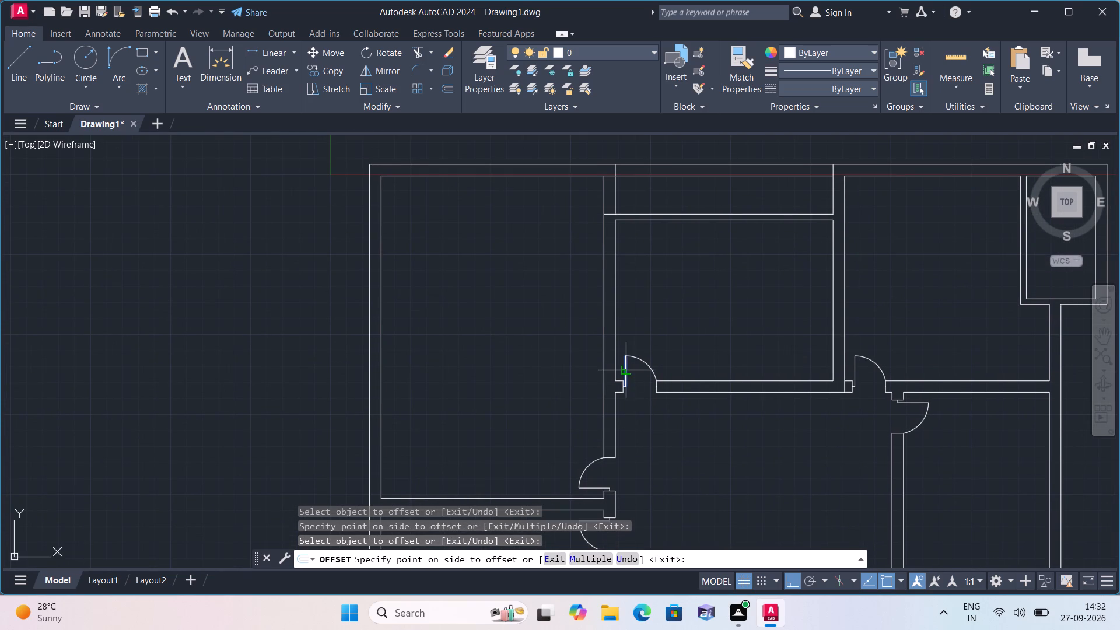
pyautogui.click(642, 373)
pyautogui.moveTo(645, 412); pyautogui.dragTo(624, 446, button='middle')
pyautogui.scroll(-1, 624, 446)
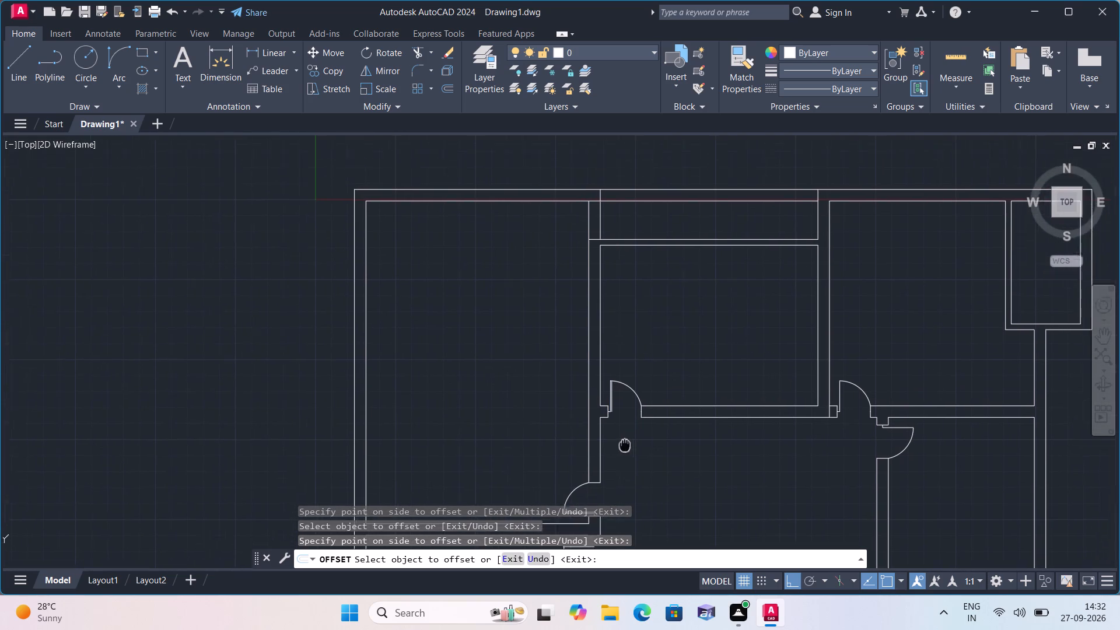
pyautogui.scroll(2, 761, 426)
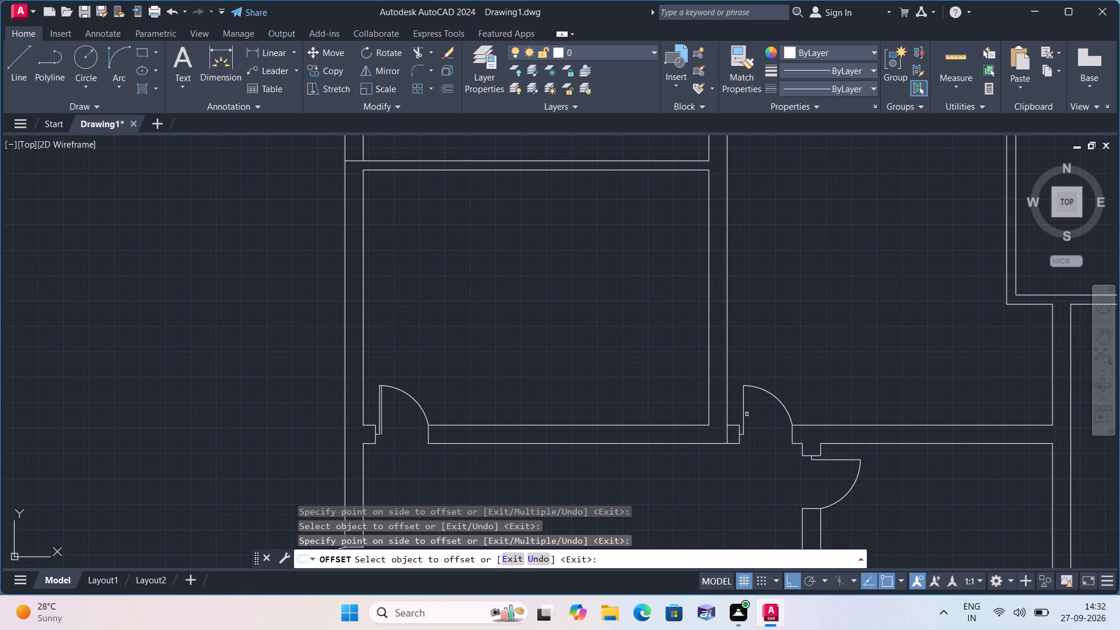
pyautogui.click(744, 411)
pyautogui.click(765, 416)
# Offset the leaf line of the door at the north end of the central room's east wall 1" toward the south.
pyautogui.click(827, 460)
pyautogui.click(825, 481)
pyautogui.scroll(-3, 825, 481)
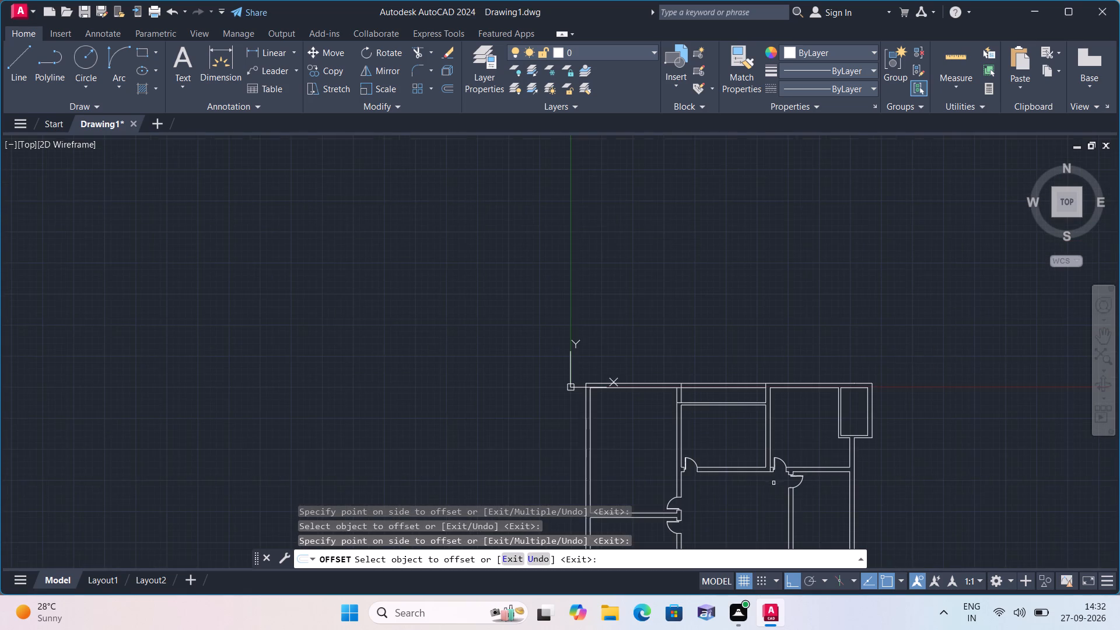
pyautogui.moveTo(755, 516); pyautogui.dragTo(724, 468, button='middle')
pyautogui.scroll(-3, 738, 497)
pyautogui.scroll(3, 705, 457)
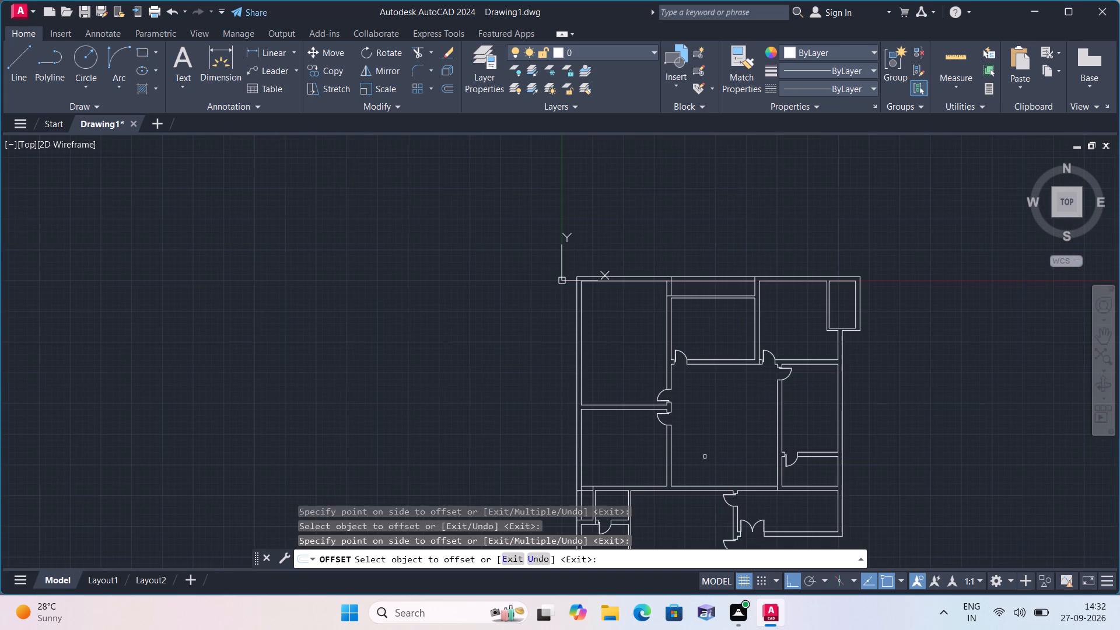
pyautogui.scroll(3, 705, 457)
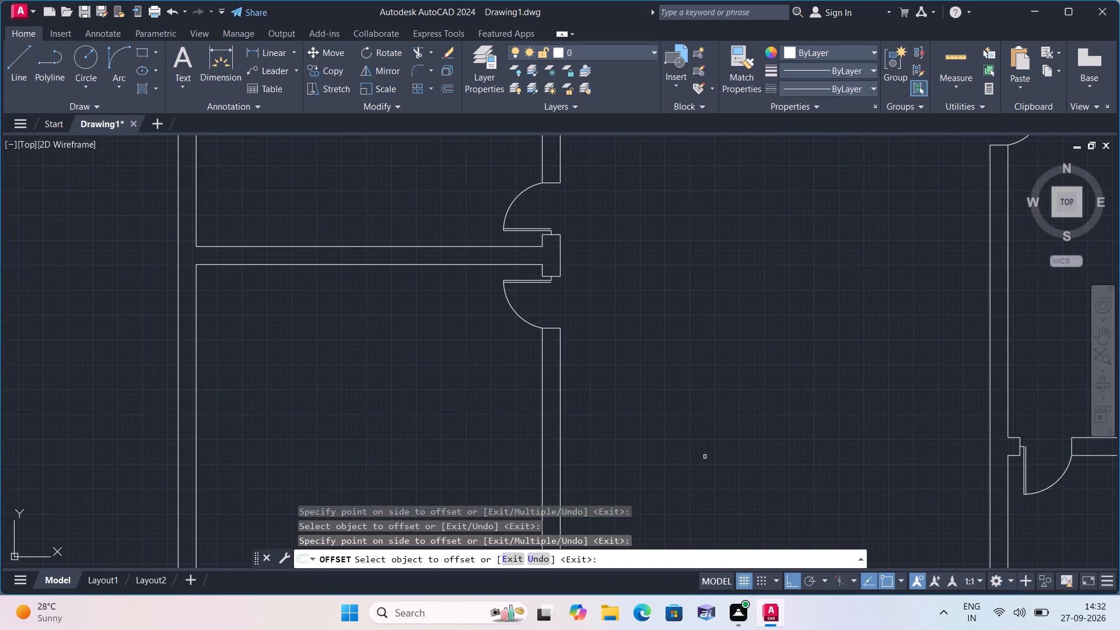
pyautogui.scroll(-1, 705, 457)
pyautogui.press('space')
# Draw a short line closing the hinge end of the western door leaf in the central room's north wall.
pyautogui.write('l')
pyautogui.press('space')
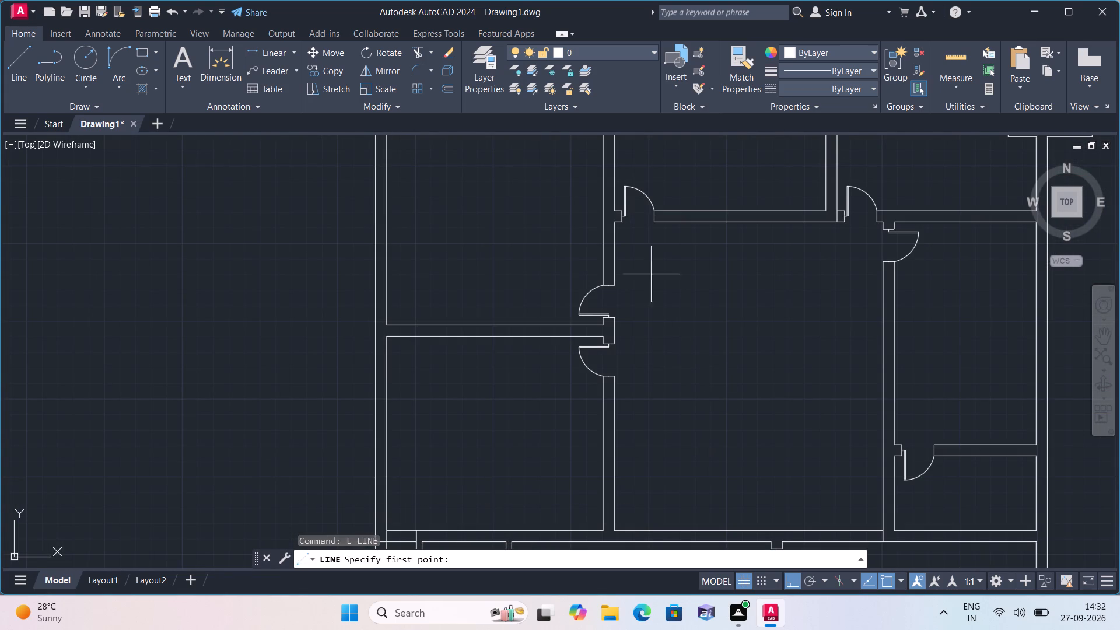
pyautogui.moveTo(652, 268); pyautogui.dragTo(690, 413, button='middle')
pyautogui.scroll(-1, 688, 388)
pyautogui.scroll(5, 674, 365)
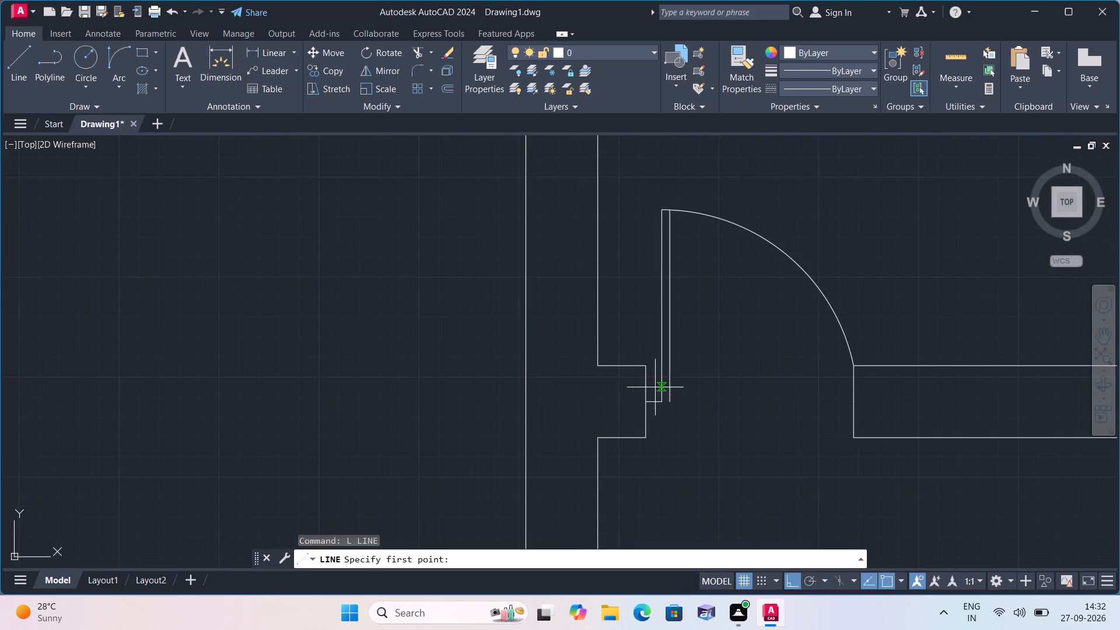
pyautogui.click(661, 401)
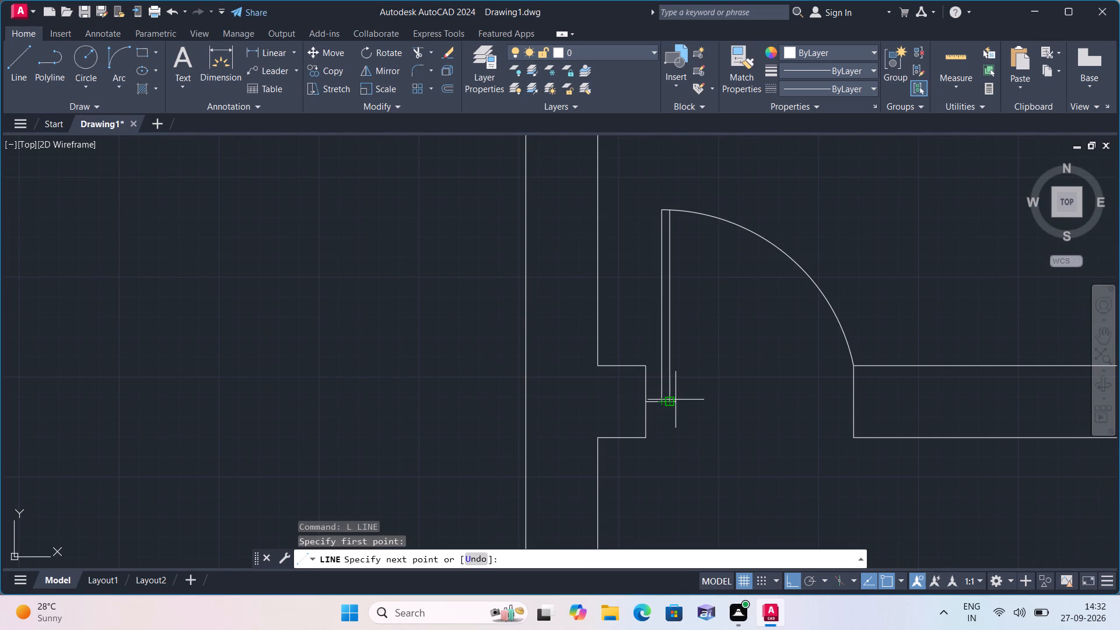
pyautogui.click(673, 400)
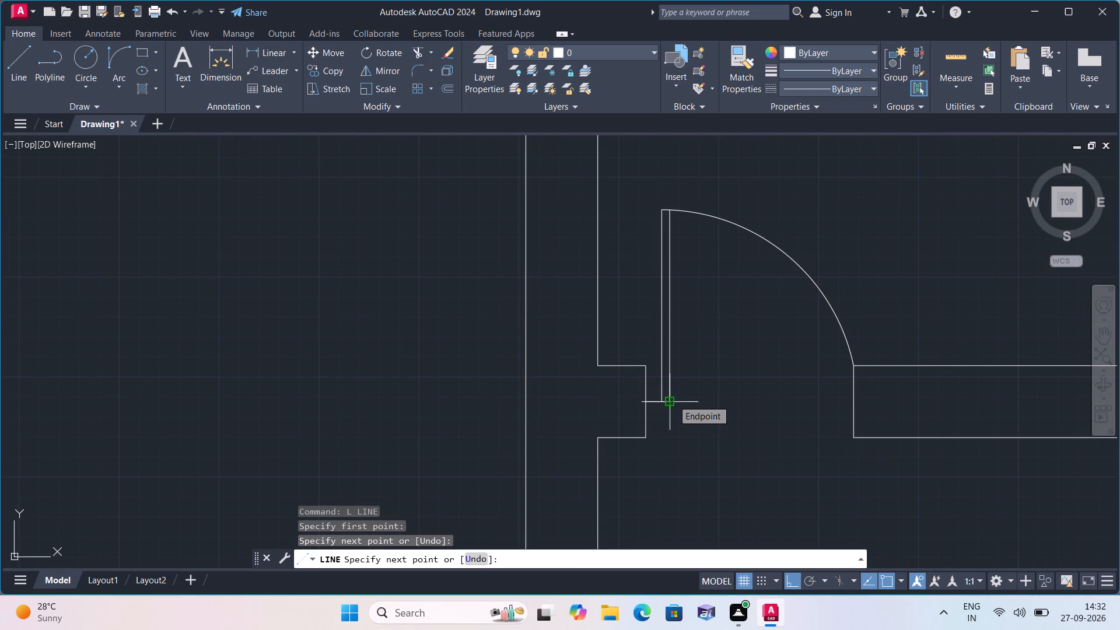
pyautogui.press('space')
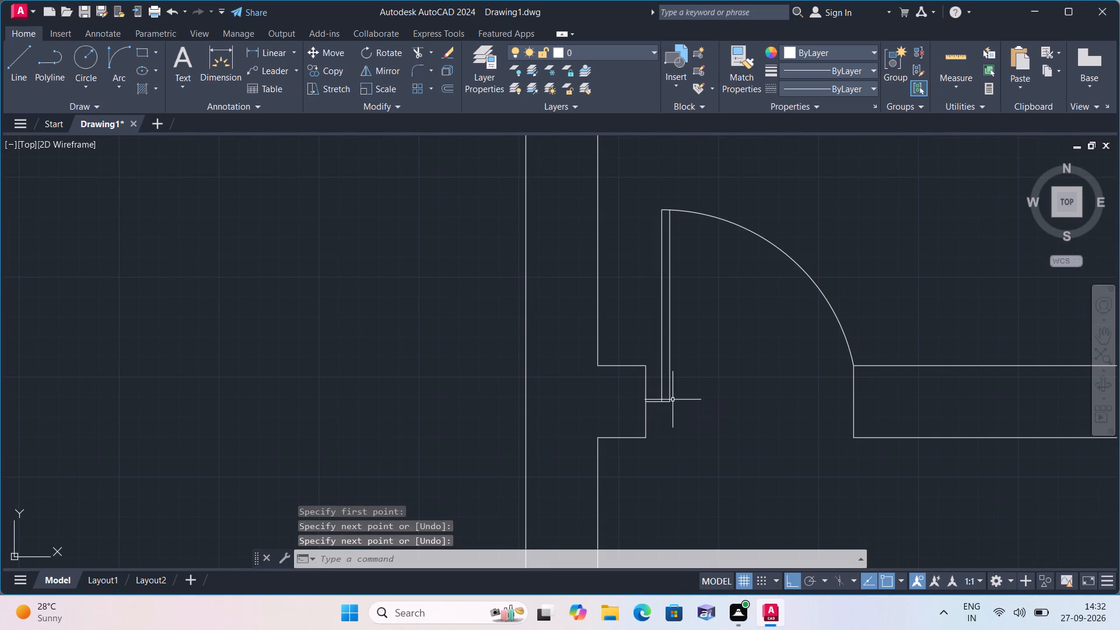
# Draw a short line closing the hinge end of the northern door leaf of the pair on the central room's west wall.
pyautogui.moveTo(793, 461); pyautogui.dragTo(578, 337, button='middle')
pyautogui.scroll(-1, 689, 375)
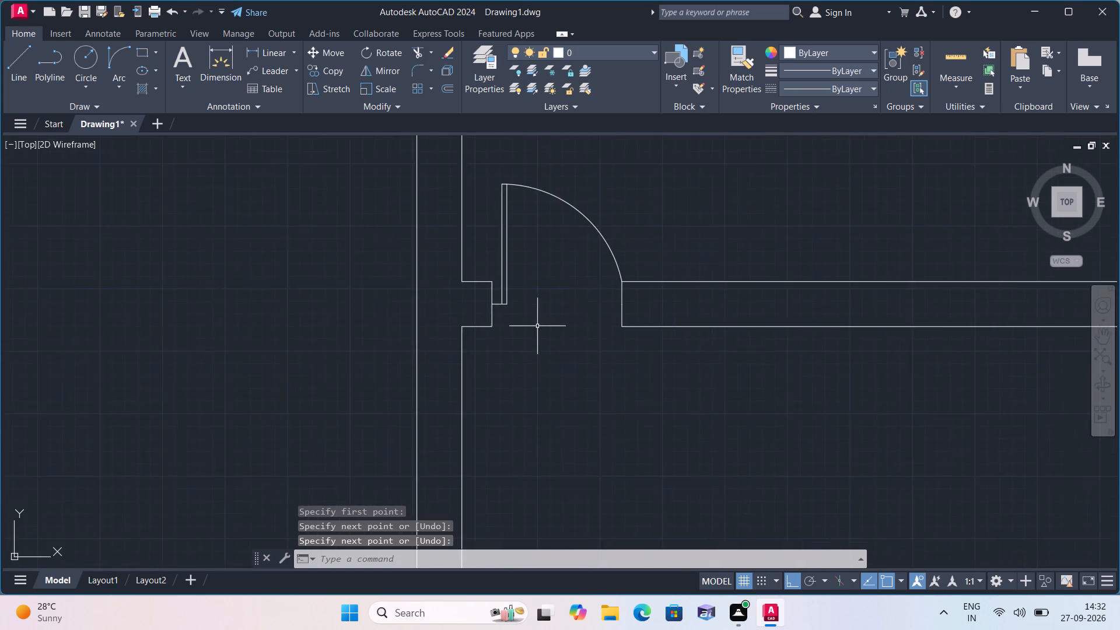
pyautogui.scroll(-2, 534, 341)
pyautogui.moveTo(663, 400); pyautogui.dragTo(606, 396, button='middle')
pyautogui.press('space')
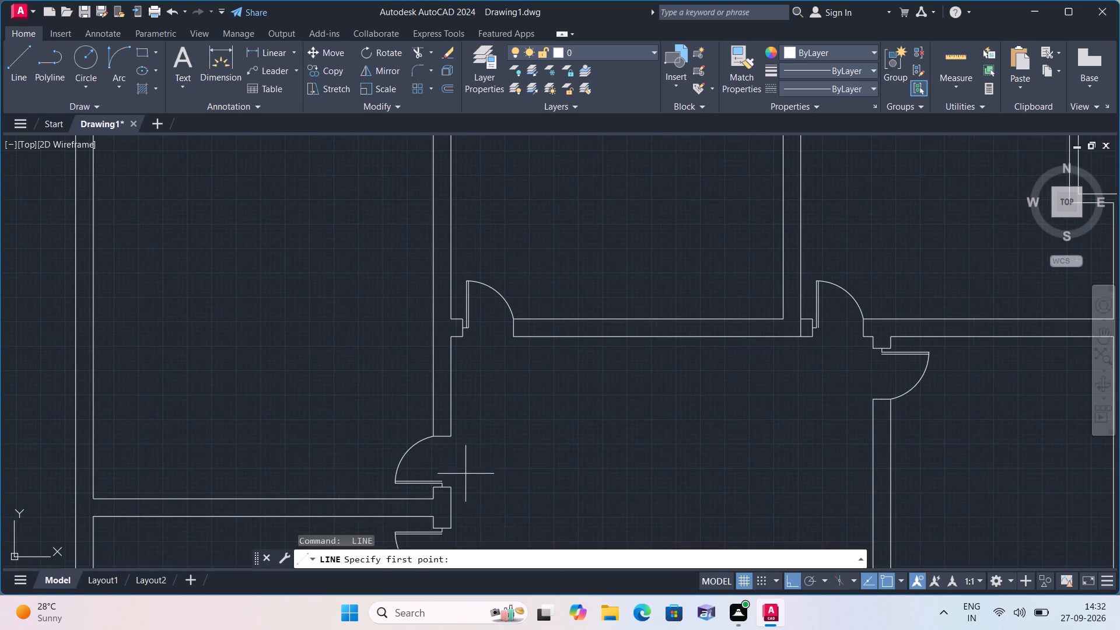
pyautogui.scroll(3, 452, 478)
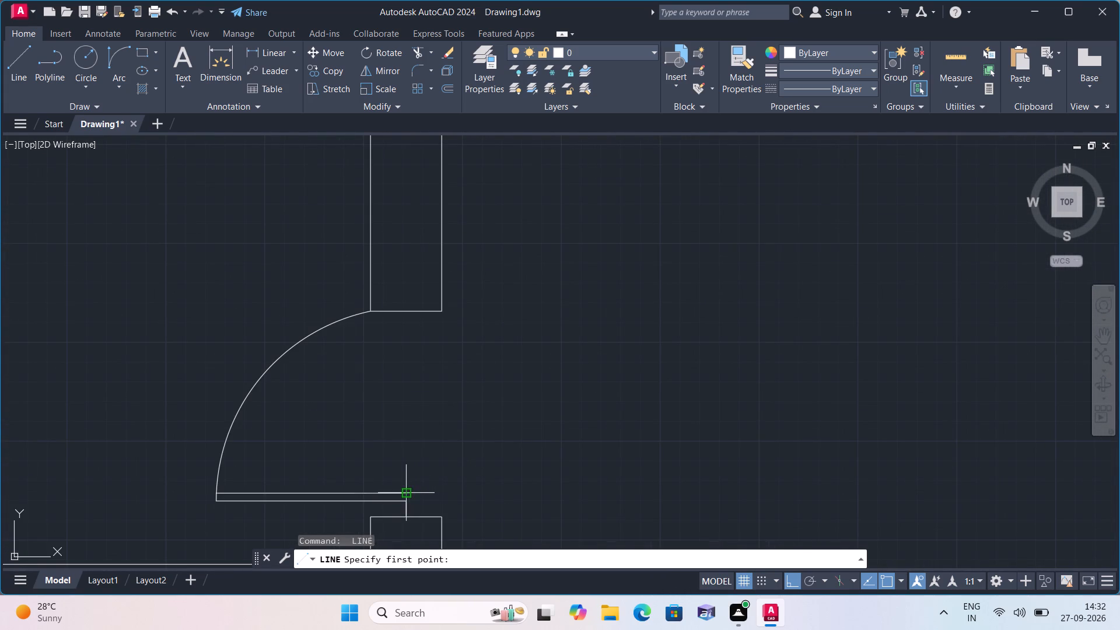
pyautogui.click(407, 493)
pyautogui.click(408, 501)
pyautogui.press('space')
# Draw a short line closing the hinge end of the eastern door leaf in the central room's north wall.
pyautogui.scroll(-3, 440, 488)
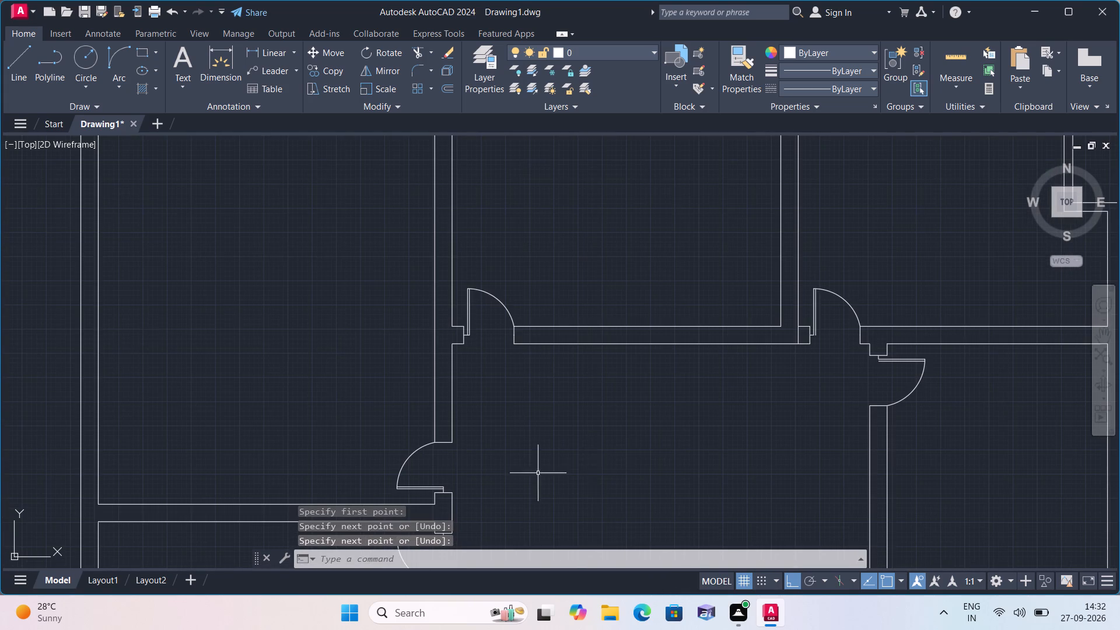
pyautogui.moveTo(567, 456); pyautogui.dragTo(220, 512, button='middle')
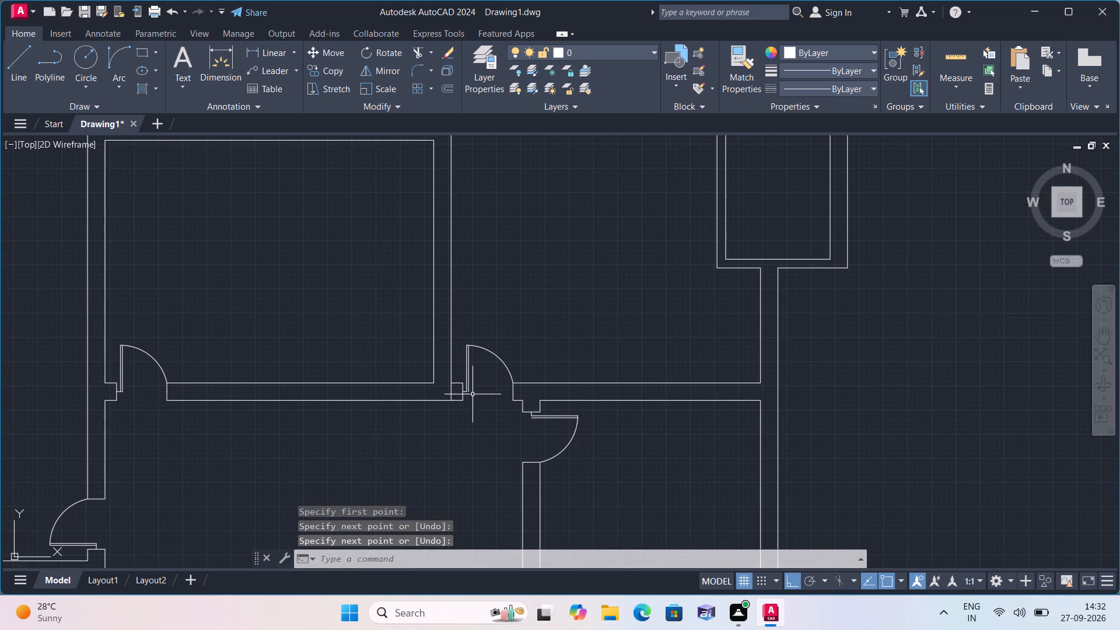
pyautogui.press('space')
pyautogui.scroll(3, 481, 393)
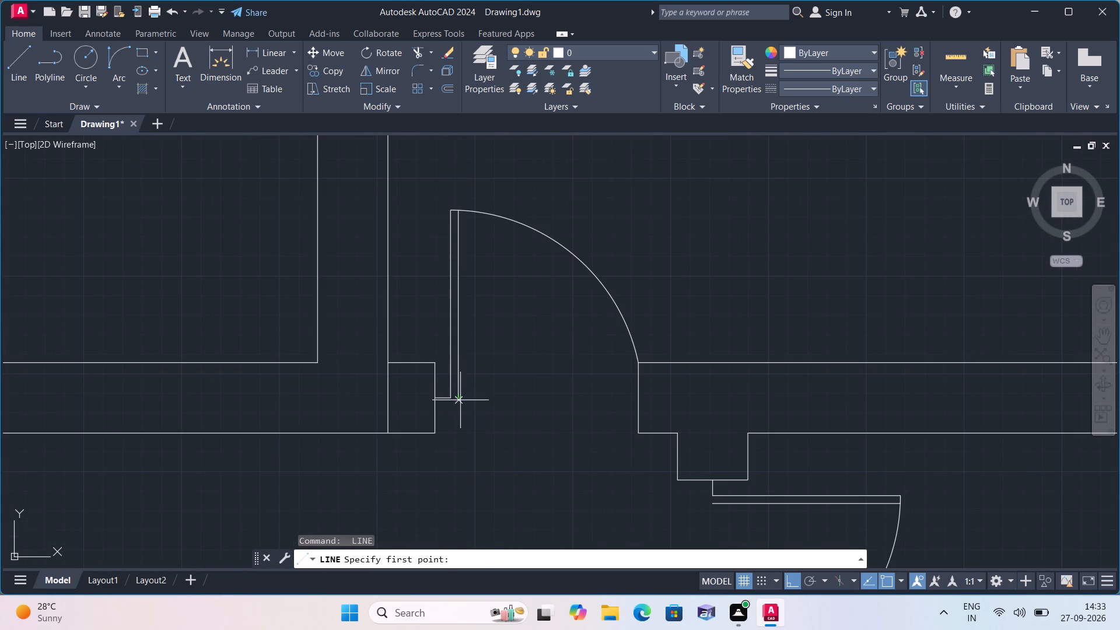
pyautogui.click(461, 399)
pyautogui.click(451, 399)
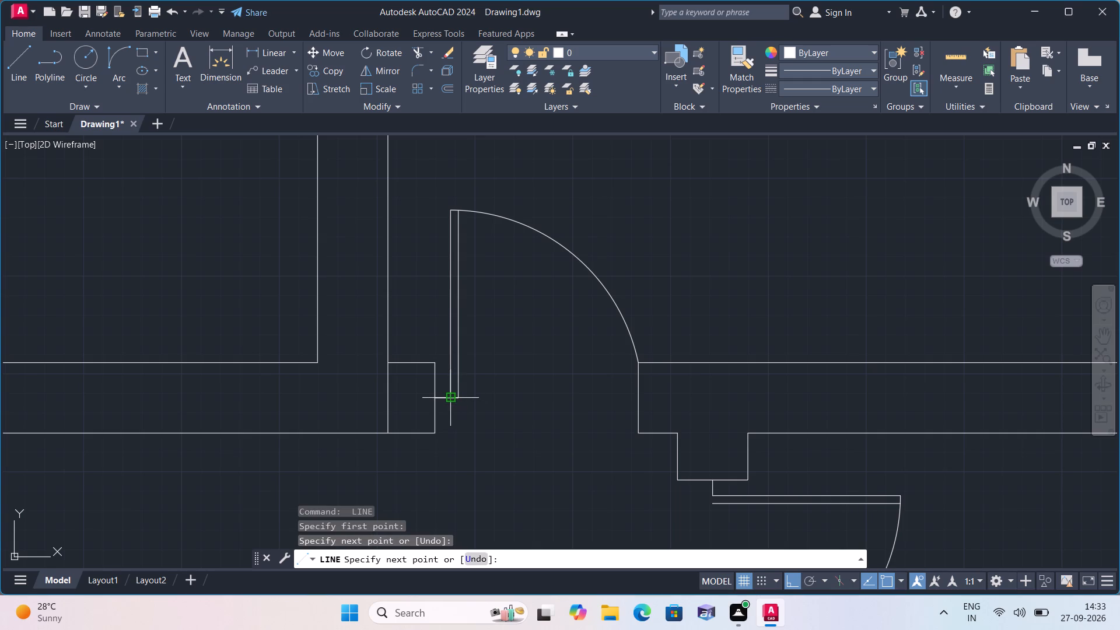
pyautogui.press('space')
# Draw a short line closing the hinge end of the door leaf at the north end of the central room's east wall.
pyautogui.press('space')
pyautogui.moveTo(506, 448); pyautogui.dragTo(485, 385, button='middle')
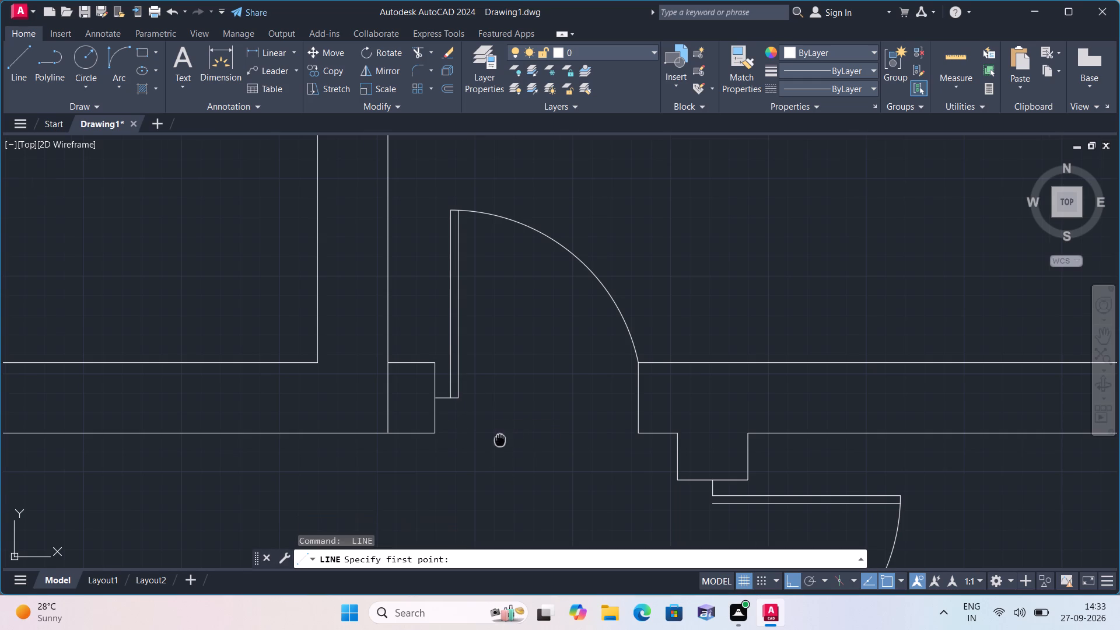
pyautogui.moveTo(485, 385); pyautogui.dragTo(484, 379, button='middle')
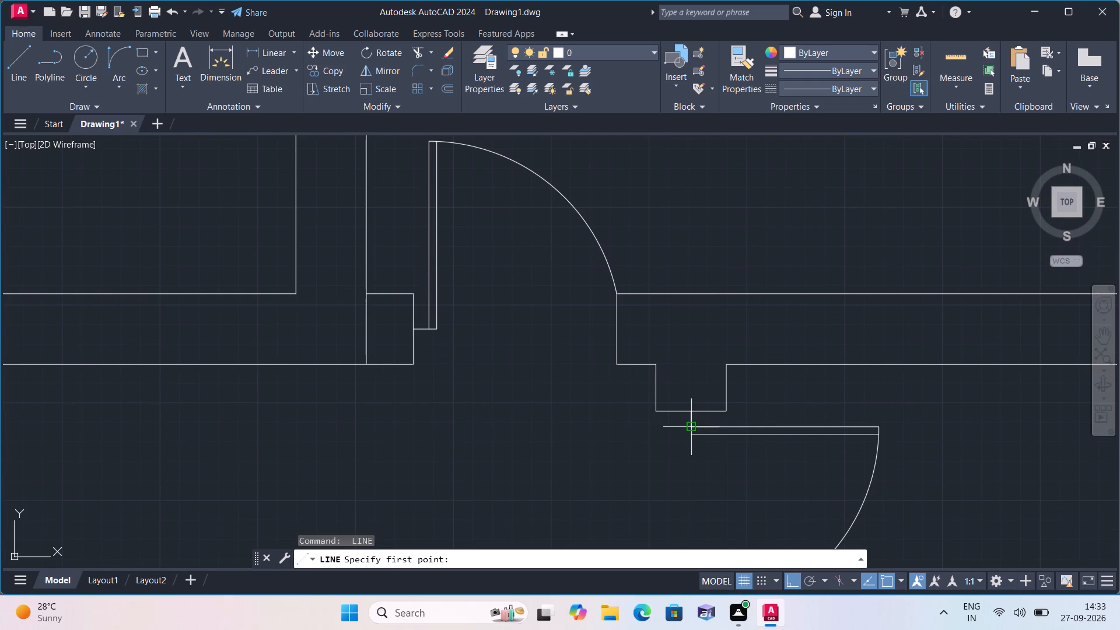
pyautogui.click(689, 427)
pyautogui.click(691, 436)
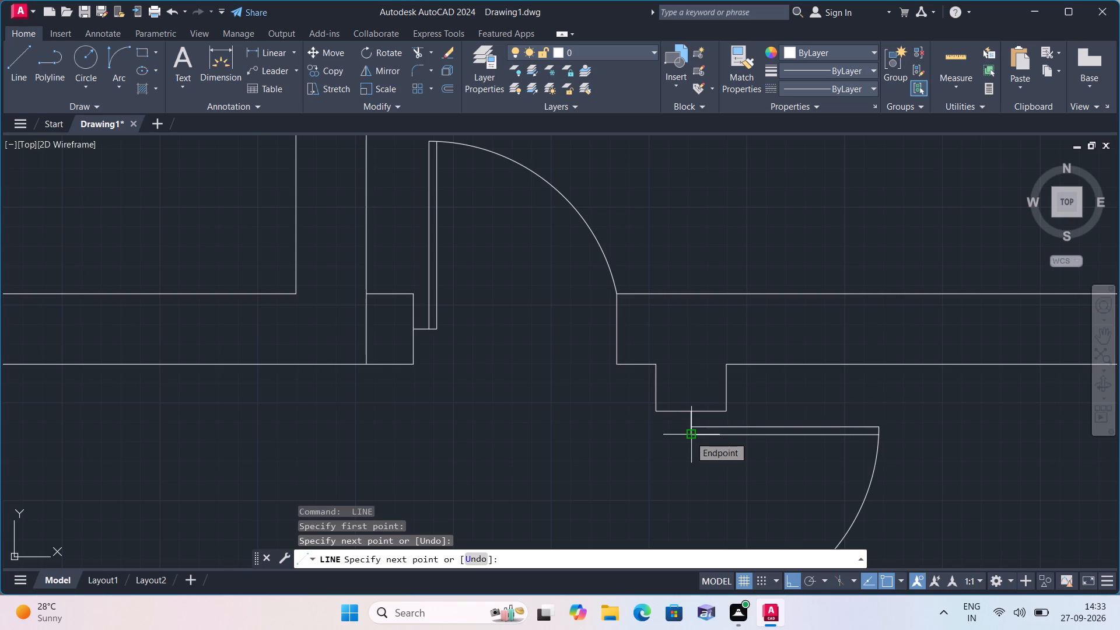
pyautogui.press('Escape')
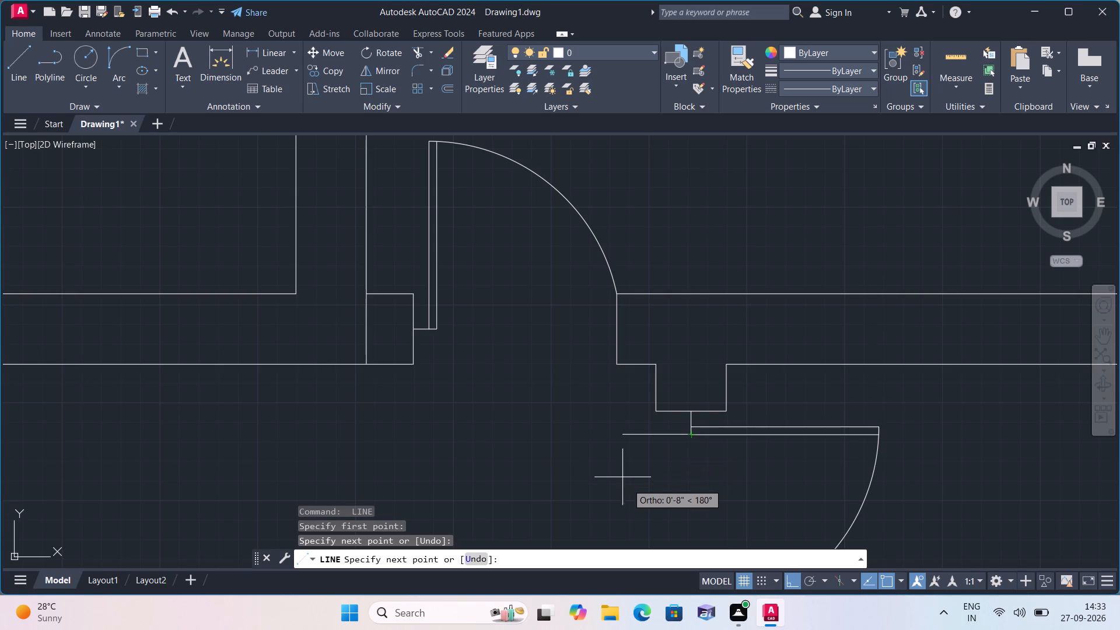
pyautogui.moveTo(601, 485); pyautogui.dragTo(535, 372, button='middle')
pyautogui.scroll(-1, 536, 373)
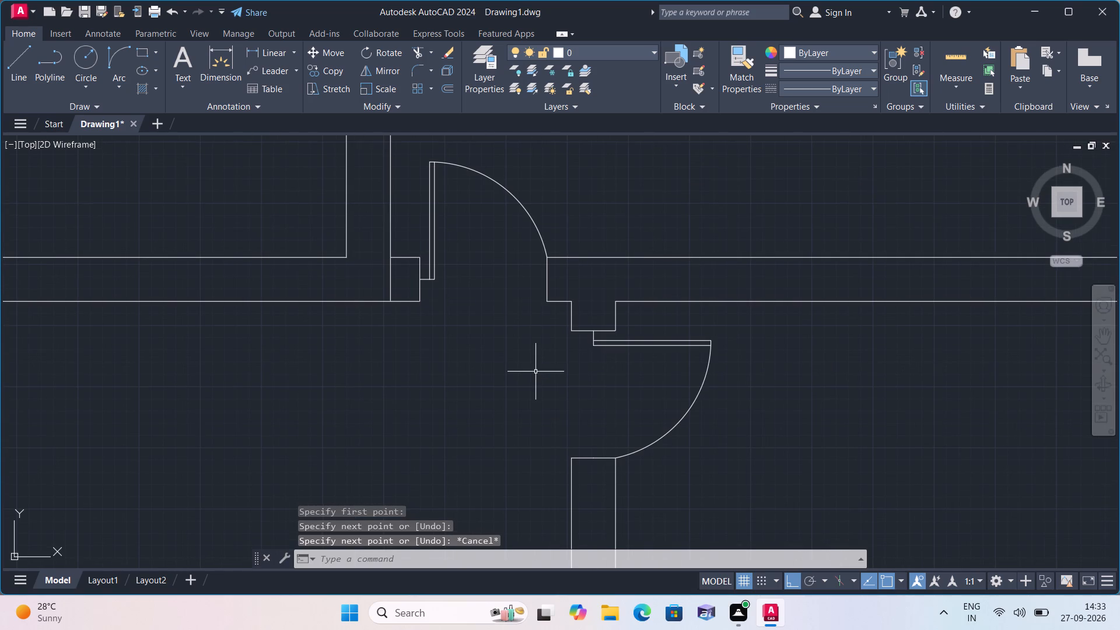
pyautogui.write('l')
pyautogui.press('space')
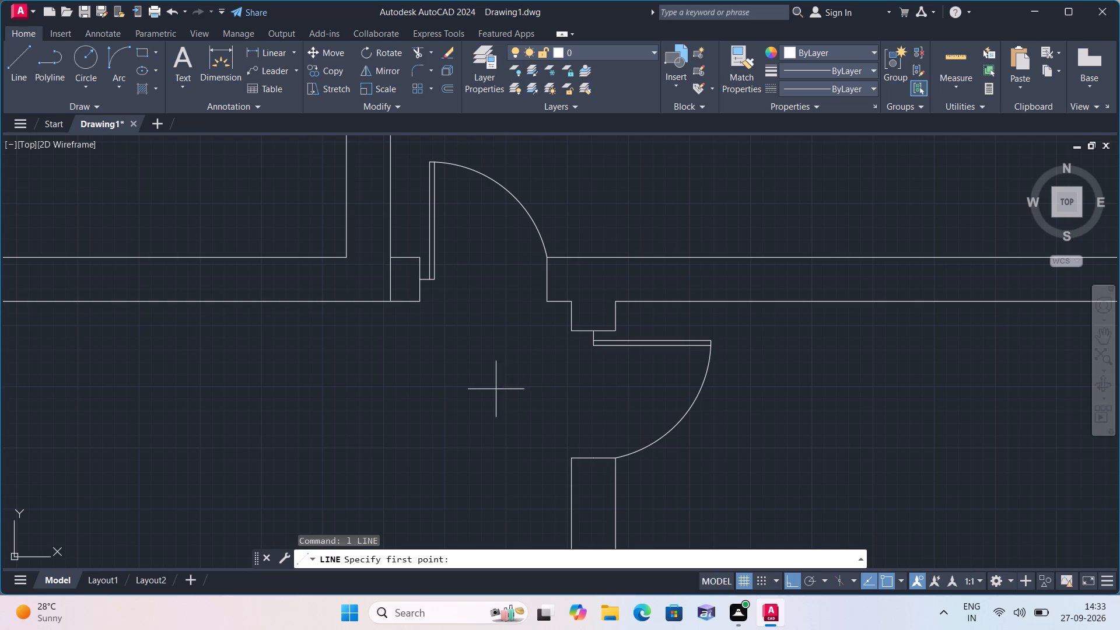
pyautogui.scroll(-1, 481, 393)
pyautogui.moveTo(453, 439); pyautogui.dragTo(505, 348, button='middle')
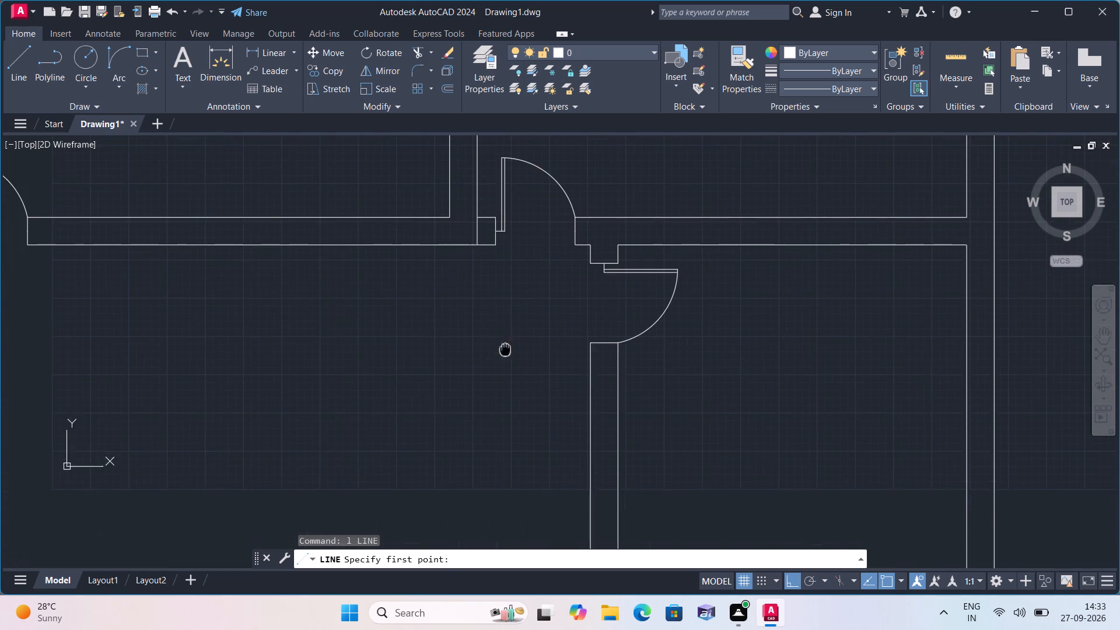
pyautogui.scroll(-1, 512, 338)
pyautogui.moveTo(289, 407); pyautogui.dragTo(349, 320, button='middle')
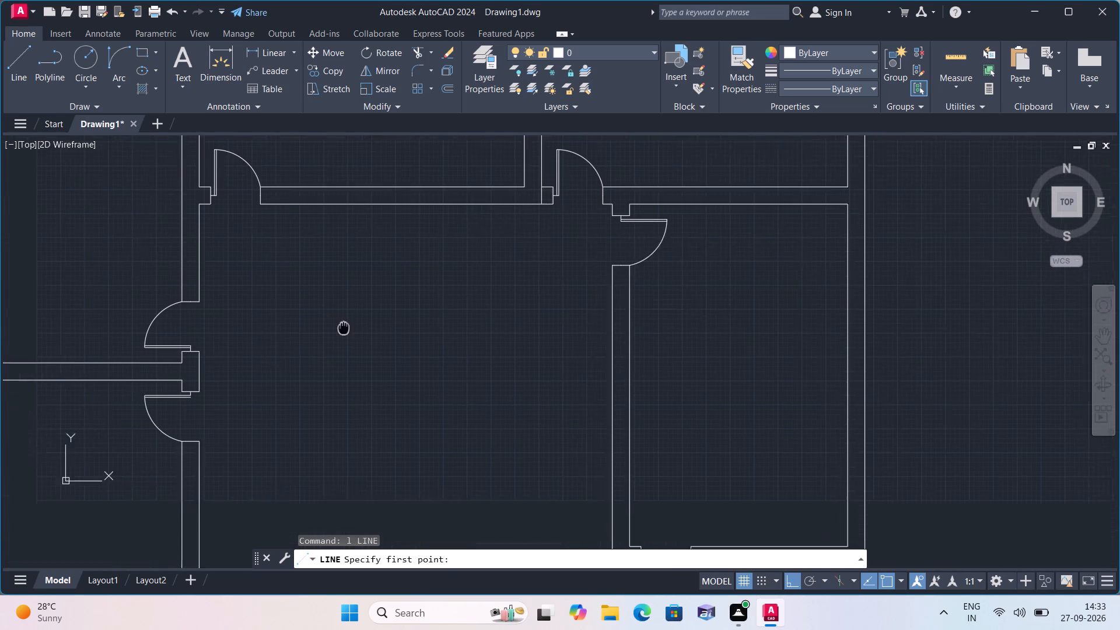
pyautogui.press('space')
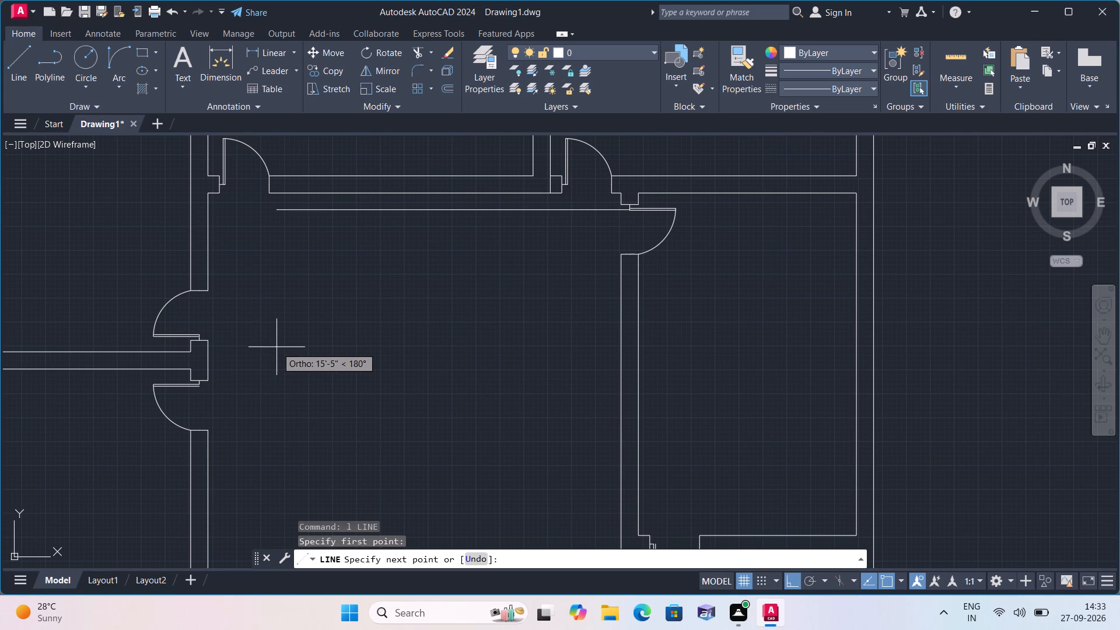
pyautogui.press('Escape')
# Draw a short line closing the hinge end of the southern door leaf of the pair on the central room's west wall.
pyautogui.moveTo(293, 336); pyautogui.dragTo(350, 334, button='middle')
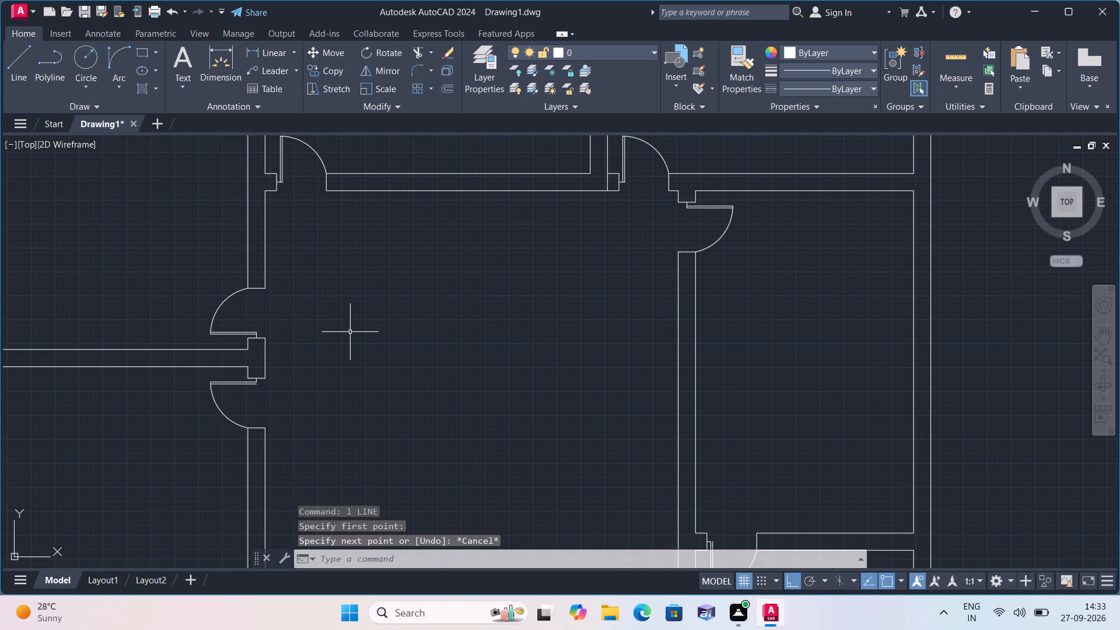
pyautogui.press('space')
pyautogui.scroll(3, 262, 391)
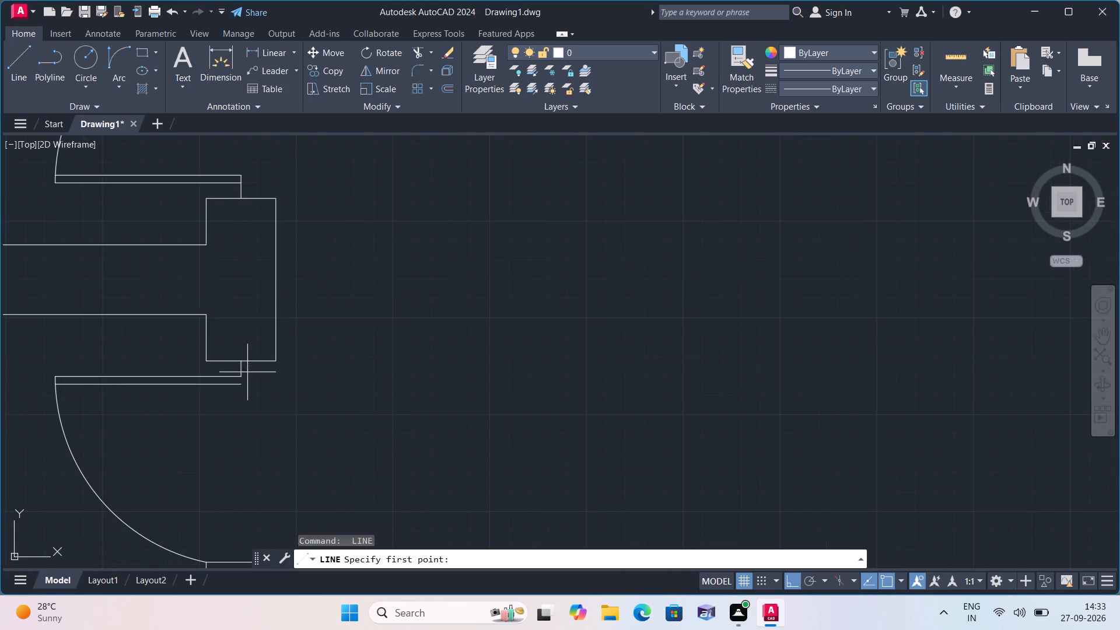
pyautogui.scroll(1, 247, 372)
pyautogui.click(237, 379)
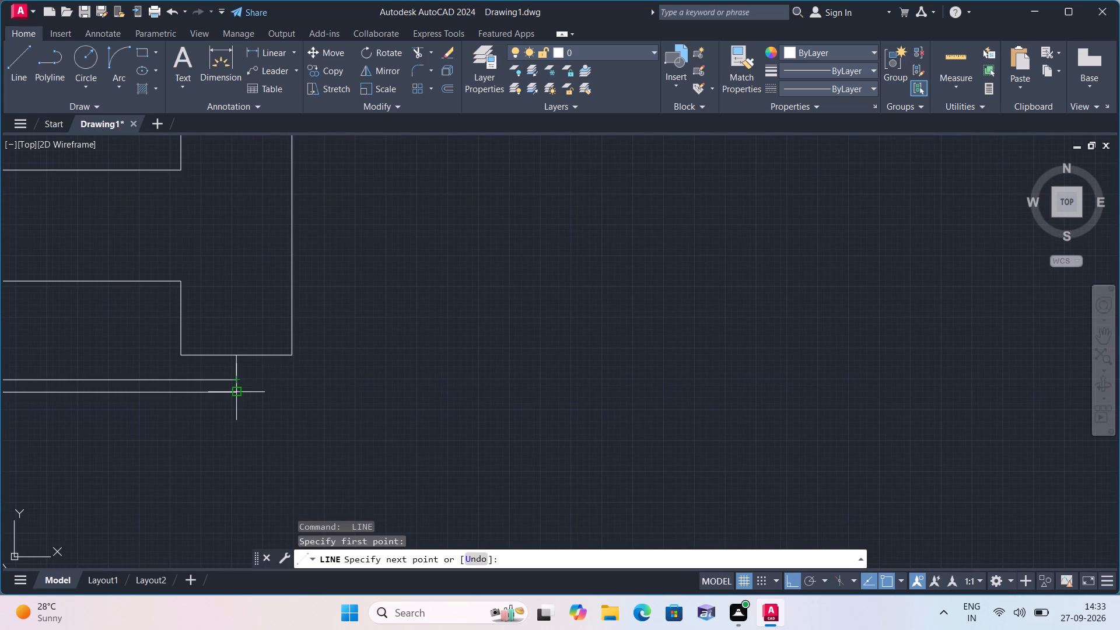
pyautogui.click(239, 392)
pyautogui.press('space')
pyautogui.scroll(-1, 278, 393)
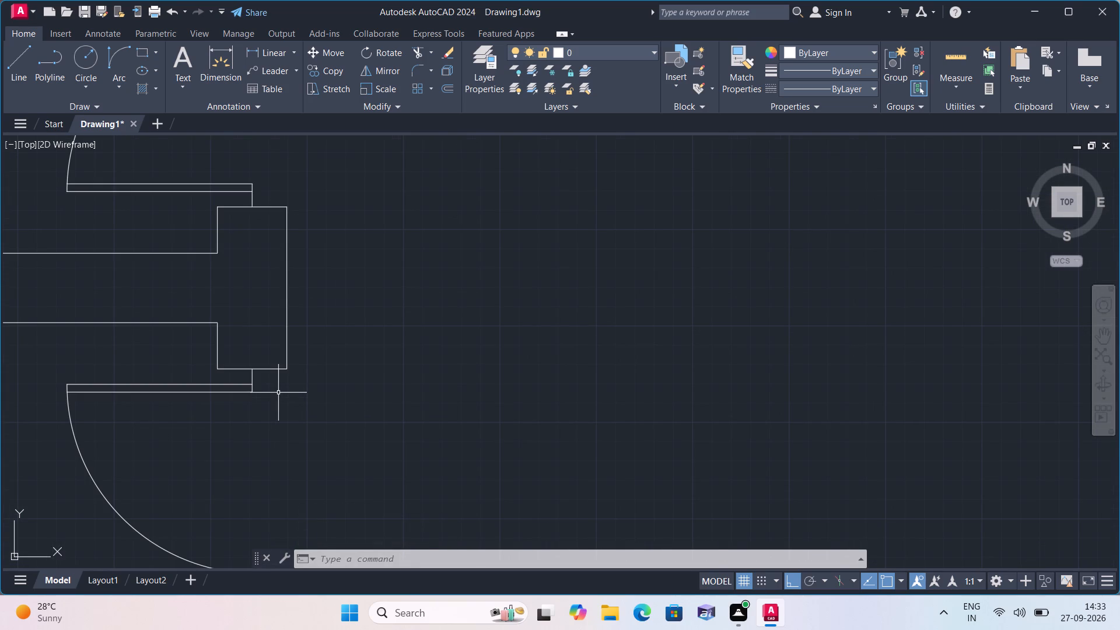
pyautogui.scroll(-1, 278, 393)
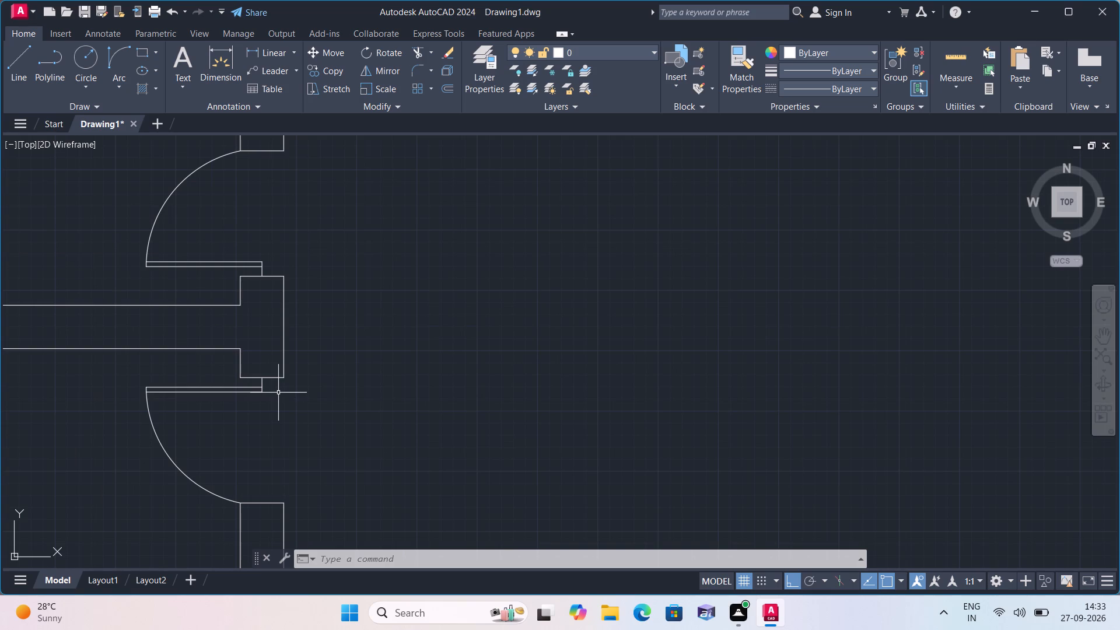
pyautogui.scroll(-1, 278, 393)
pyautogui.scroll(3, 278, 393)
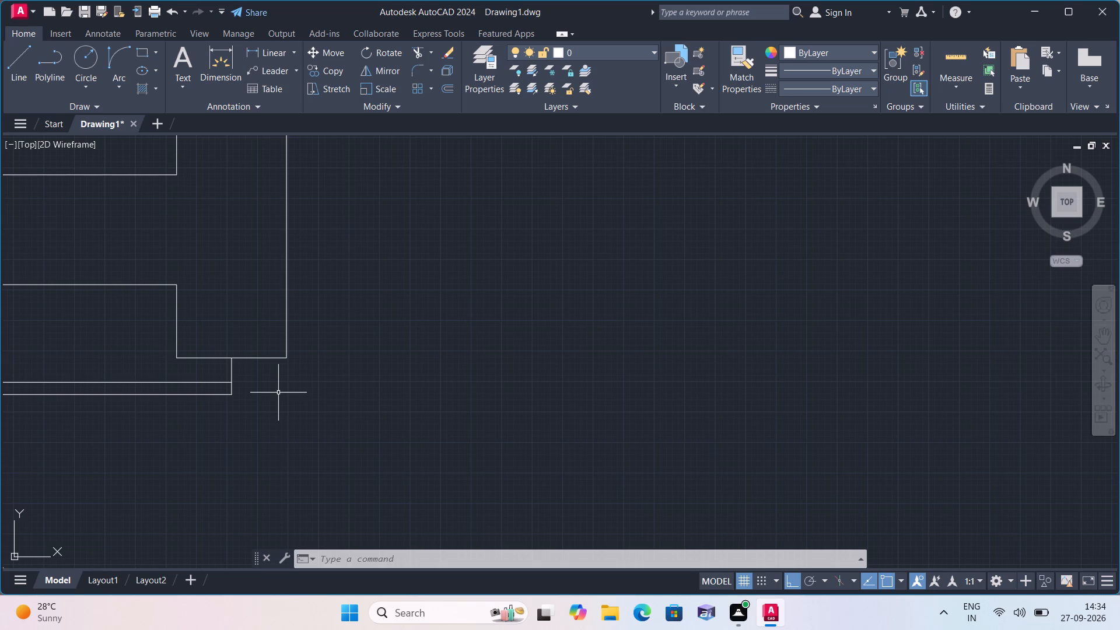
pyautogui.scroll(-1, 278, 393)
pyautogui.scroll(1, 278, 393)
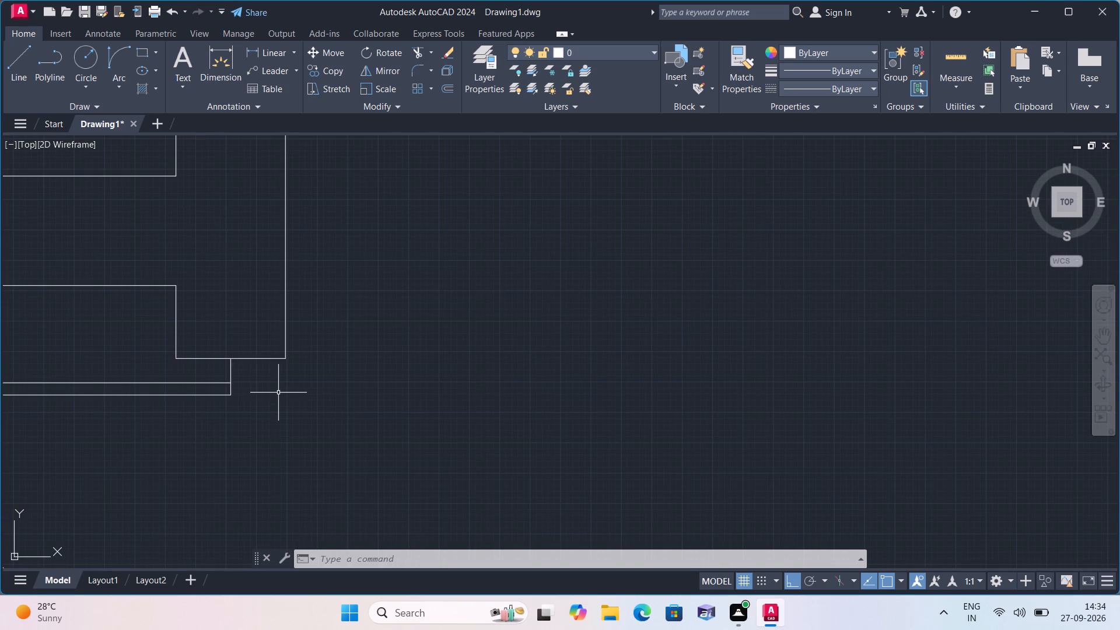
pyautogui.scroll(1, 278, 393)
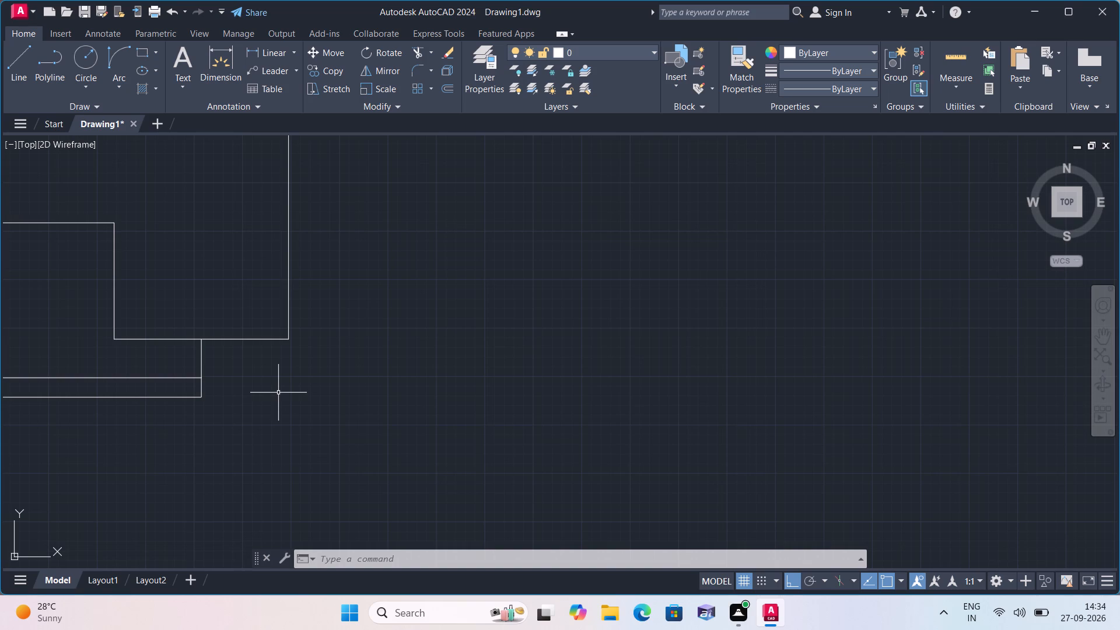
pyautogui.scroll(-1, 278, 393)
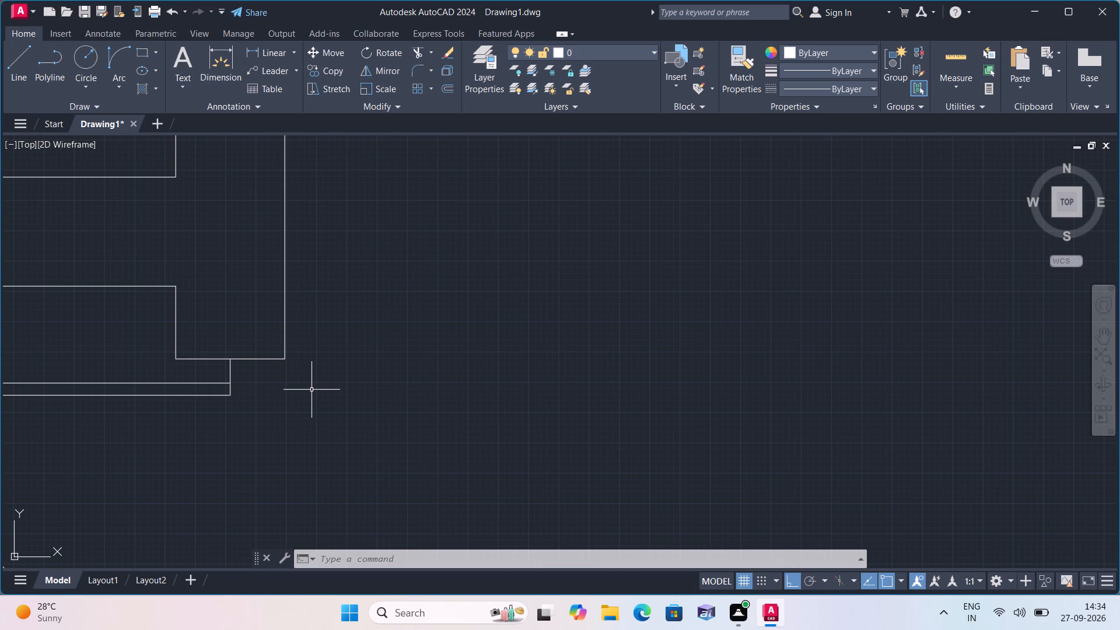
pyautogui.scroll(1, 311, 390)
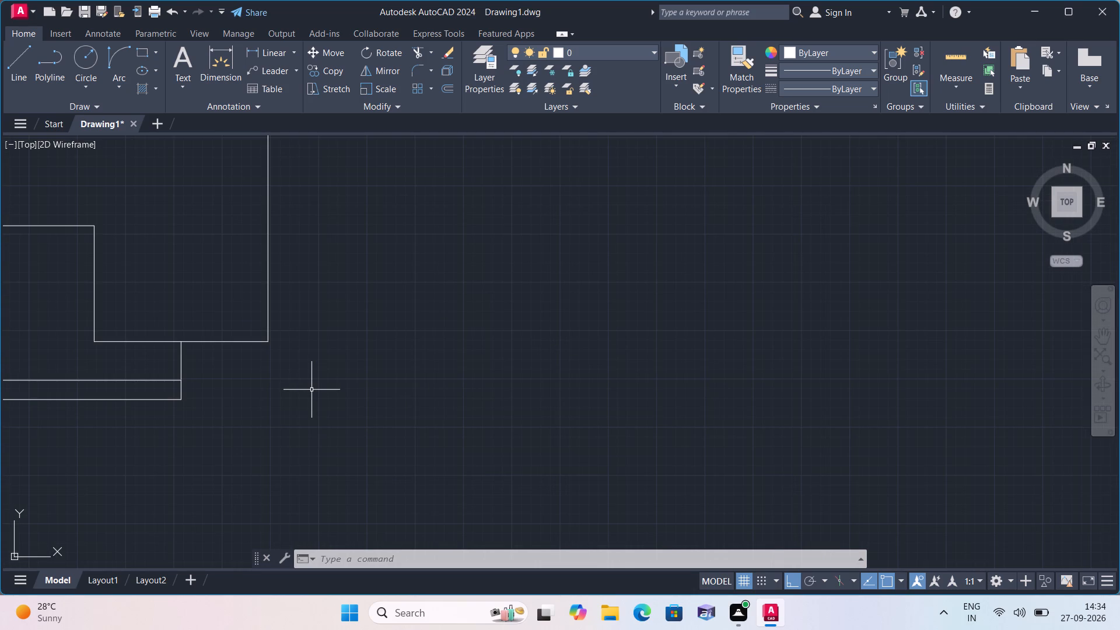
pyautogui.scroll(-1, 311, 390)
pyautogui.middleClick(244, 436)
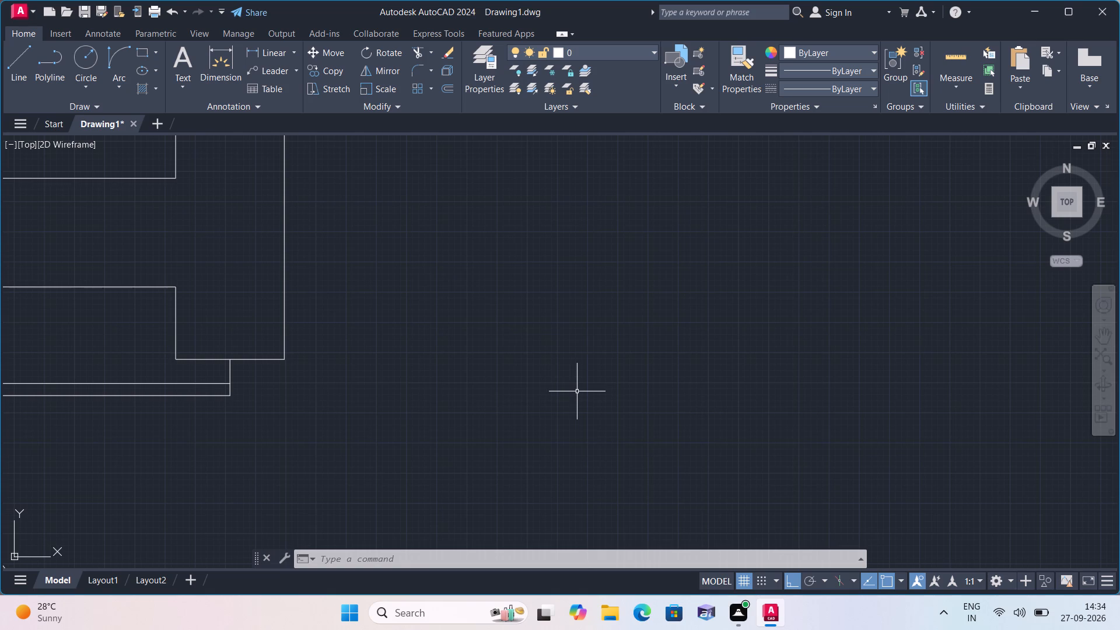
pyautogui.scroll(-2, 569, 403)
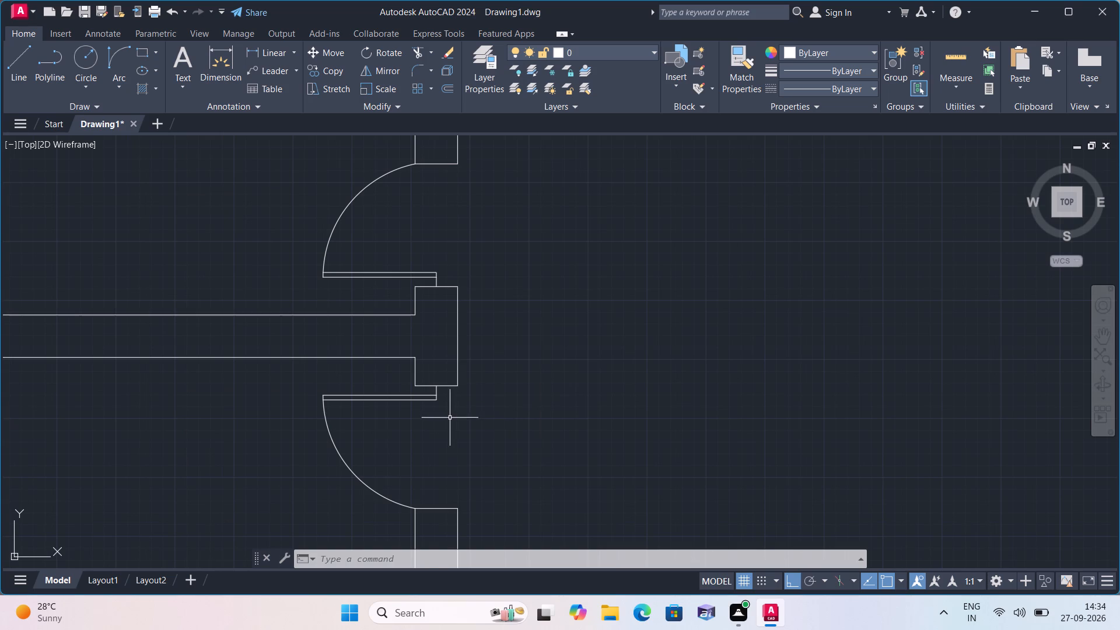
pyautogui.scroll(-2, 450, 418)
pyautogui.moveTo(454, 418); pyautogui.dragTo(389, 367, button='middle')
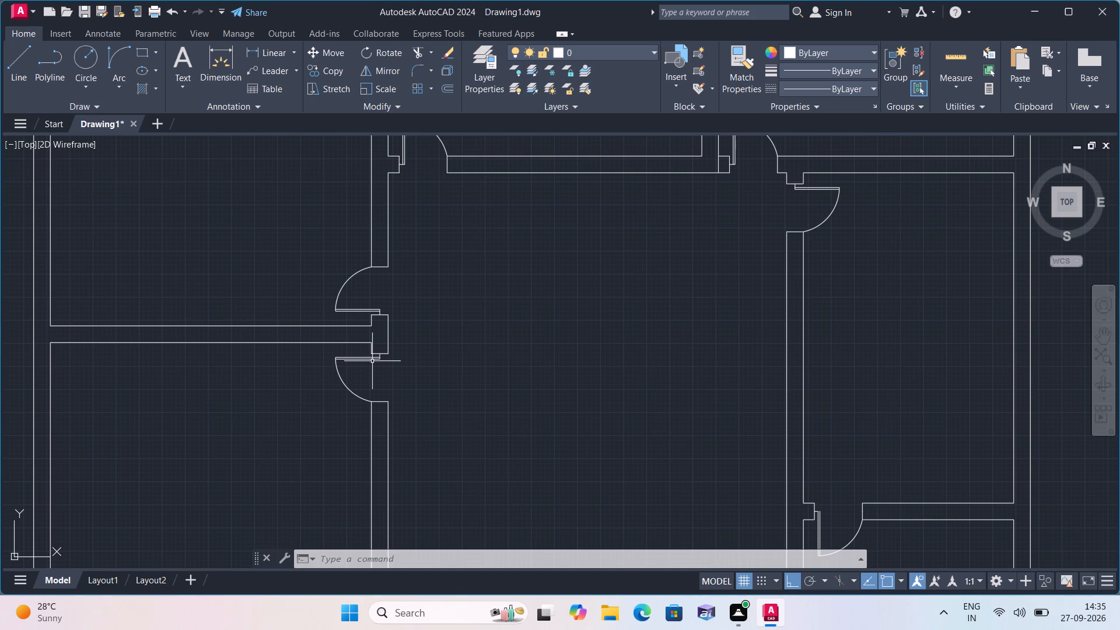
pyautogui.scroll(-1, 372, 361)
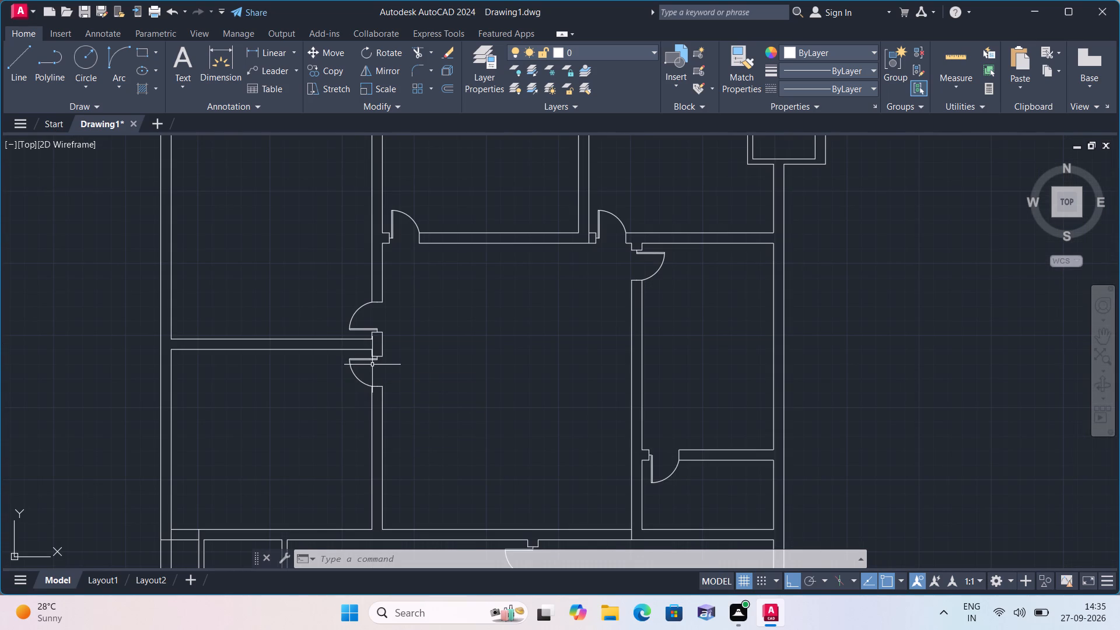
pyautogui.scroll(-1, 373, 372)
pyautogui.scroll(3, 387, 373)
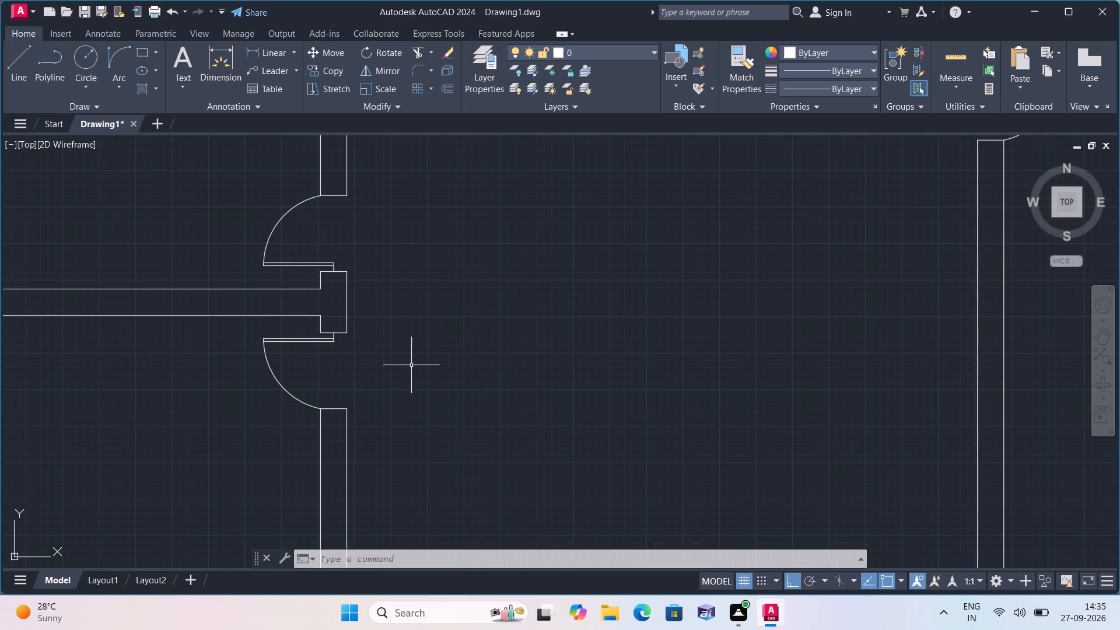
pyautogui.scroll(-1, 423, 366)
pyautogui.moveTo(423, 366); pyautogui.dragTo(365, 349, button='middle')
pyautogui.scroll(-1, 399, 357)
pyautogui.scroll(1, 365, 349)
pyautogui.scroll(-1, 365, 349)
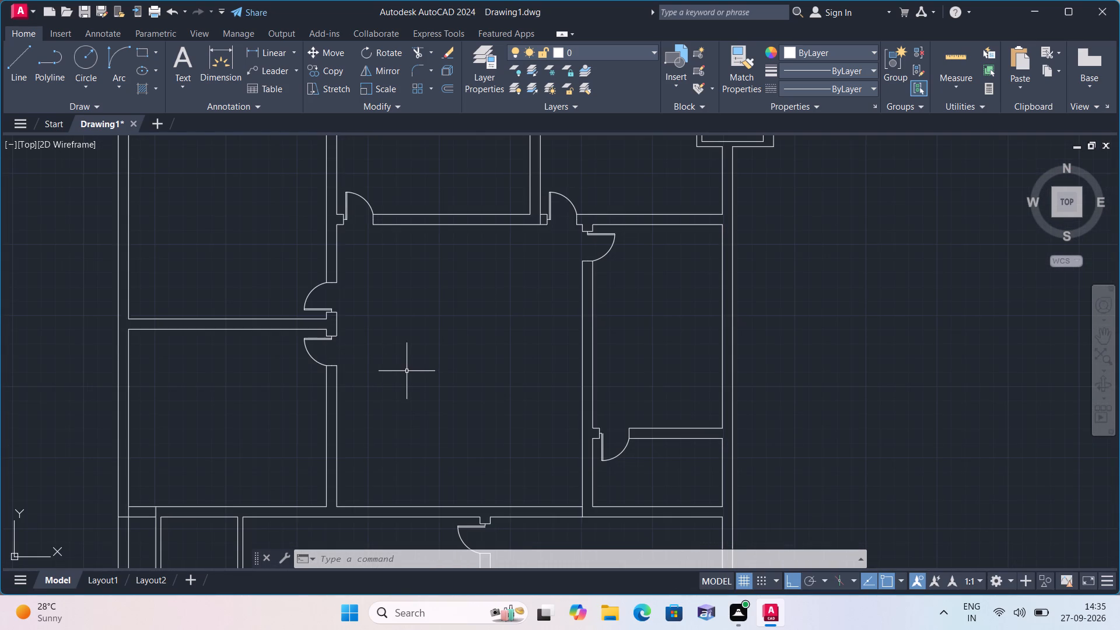
# Draw a short line closing the hinge end of the door leaf in the cross wall between the two rooms east of the central room.
pyautogui.moveTo(410, 374); pyautogui.dragTo(389, 344, button='middle')
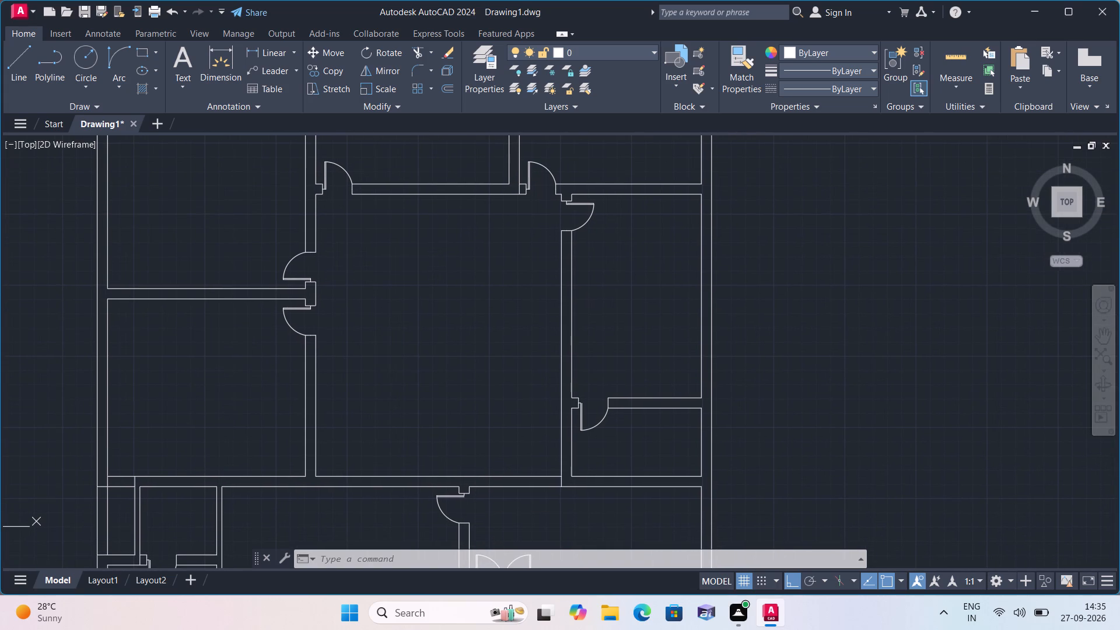
pyautogui.write('l')
pyautogui.press('space')
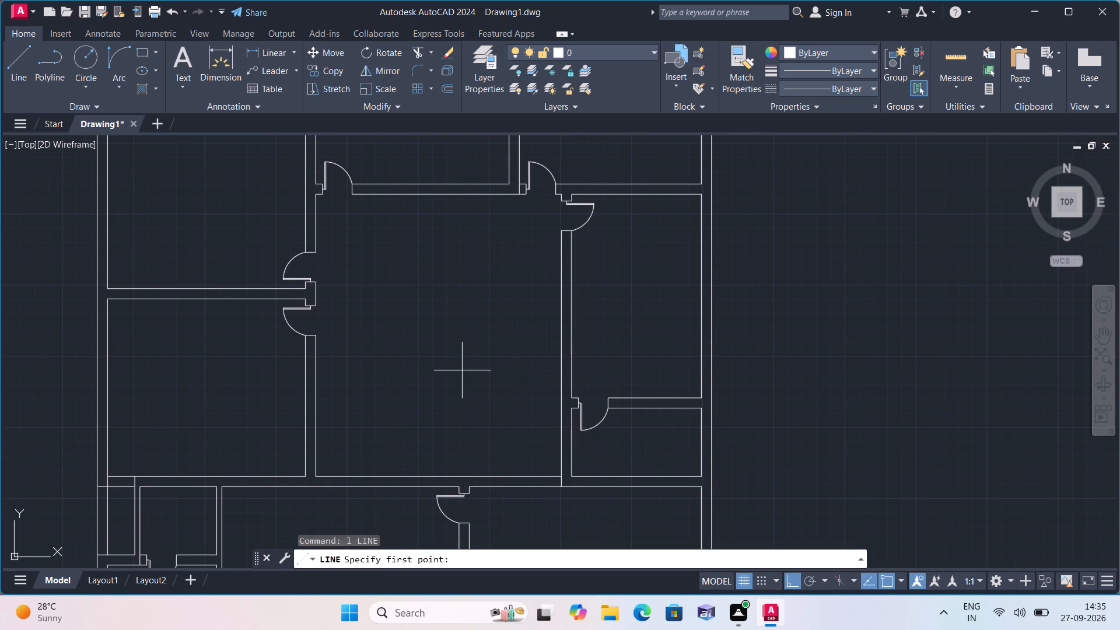
pyautogui.moveTo(447, 359); pyautogui.dragTo(367, 316, button='middle')
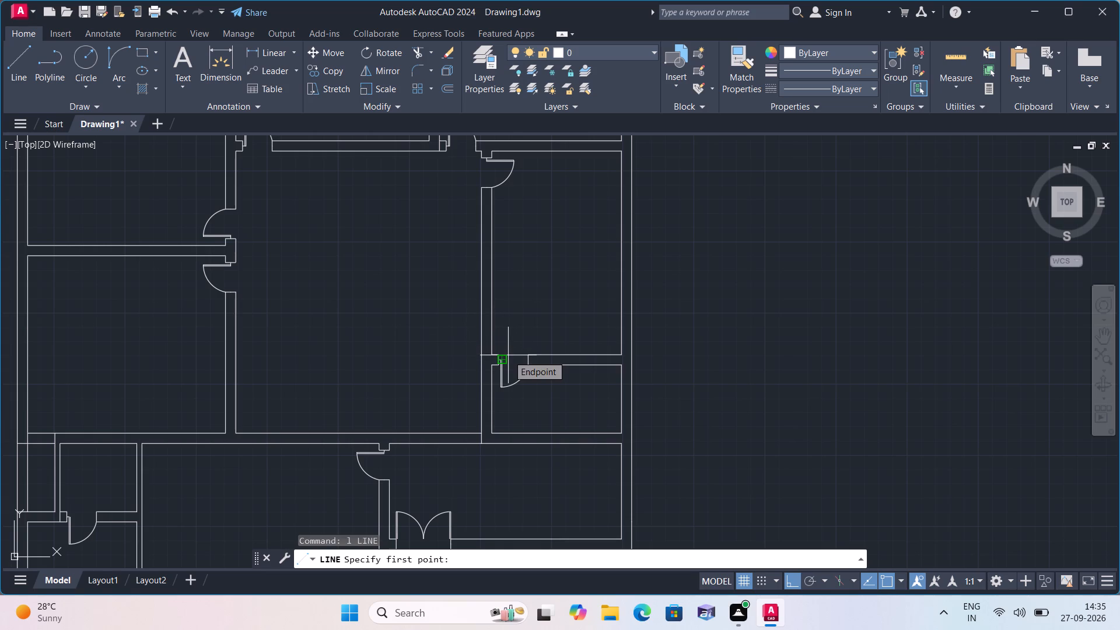
pyautogui.scroll(2, 509, 358)
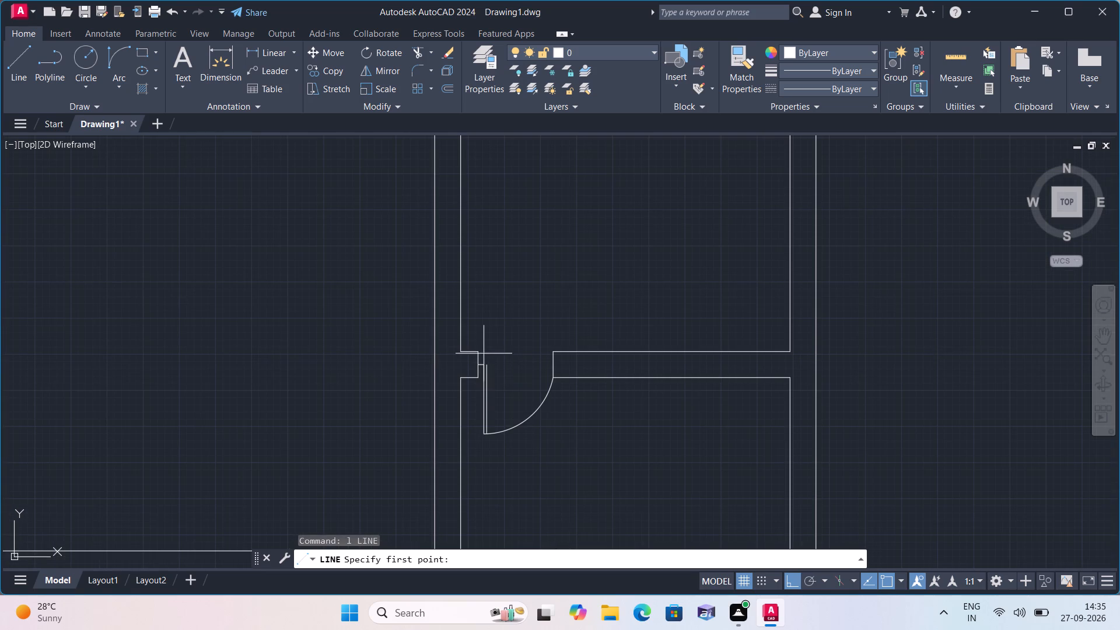
pyautogui.scroll(2, 483, 353)
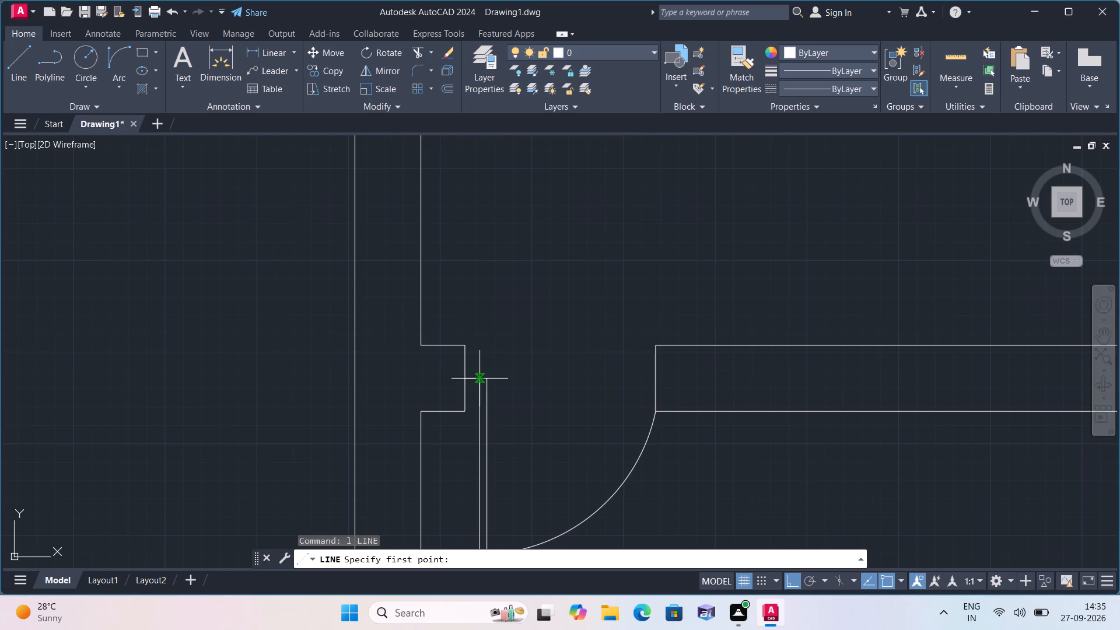
pyautogui.click(481, 376)
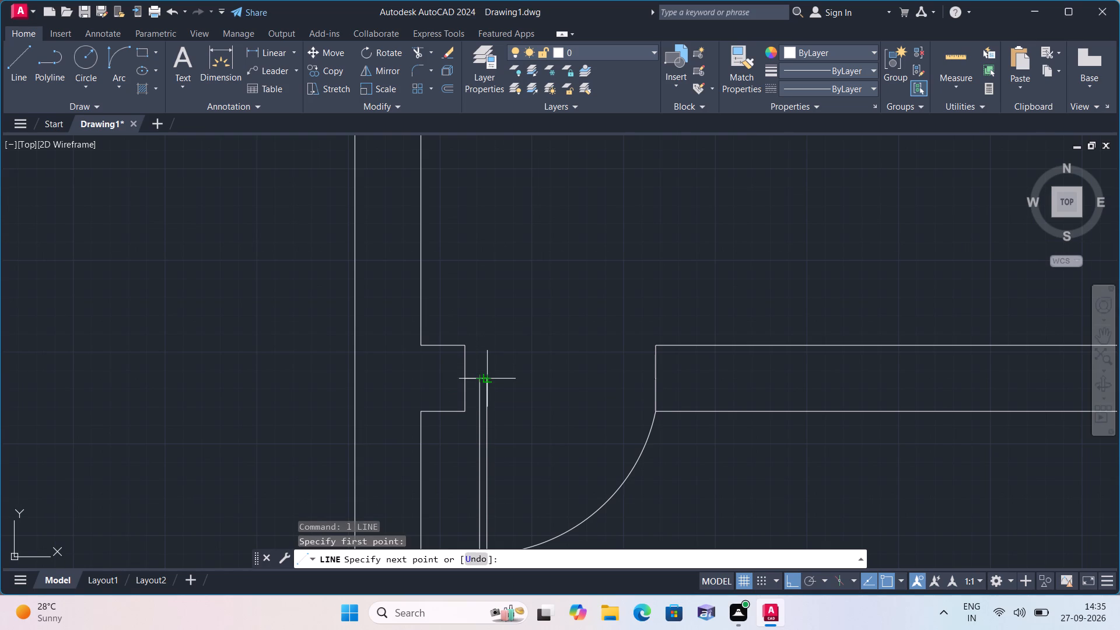
pyautogui.click(490, 376)
pyautogui.press('space')
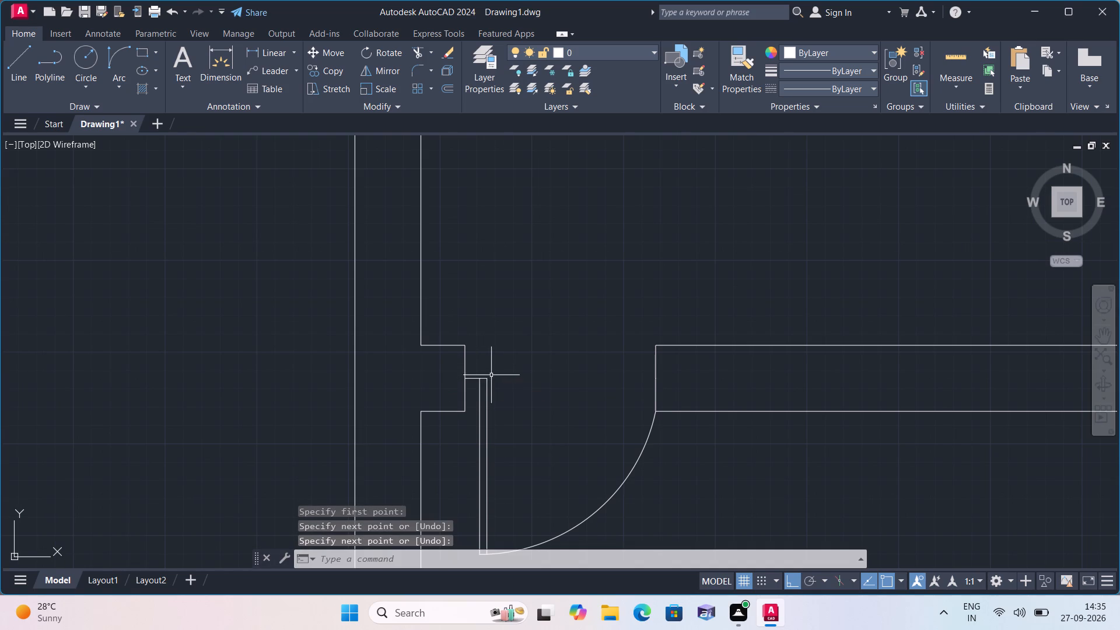
# Draw a short line closing the hinge end of the northern door leaf in the large southern room's east wall.
pyautogui.scroll(-2, 496, 371)
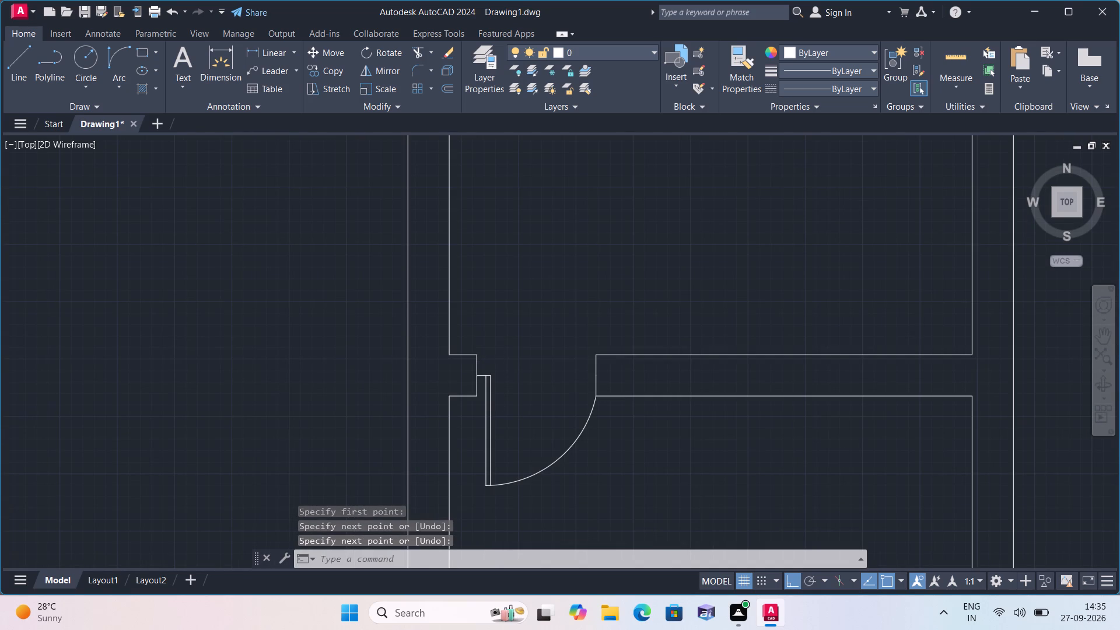
pyautogui.scroll(-1, 501, 382)
pyautogui.moveTo(500, 381); pyautogui.dragTo(503, 362, button='middle')
pyautogui.scroll(-1, 390, 395)
pyautogui.moveTo(381, 397); pyautogui.dragTo(388, 339, button='middle')
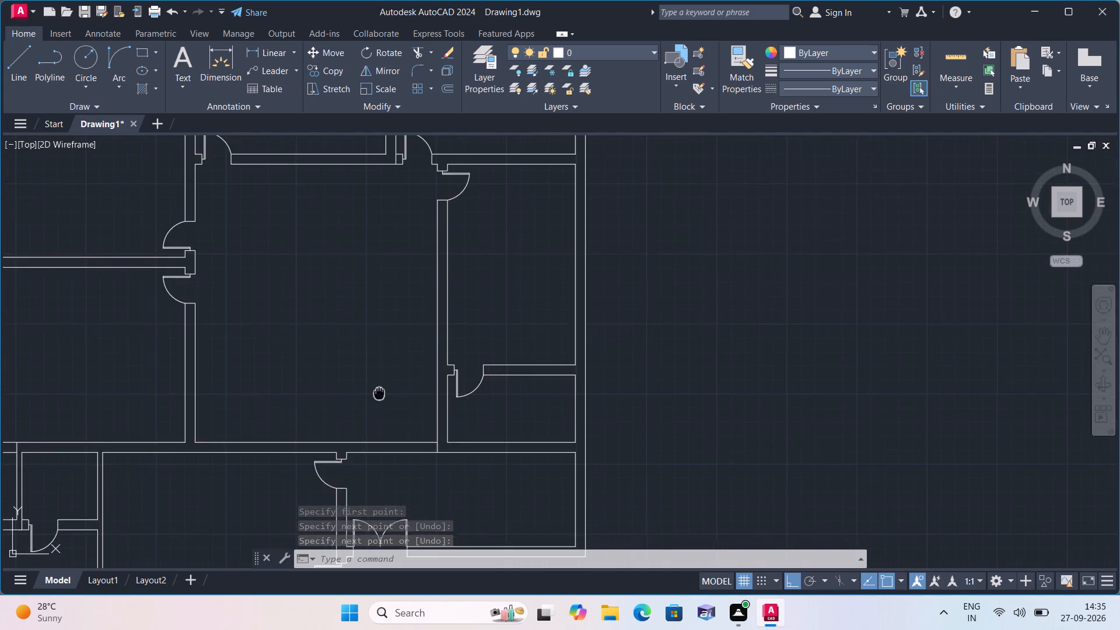
pyautogui.moveTo(388, 339); pyautogui.dragTo(416, 292, button='middle')
pyautogui.scroll(2, 398, 373)
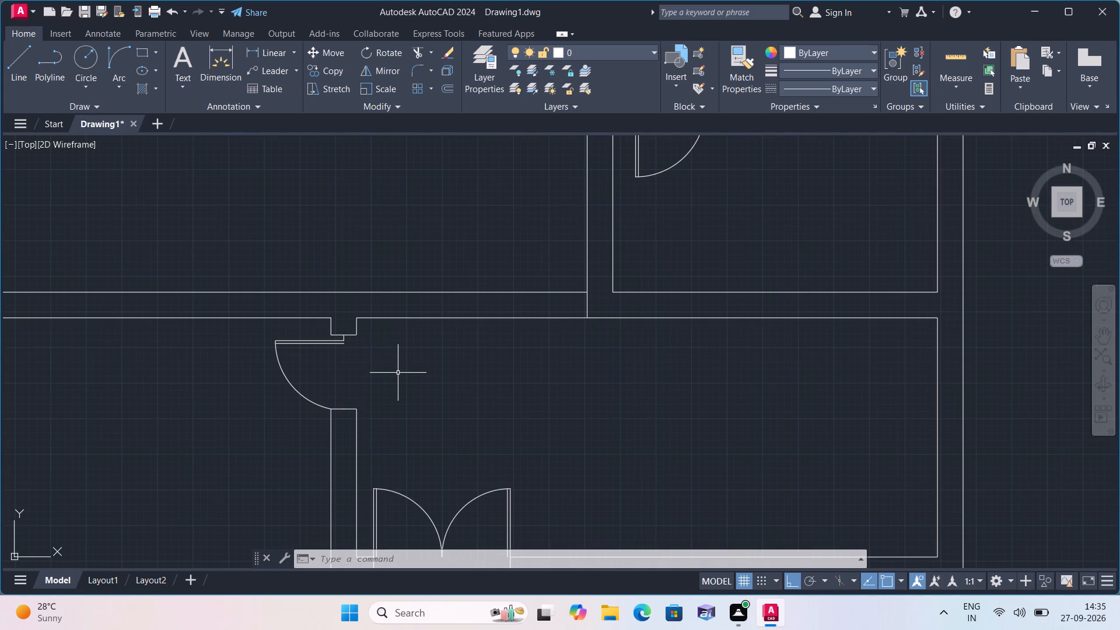
pyautogui.press('space')
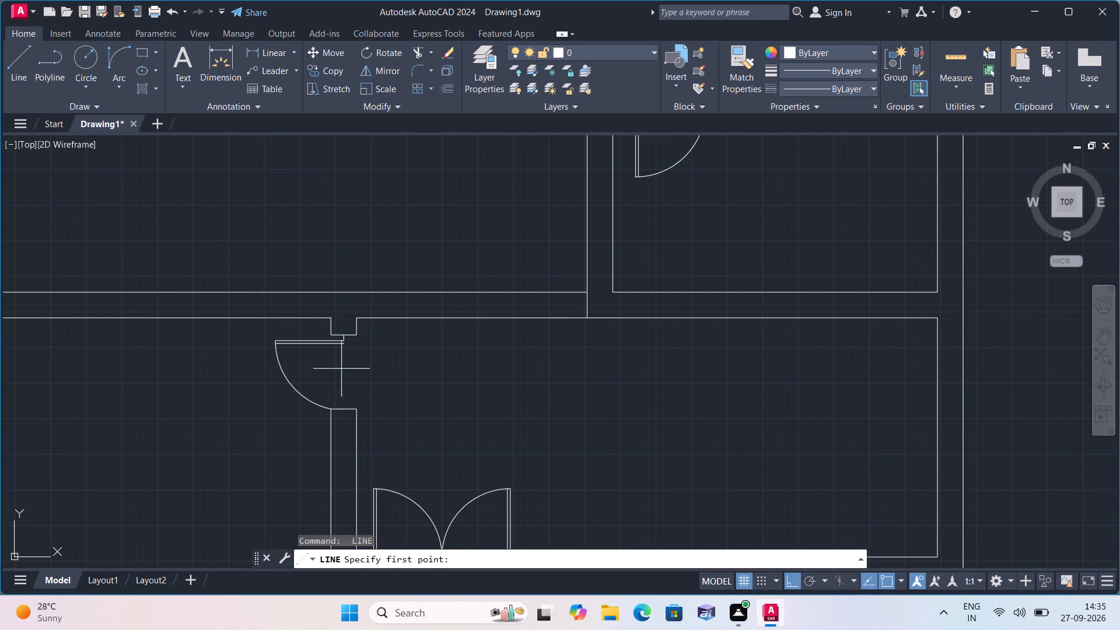
pyautogui.scroll(2, 341, 354)
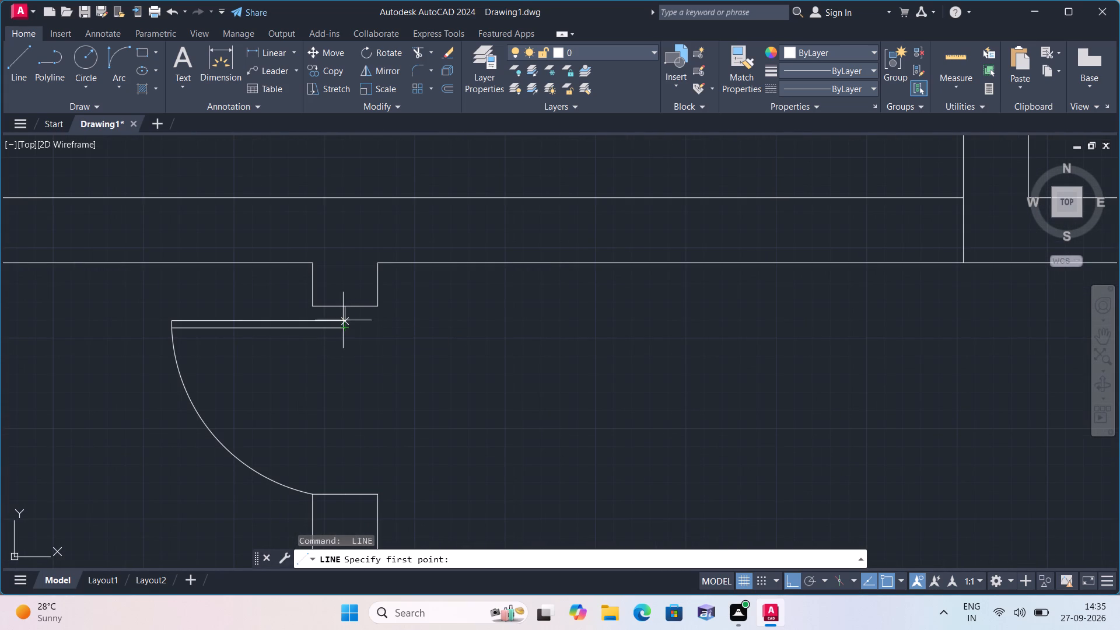
pyautogui.click(343, 320)
pyautogui.click(343, 326)
pyautogui.press('space')
# Draw a short line closing the hinge end of the southern door leaf in the large southern room's east wall.
pyautogui.scroll(-1, 344, 326)
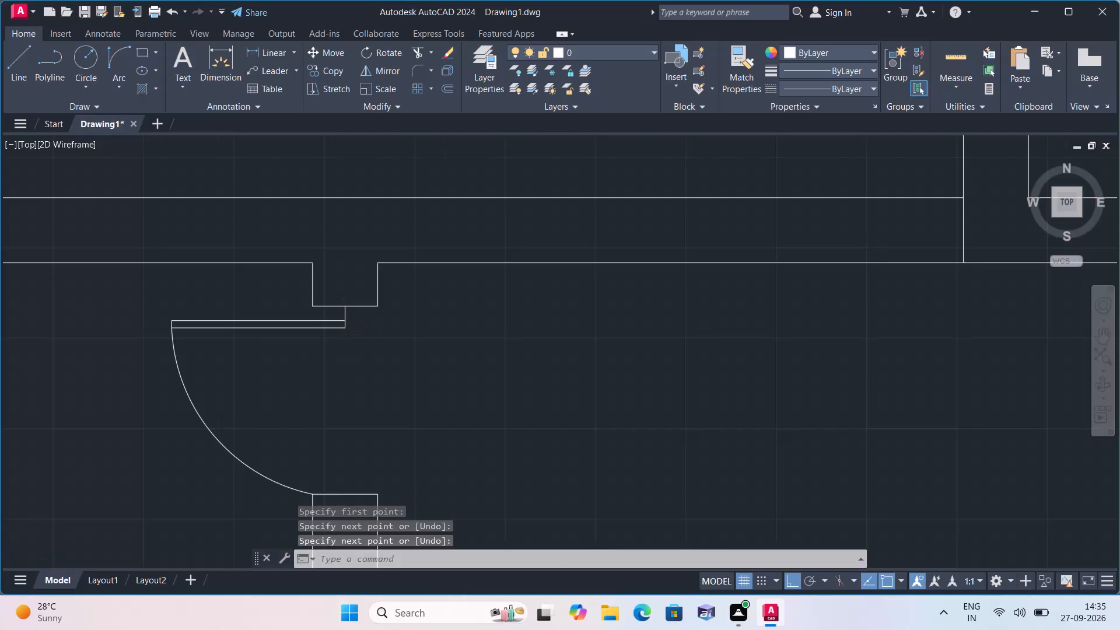
pyautogui.scroll(-2, 348, 329)
pyautogui.moveTo(412, 383); pyautogui.dragTo(428, 320, button='middle')
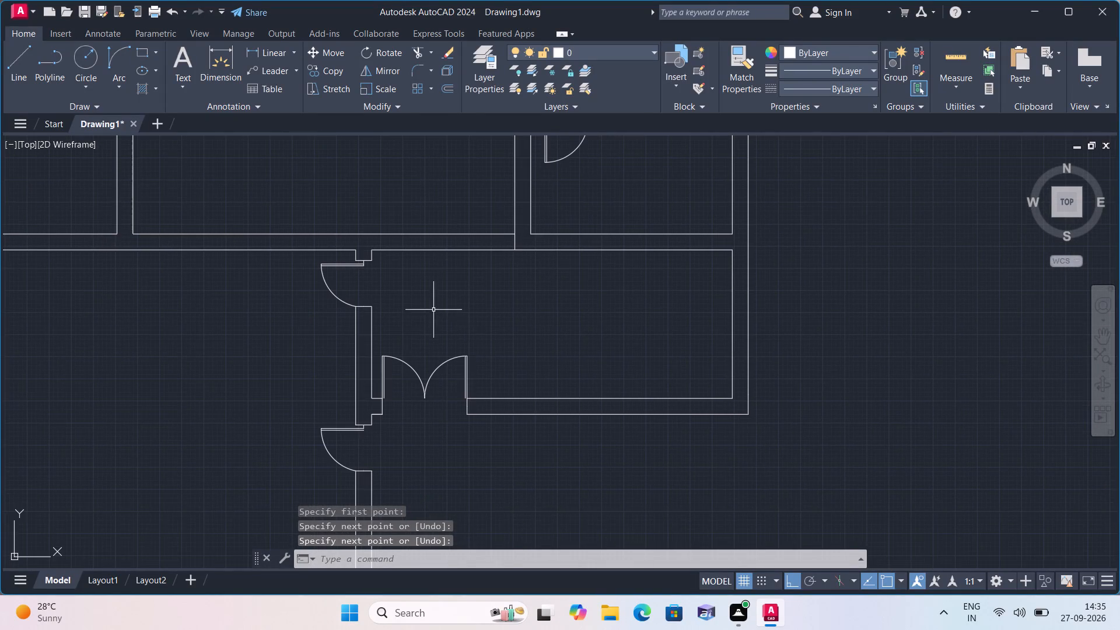
pyautogui.scroll(2, 369, 436)
pyautogui.press('space')
pyautogui.scroll(2, 350, 426)
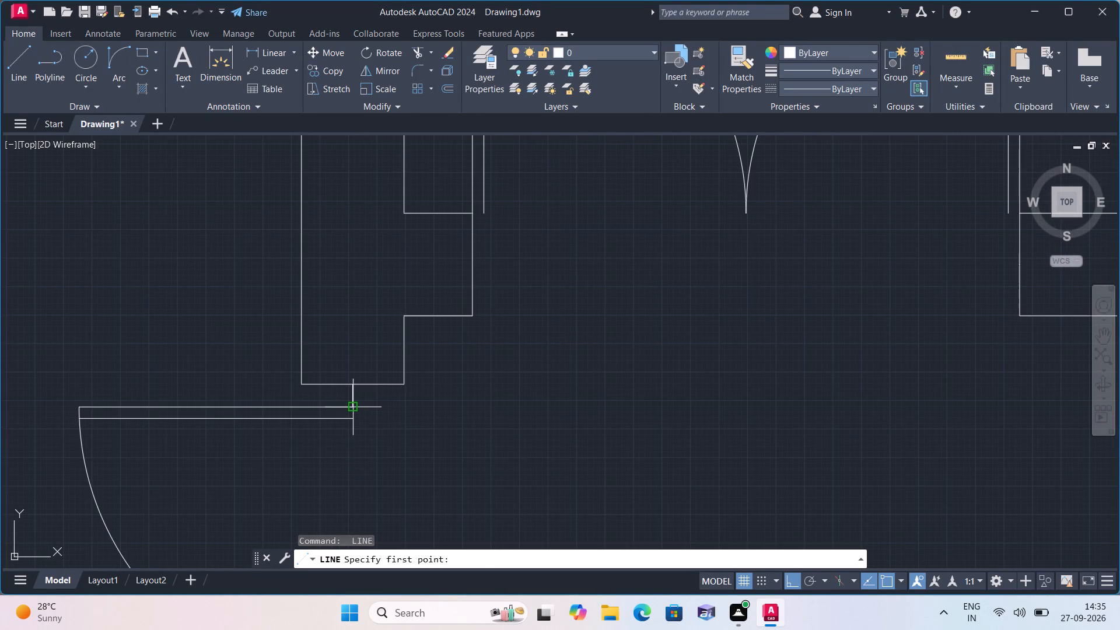
pyautogui.click(353, 406)
pyautogui.click(351, 419)
pyautogui.press('space')
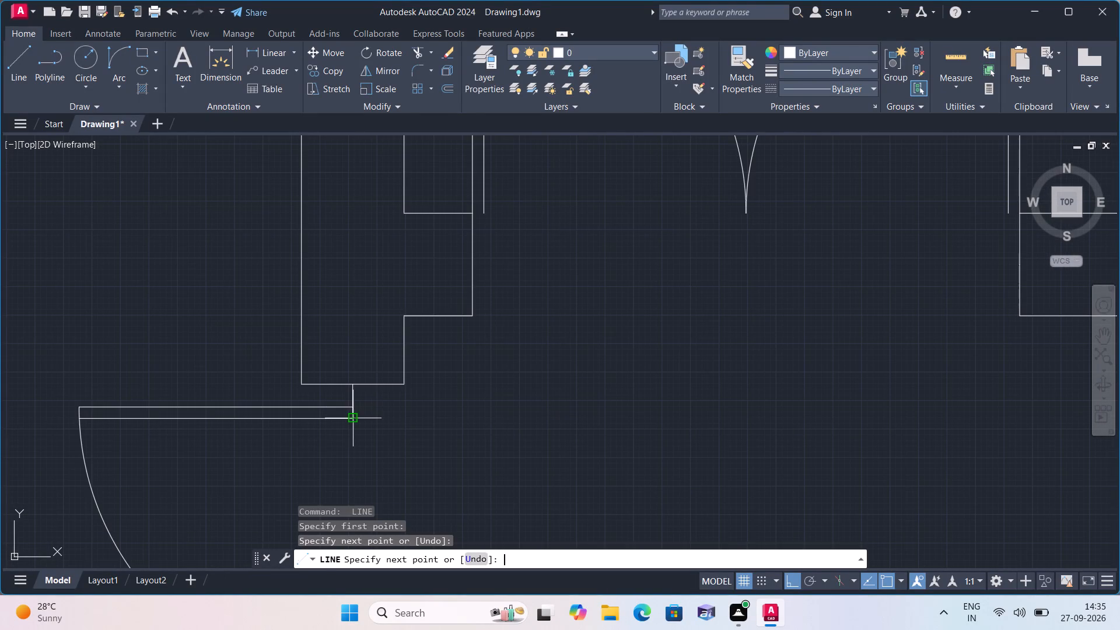
# Draw a short line closing the hinge end of the double door's eastern leaf.
pyautogui.scroll(-2, 351, 419)
pyautogui.scroll(-1, 393, 439)
pyautogui.moveTo(407, 446); pyautogui.dragTo(371, 373, button='middle')
pyautogui.press('space')
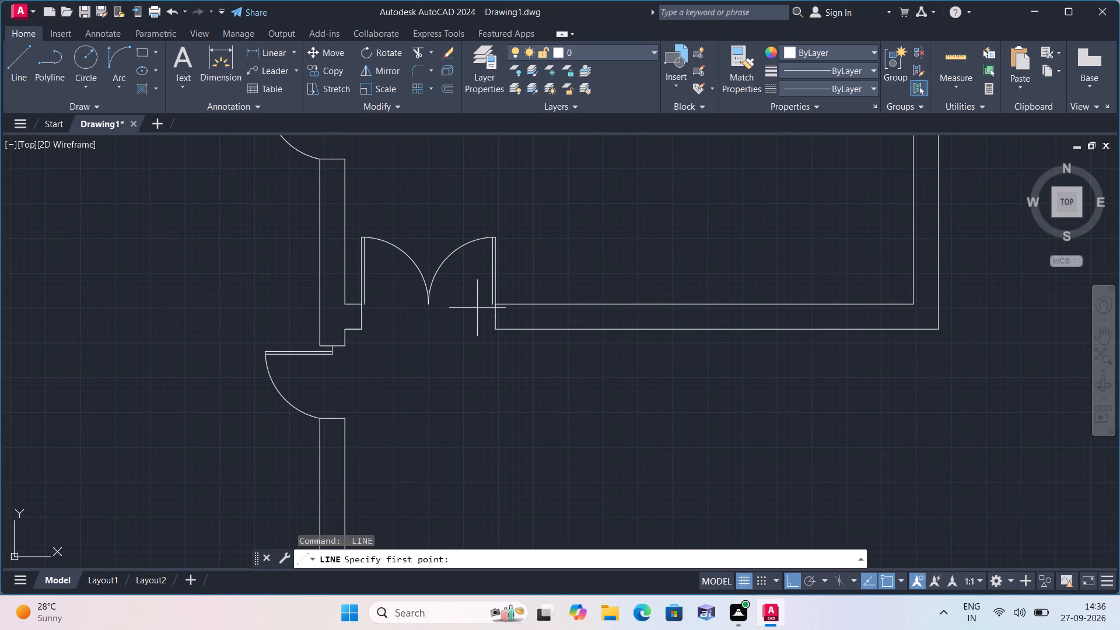
pyautogui.scroll(3, 484, 307)
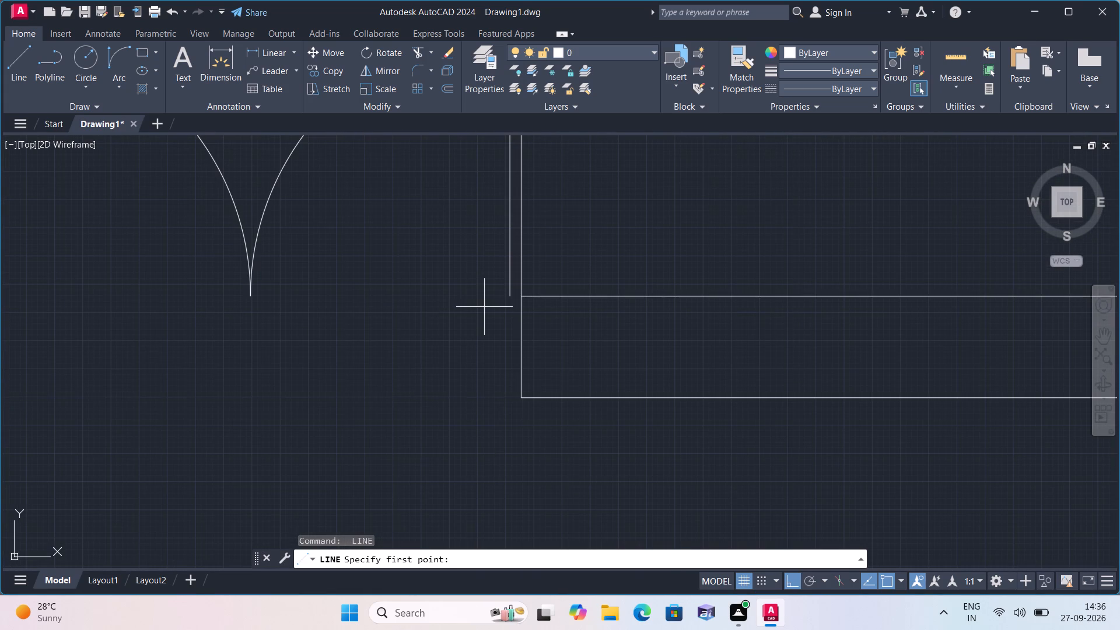
pyautogui.scroll(-1, 484, 307)
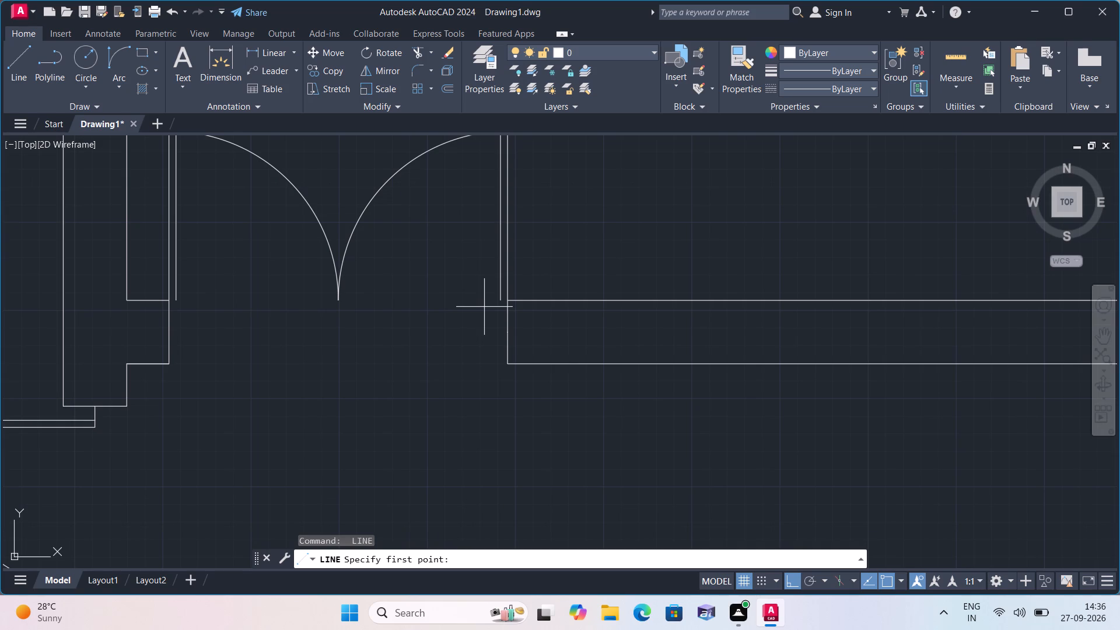
pyautogui.click(497, 303)
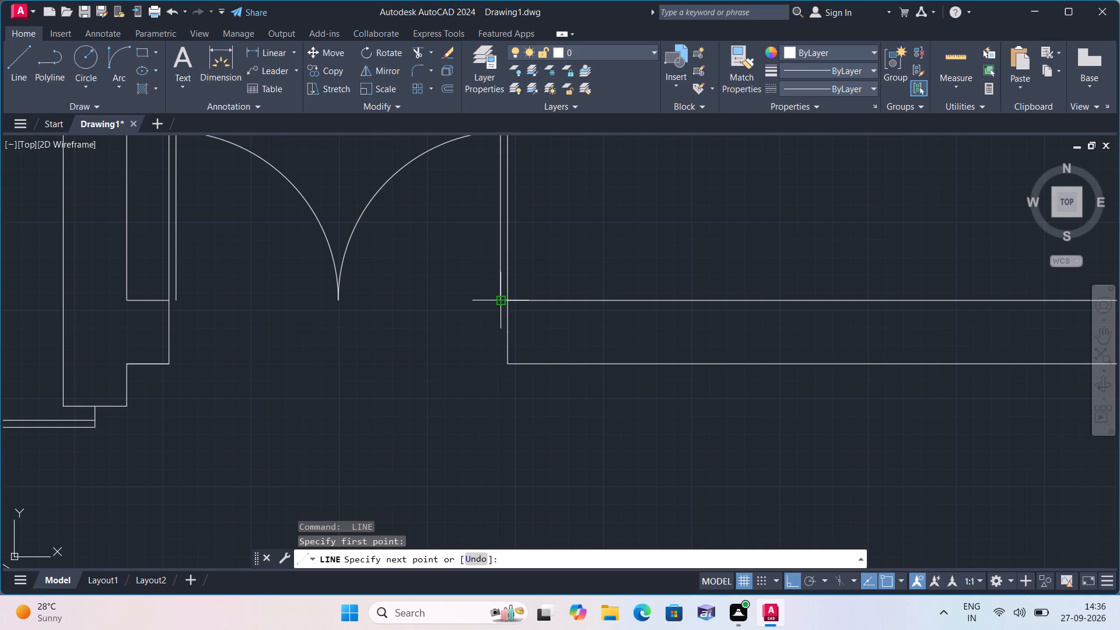
pyautogui.click(512, 302)
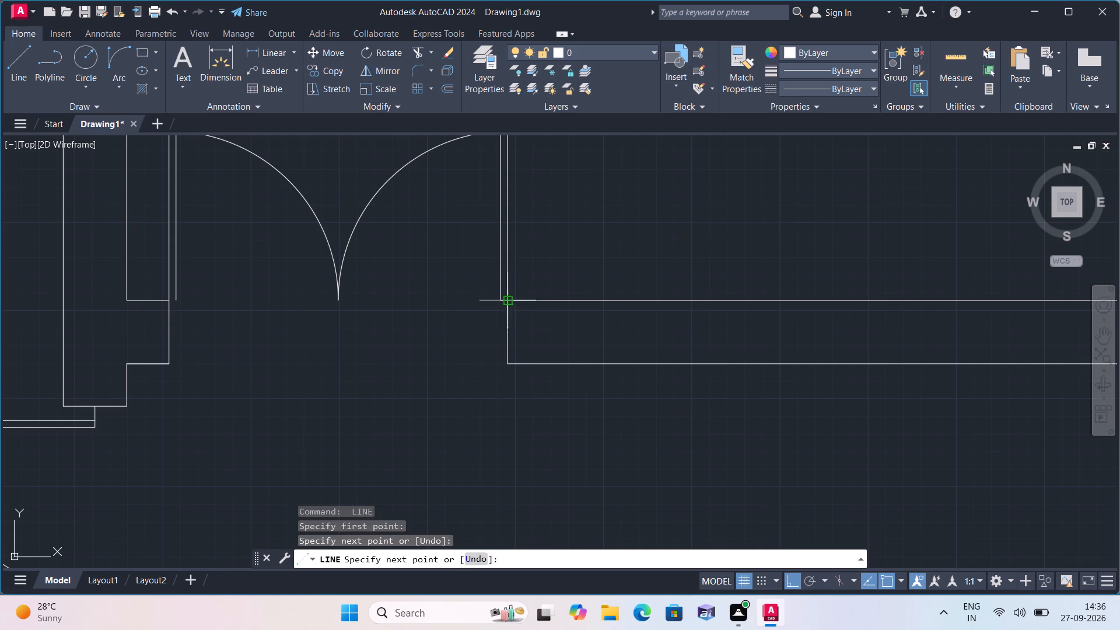
pyautogui.press('space')
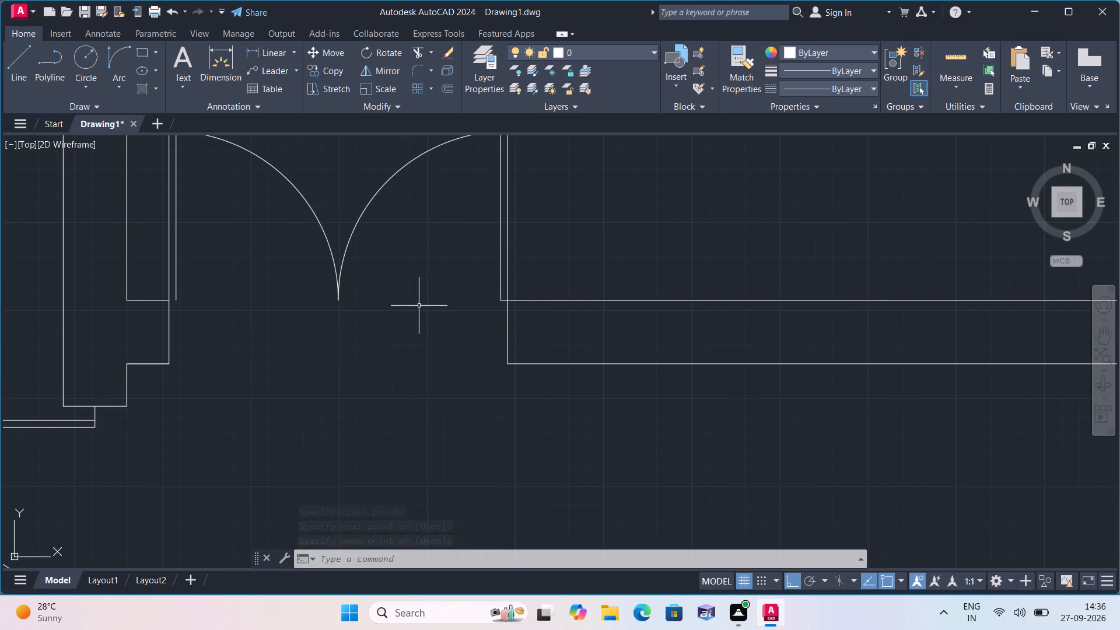
# Draw a short line closing the hinge end of the double door's western leaf.
pyautogui.press('space')
pyautogui.moveTo(269, 318); pyautogui.dragTo(383, 312, button='middle')
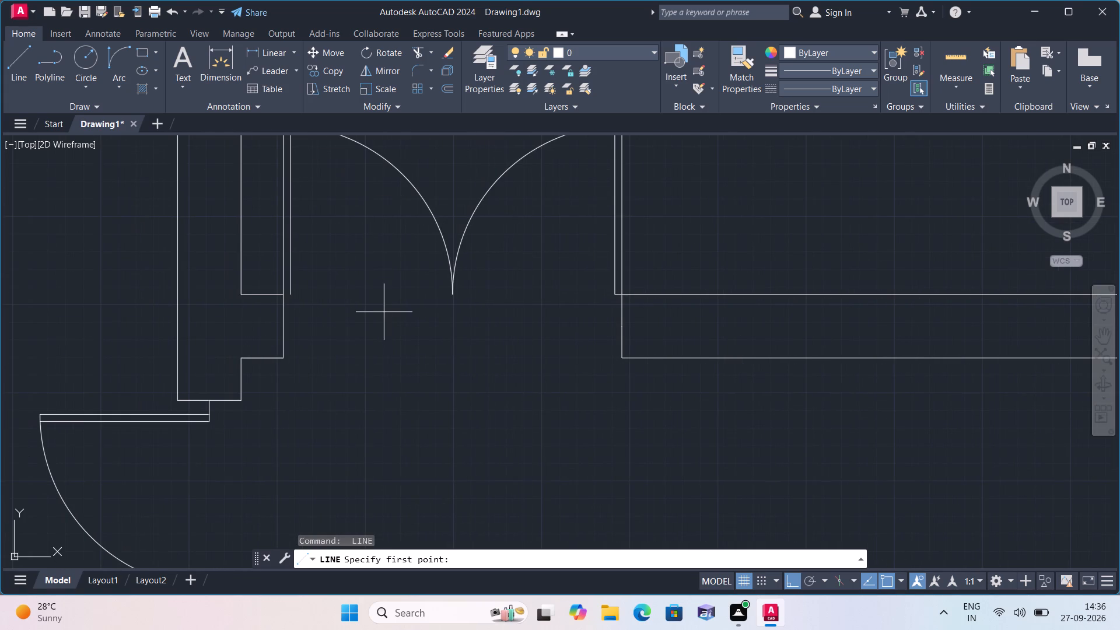
pyautogui.click(292, 296)
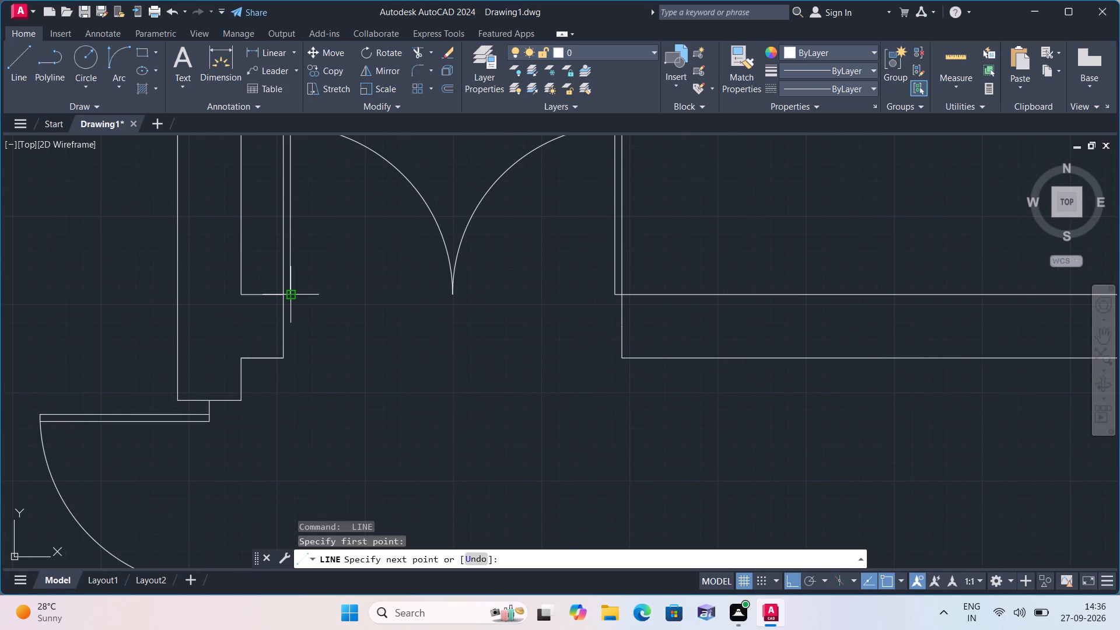
pyautogui.click(279, 295)
pyautogui.press('space')
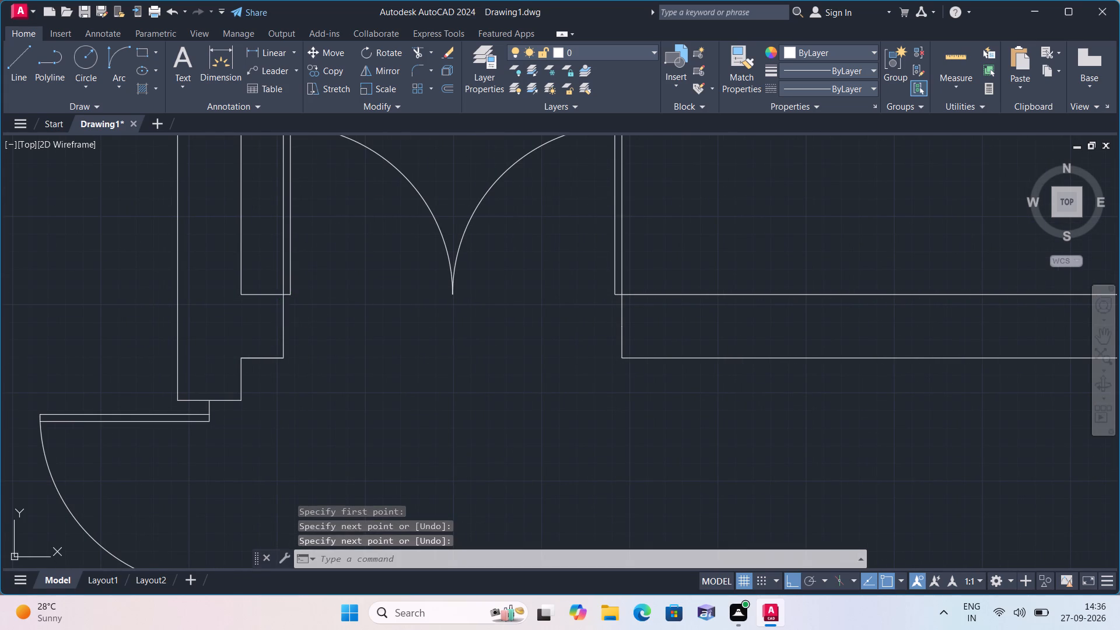
# Draw a short line closing the hinge end of the door leaf in the cross wall between the two small southwest rooms.
pyautogui.scroll(-2, 283, 298)
pyautogui.moveTo(335, 362); pyautogui.dragTo(355, 285, button='middle')
pyautogui.scroll(-1, 359, 279)
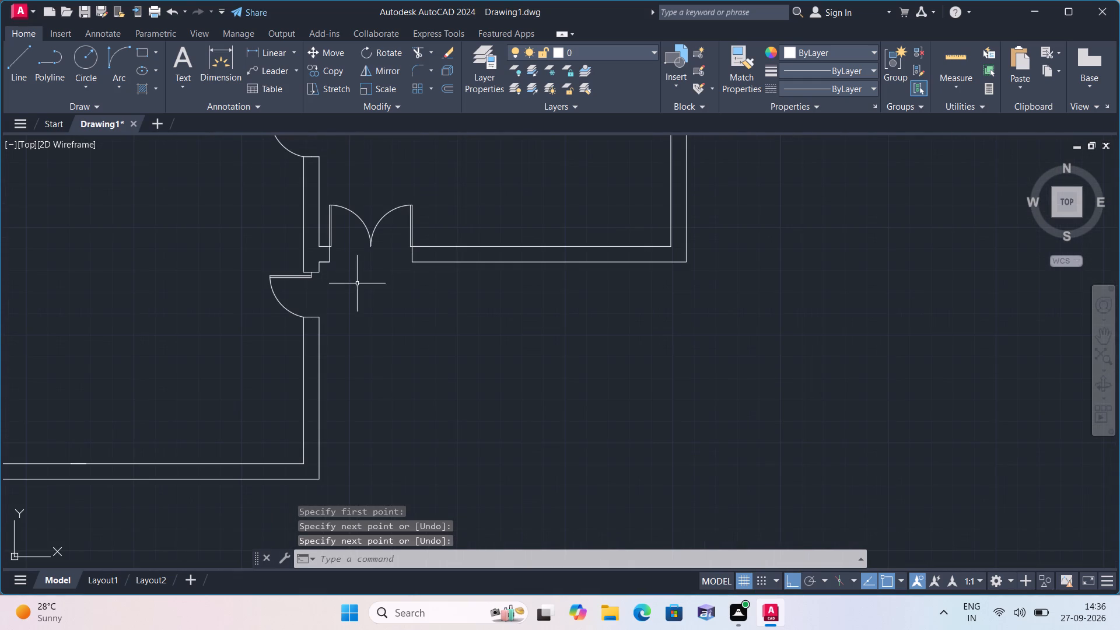
pyautogui.scroll(2, 324, 292)
pyautogui.scroll(-4, 324, 292)
pyautogui.moveTo(192, 281); pyautogui.dragTo(321, 372, button='middle')
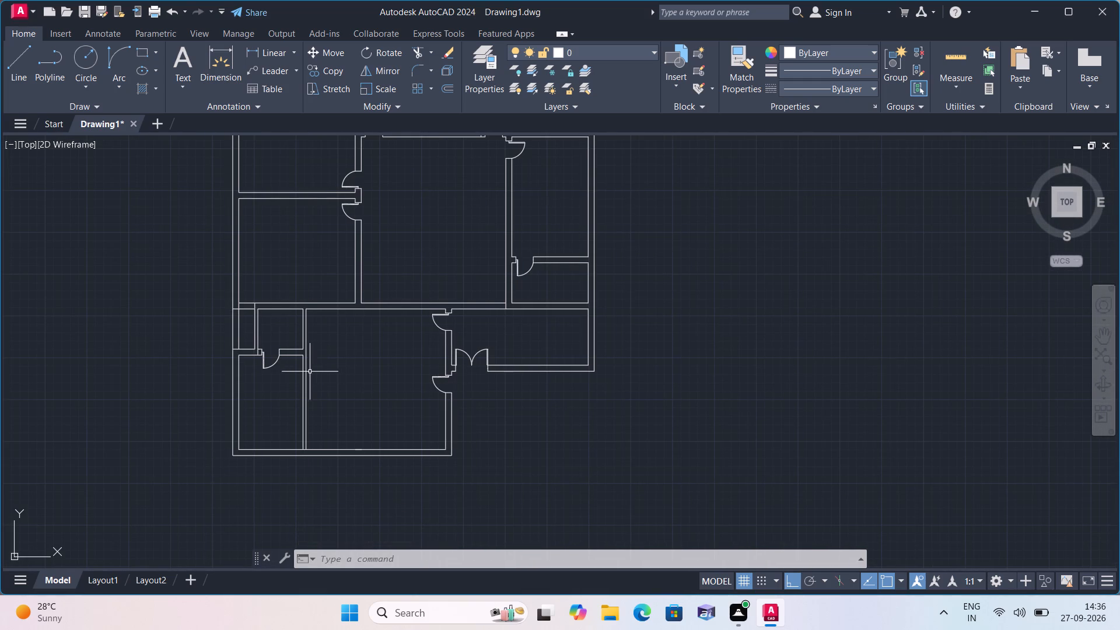
pyautogui.scroll(3, 265, 356)
pyautogui.moveTo(281, 348); pyautogui.dragTo(332, 363, button='middle')
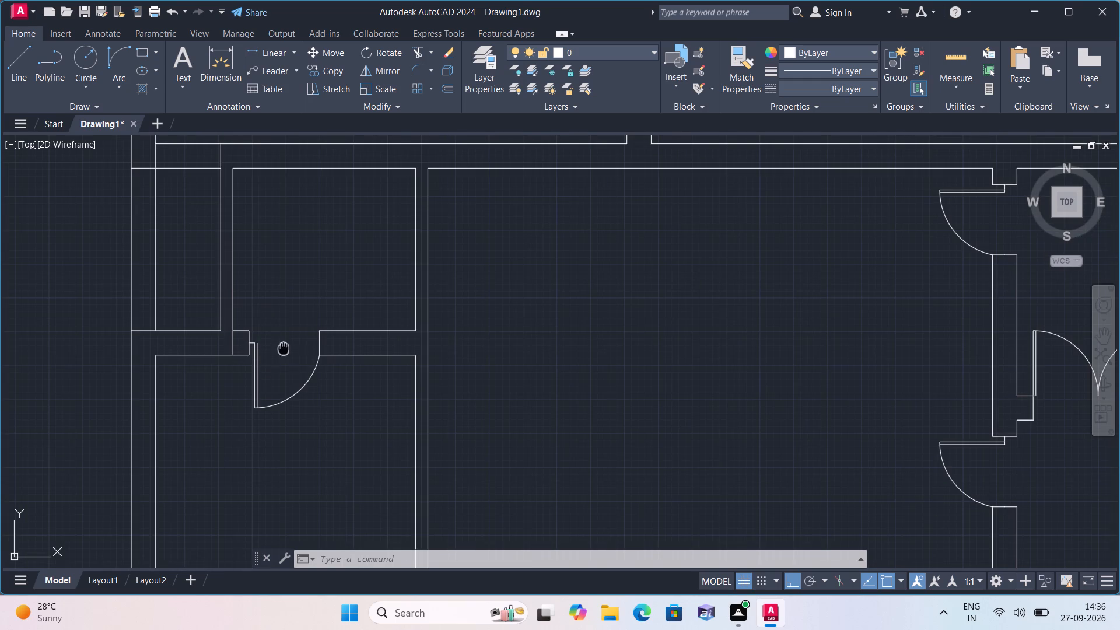
pyautogui.moveTo(332, 363); pyautogui.dragTo(415, 393, button='middle')
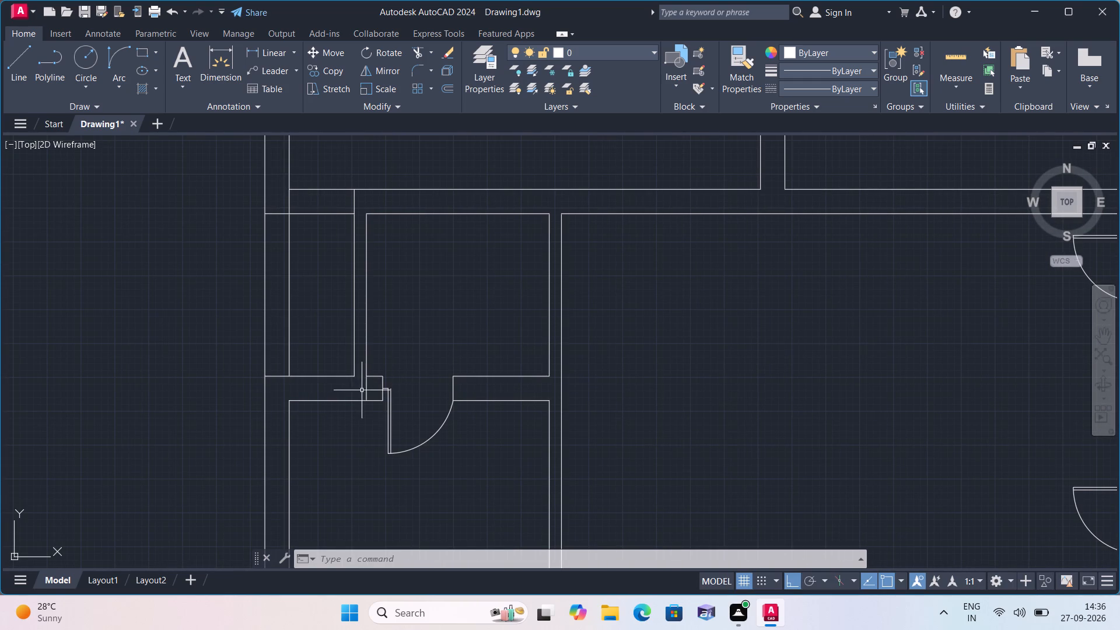
pyautogui.press('space')
pyautogui.scroll(3, 374, 387)
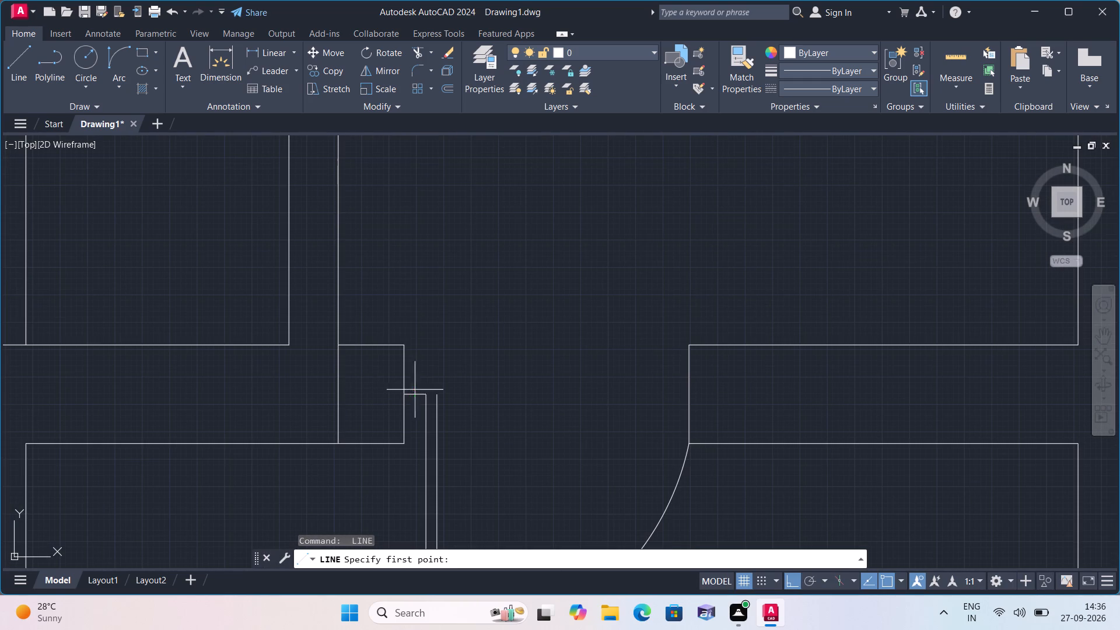
pyautogui.click(426, 392)
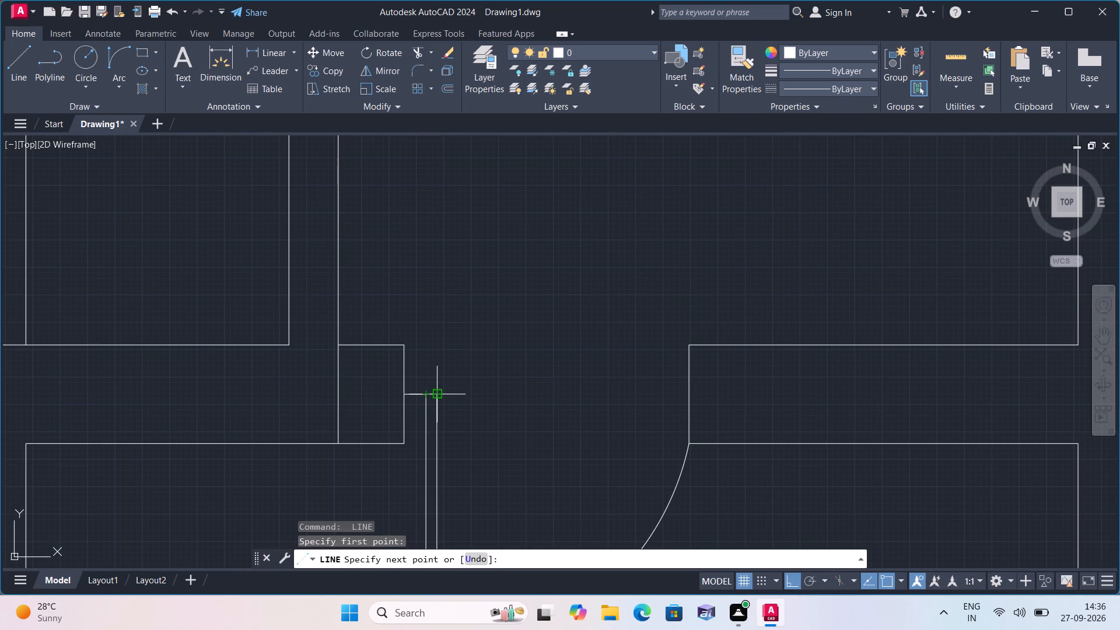
pyautogui.click(435, 392)
pyautogui.press('space')
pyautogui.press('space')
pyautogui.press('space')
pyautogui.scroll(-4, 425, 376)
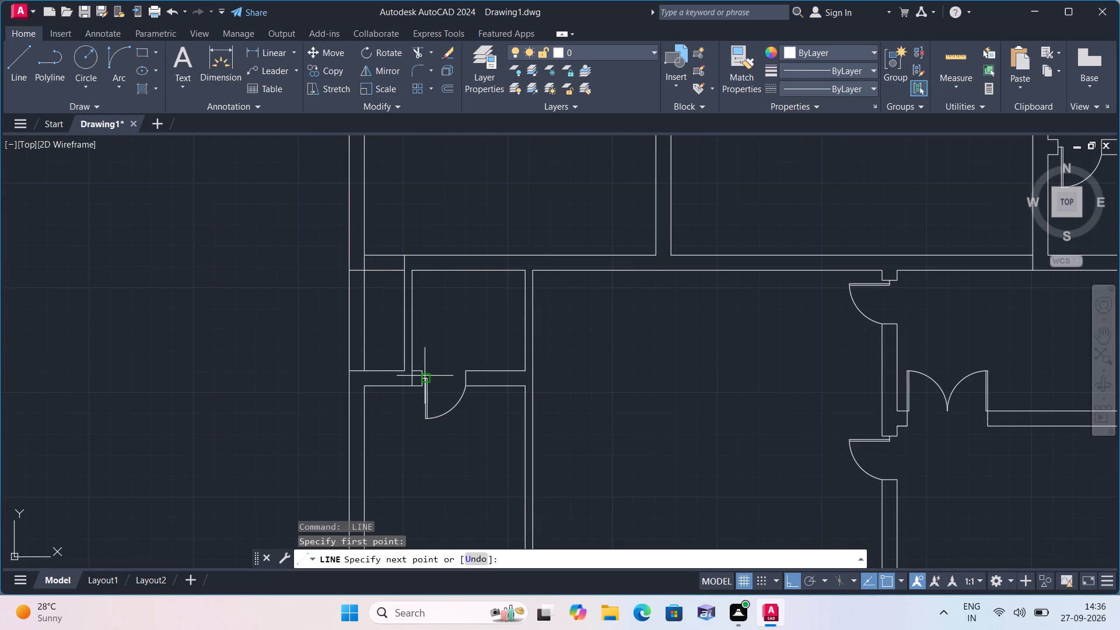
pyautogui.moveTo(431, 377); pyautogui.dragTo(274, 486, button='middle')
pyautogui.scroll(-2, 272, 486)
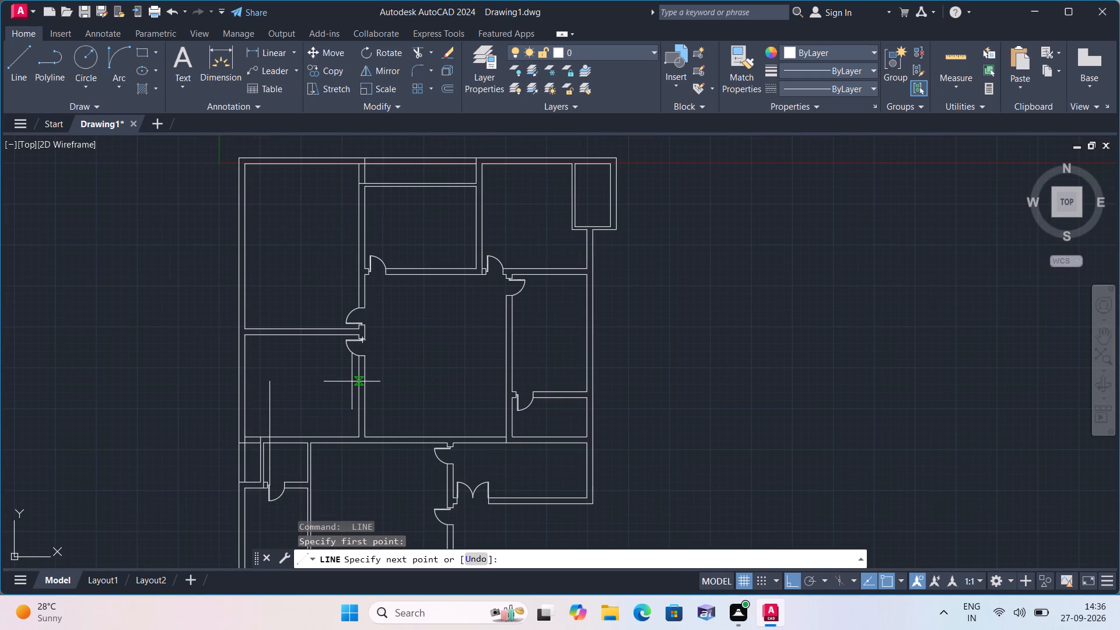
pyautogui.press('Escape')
# Review the whole floor plan and the doors around the central room.
pyautogui.scroll(3, 296, 441)
pyautogui.scroll(-1, 289, 457)
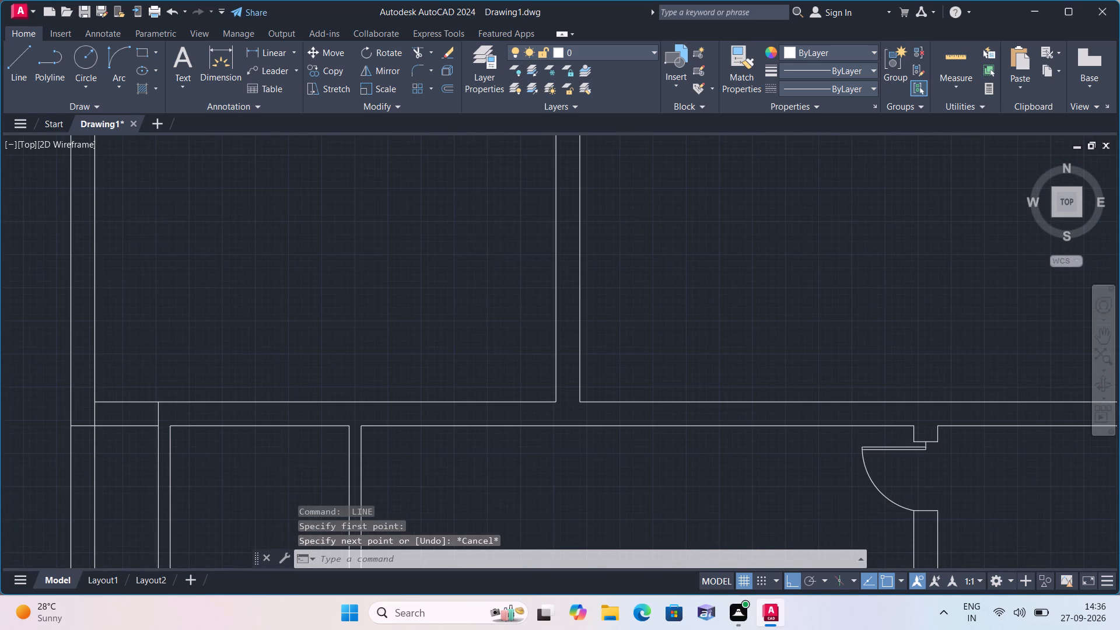
pyautogui.scroll(-1, 289, 457)
pyautogui.scroll(3, 265, 506)
pyautogui.scroll(-1, 265, 506)
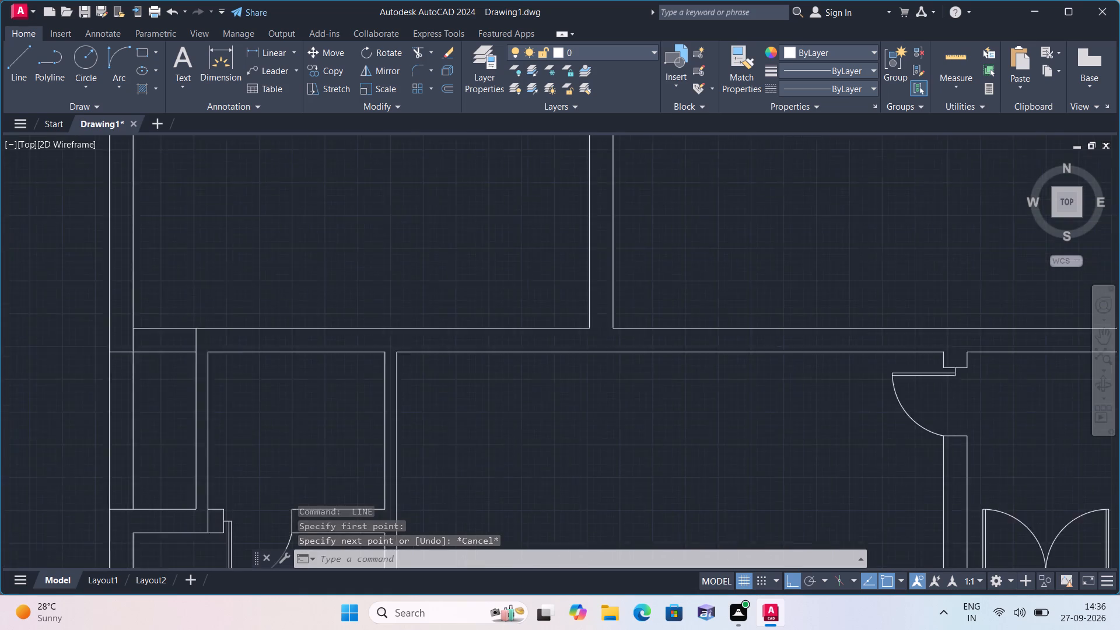
pyautogui.scroll(-2, 265, 506)
pyautogui.moveTo(353, 423); pyautogui.dragTo(332, 487, button='middle')
pyautogui.scroll(-1, 352, 425)
pyautogui.scroll(-1, 391, 372)
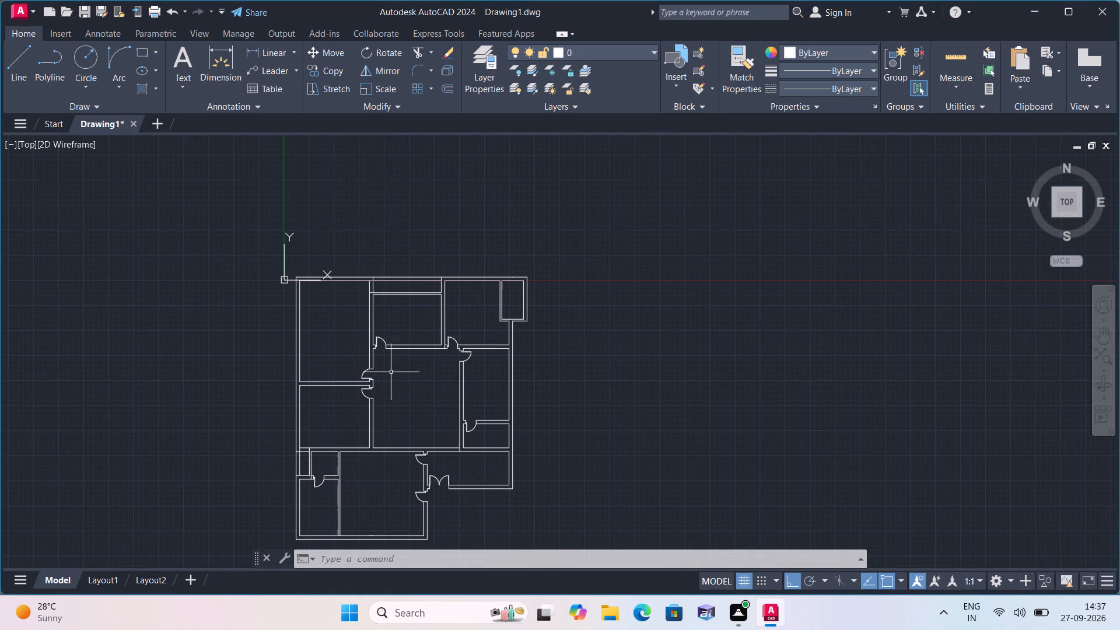
pyautogui.scroll(-2, 391, 377)
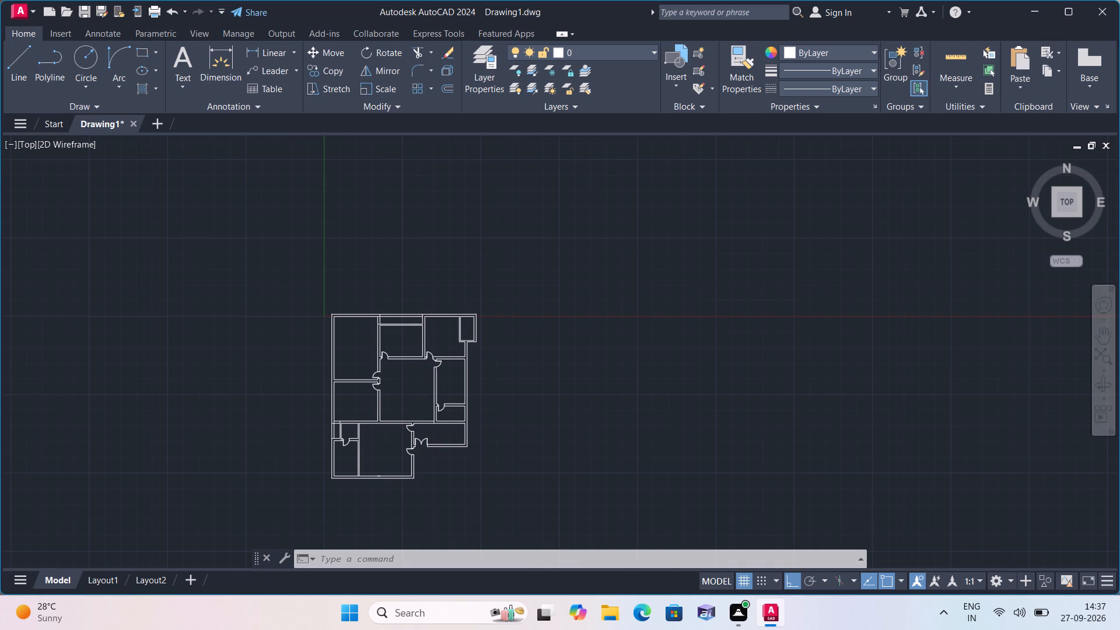
pyautogui.scroll(4, 388, 377)
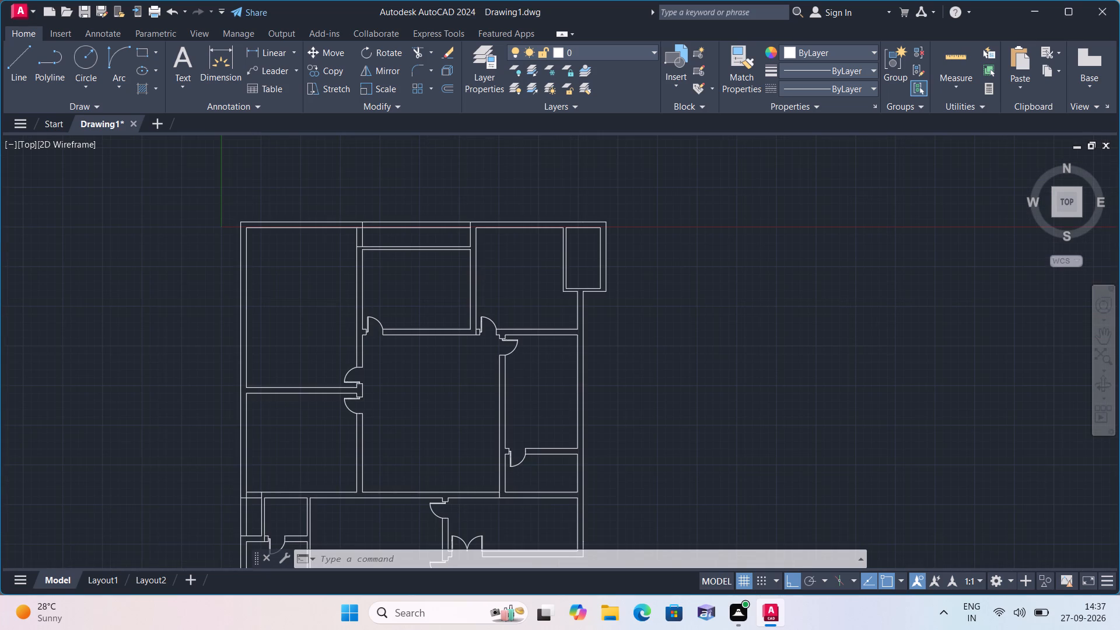
pyautogui.scroll(1, 388, 377)
pyautogui.scroll(-1, 388, 377)
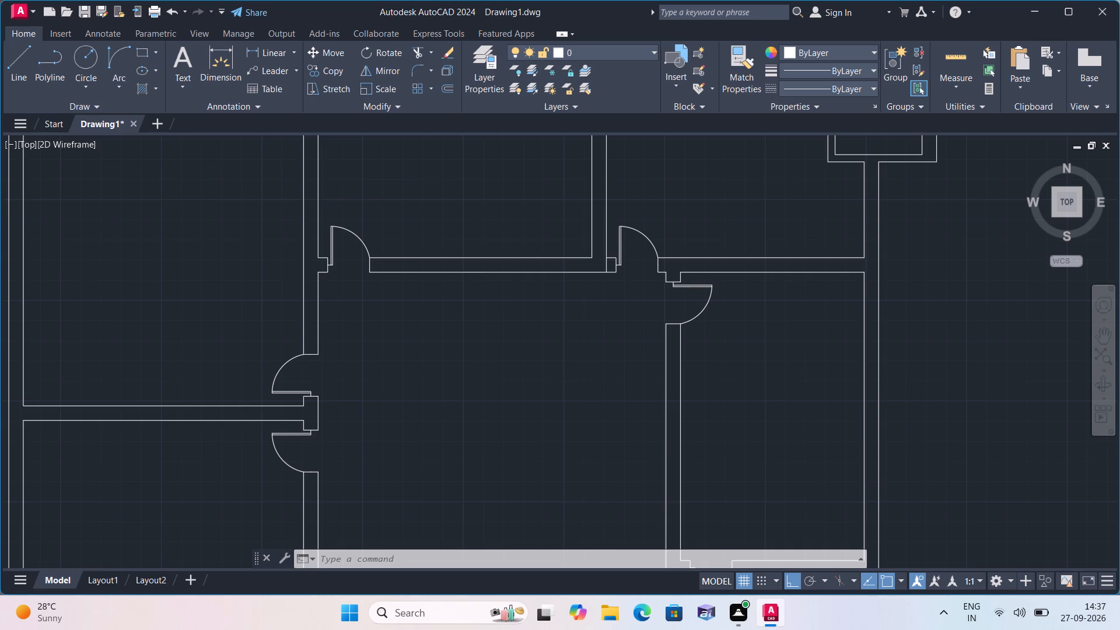
pyautogui.scroll(1, 388, 377)
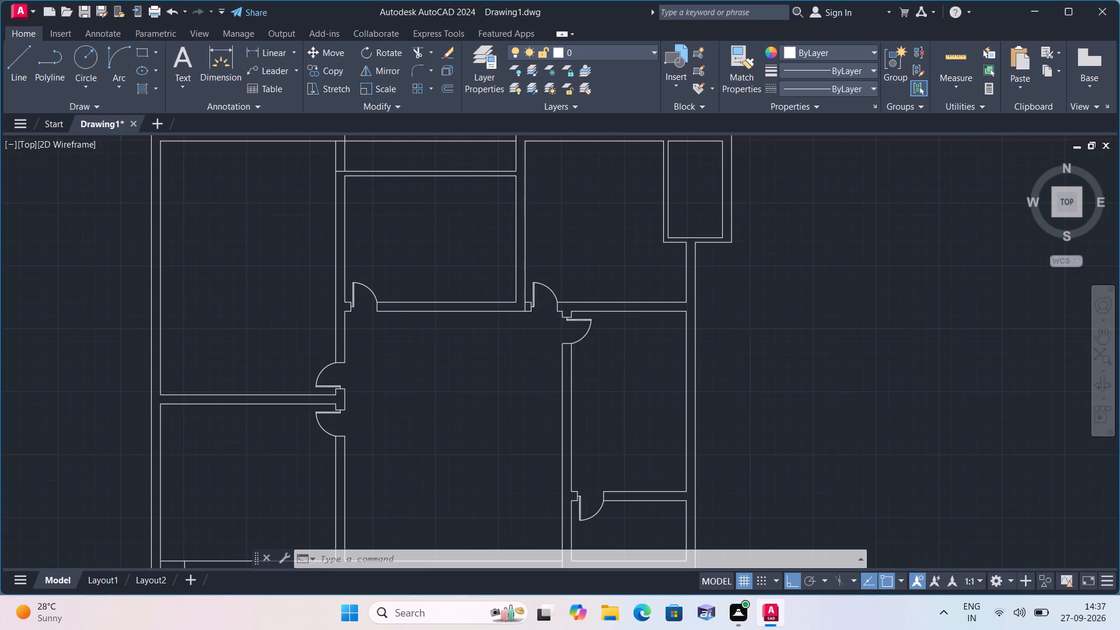
pyautogui.scroll(-1, 388, 377)
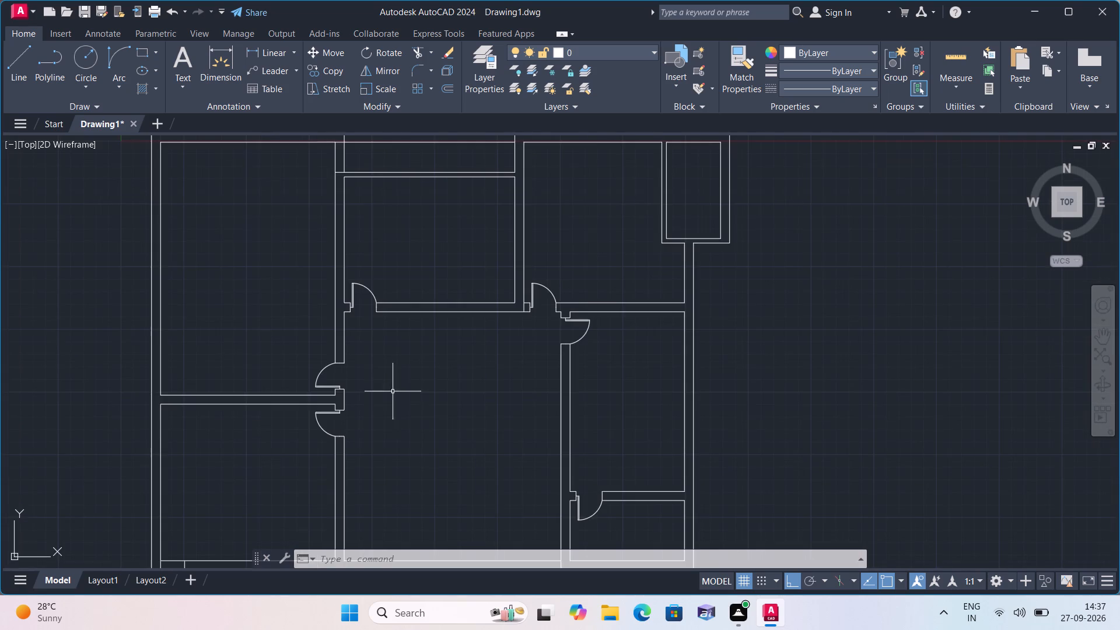
# Draw an upright 5' by 9" window rectangle with lines in the empty space east of the floor plan.
pyautogui.scroll(-1, 400, 407)
pyautogui.middleClick(415, 407)
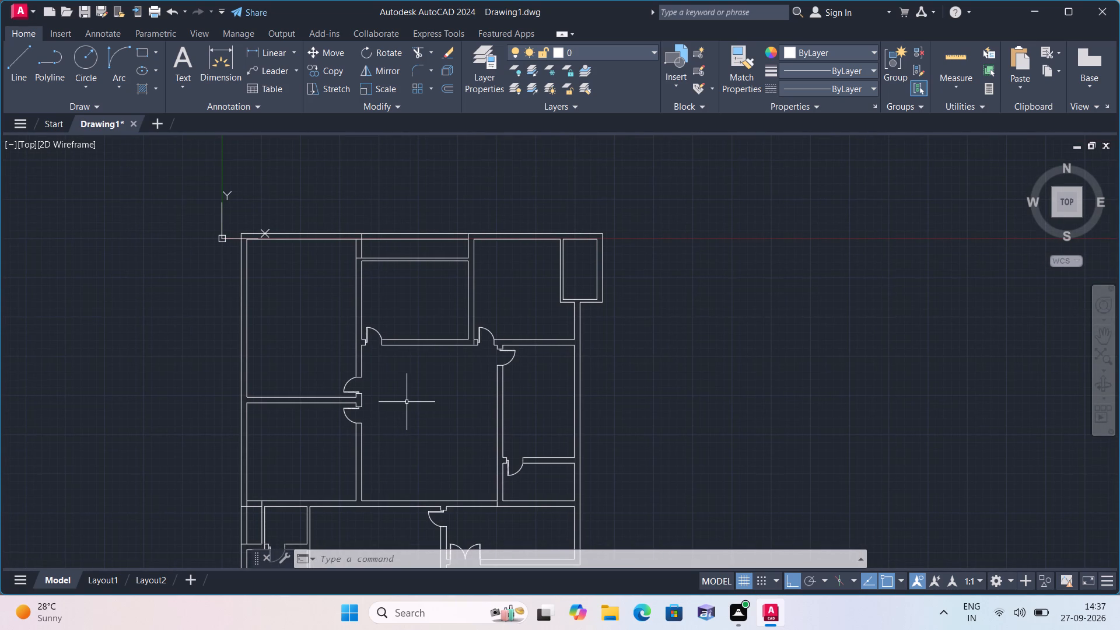
pyautogui.scroll(-1, 432, 402)
pyautogui.moveTo(432, 402); pyautogui.dragTo(321, 377, button='middle')
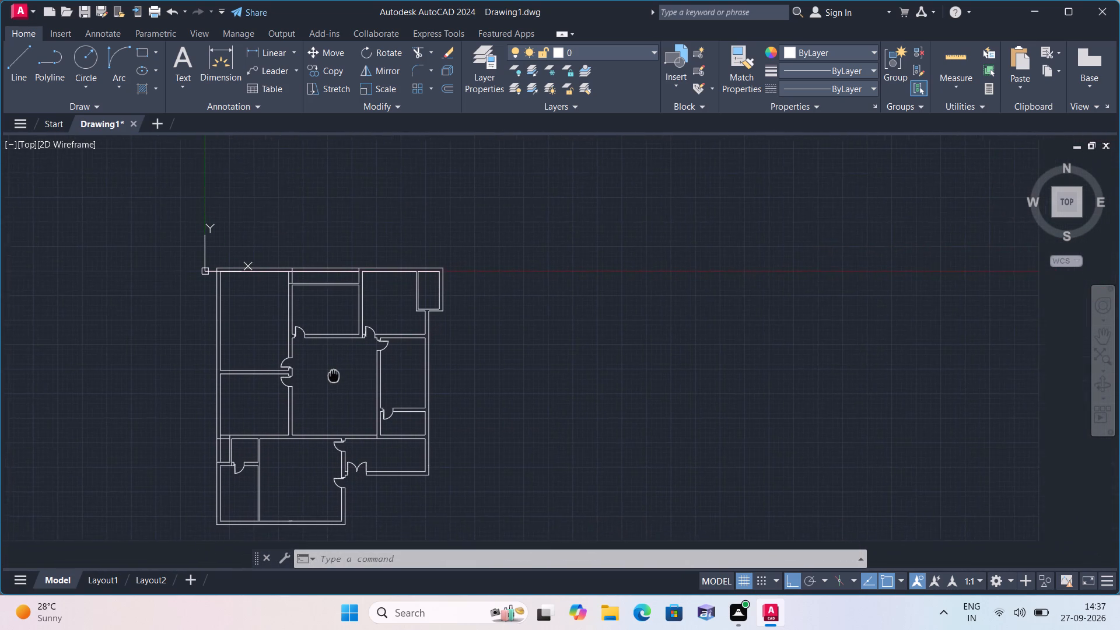
pyautogui.moveTo(321, 377); pyautogui.dragTo(309, 378, button='middle')
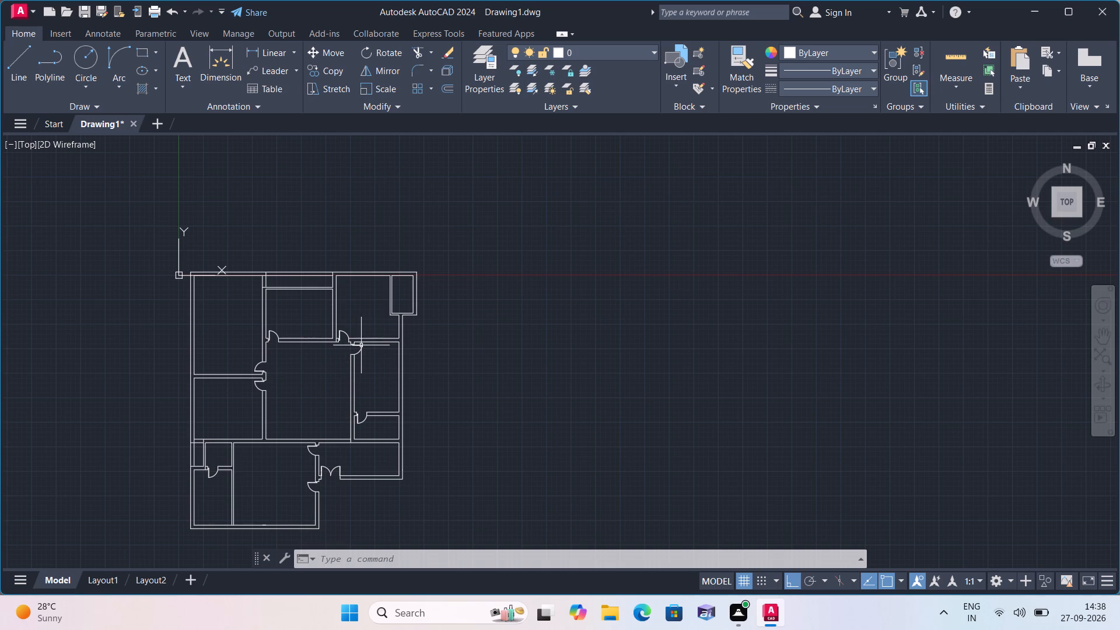
pyautogui.write('l')
pyautogui.press('space')
pyautogui.moveTo(453, 351); pyautogui.dragTo(450, 349, button='middle')
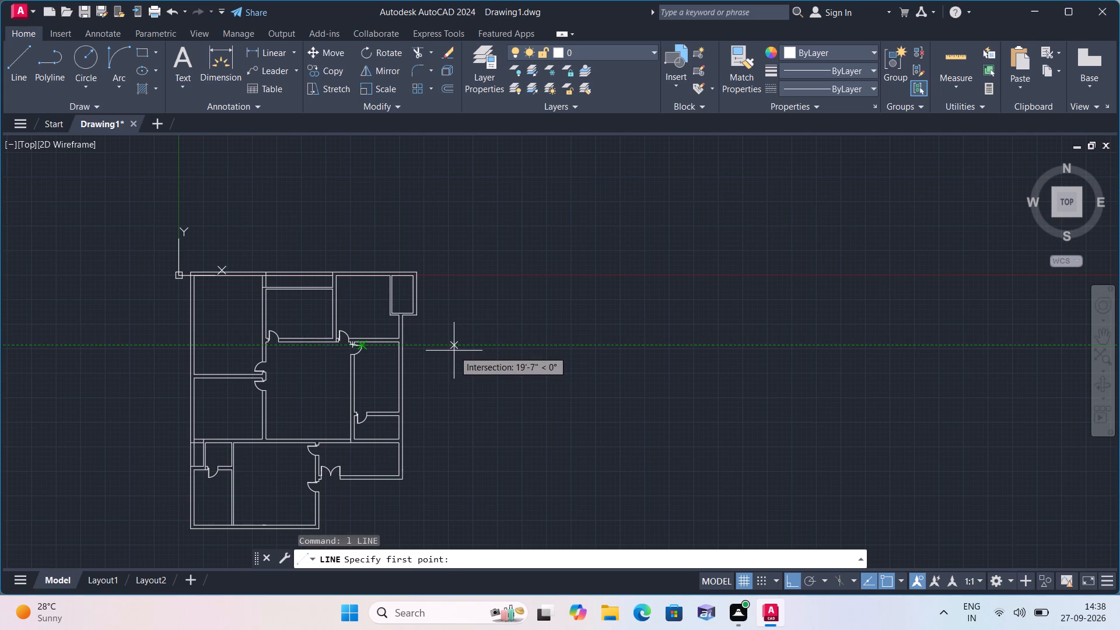
pyautogui.moveTo(450, 349); pyautogui.dragTo(314, 313, button='middle')
pyautogui.click(361, 293)
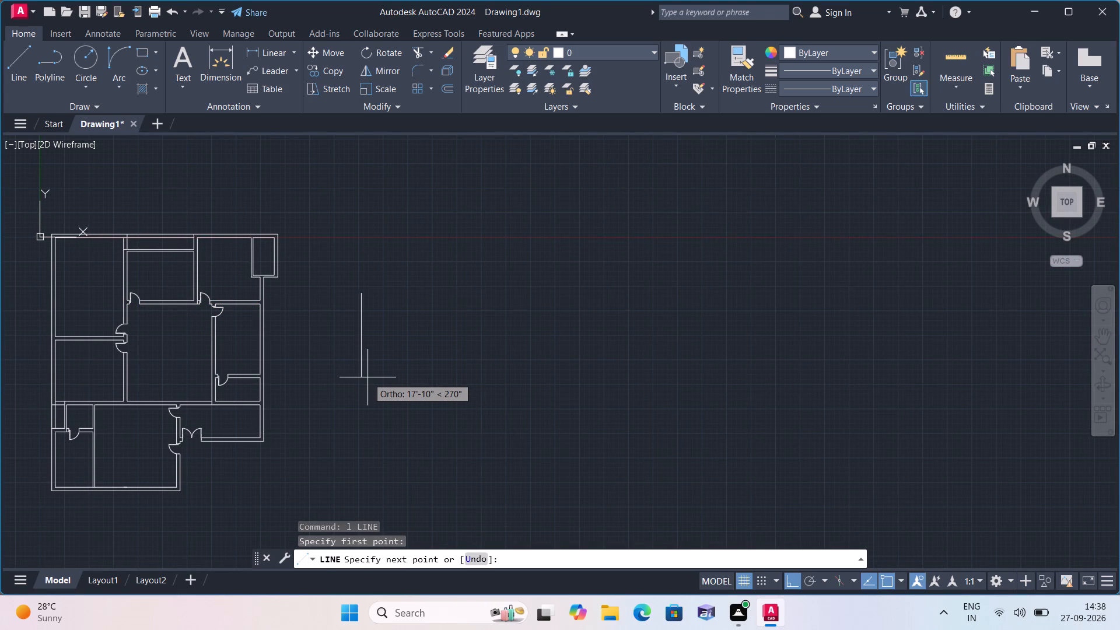
pyautogui.write("5'")
pyautogui.press('space')
pyautogui.press('9')
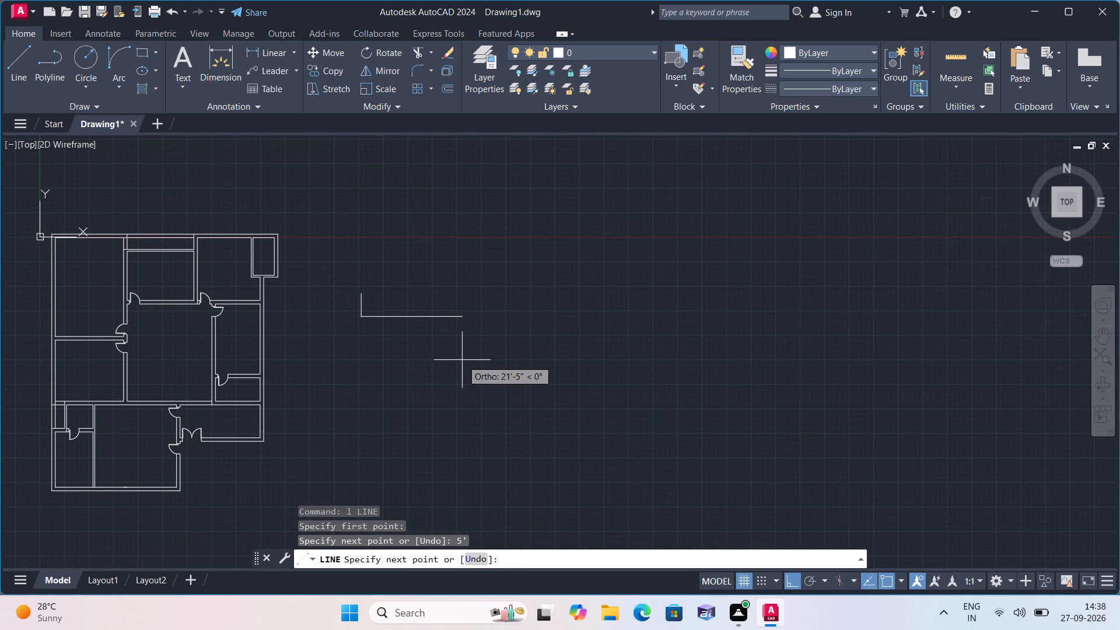
pyautogui.write('"')
pyautogui.press('space')
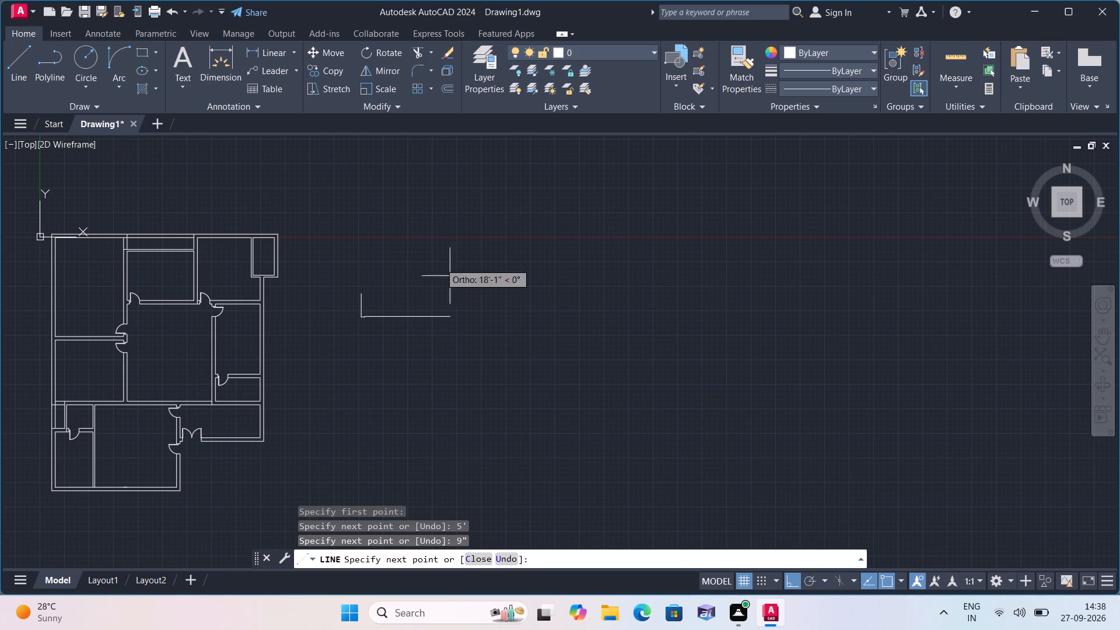
pyautogui.write("5'")
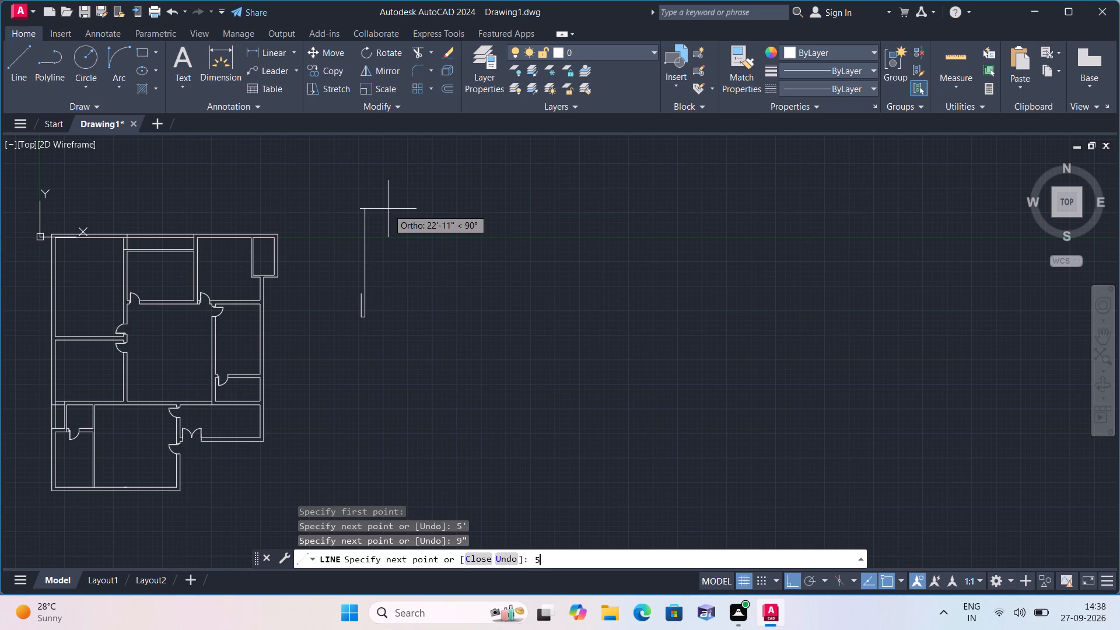
pyautogui.press('space')
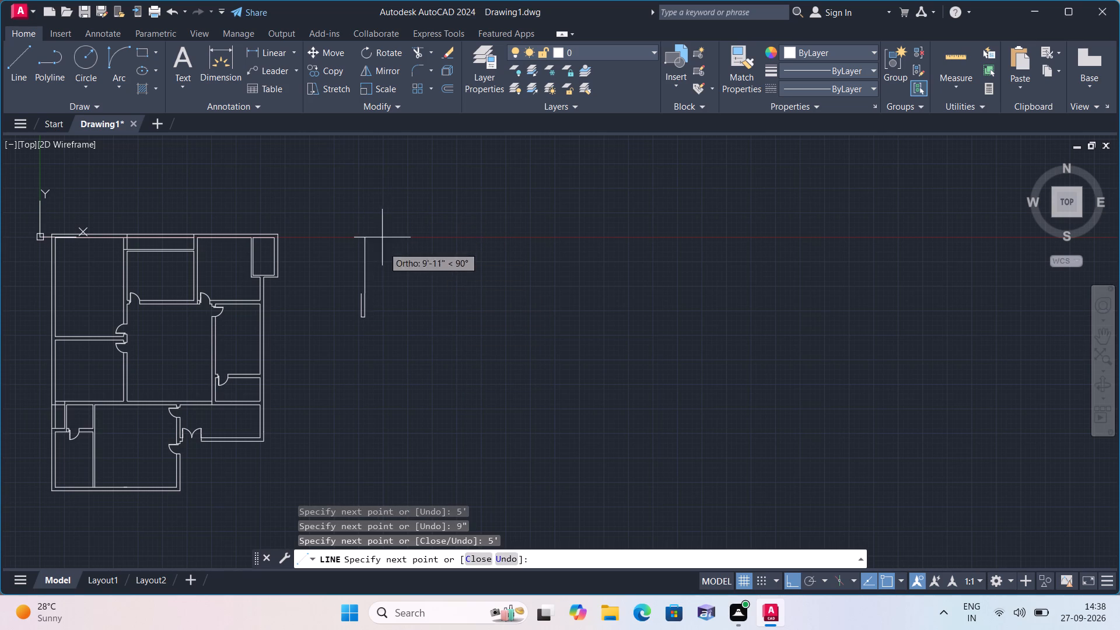
pyautogui.scroll(2, 360, 294)
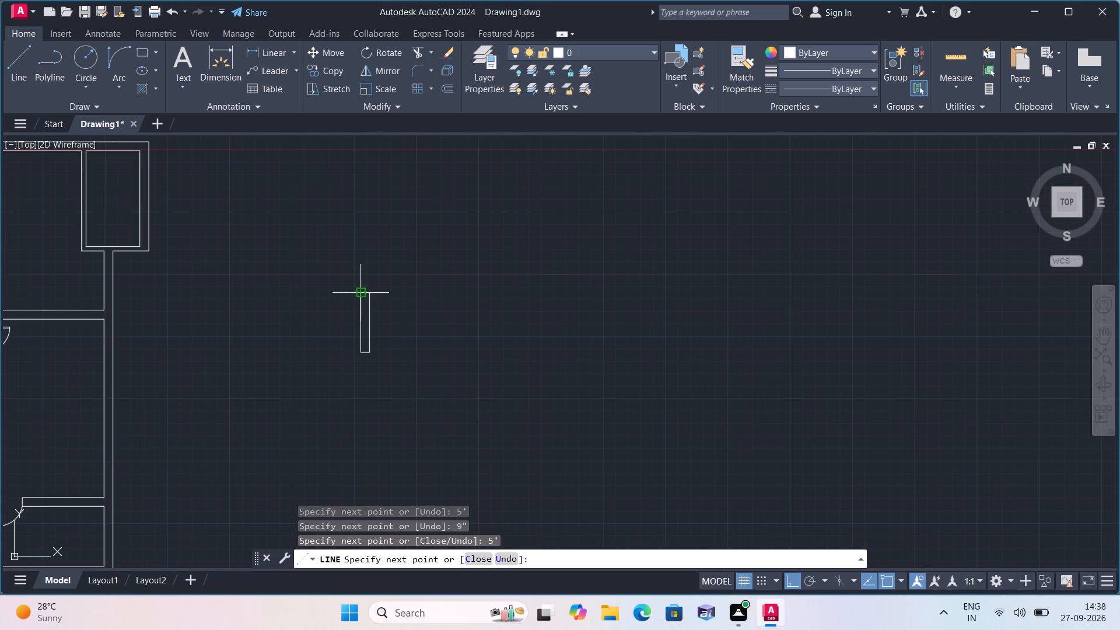
pyautogui.click(359, 294)
pyautogui.press('space')
# Draw a lengthwise centre line between the midpoints of the short sides of the 5' by 9" rectangle.
pyautogui.scroll(2, 381, 307)
pyautogui.press('space')
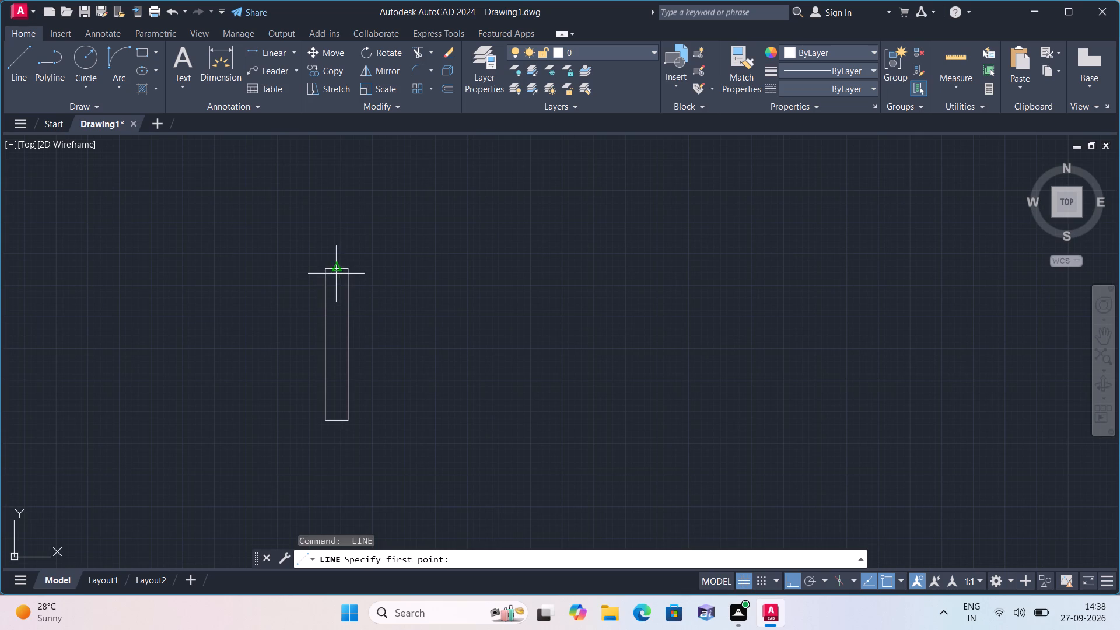
pyautogui.click(334, 268)
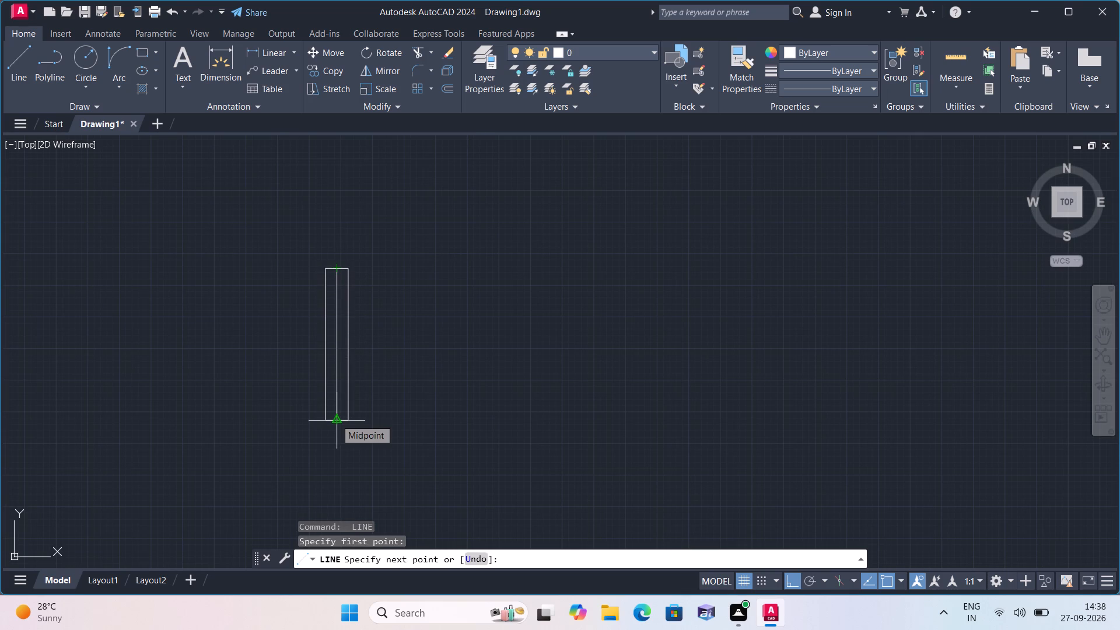
pyautogui.press('F8')
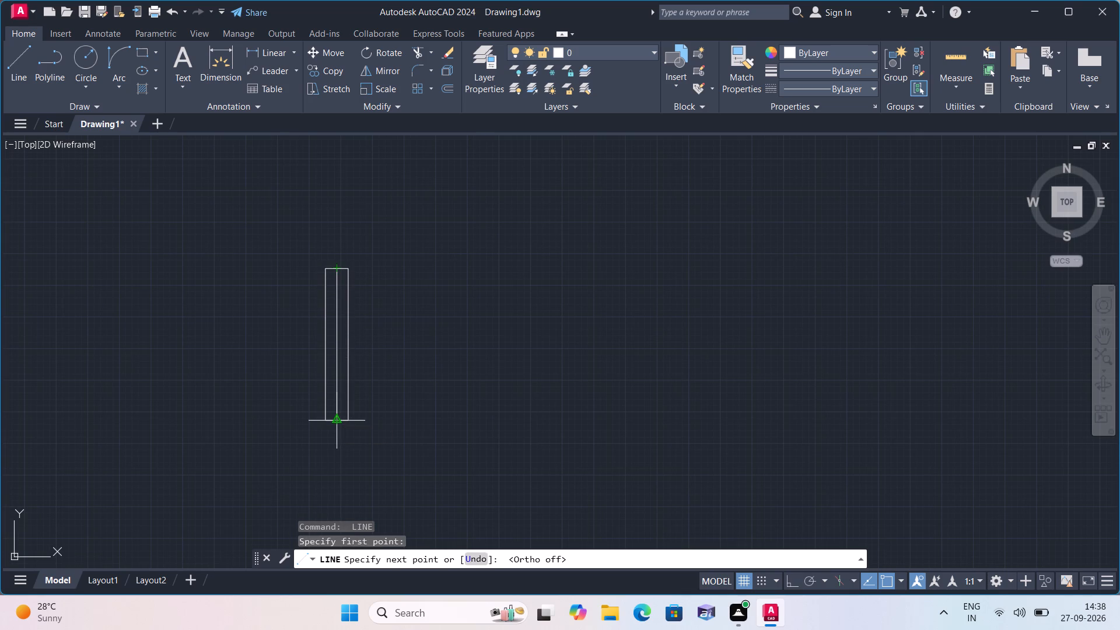
pyautogui.press('F8')
pyautogui.click(335, 419)
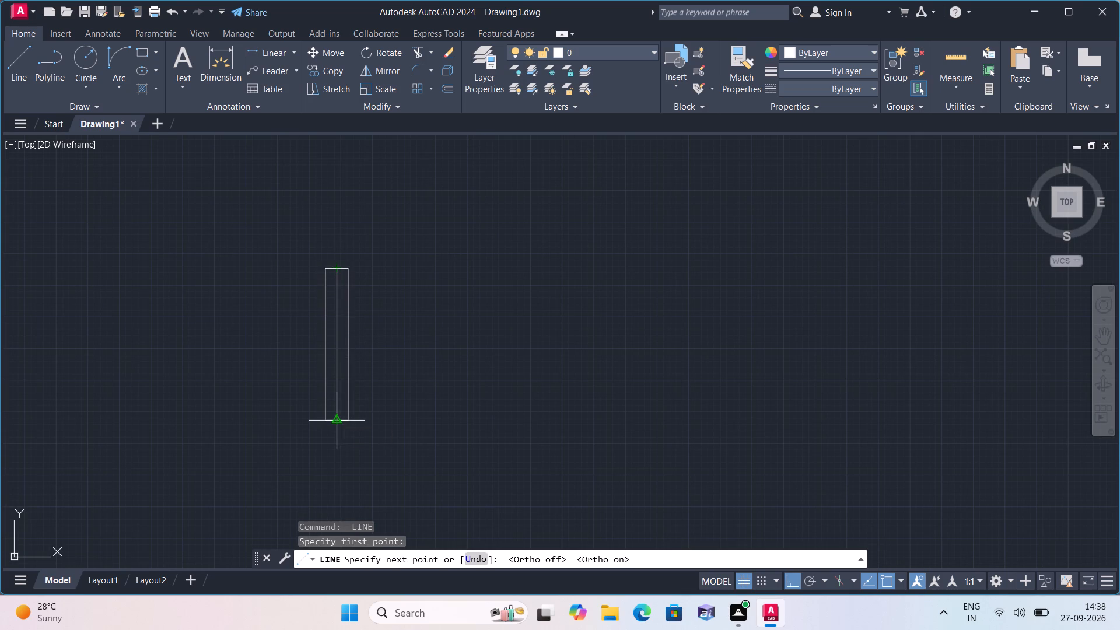
pyautogui.press('Escape')
# Draw an upright 2' by 9" rectangle with lines to the east of the 5' window symbol.
pyautogui.scroll(-1, 346, 372)
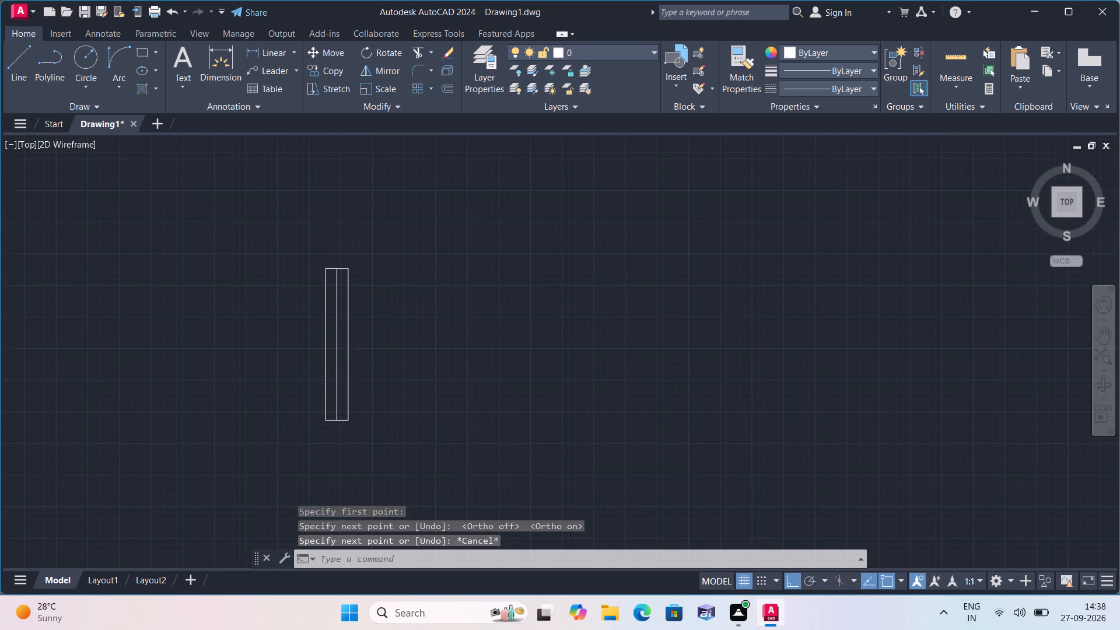
pyautogui.scroll(-1, 407, 326)
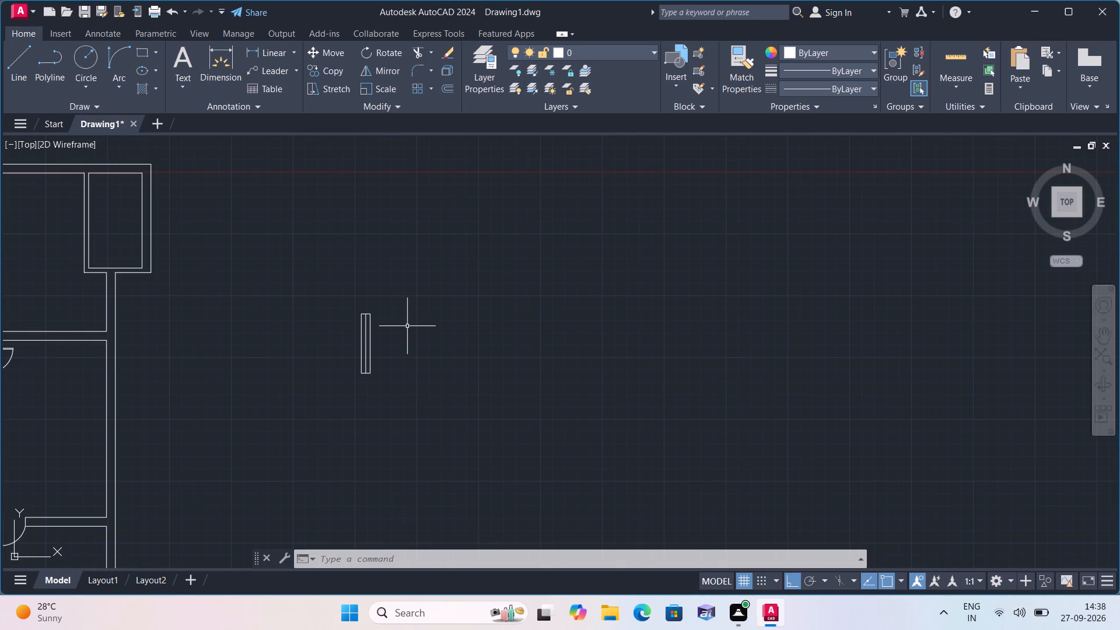
pyautogui.write('l')
pyautogui.press('space')
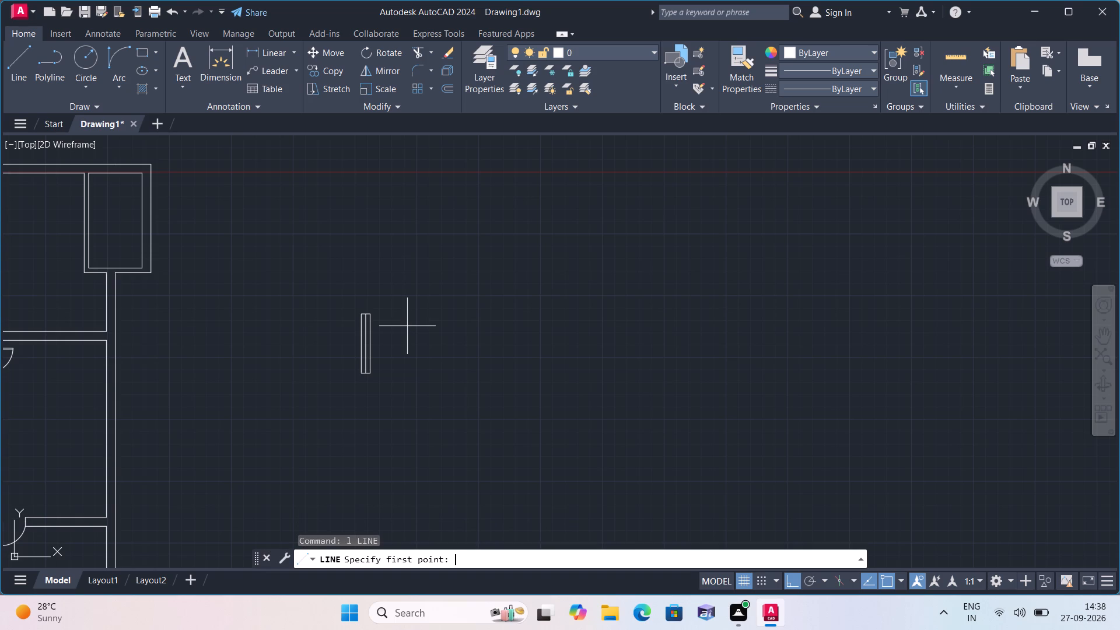
pyautogui.click(443, 344)
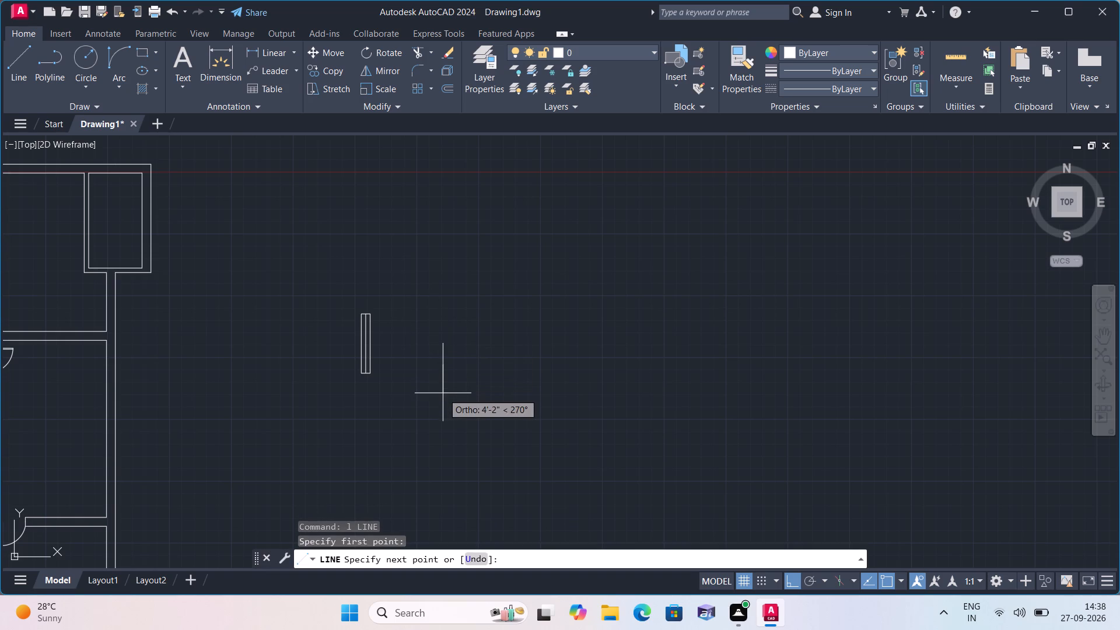
pyautogui.press('2')
pyautogui.press("'")
pyautogui.press('space')
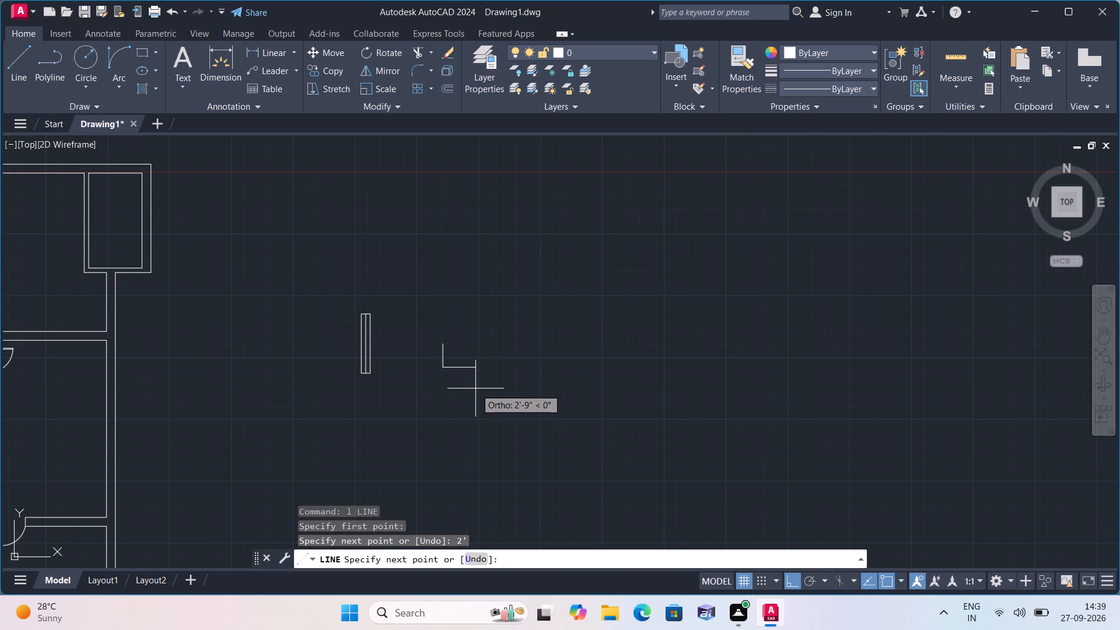
pyautogui.press('9')
pyautogui.write('"')
pyautogui.press('space')
pyautogui.write("2'")
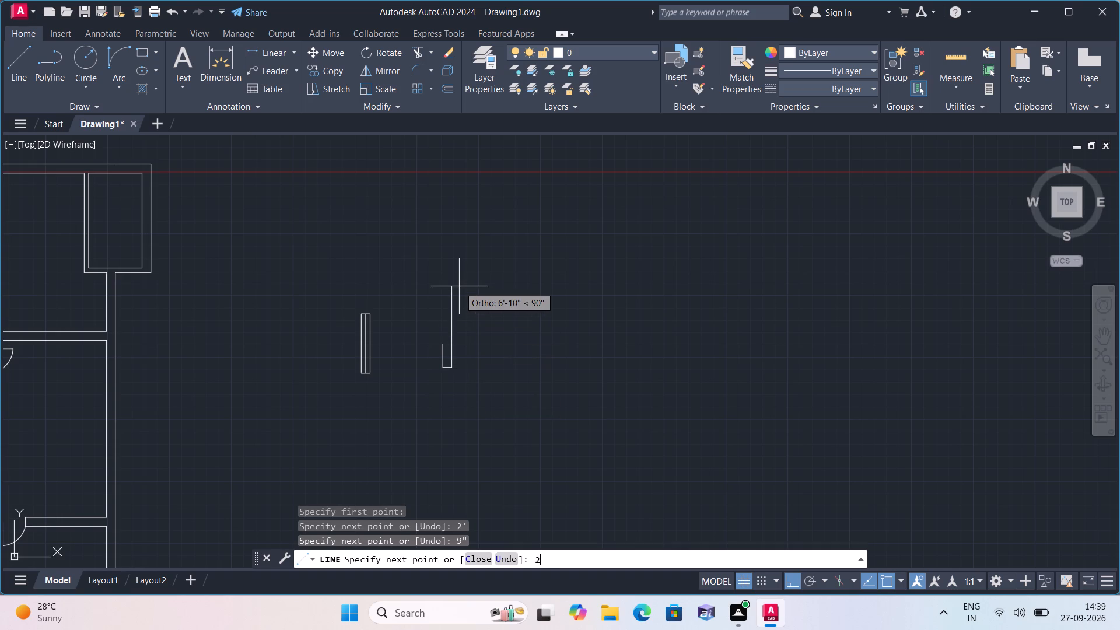
pyautogui.press('space')
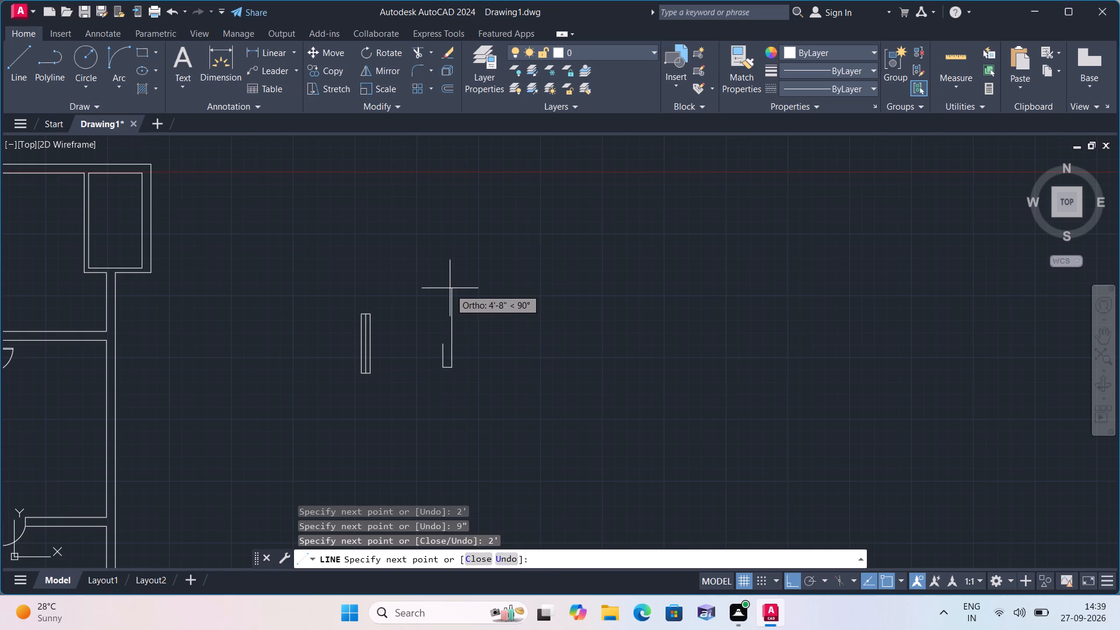
pyautogui.click(444, 340)
pyautogui.press('space')
# Draw a lengthwise centre line between the midpoints of the short sides of the upright 2' by 9" rectangle.
pyautogui.scroll(2, 444, 341)
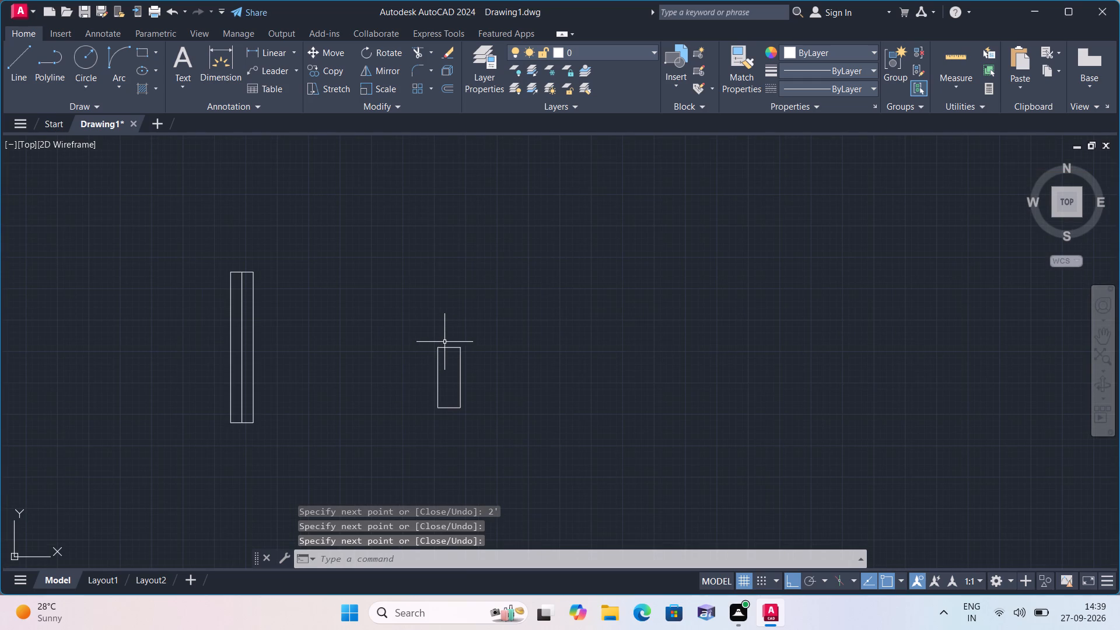
pyautogui.press('space')
pyautogui.click(452, 349)
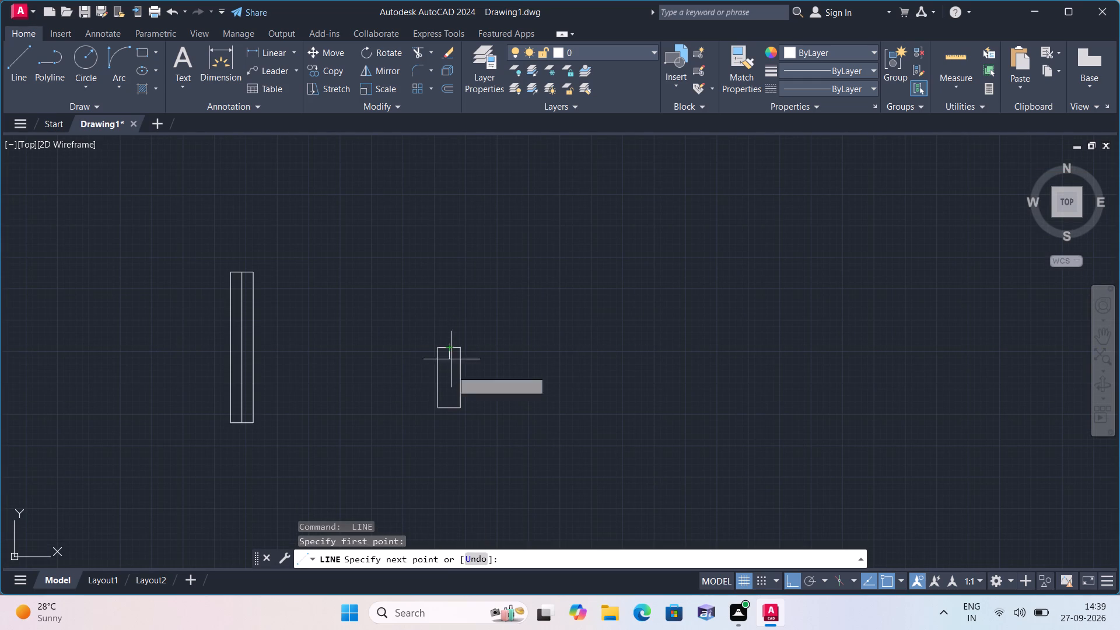
pyautogui.click(447, 411)
pyautogui.press('space')
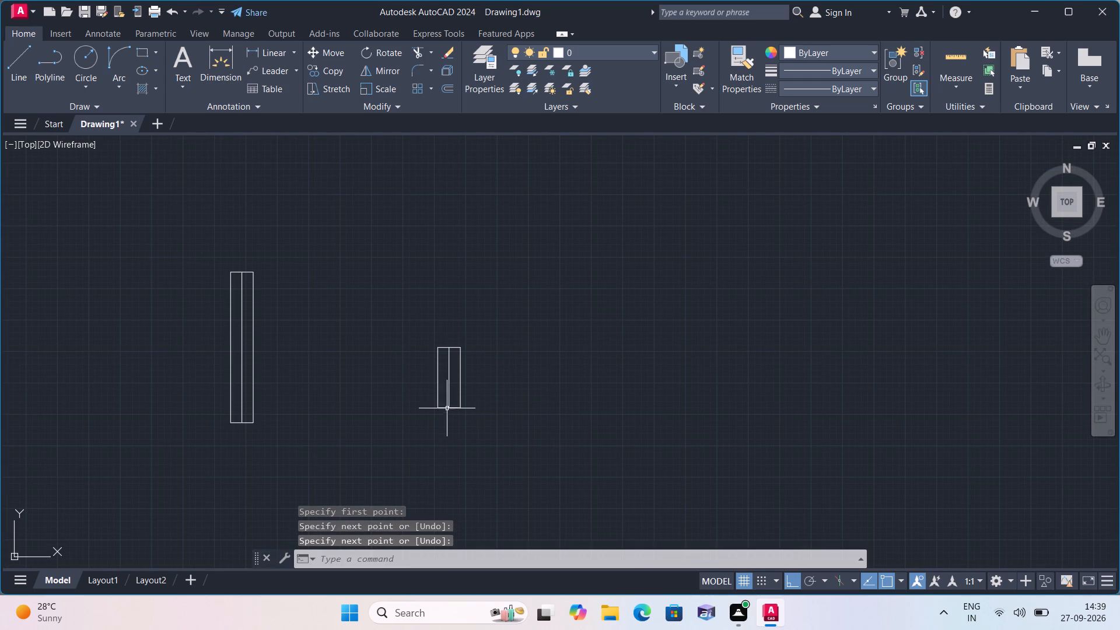
# Draw a horizontal rectangle 2' long and 9" deep with lines, northeast of the upright 2' window symbol.
pyautogui.scroll(-4, 436, 396)
pyautogui.scroll(1, 442, 343)
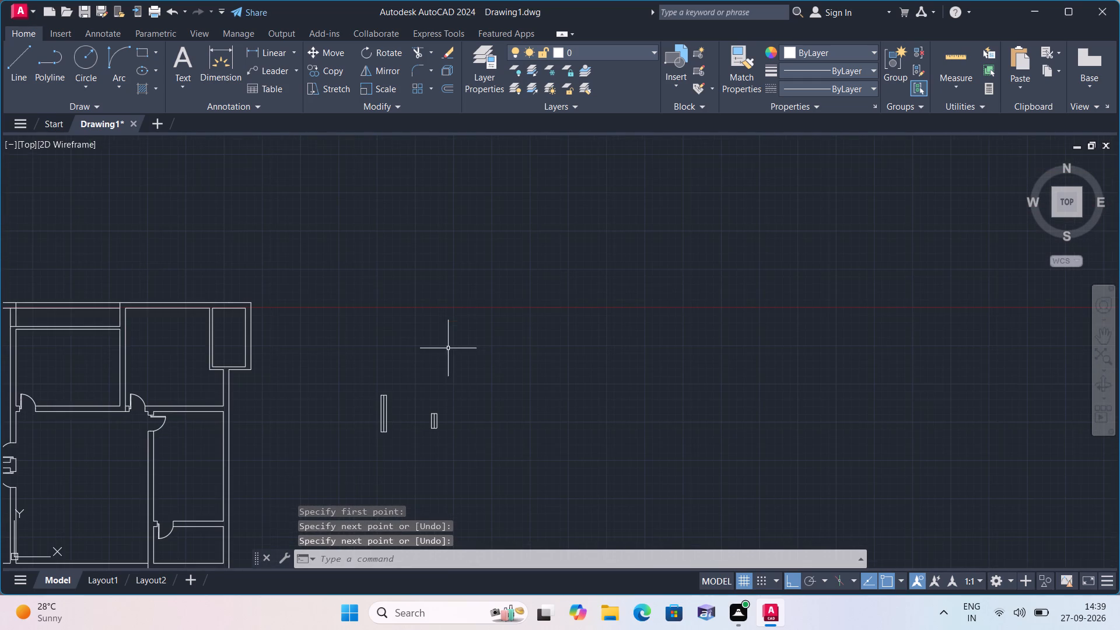
pyautogui.moveTo(450, 352); pyautogui.dragTo(433, 324, button='middle')
pyautogui.press('space')
pyautogui.click(462, 352)
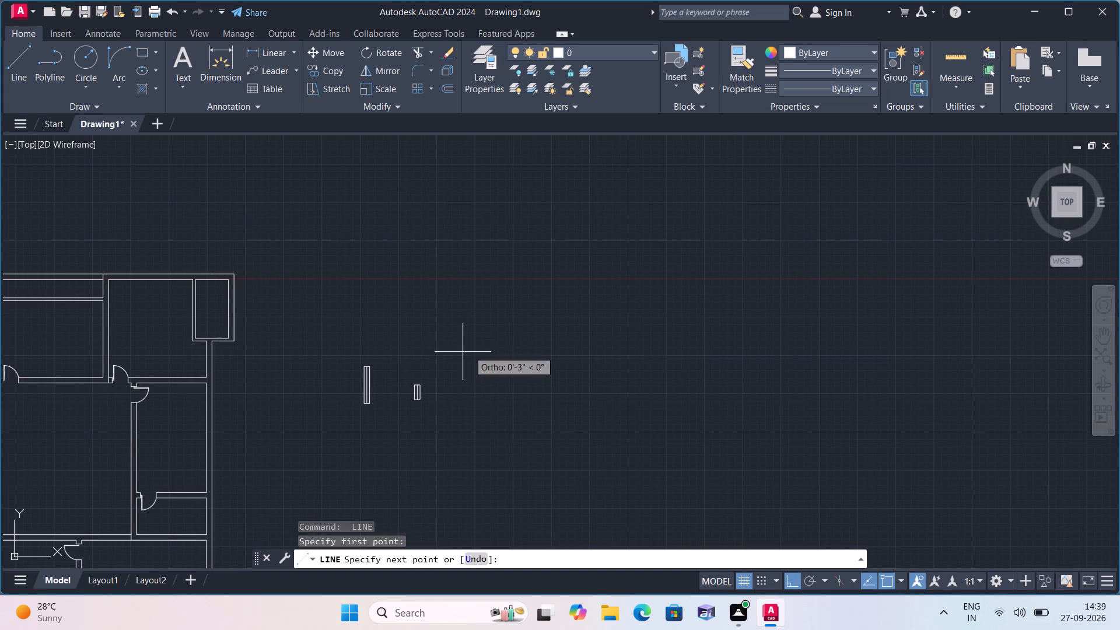
pyautogui.write("2'")
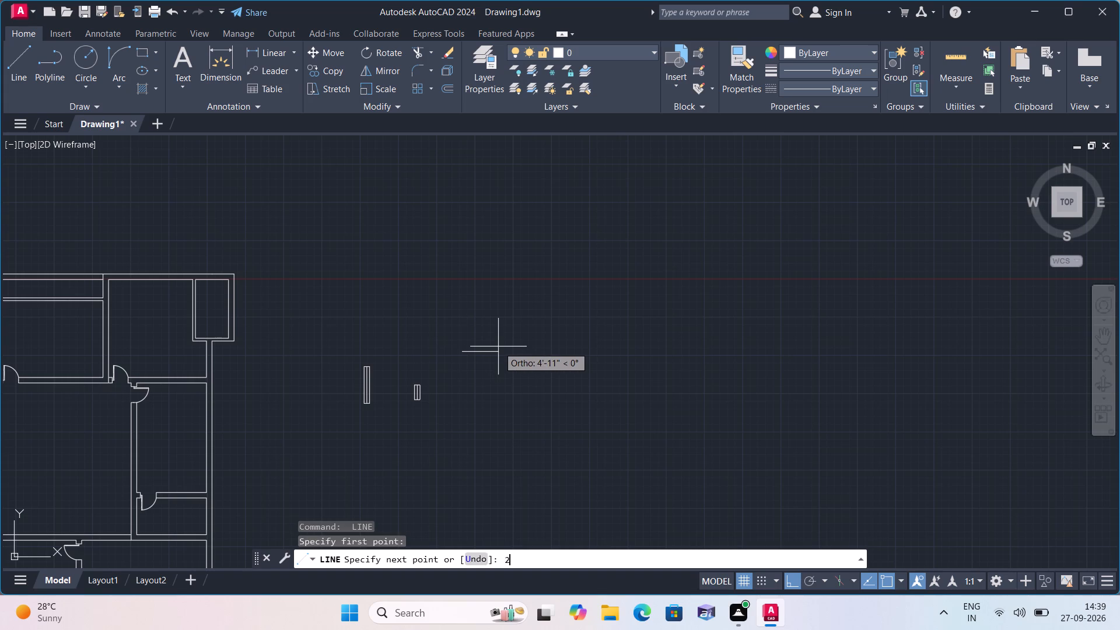
pyautogui.press('space')
pyautogui.write('9"')
pyautogui.press('space')
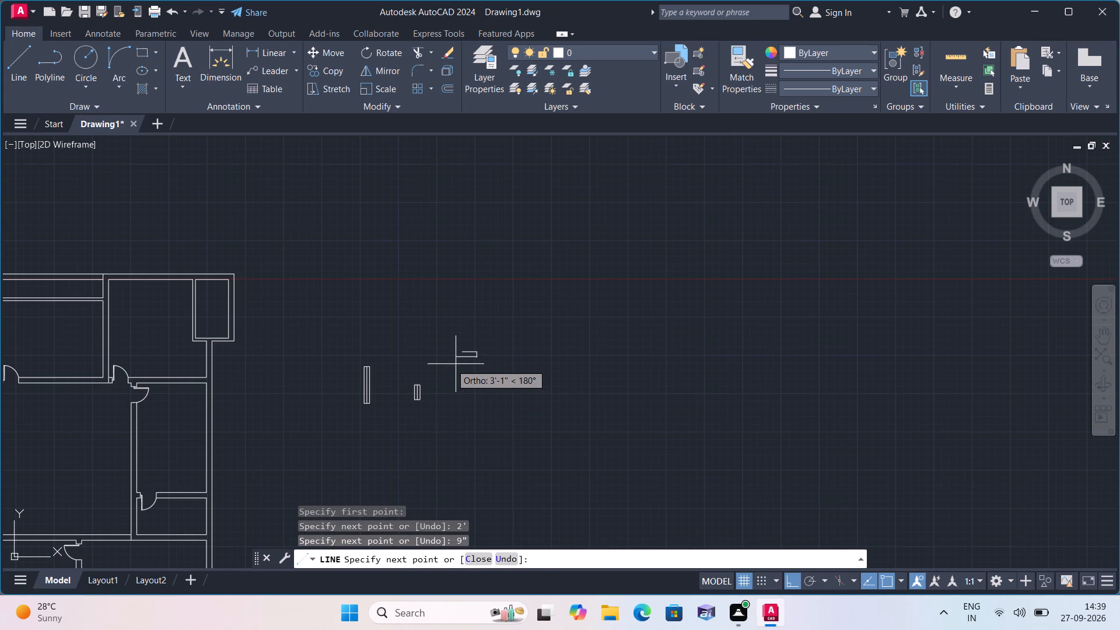
pyautogui.write("2'")
pyautogui.press('space')
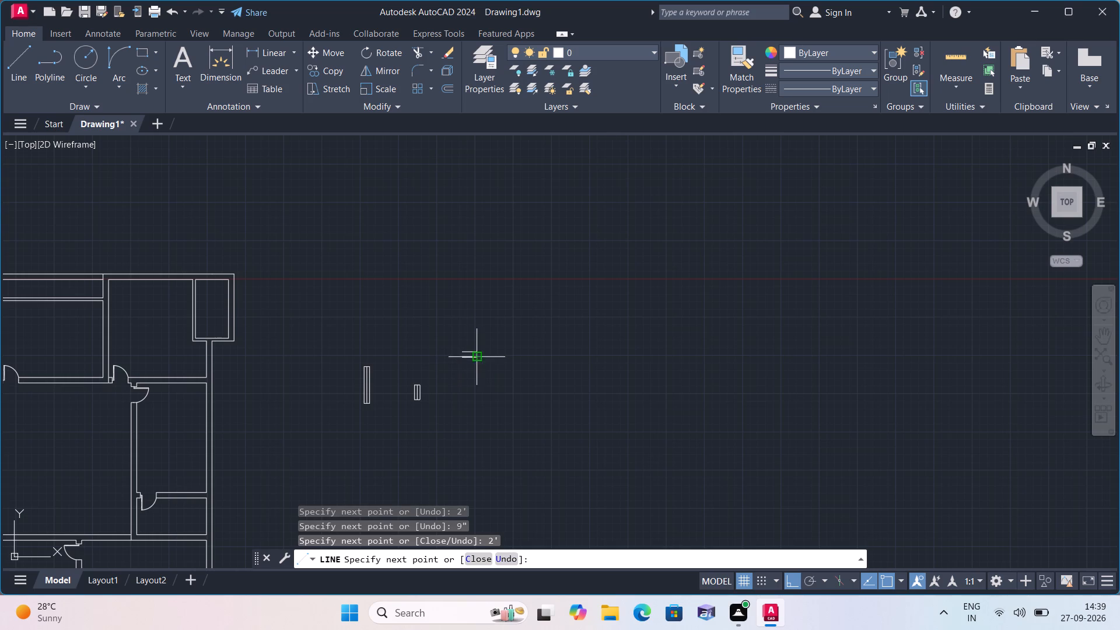
pyautogui.scroll(1, 463, 349)
pyautogui.click(463, 349)
pyautogui.press('space')
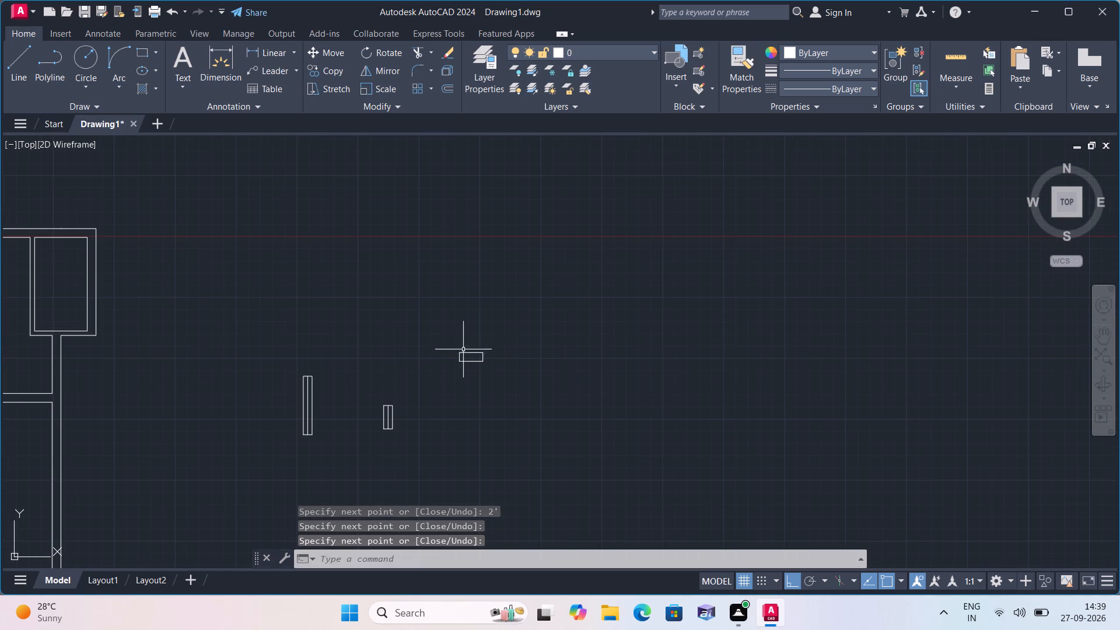
# Draw a lengthwise centre line between the midpoints of the short sides of the horizontal 2' by 9" rectangle.
pyautogui.scroll(1, 463, 349)
pyautogui.press('space')
pyautogui.click(457, 360)
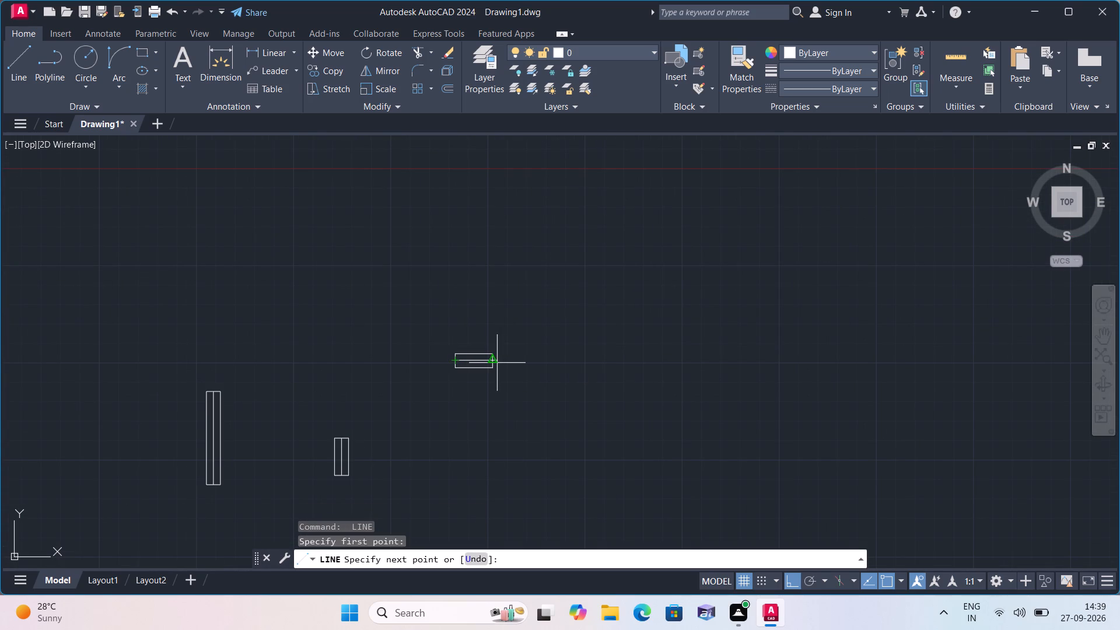
pyautogui.click(492, 363)
pyautogui.press('space')
pyautogui.scroll(-3, 396, 337)
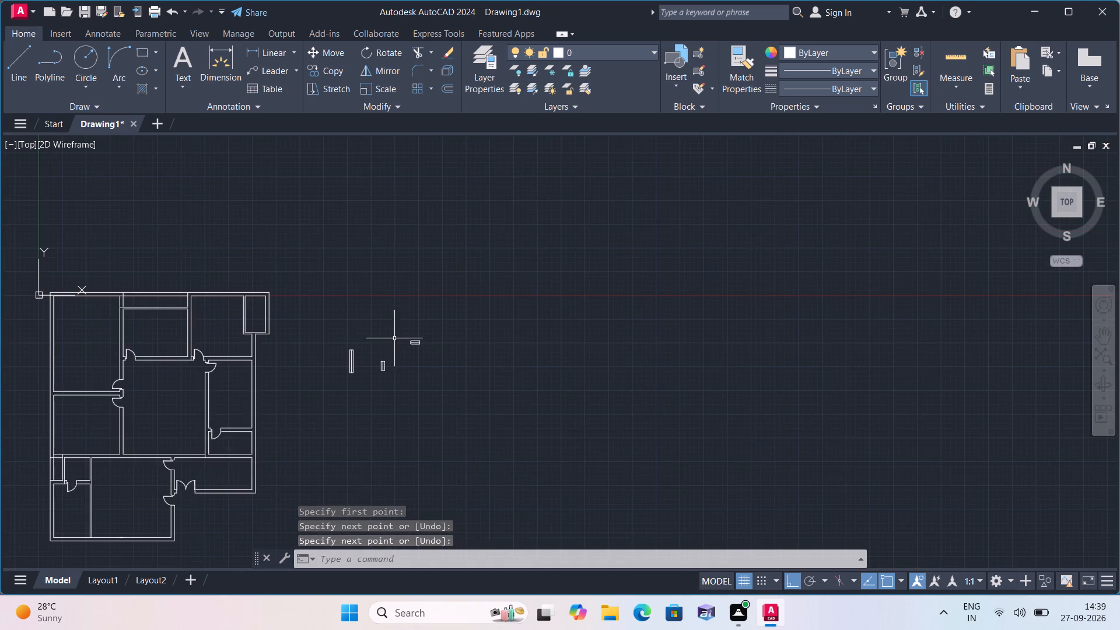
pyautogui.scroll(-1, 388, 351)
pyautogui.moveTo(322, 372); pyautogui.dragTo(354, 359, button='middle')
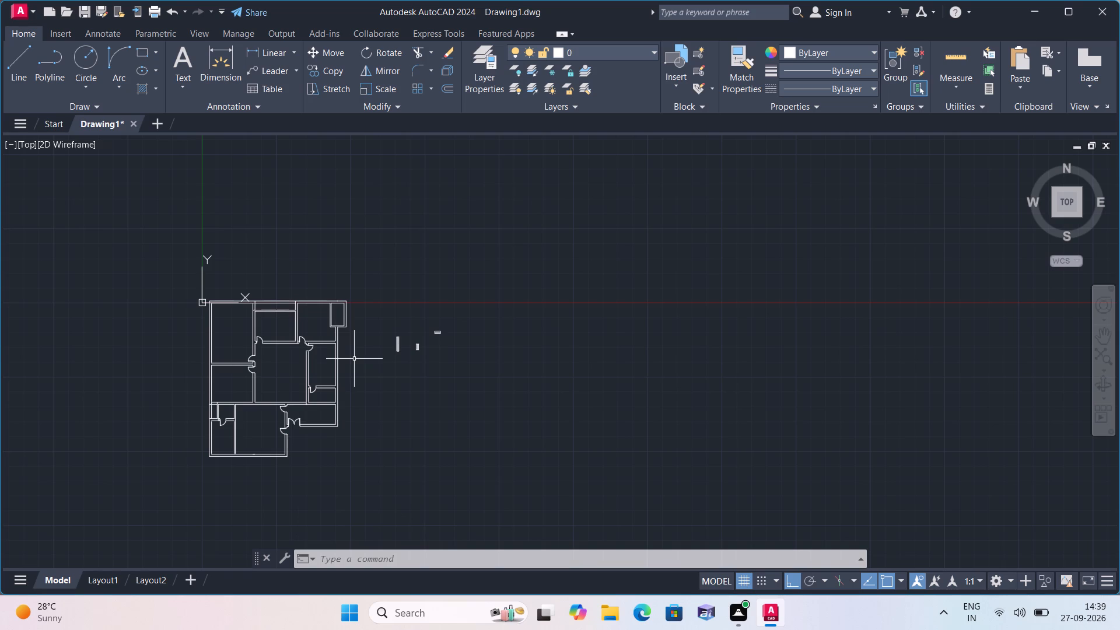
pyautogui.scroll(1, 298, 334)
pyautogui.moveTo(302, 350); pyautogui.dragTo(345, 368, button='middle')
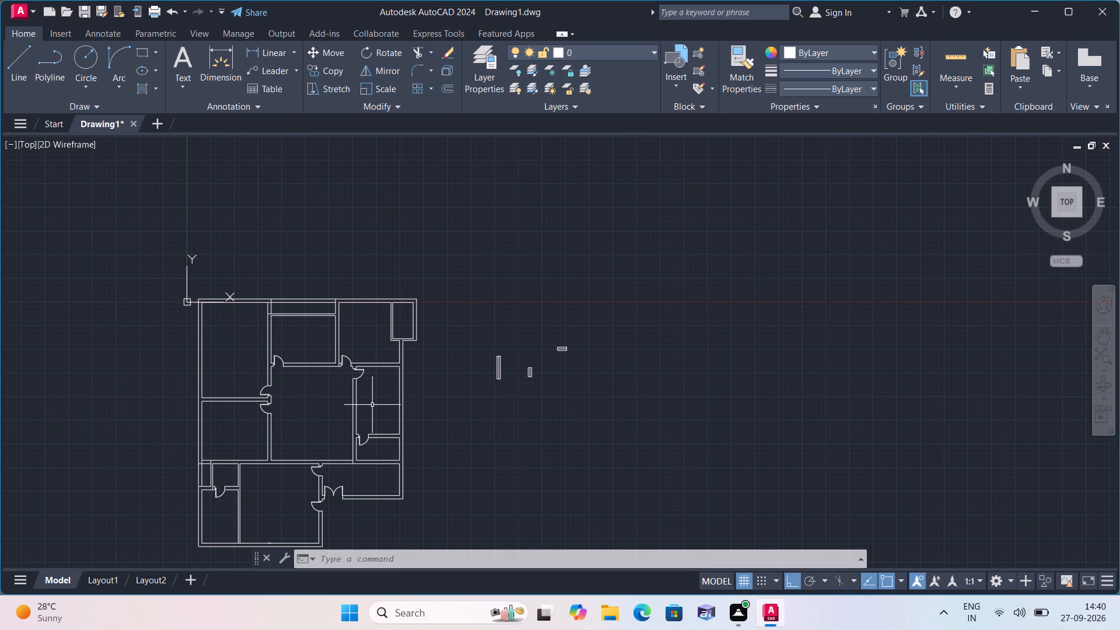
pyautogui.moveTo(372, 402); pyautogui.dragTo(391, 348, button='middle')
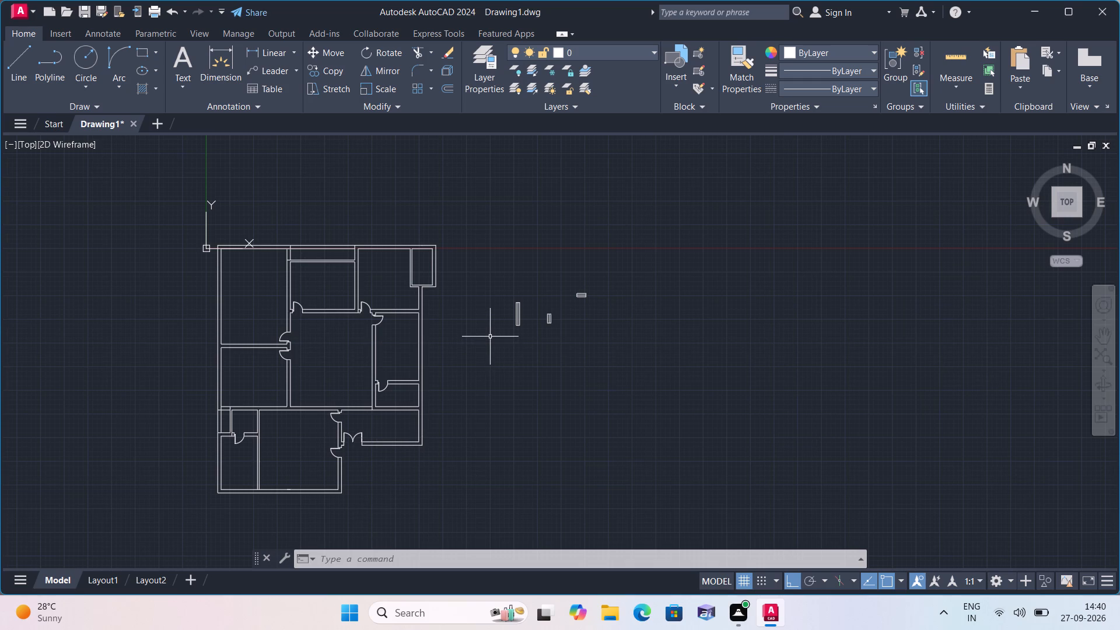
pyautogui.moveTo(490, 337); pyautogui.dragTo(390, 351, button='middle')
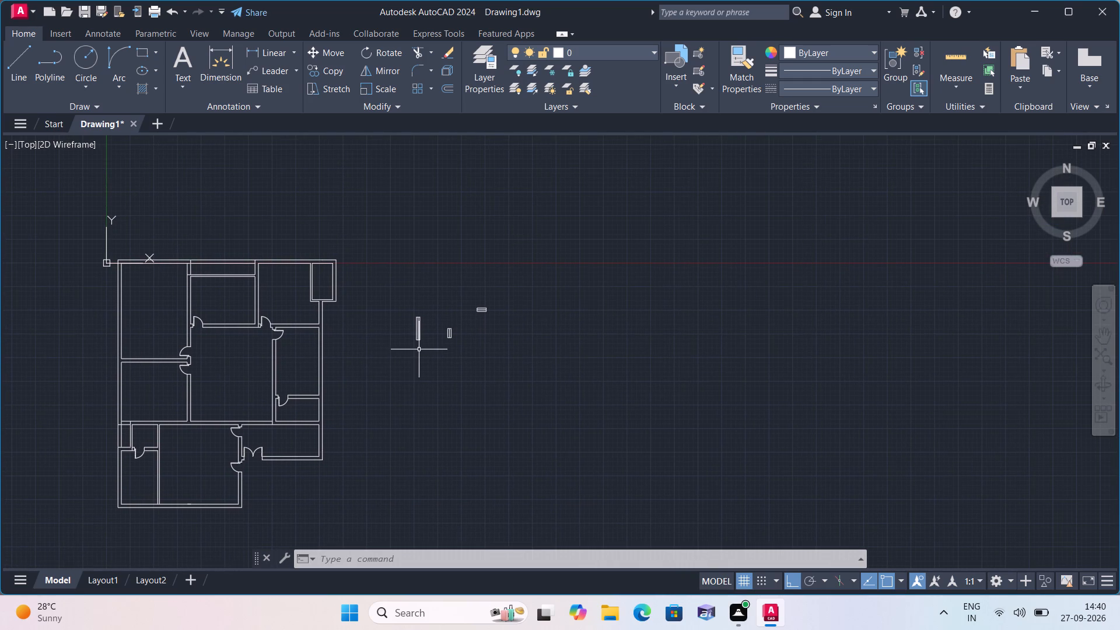
# Copy the upright 2' window symbol, with Ortho off, into the 9" wall at the west end of the narrow space along the north wall.
pyautogui.scroll(1, 449, 343)
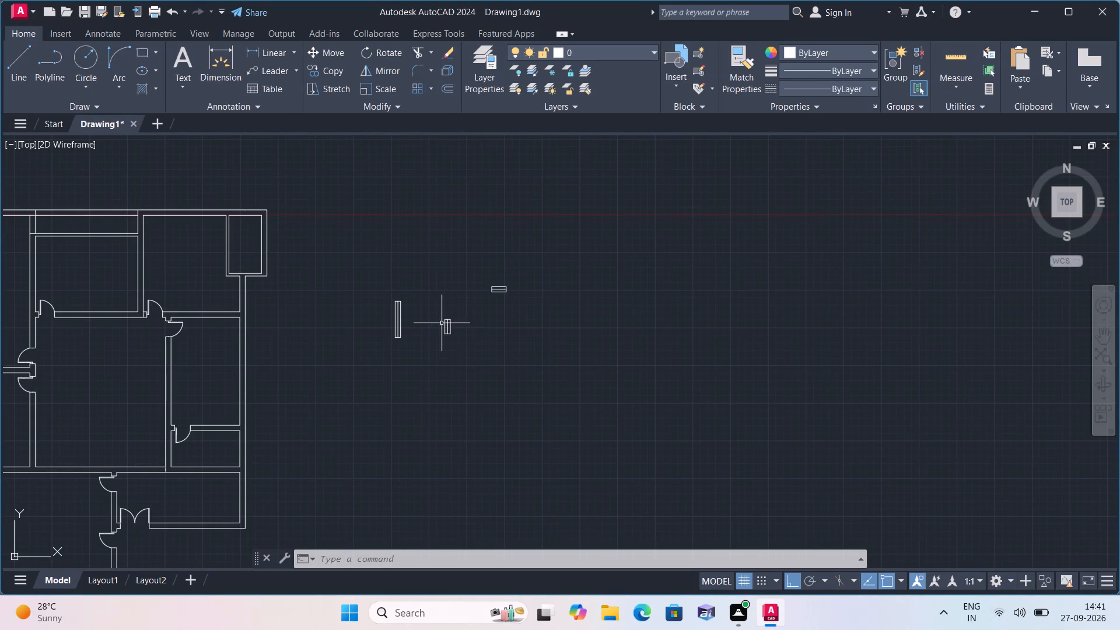
pyautogui.scroll(1, 409, 309)
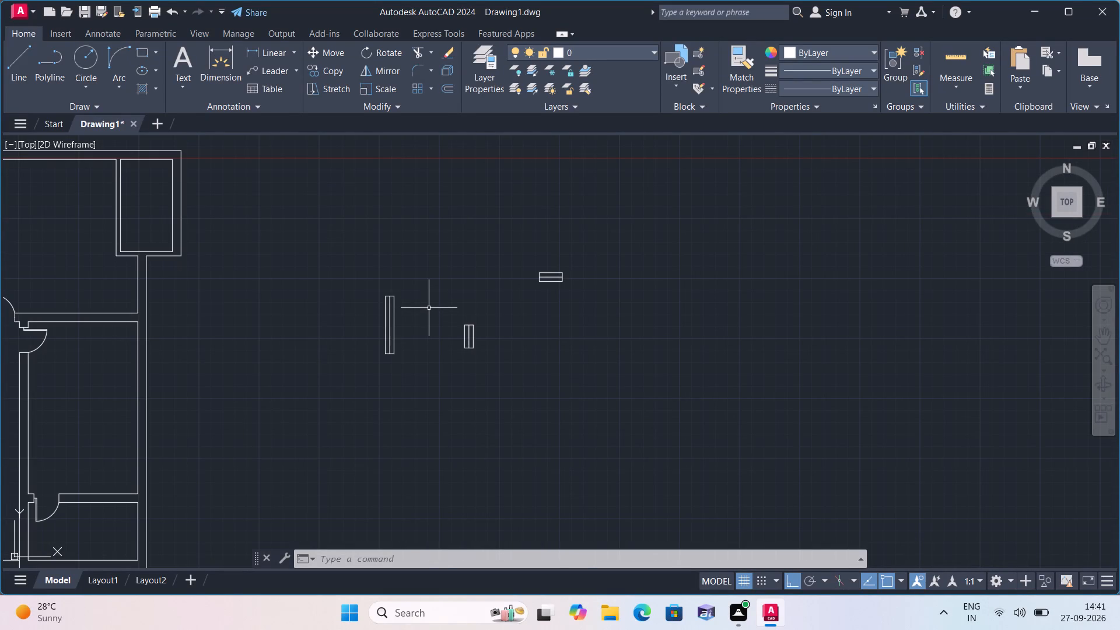
pyautogui.click(429, 306)
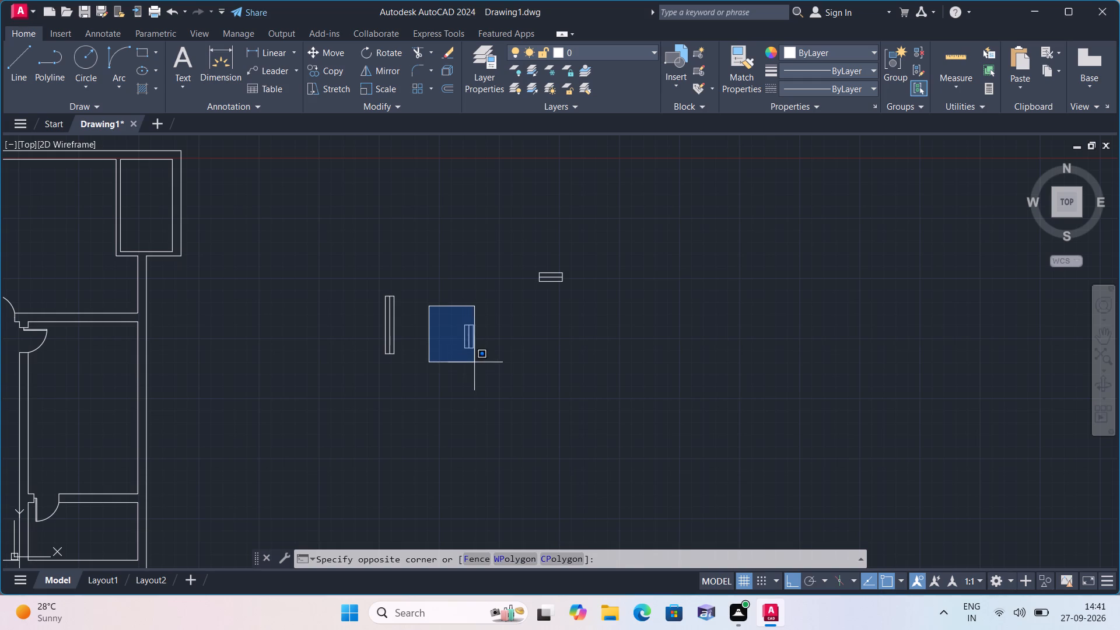
pyautogui.click(499, 381)
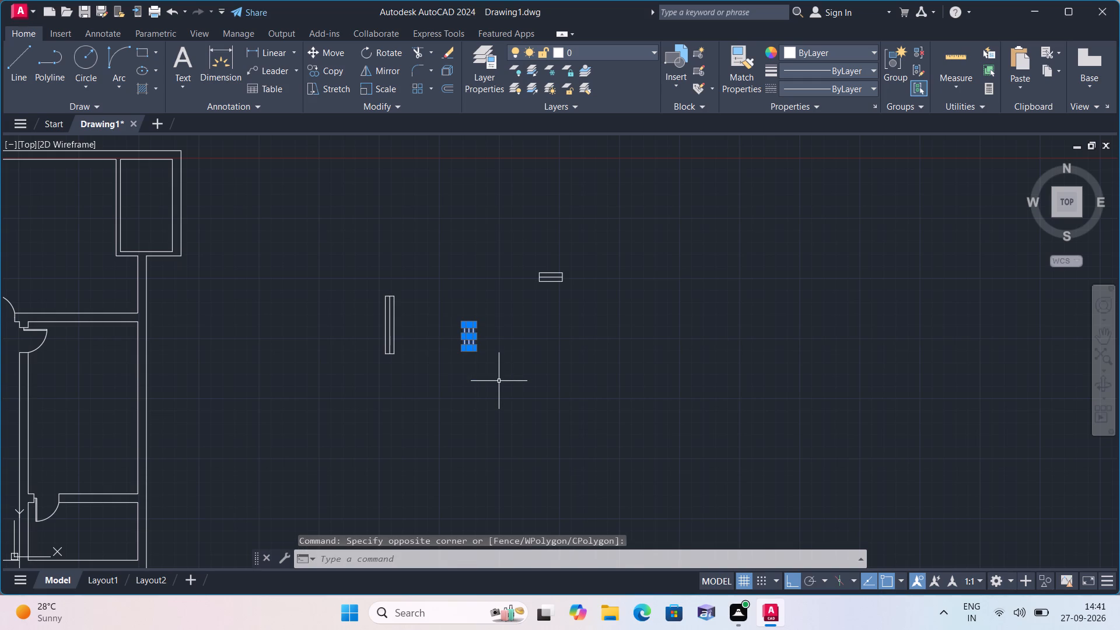
pyautogui.click(327, 73)
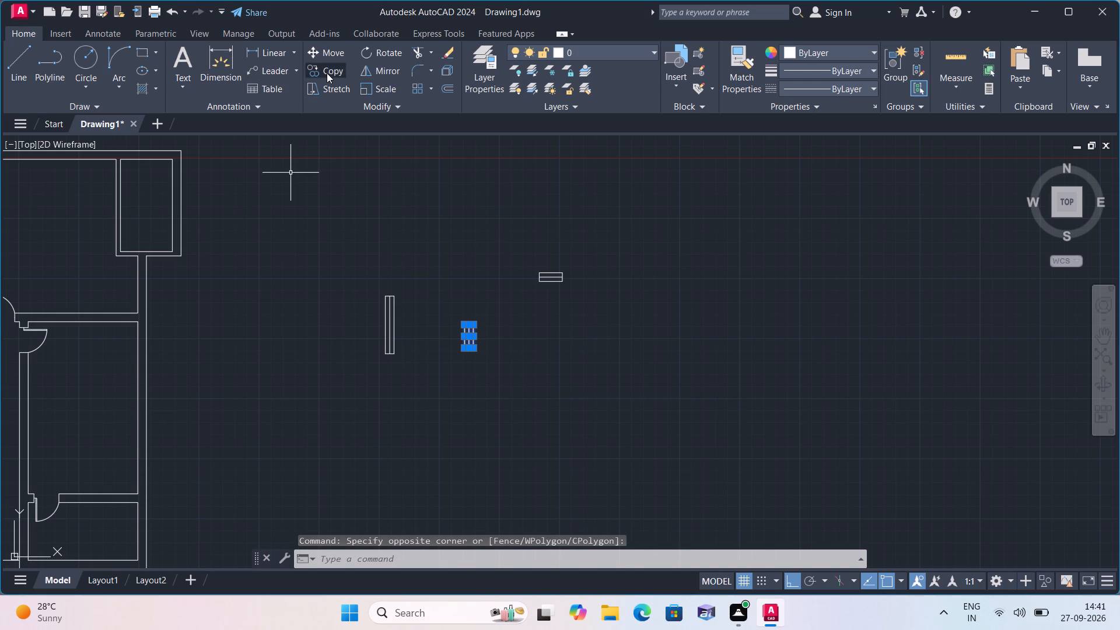
pyautogui.click(472, 336)
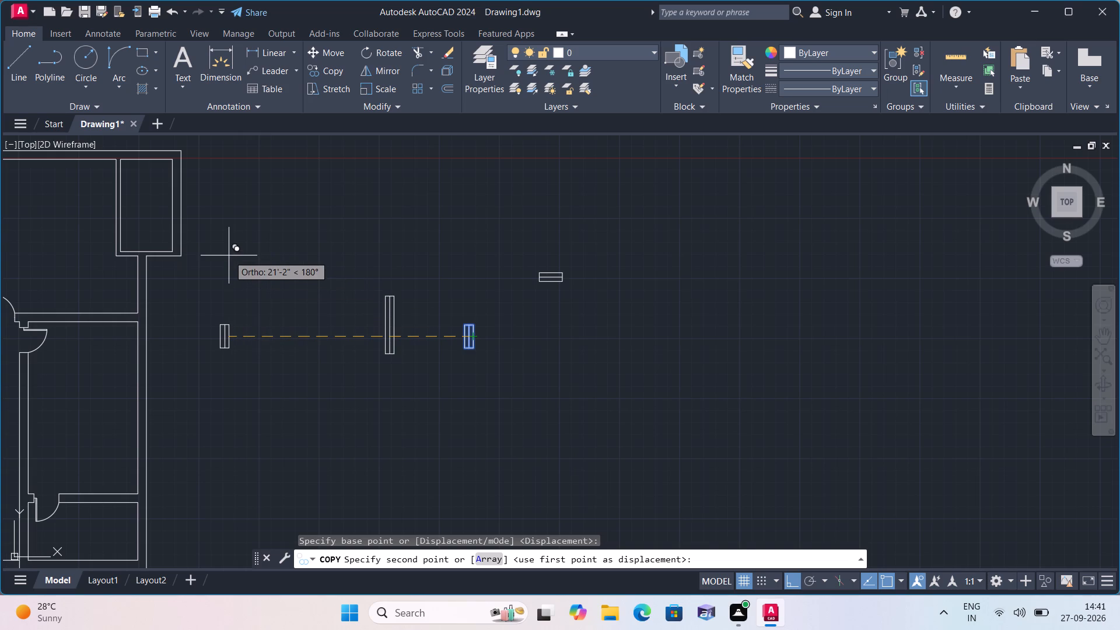
pyautogui.press('F8')
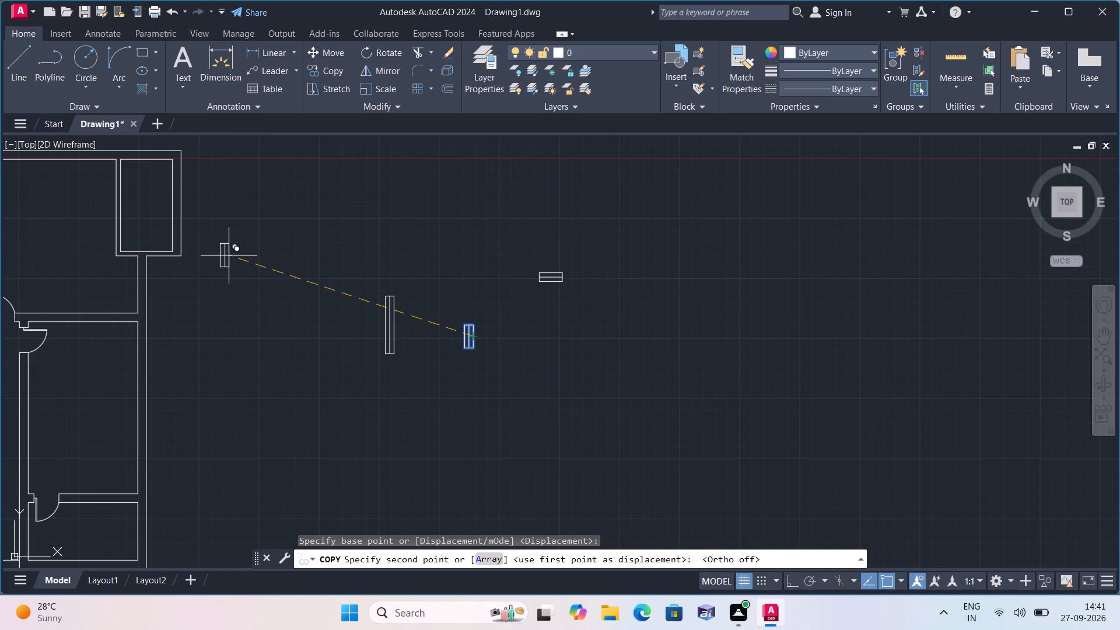
pyautogui.scroll(-1, 169, 219)
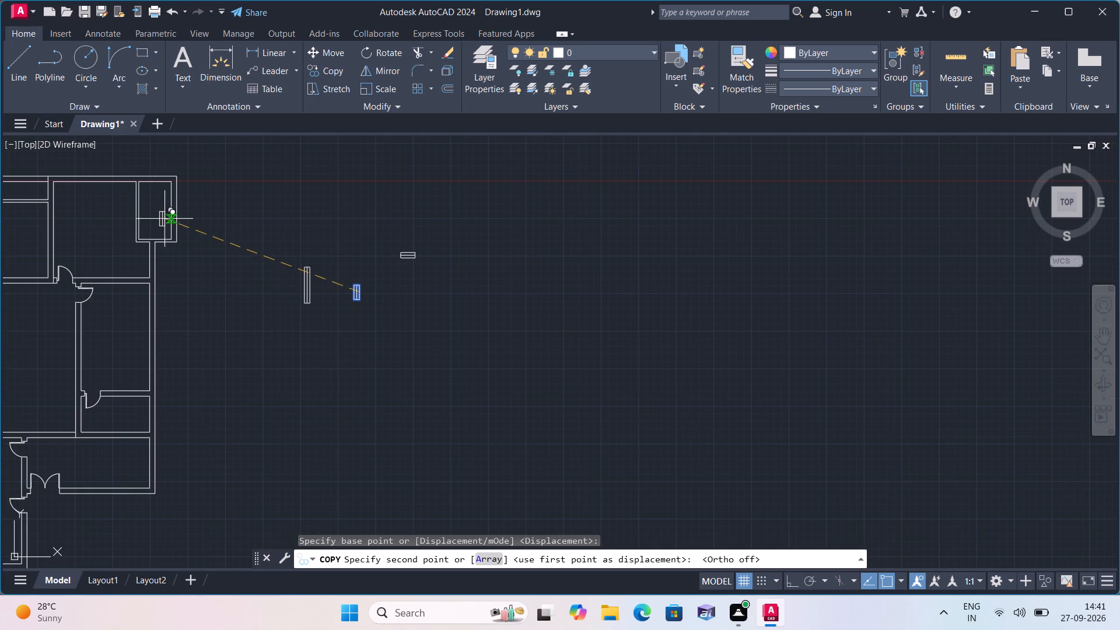
pyautogui.moveTo(135, 238); pyautogui.dragTo(191, 257, button='middle')
pyautogui.moveTo(0, 225); pyautogui.dragTo(92, 257, button='middle')
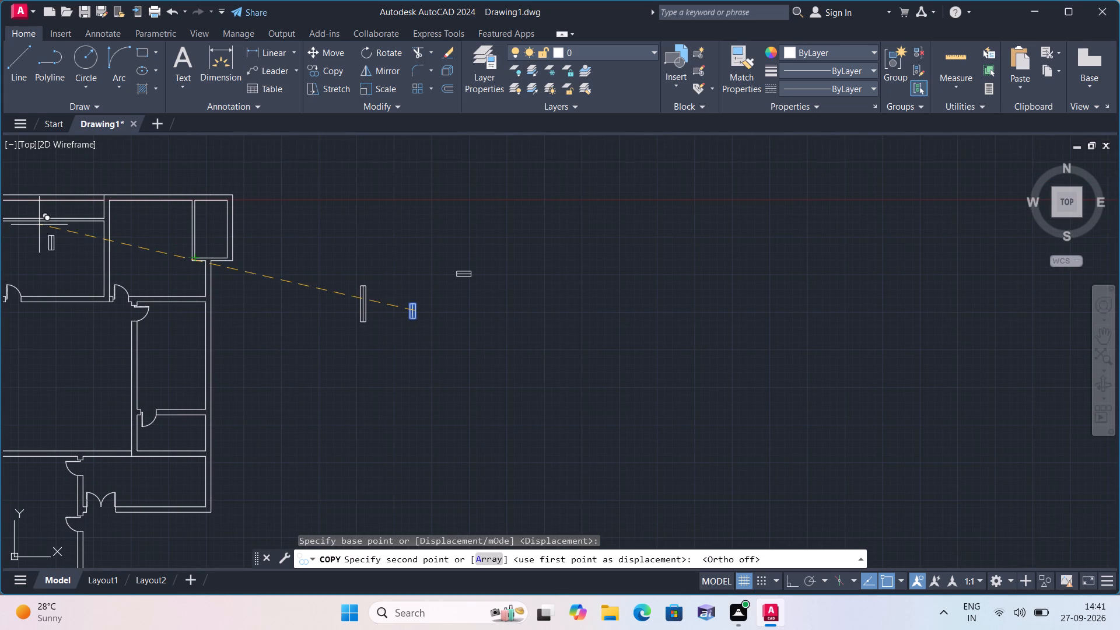
pyautogui.moveTo(92, 257); pyautogui.dragTo(188, 283, button='middle')
pyautogui.scroll(-2, 122, 256)
pyautogui.moveTo(156, 265); pyautogui.dragTo(165, 268, button='middle')
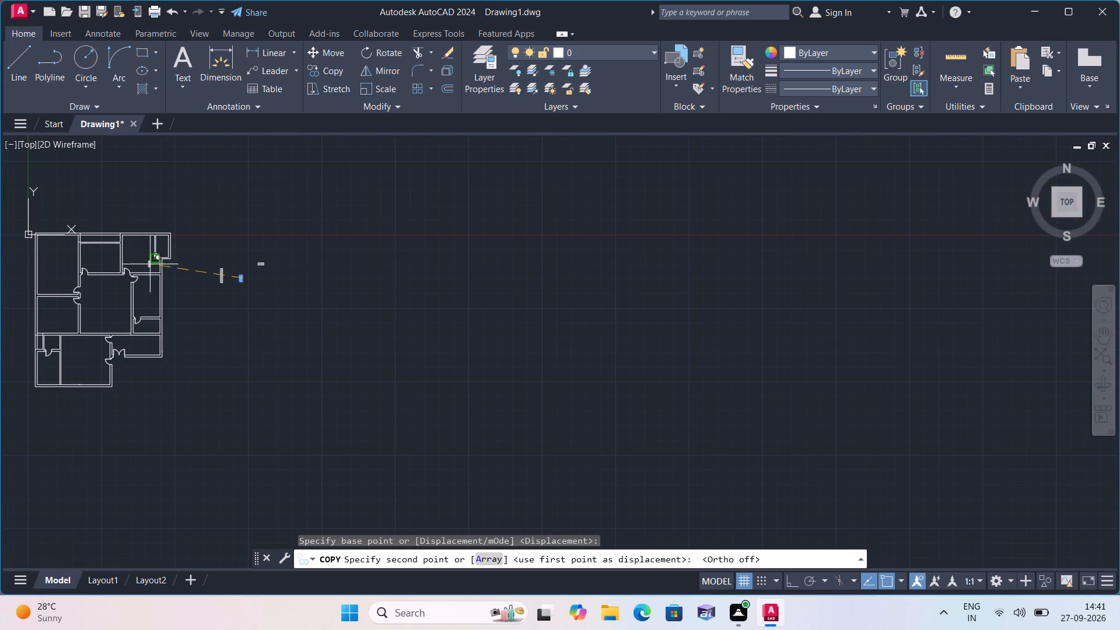
pyautogui.moveTo(165, 268); pyautogui.dragTo(299, 314, button='middle')
pyautogui.scroll(4, 228, 287)
pyautogui.scroll(1, 179, 282)
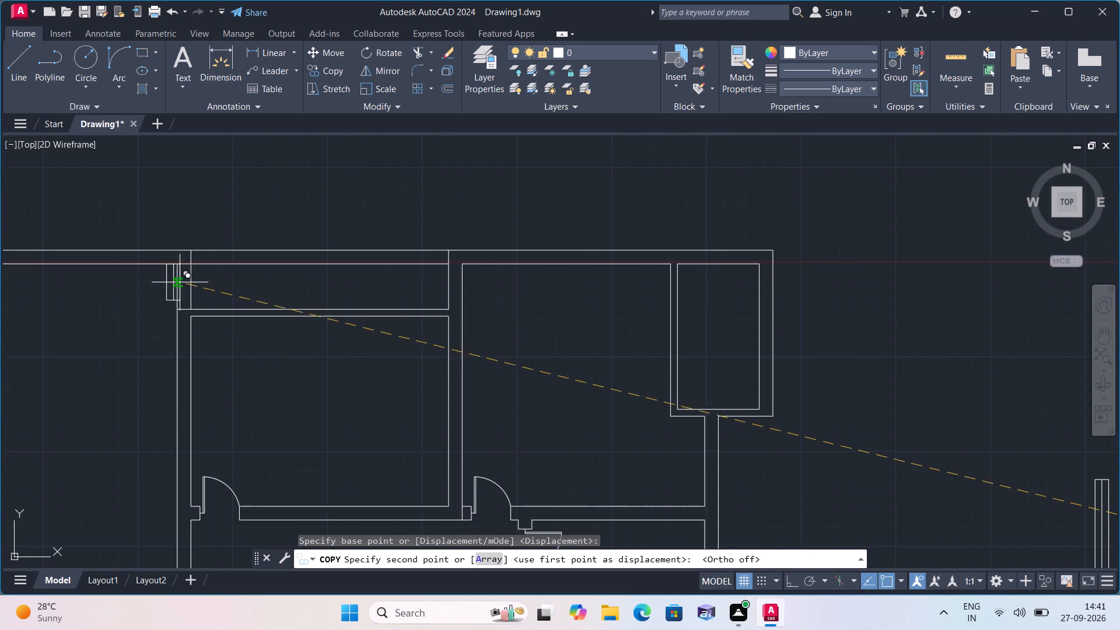
pyautogui.scroll(1, 176, 282)
pyautogui.click(215, 290)
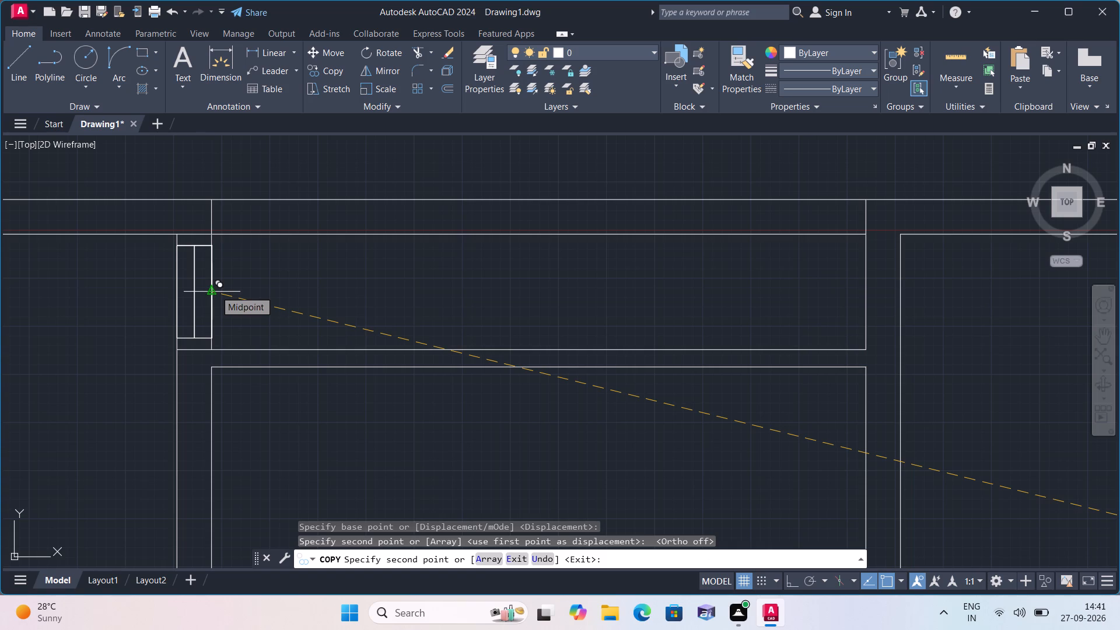
pyautogui.scroll(-1, 328, 372)
pyautogui.moveTo(328, 372); pyautogui.dragTo(250, 251, button='middle')
pyautogui.scroll(-1, 283, 279)
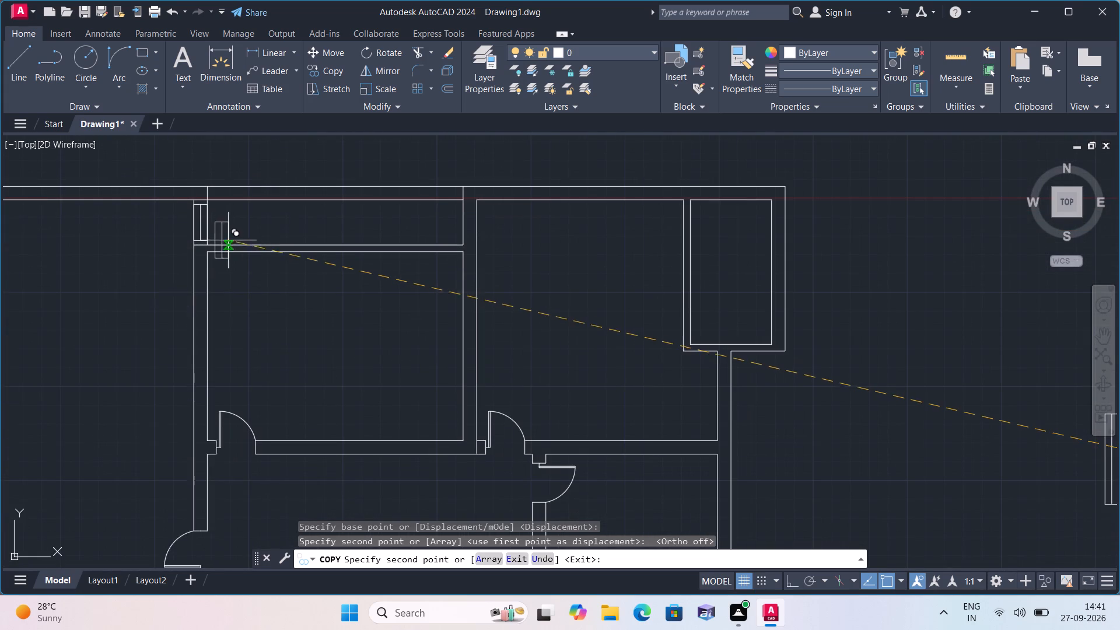
pyautogui.press('Escape')
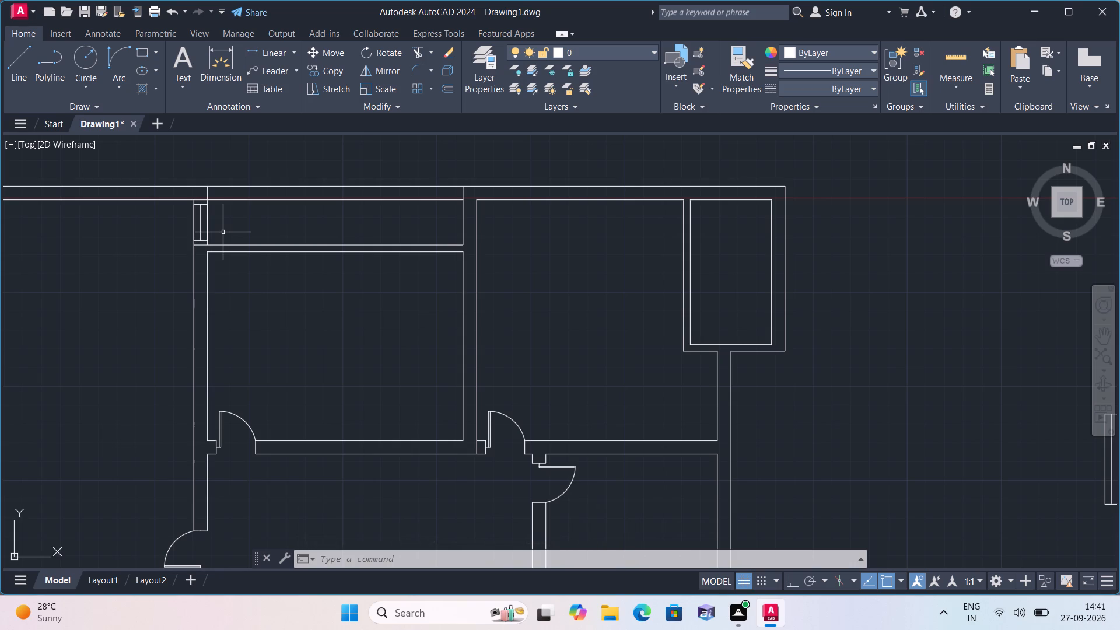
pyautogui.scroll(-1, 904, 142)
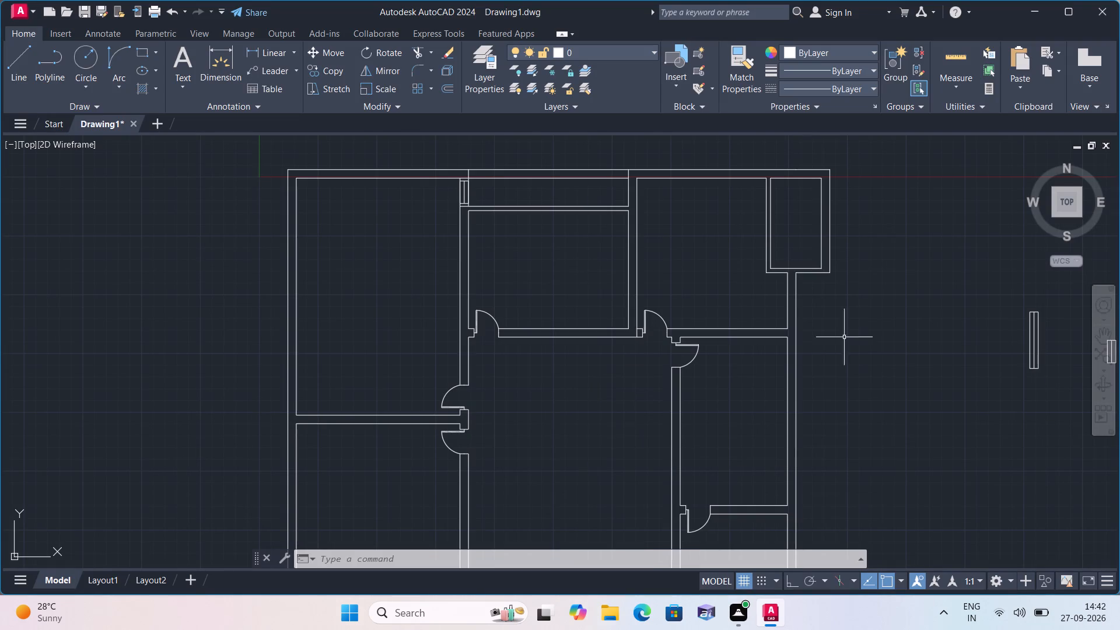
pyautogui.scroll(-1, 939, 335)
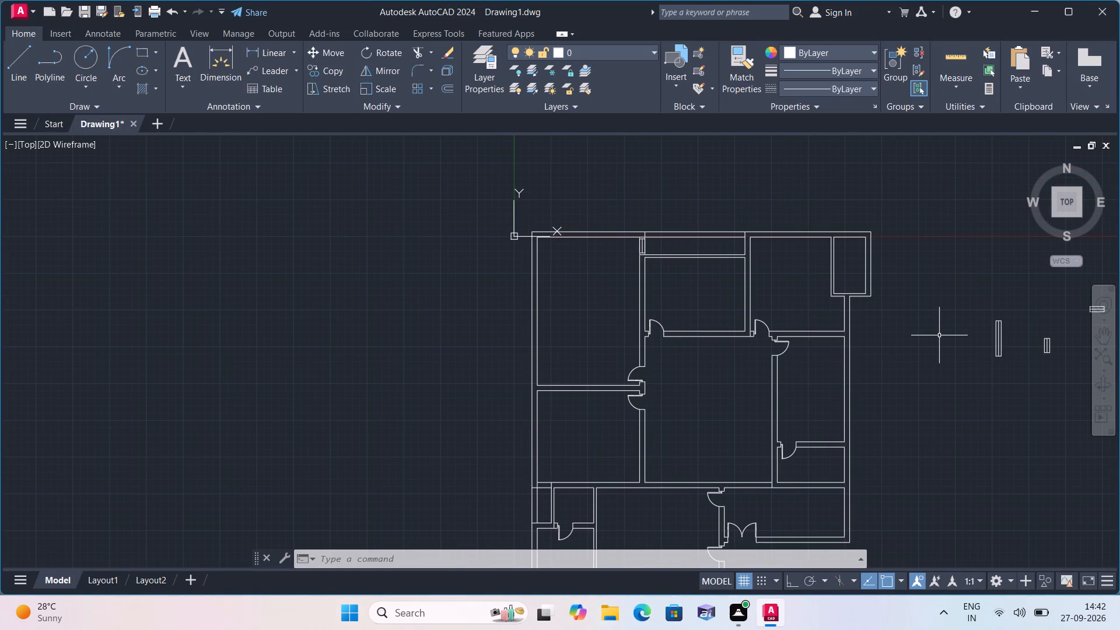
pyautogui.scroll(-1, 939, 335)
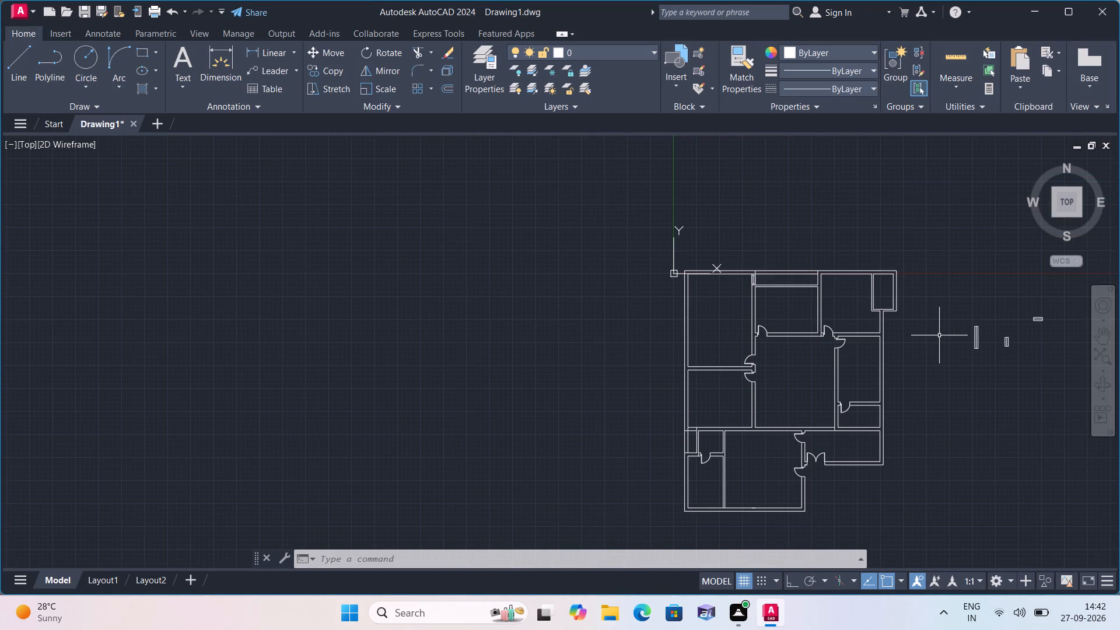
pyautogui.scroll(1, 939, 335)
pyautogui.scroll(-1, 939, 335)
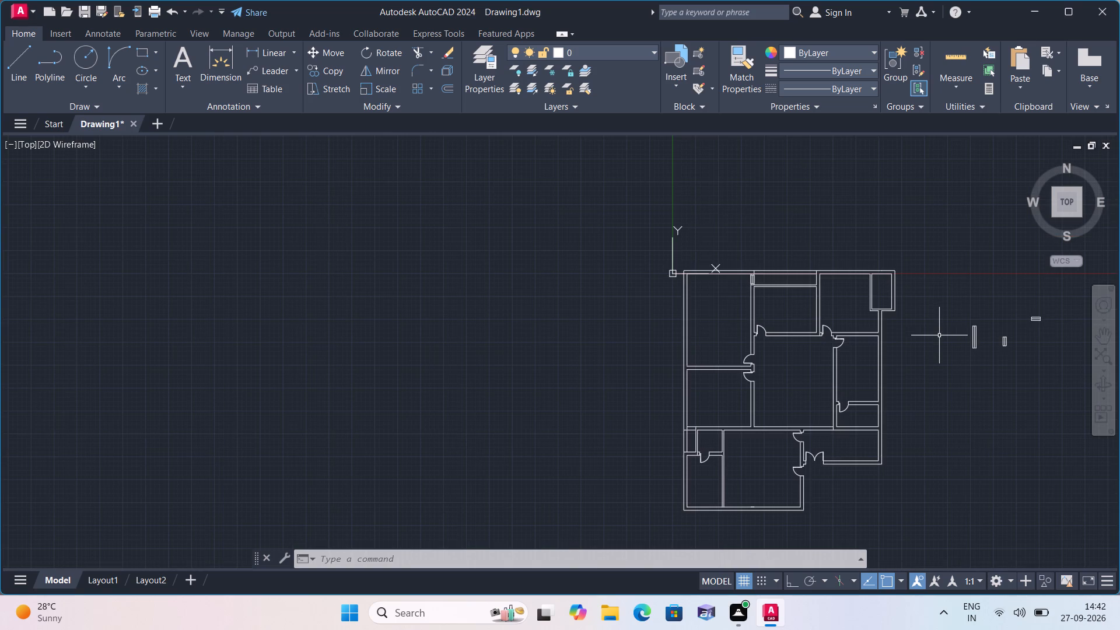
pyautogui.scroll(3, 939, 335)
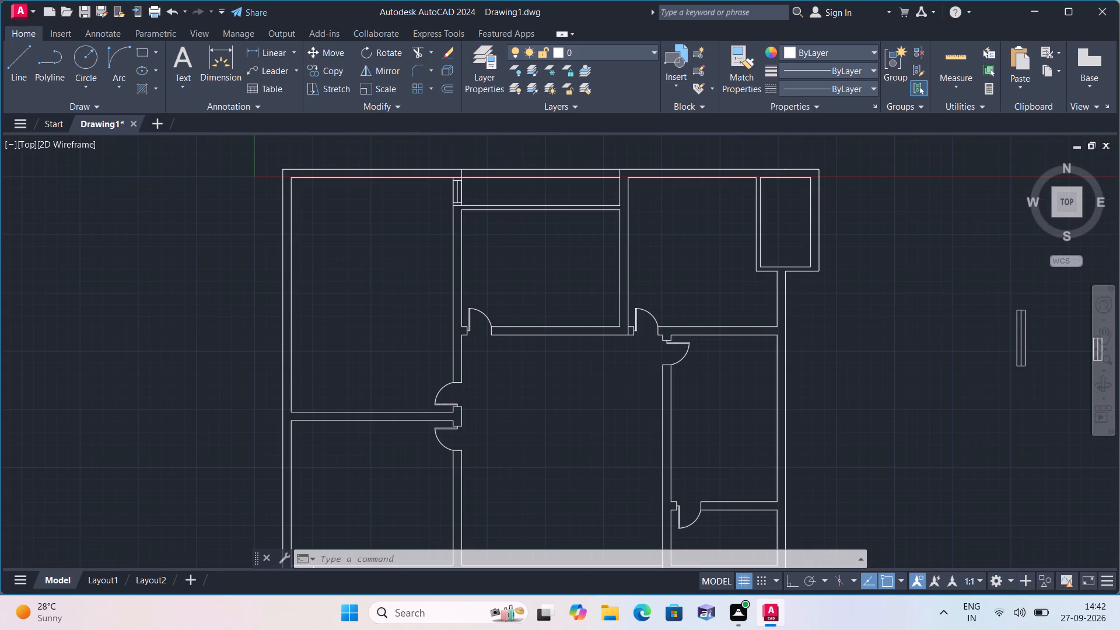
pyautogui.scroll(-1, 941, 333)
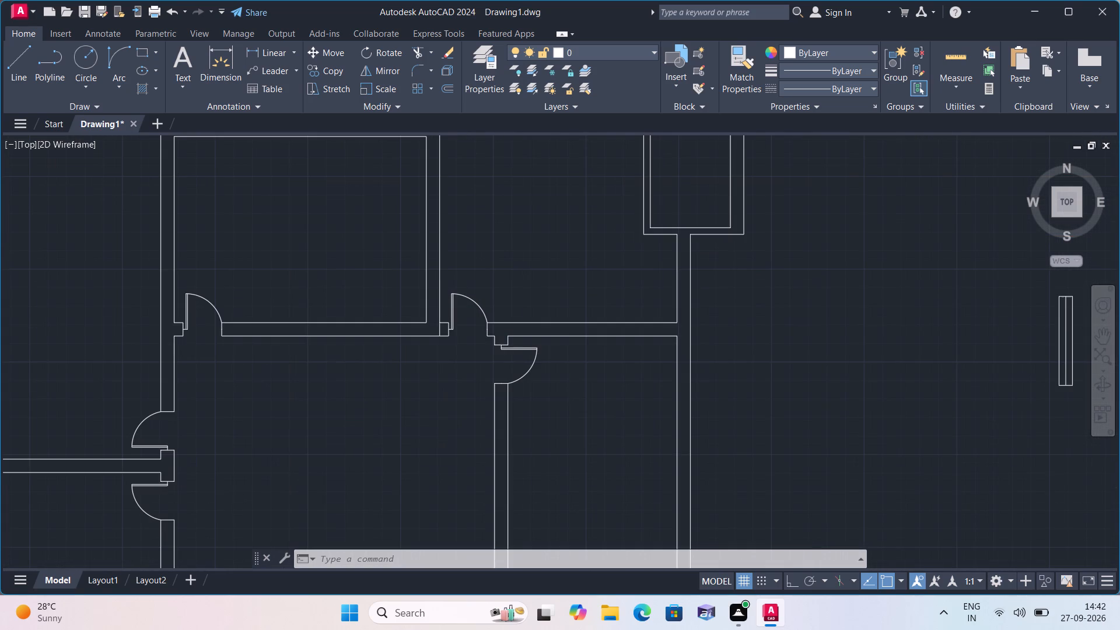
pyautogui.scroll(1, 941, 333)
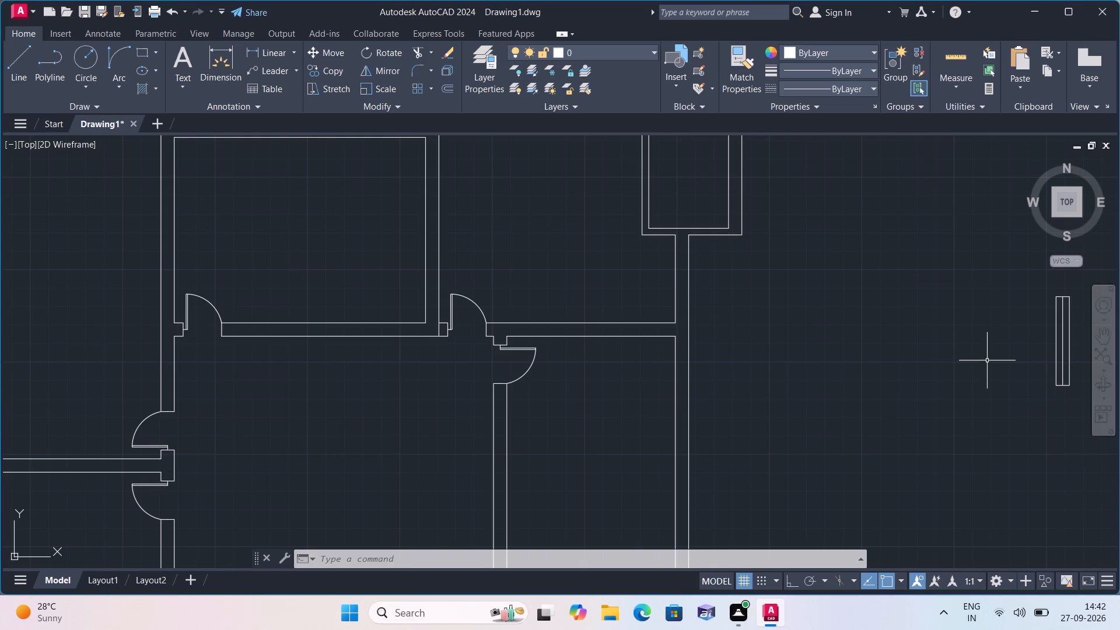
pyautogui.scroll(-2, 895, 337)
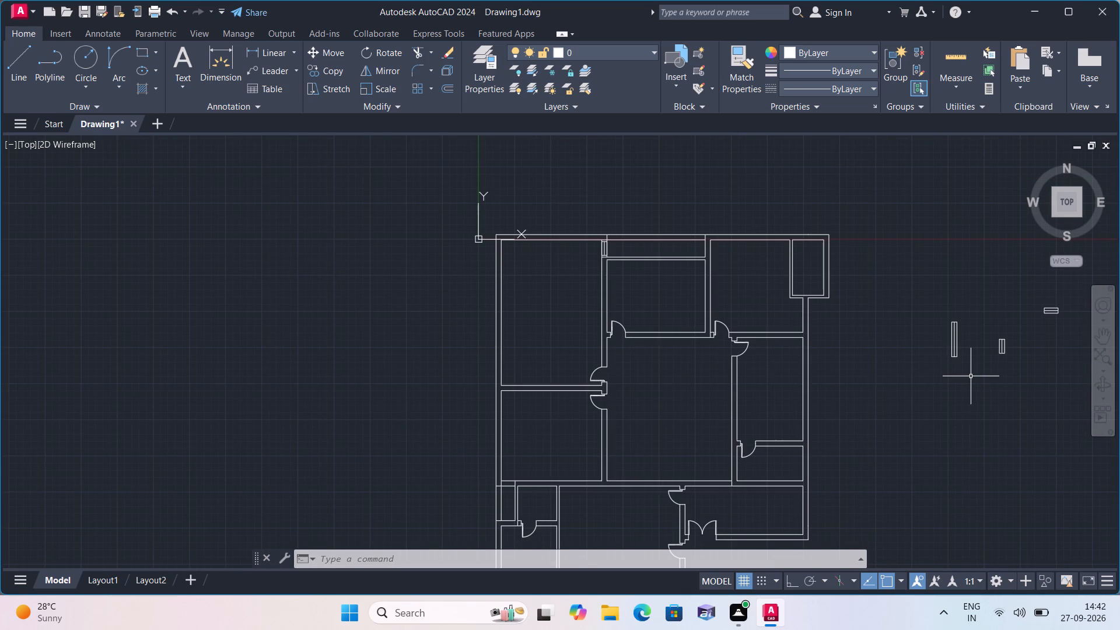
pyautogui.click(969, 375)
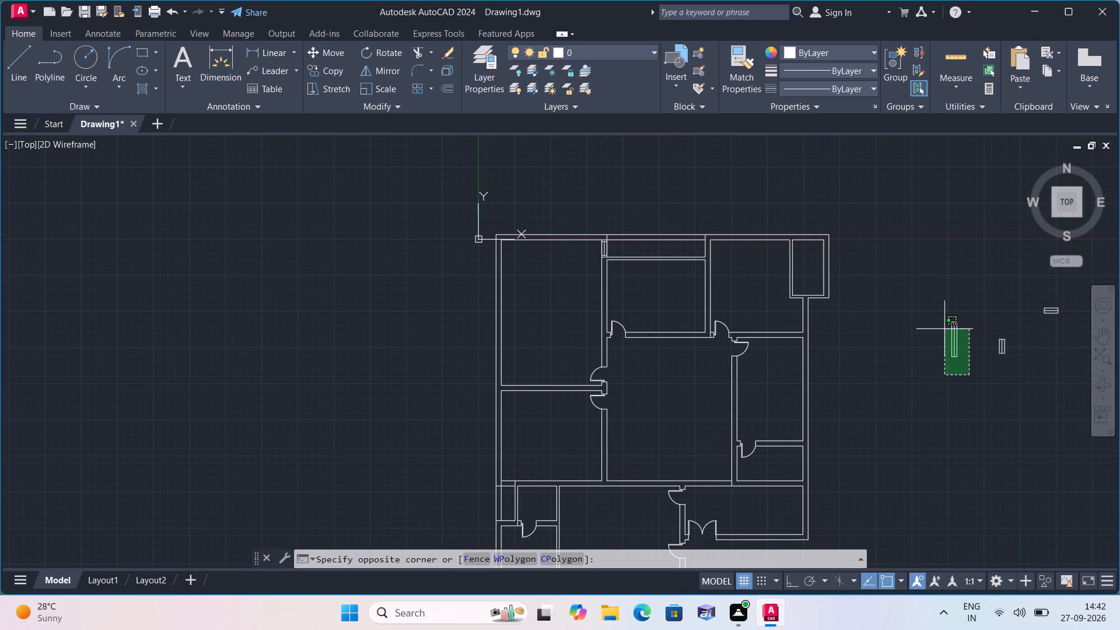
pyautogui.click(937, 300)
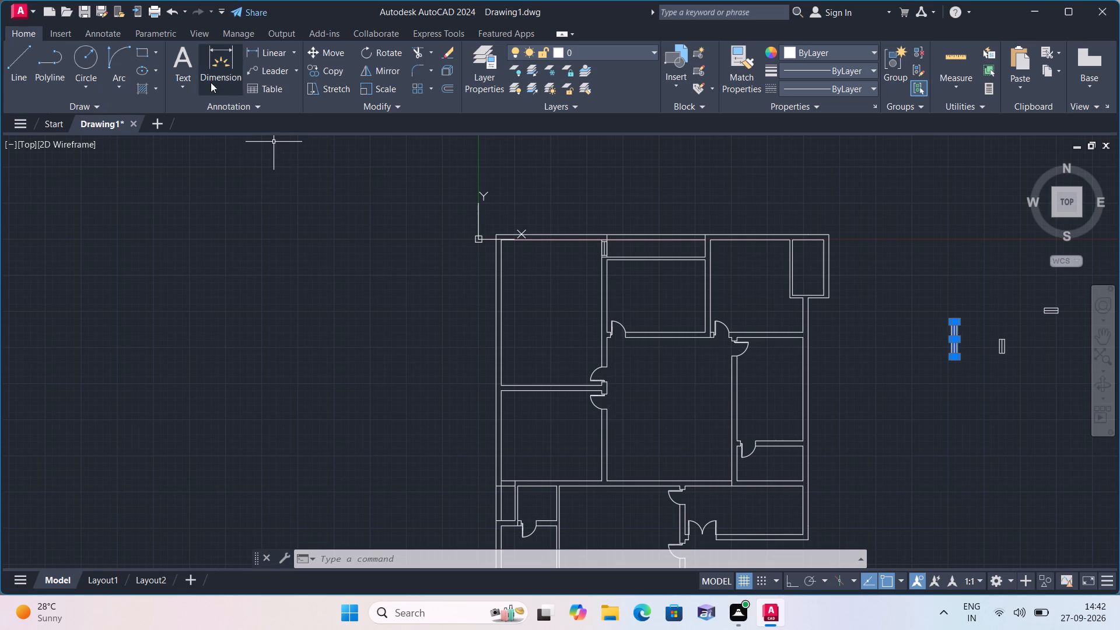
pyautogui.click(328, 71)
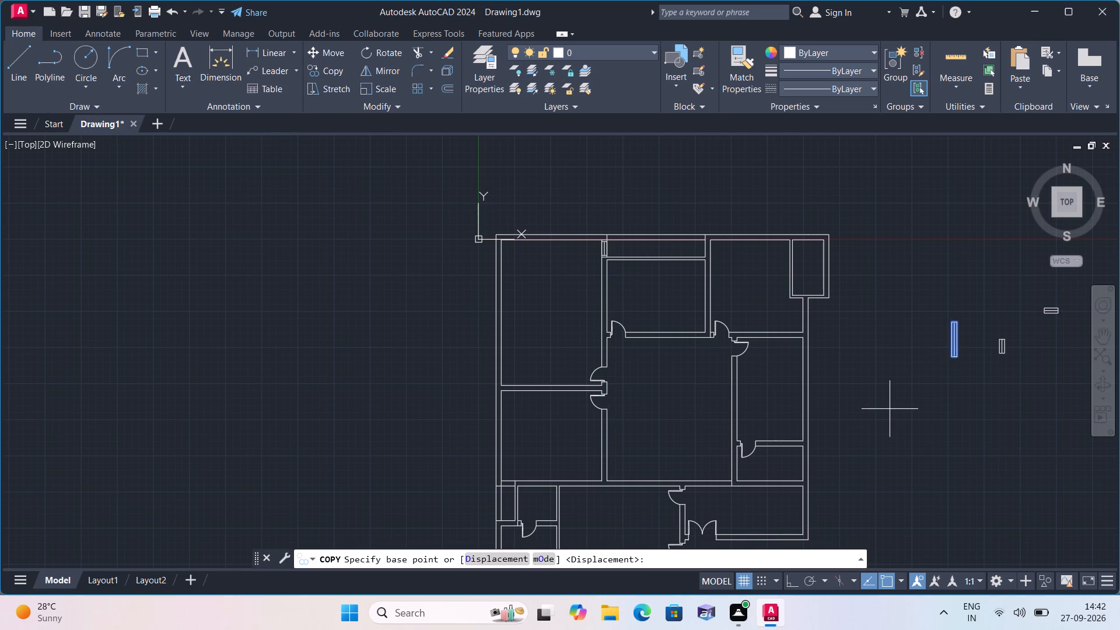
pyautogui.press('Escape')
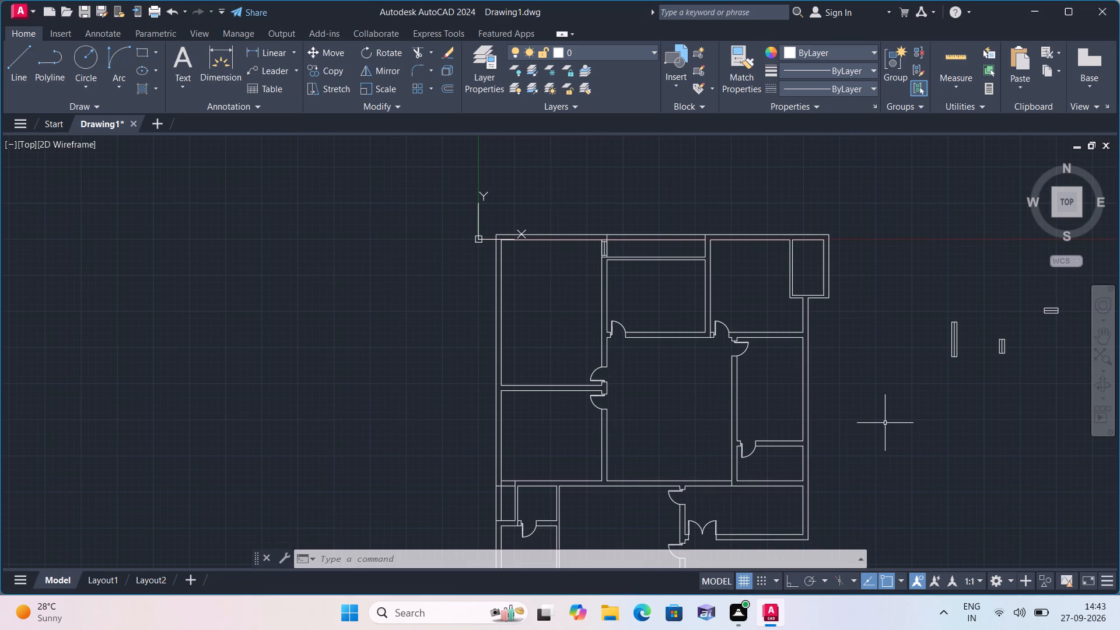
# Copy the upright 5' window symbol by its west side's midpoint to the inner face midpoint of the east room's 9" east wall.
pyautogui.scroll(-1, 884, 424)
pyautogui.moveTo(850, 402); pyautogui.dragTo(792, 399, button='middle')
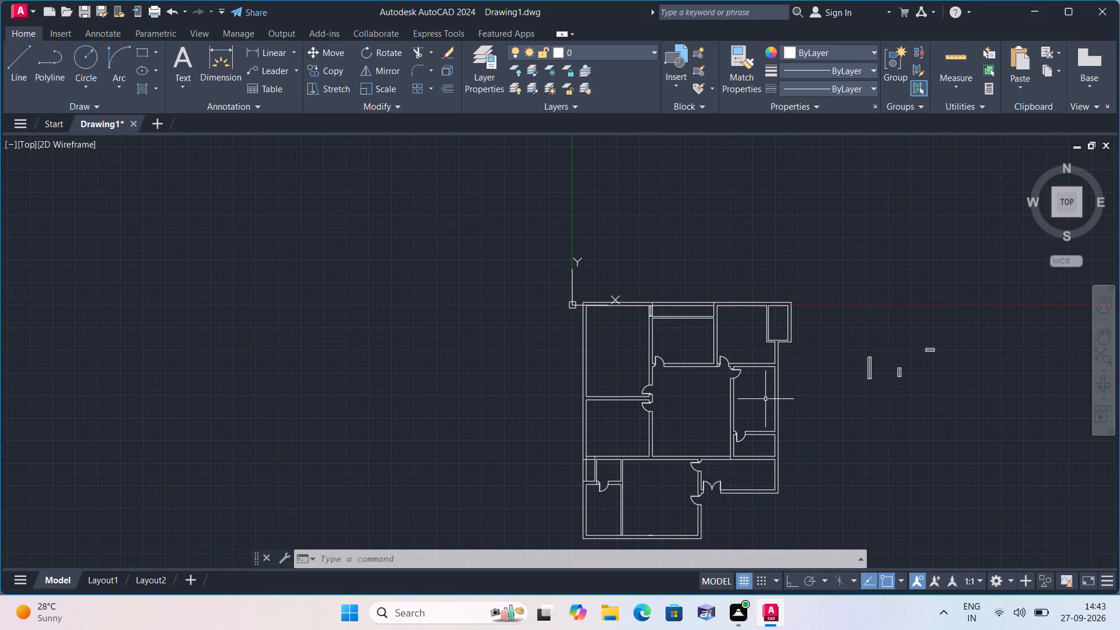
pyautogui.scroll(1, 829, 422)
pyautogui.click(902, 385)
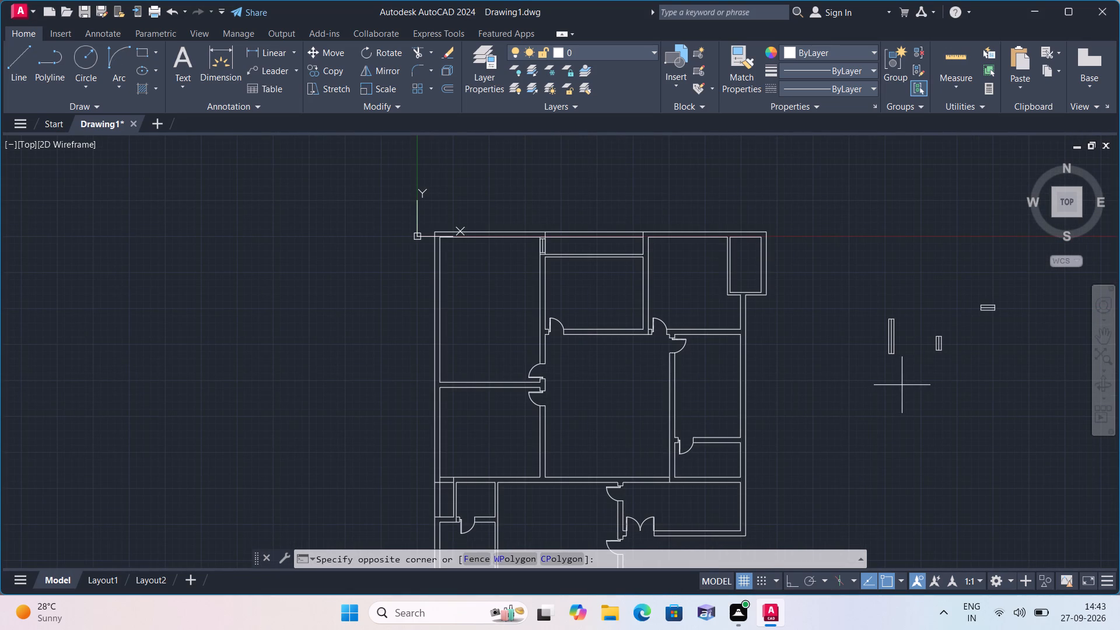
pyautogui.click(862, 285)
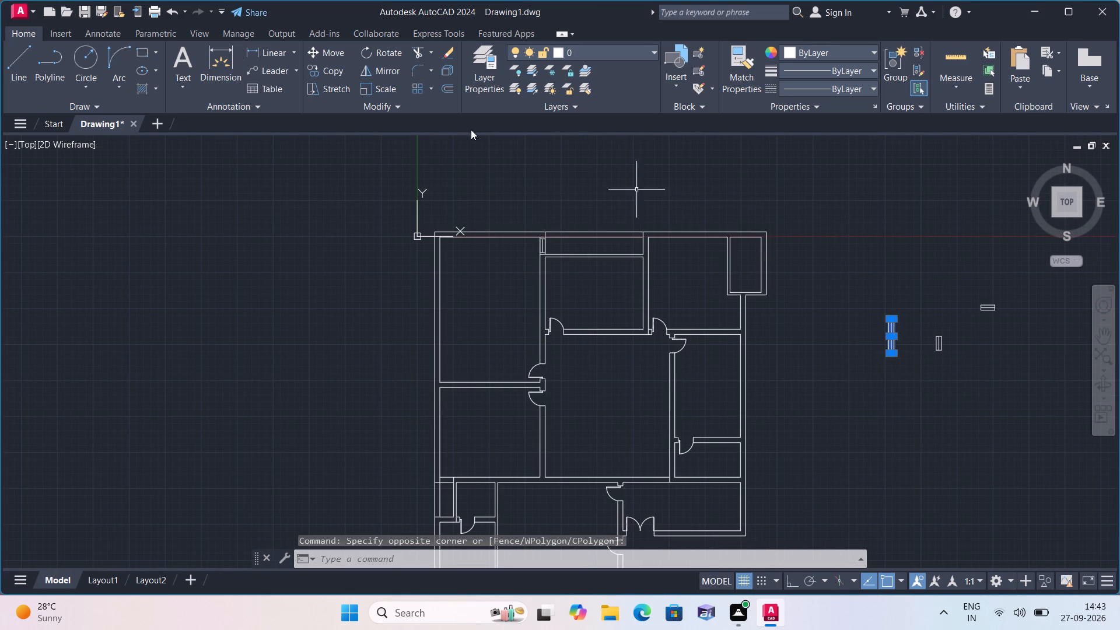
pyautogui.click(320, 70)
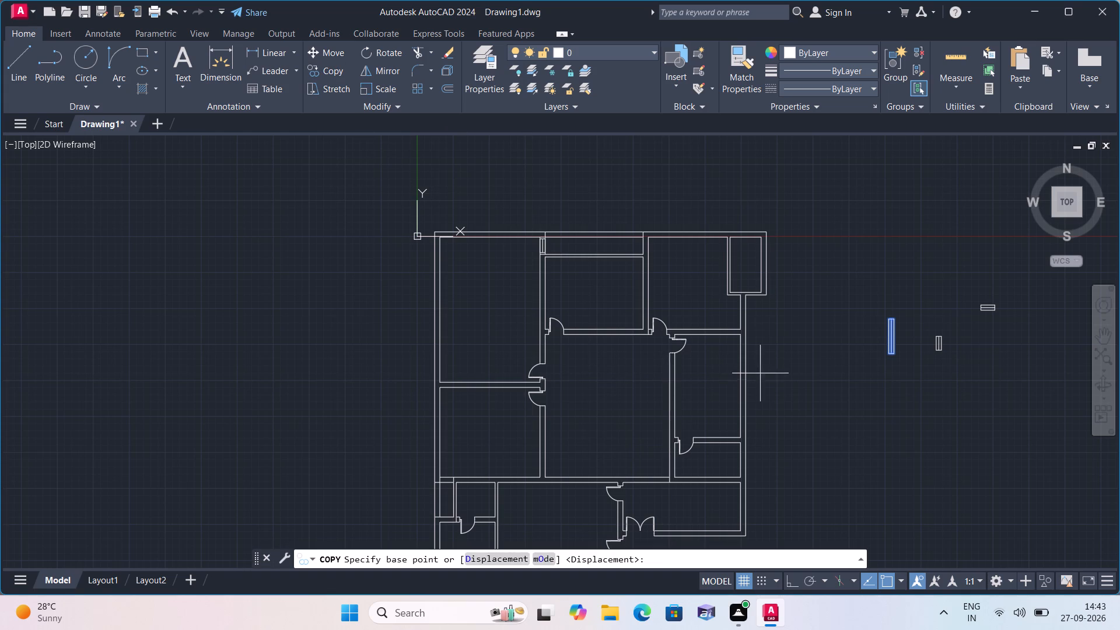
pyautogui.click(889, 334)
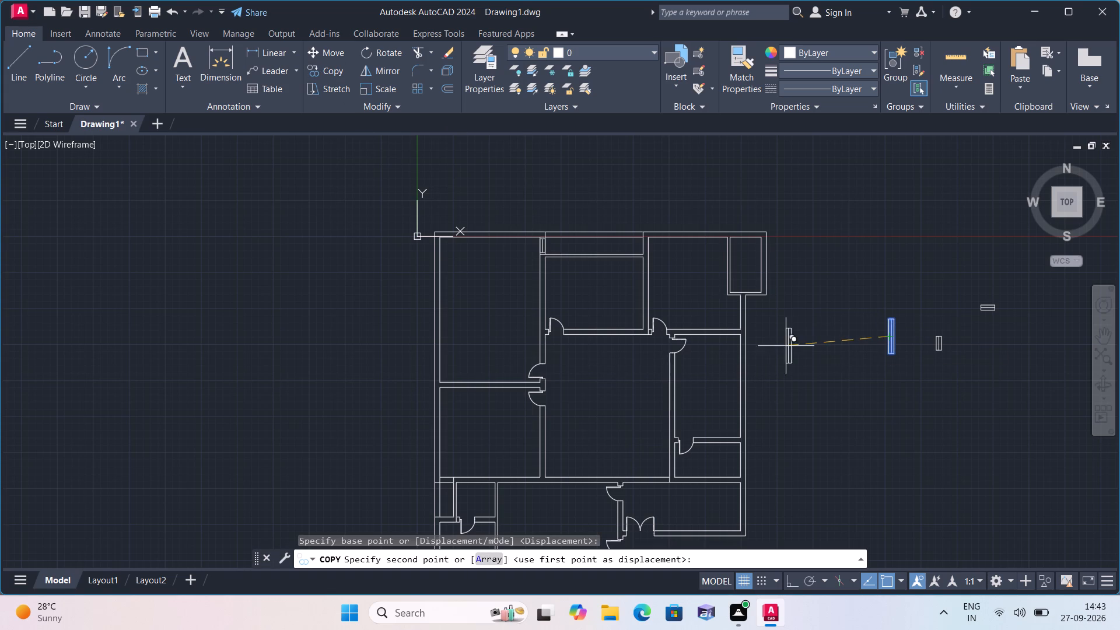
pyautogui.scroll(1, 751, 338)
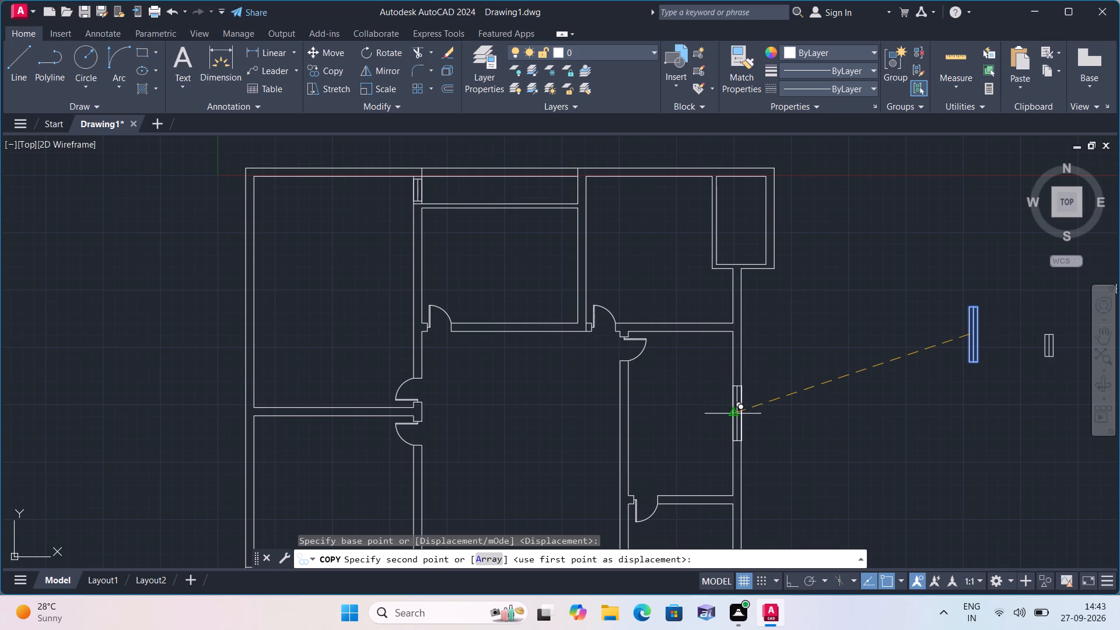
pyautogui.click(734, 411)
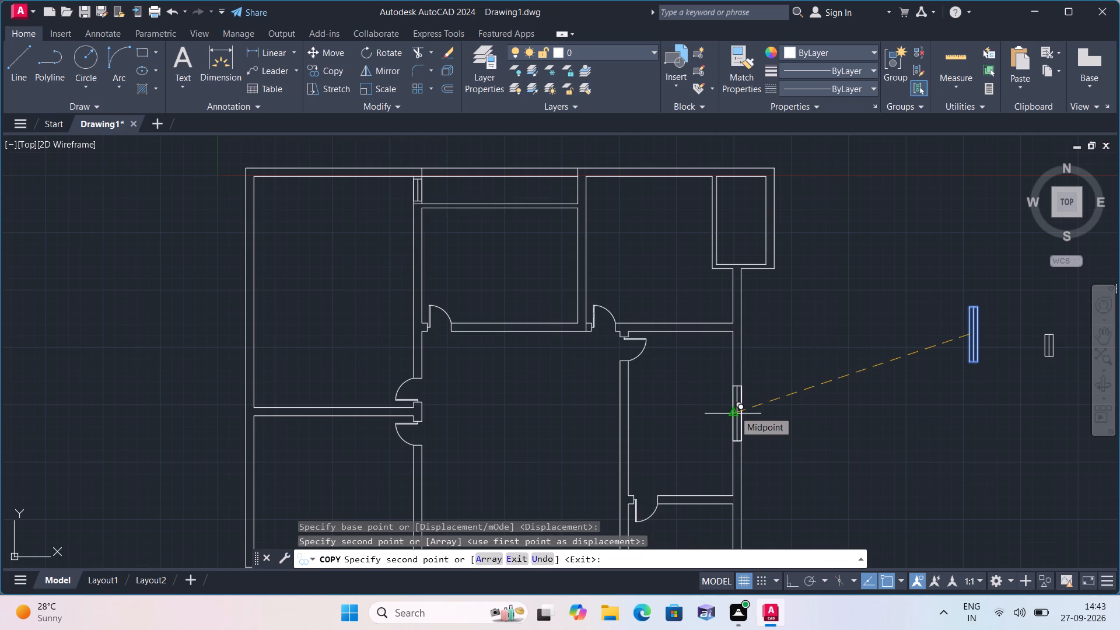
pyautogui.press('space')
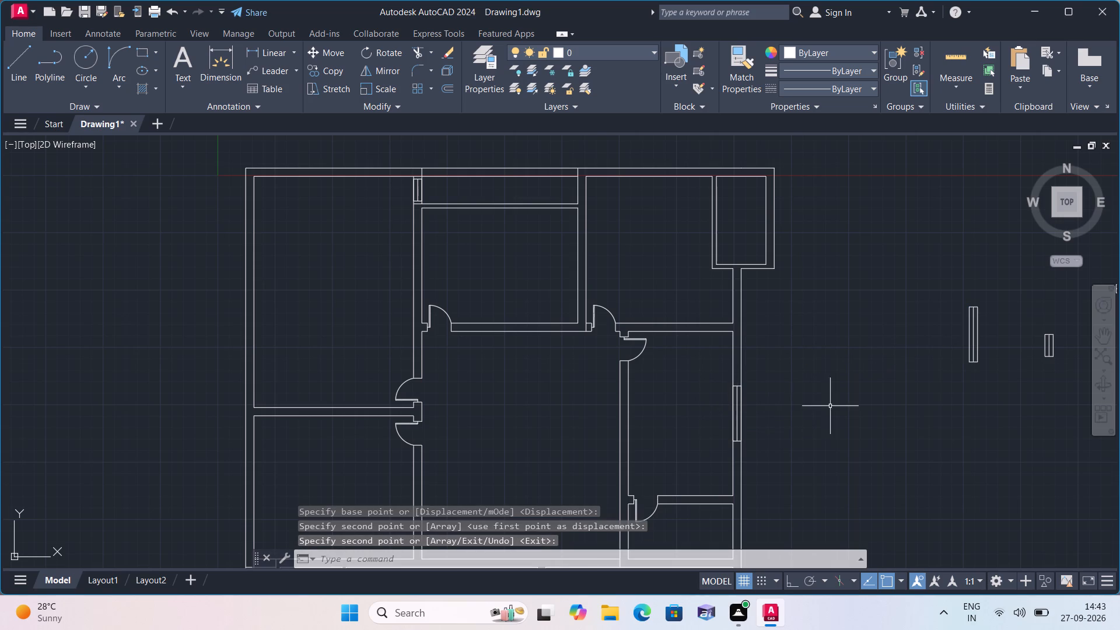
# Draw an upright rectangle 3' long and 9" wide with lines, Ortho on, just outside the plan's east wall.
pyautogui.scroll(-1, 842, 409)
pyautogui.moveTo(842, 409); pyautogui.dragTo(725, 349, button='middle')
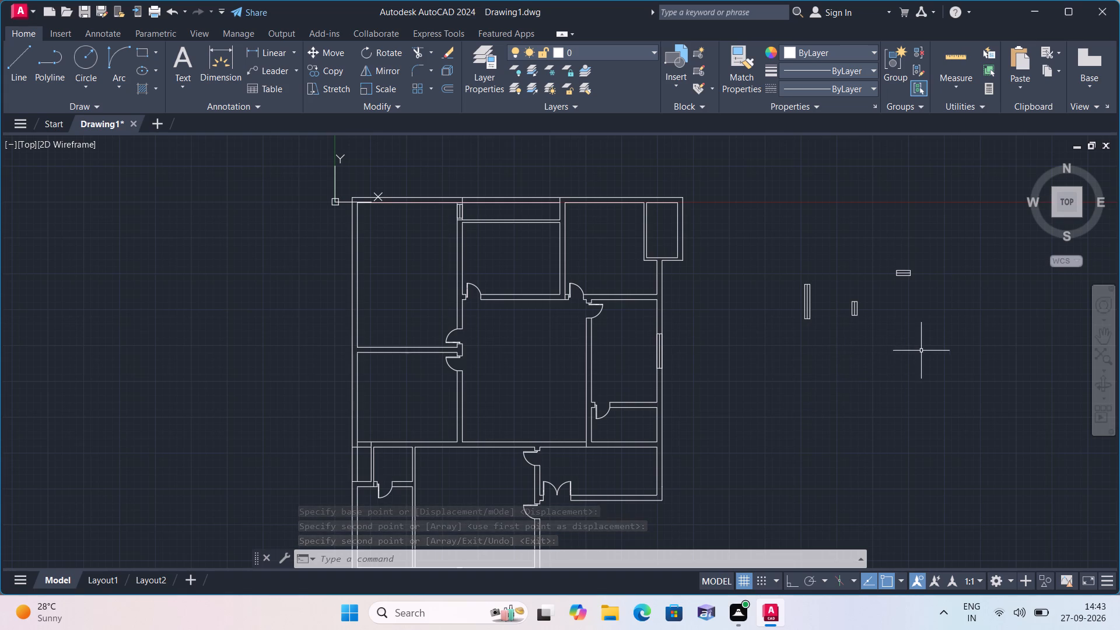
pyautogui.moveTo(921, 351); pyautogui.dragTo(883, 334, button='middle')
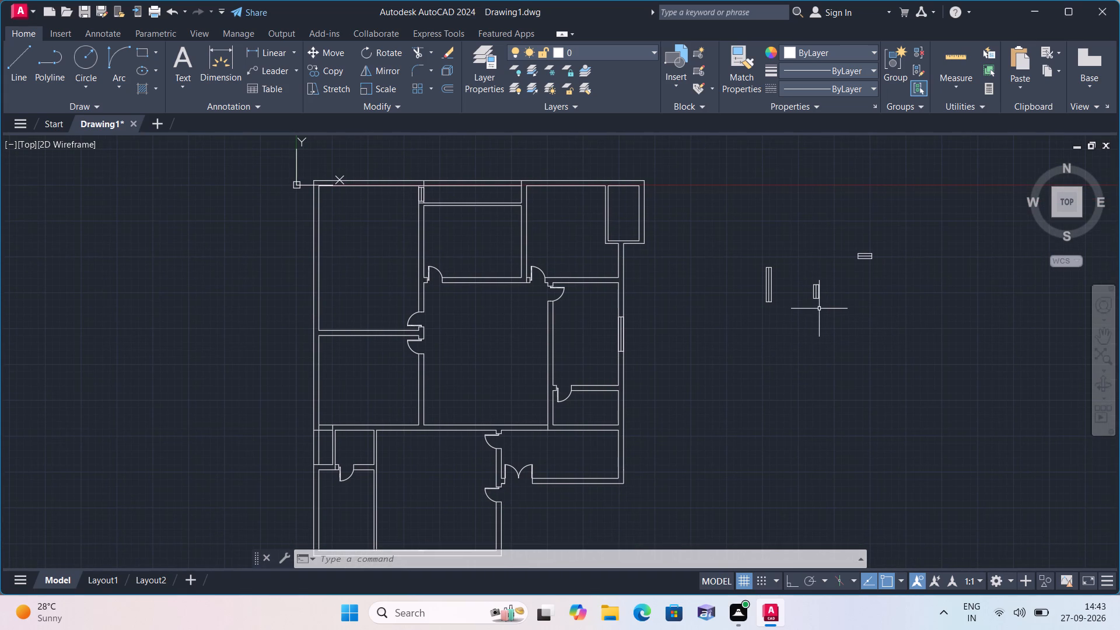
pyautogui.moveTo(817, 309); pyautogui.dragTo(806, 321, button='middle')
pyautogui.scroll(-1, 806, 322)
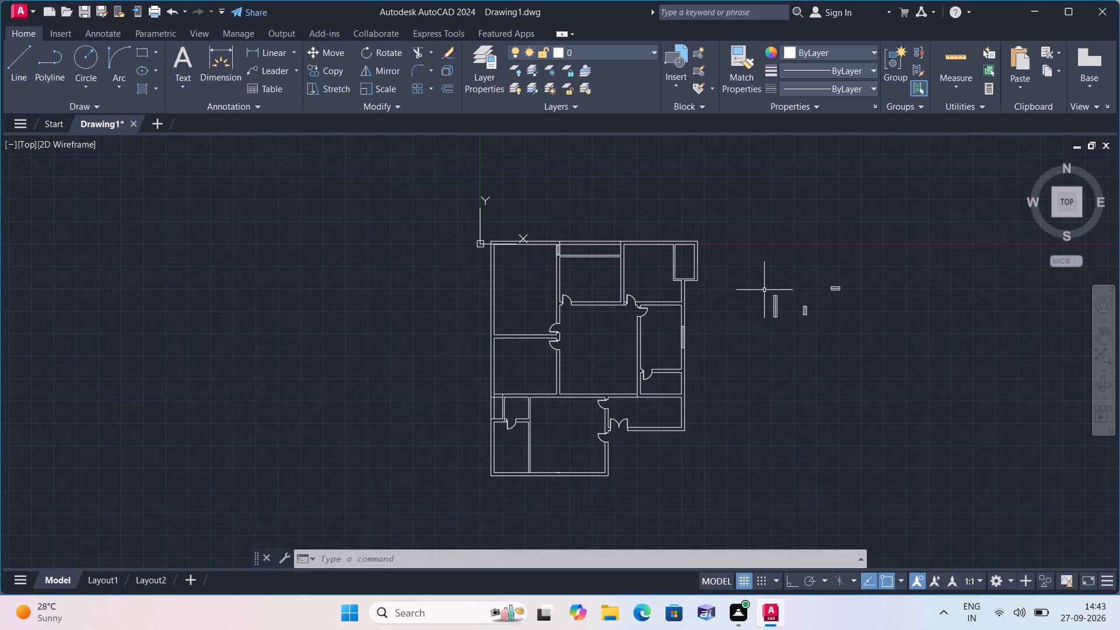
pyautogui.scroll(2, 761, 282)
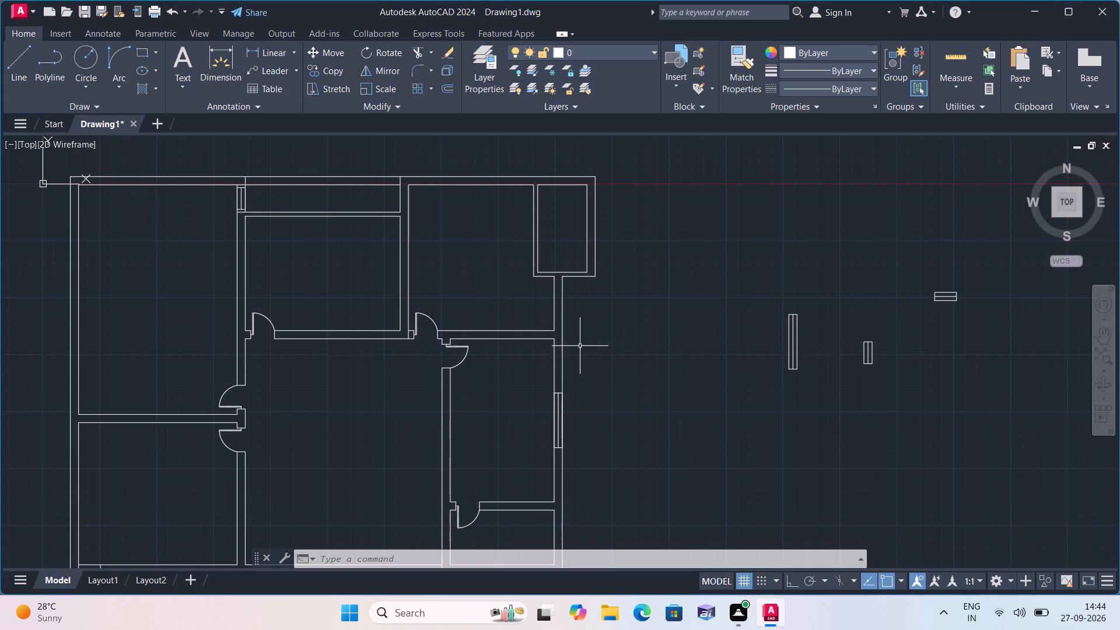
pyautogui.write('l')
pyautogui.press('space')
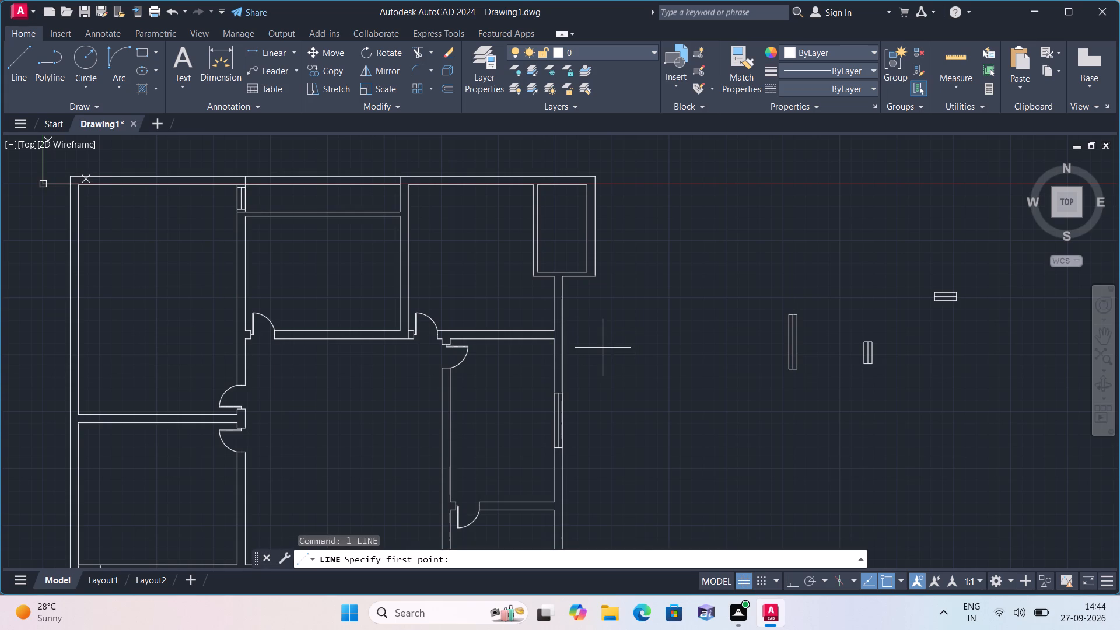
pyautogui.click(603, 348)
pyautogui.click(603, 348)
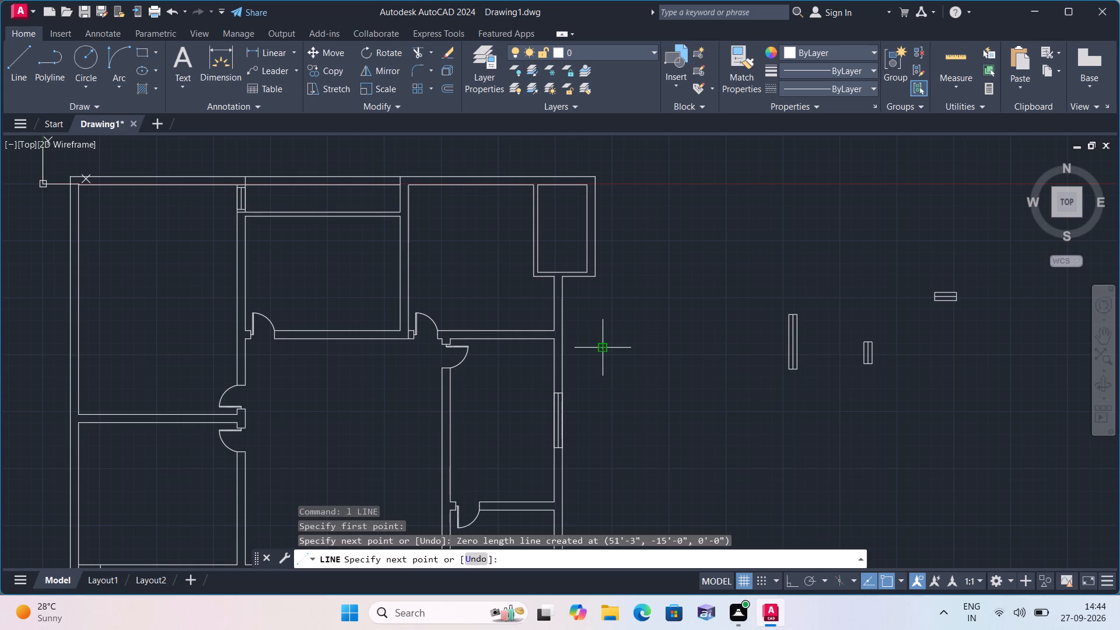
pyautogui.press('F8')
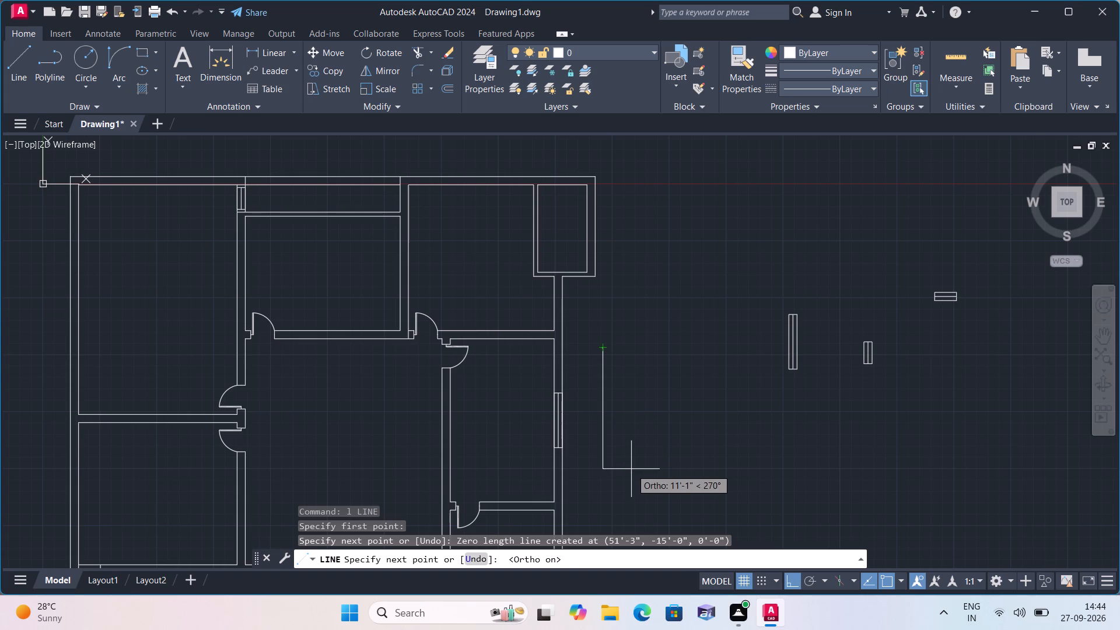
pyautogui.write("3'")
pyautogui.press('space')
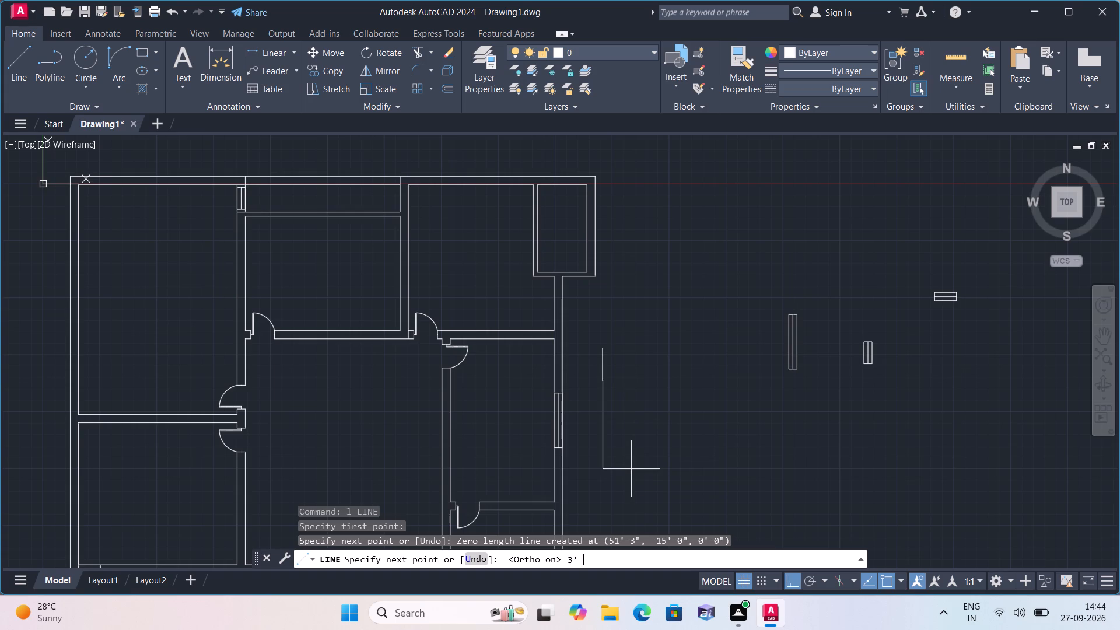
pyautogui.write('9"')
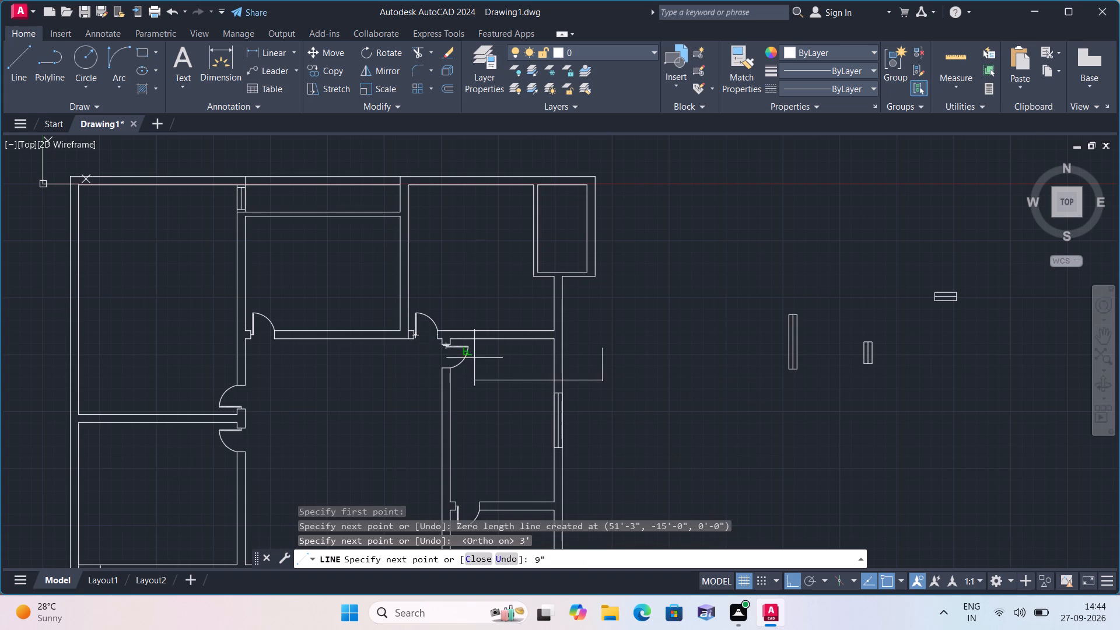
pyautogui.press('space')
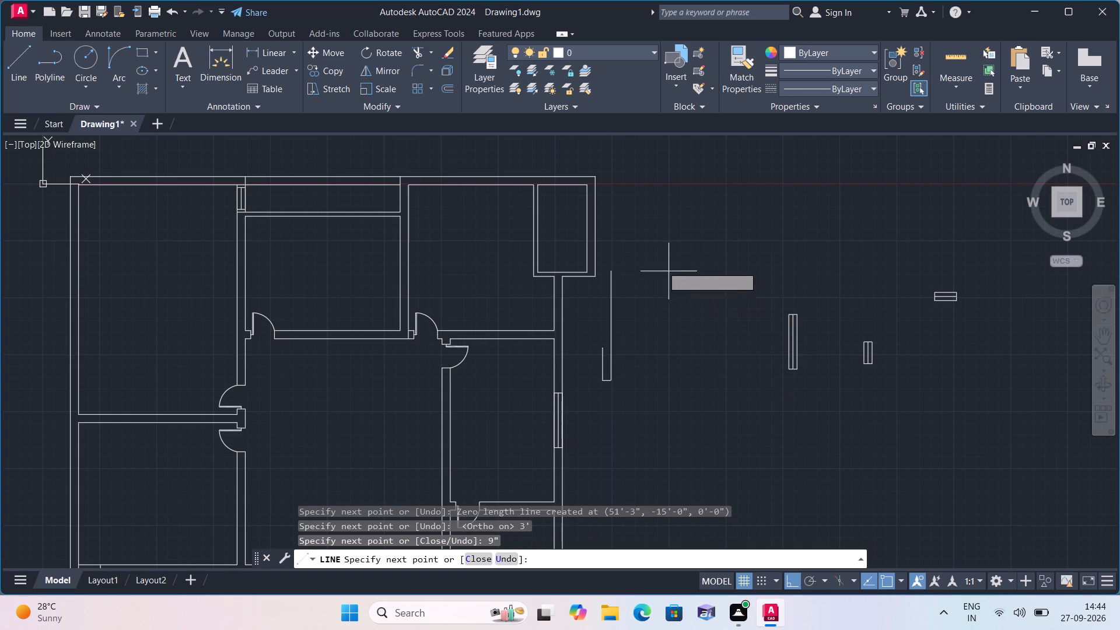
pyautogui.write("3'")
pyautogui.press('space')
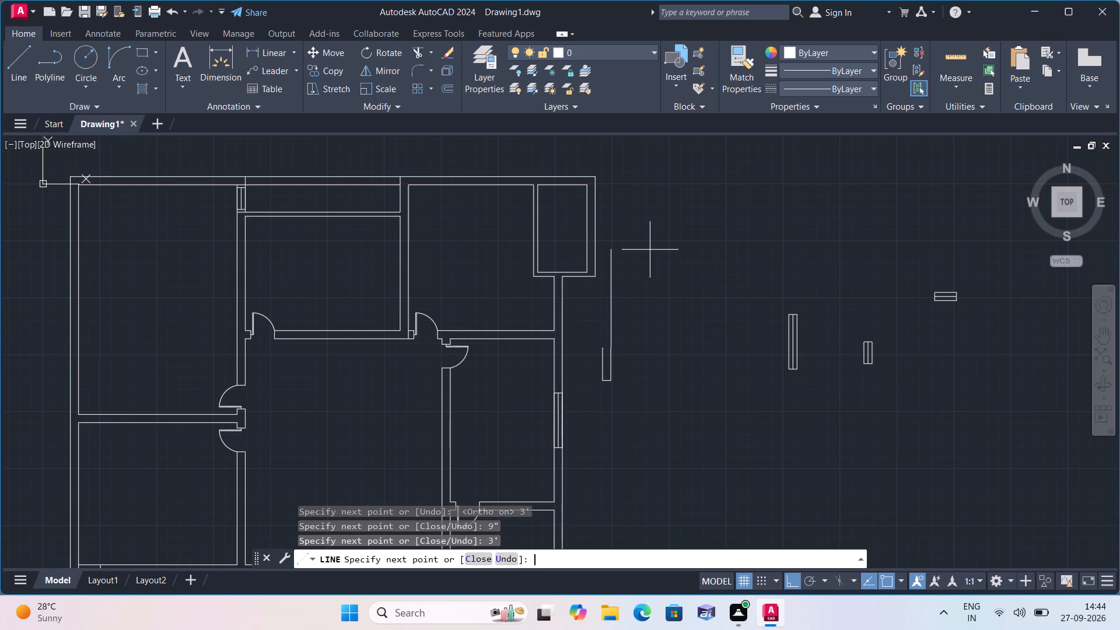
pyautogui.scroll(1, 604, 346)
pyautogui.click(604, 346)
pyautogui.press('space')
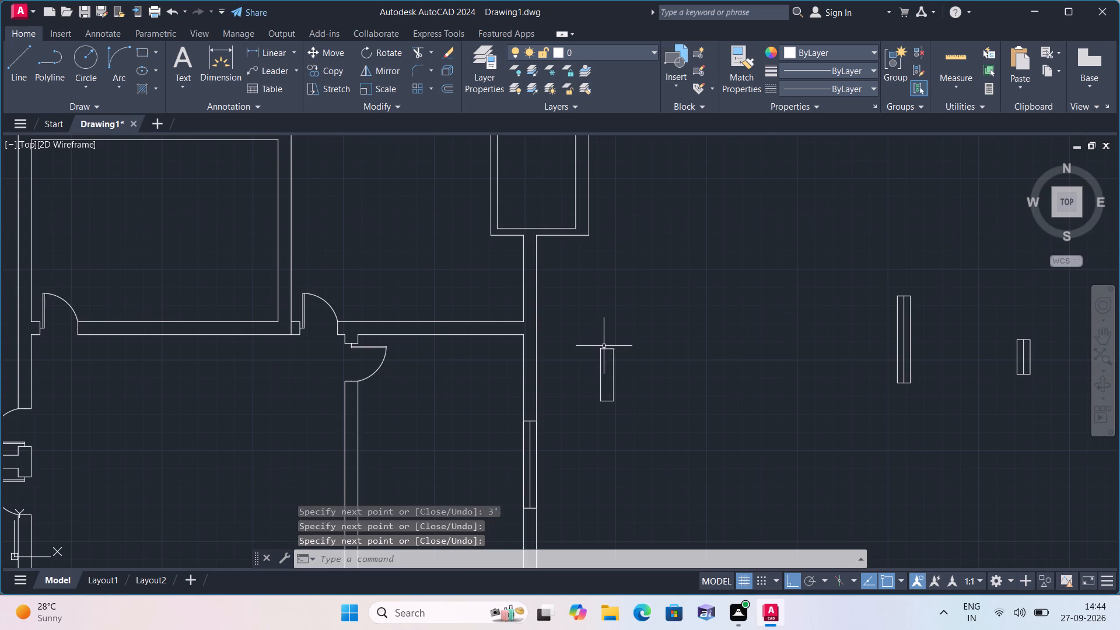
# Draw a lengthwise centre line between the midpoints of the short sides of the upright 3' by 9" rectangle.
pyautogui.press('space')
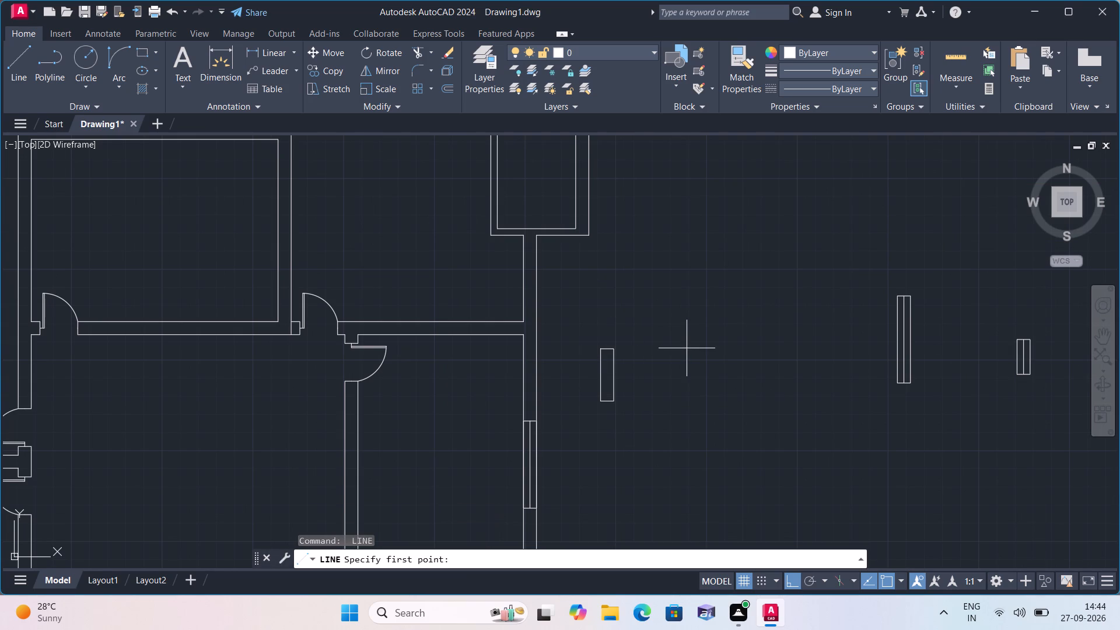
pyautogui.scroll(1, 630, 342)
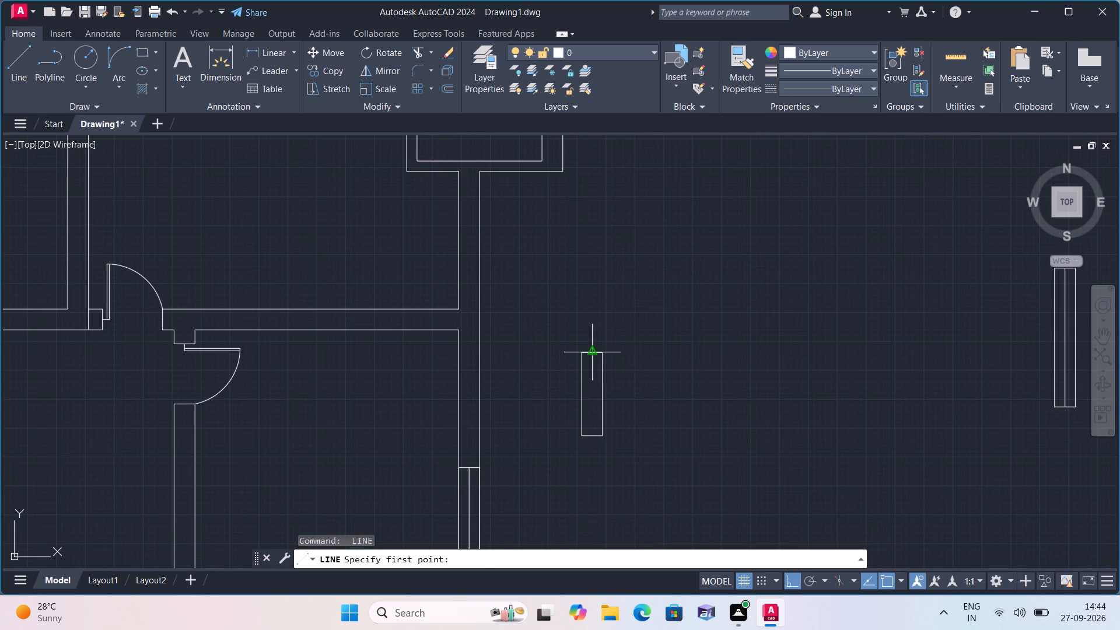
pyautogui.click(595, 353)
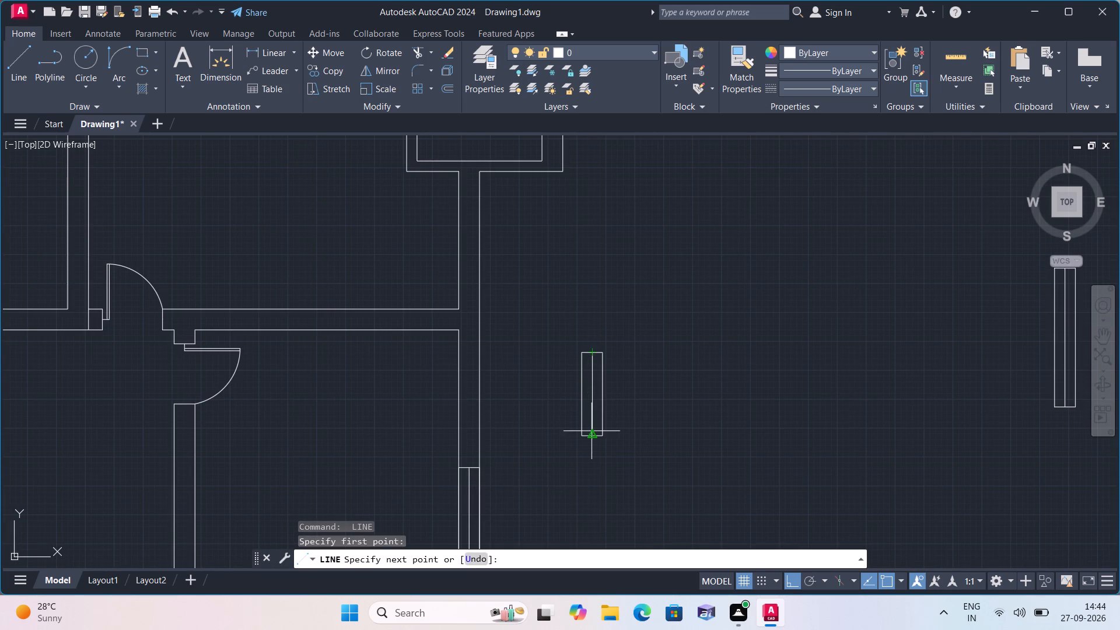
pyautogui.click(591, 433)
pyautogui.press('space')
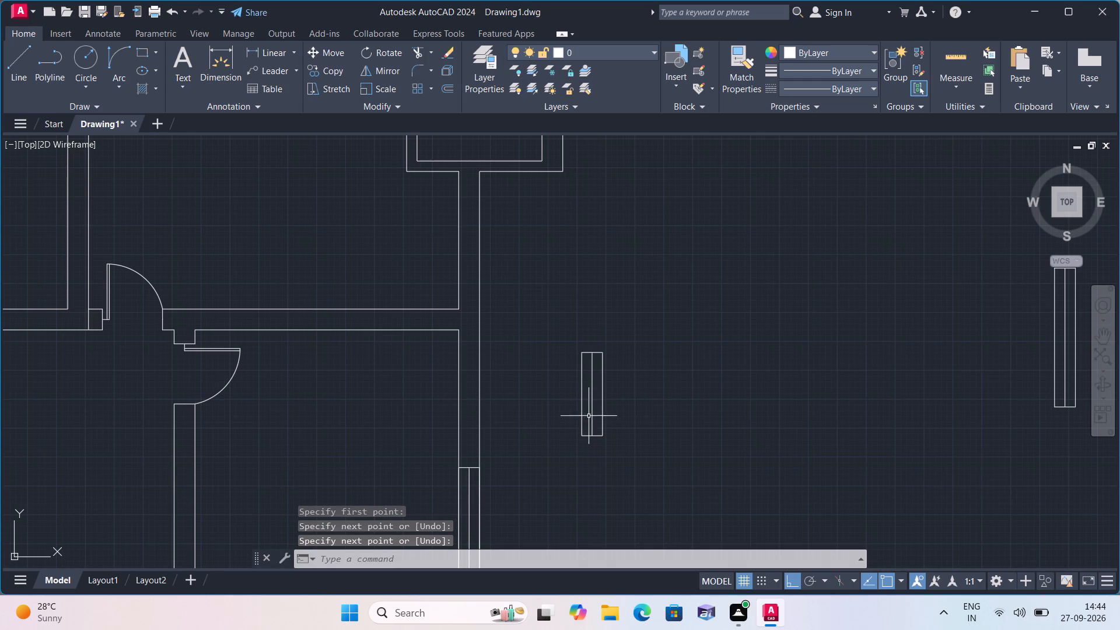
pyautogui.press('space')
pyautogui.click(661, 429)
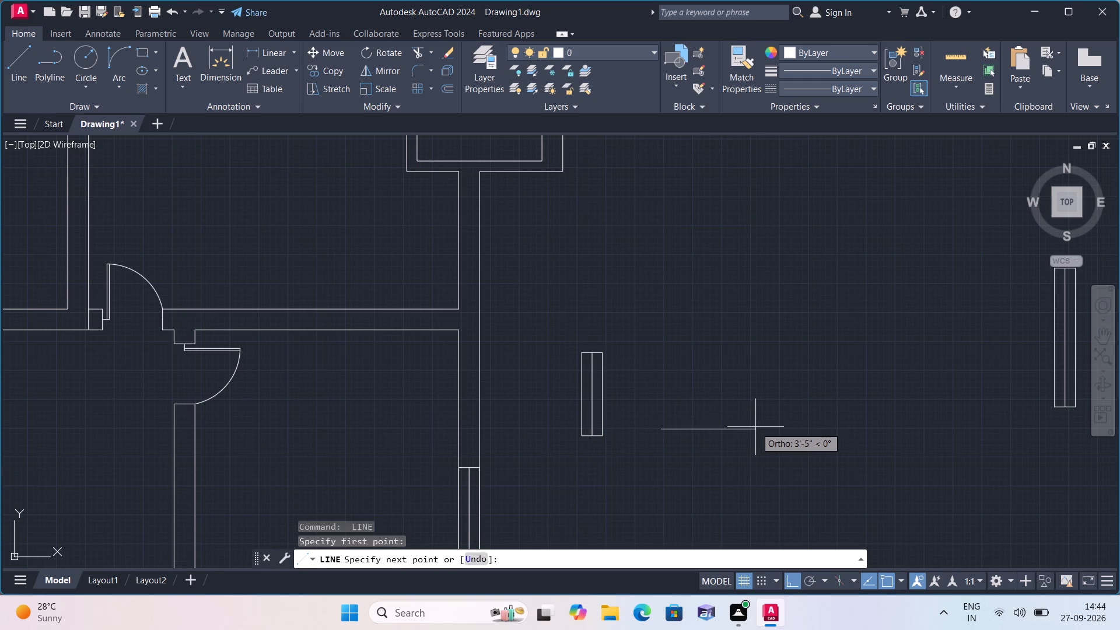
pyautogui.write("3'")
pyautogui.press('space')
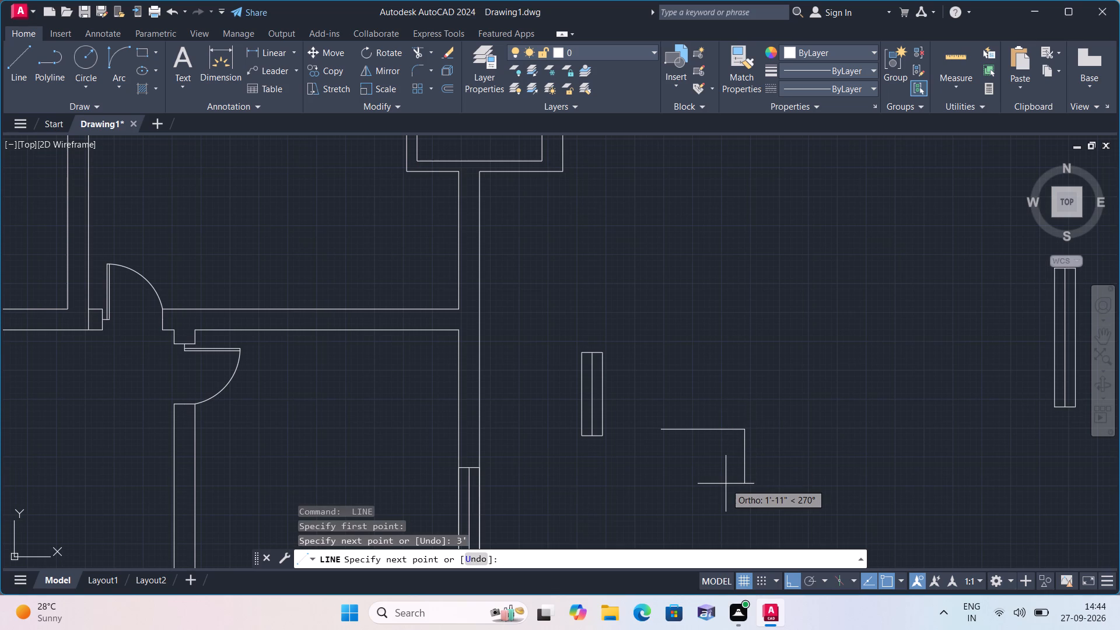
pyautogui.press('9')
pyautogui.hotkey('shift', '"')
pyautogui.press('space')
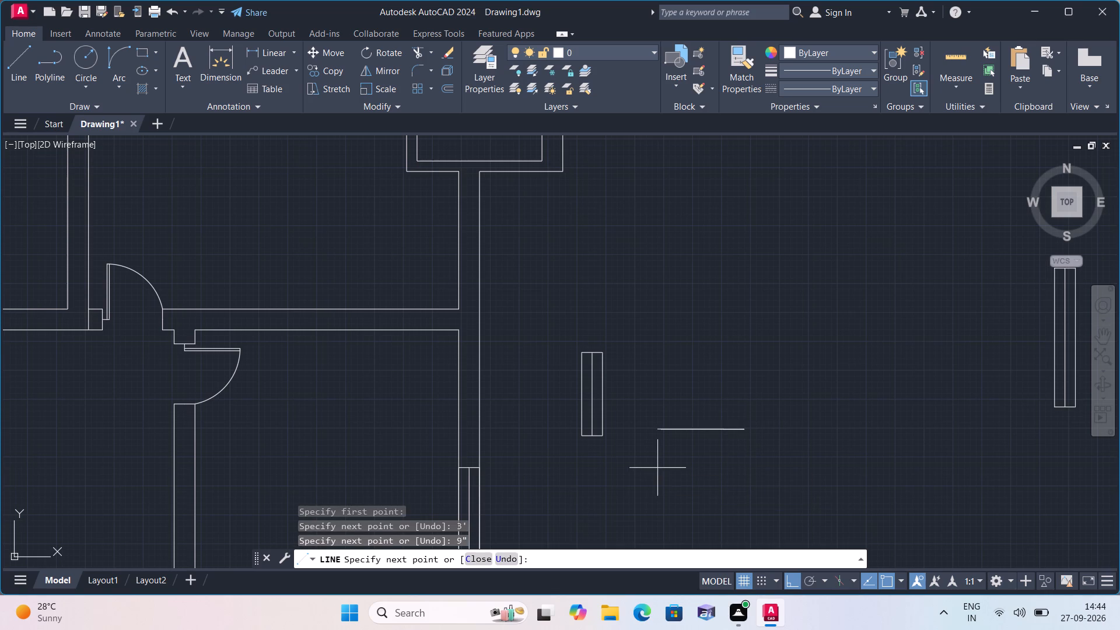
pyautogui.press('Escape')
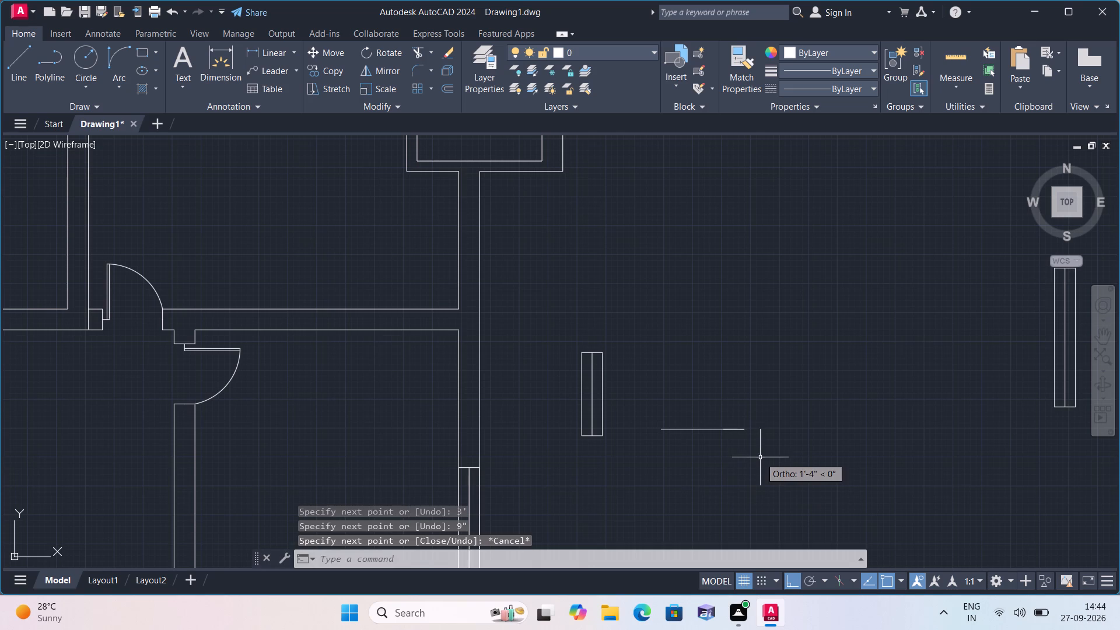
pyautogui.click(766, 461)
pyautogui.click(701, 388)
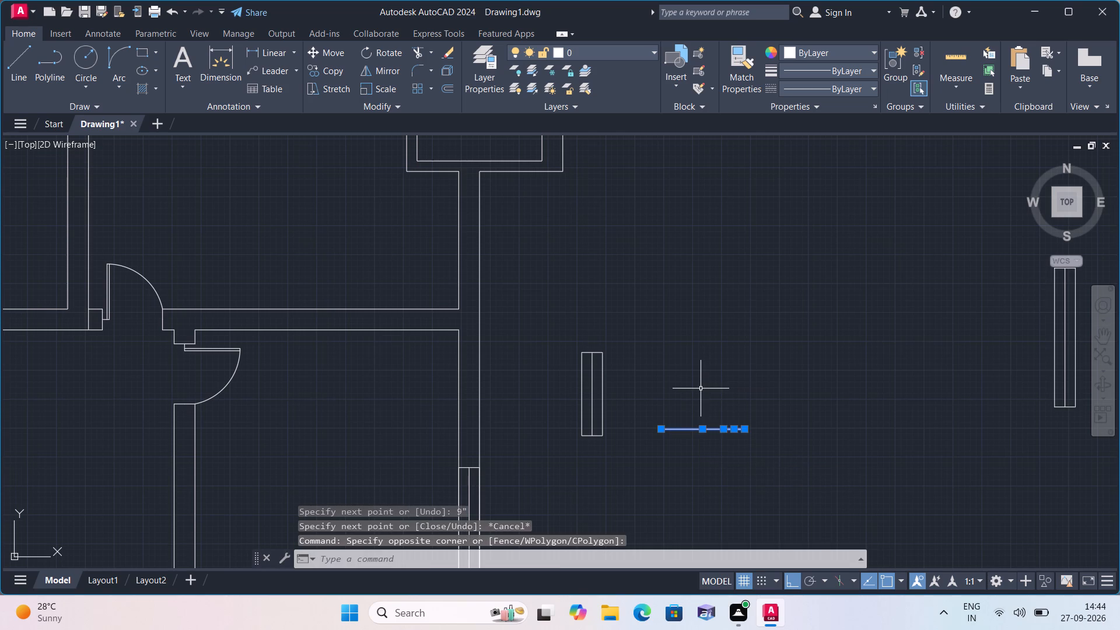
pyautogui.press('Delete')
# Draw a horizontal rectangle 3' long and 9" wide with lines, just east of the upright 3' window symbol.
pyautogui.write('l')
pyautogui.press('space')
pyautogui.click(682, 418)
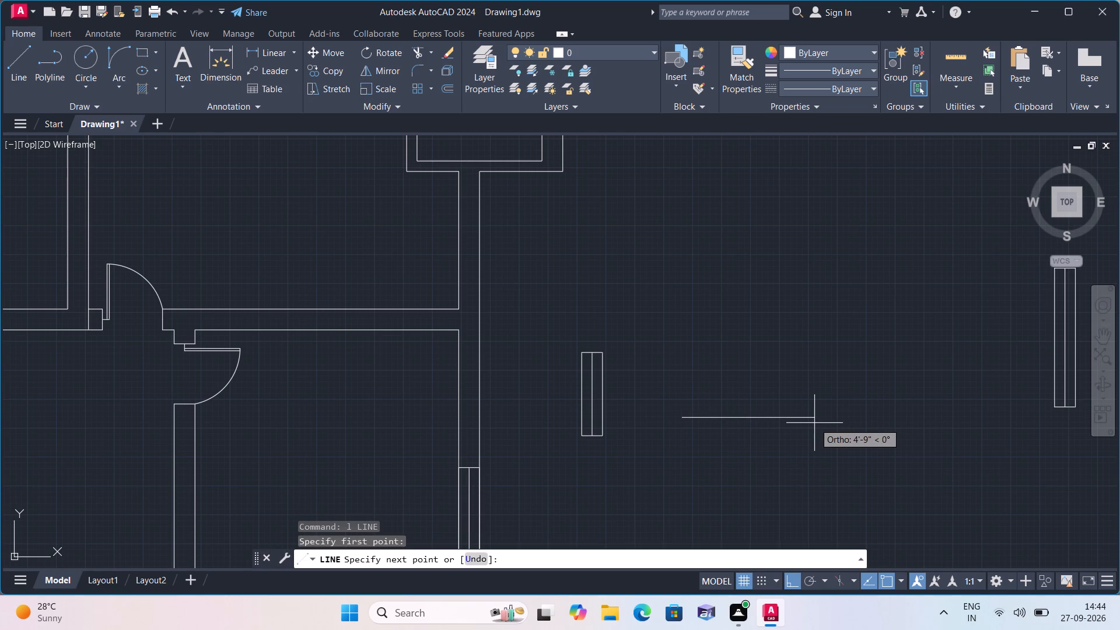
pyautogui.write("3'")
pyautogui.press('space')
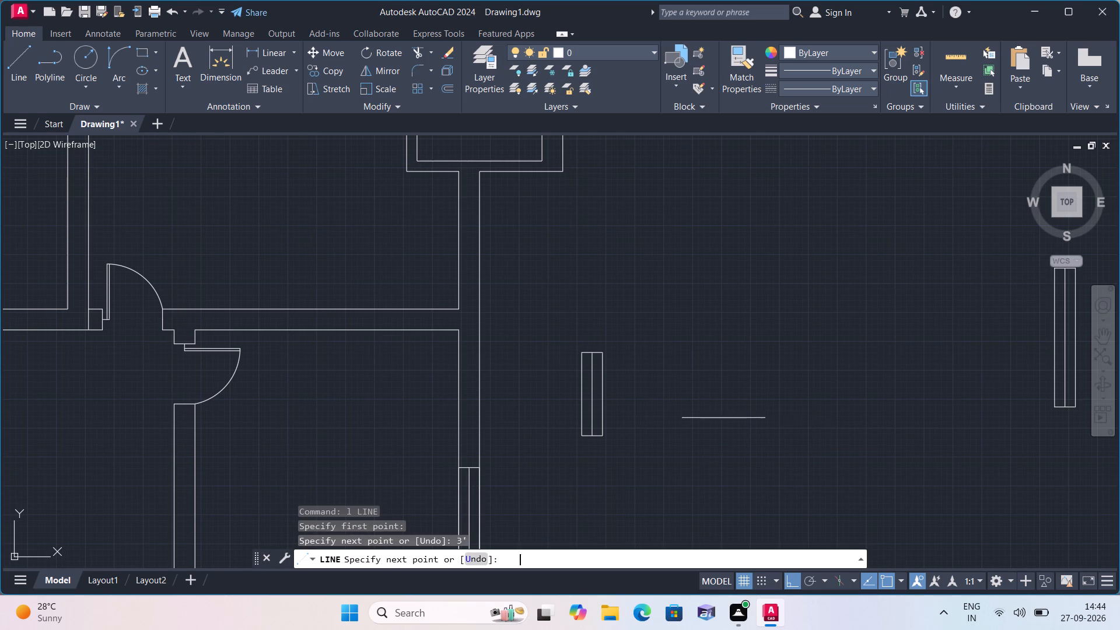
pyautogui.write('9"')
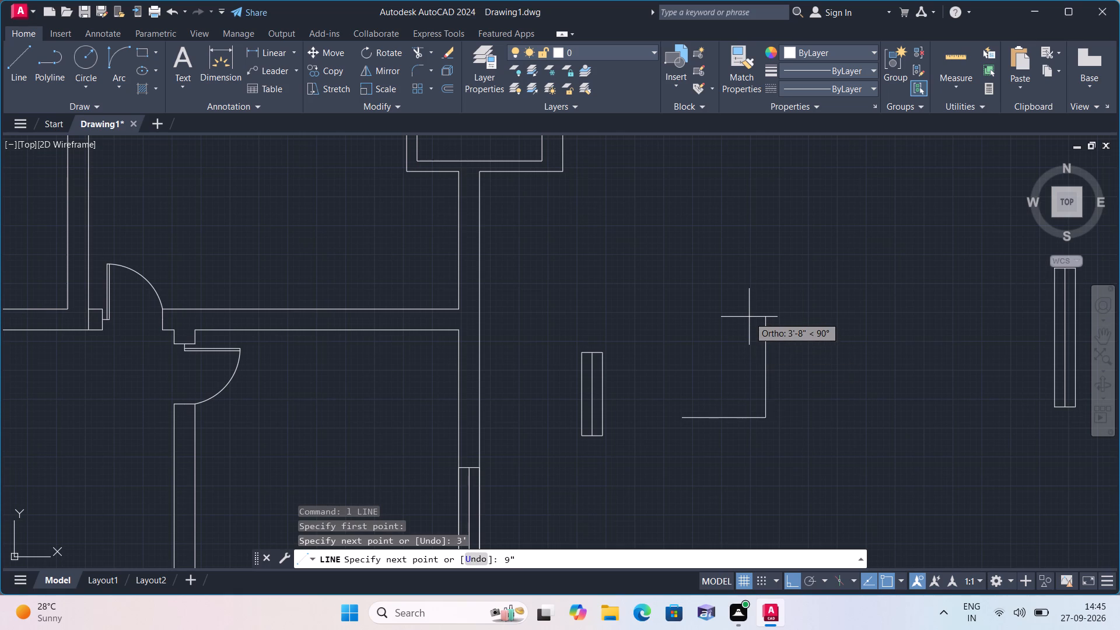
pyautogui.press('space')
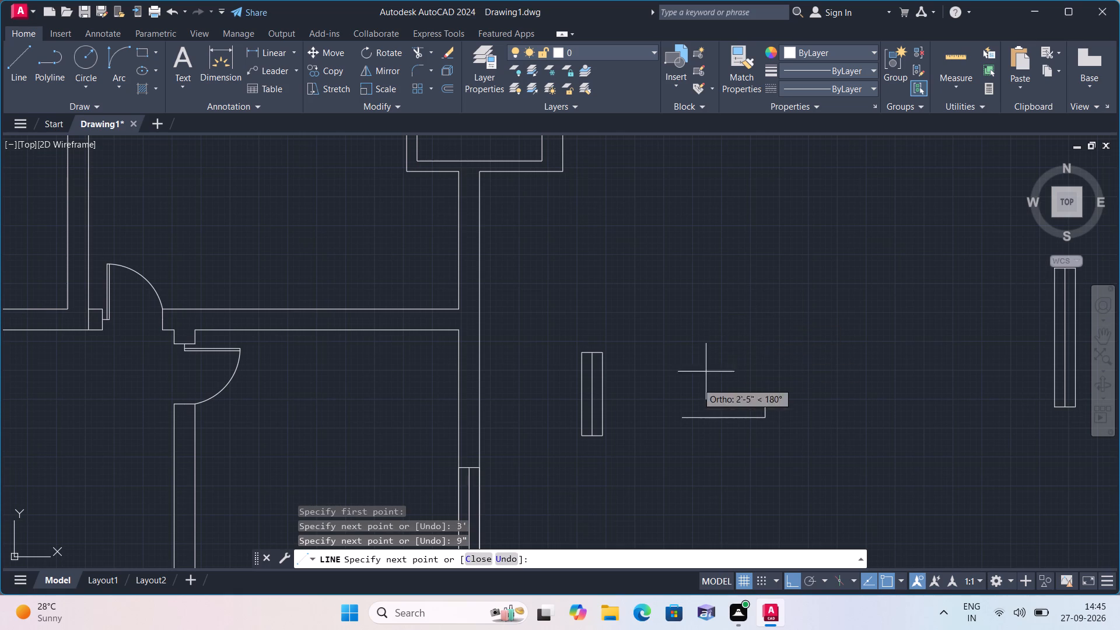
pyautogui.write("3'")
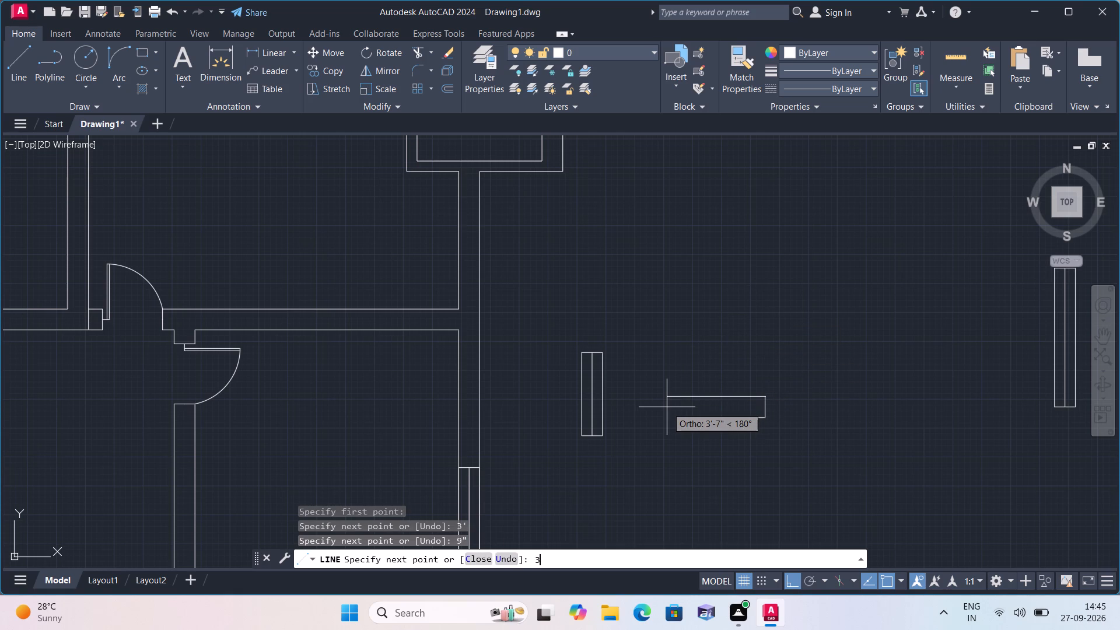
pyautogui.press('space')
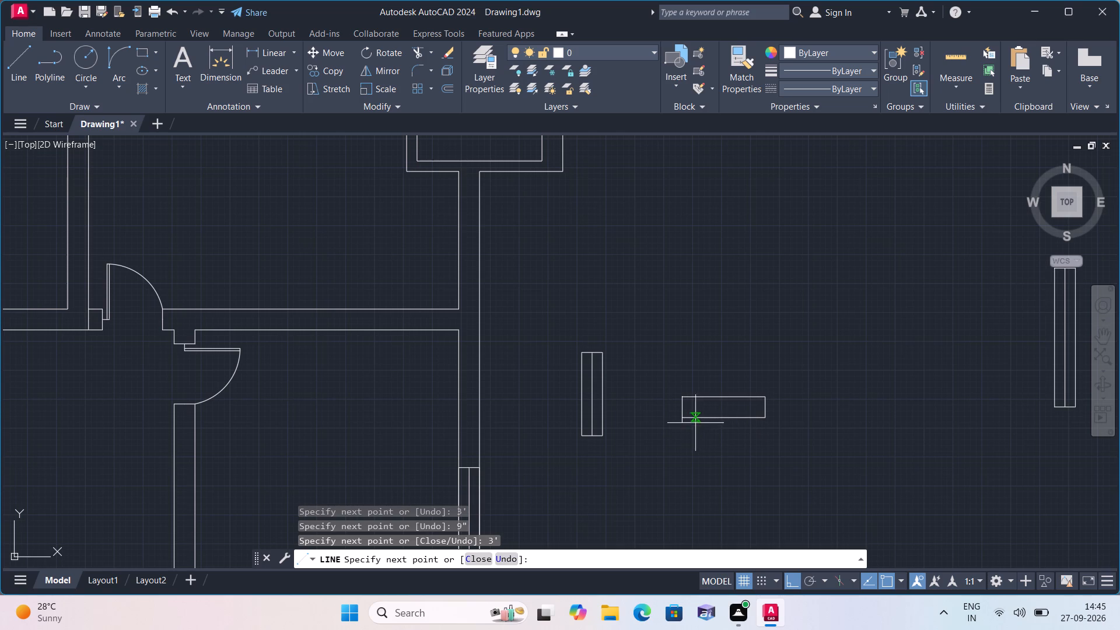
pyautogui.click(685, 420)
pyautogui.press('space')
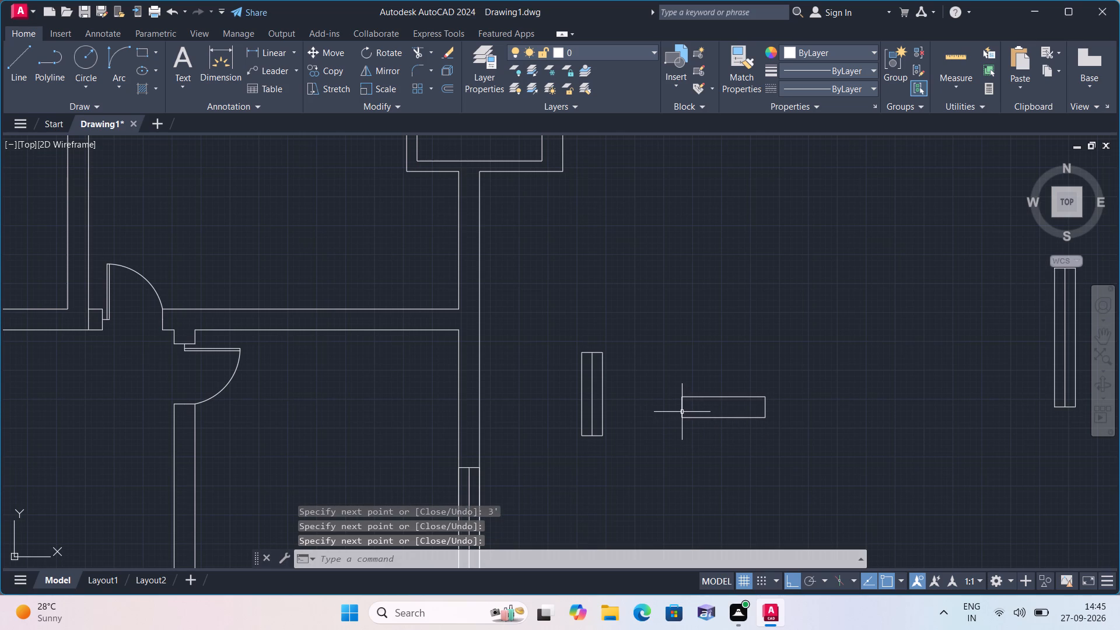
# Draw a lengthwise centre line between the midpoints of the short sides of the horizontal 3' by 9" rectangle.
pyautogui.press('space')
pyautogui.click(683, 410)
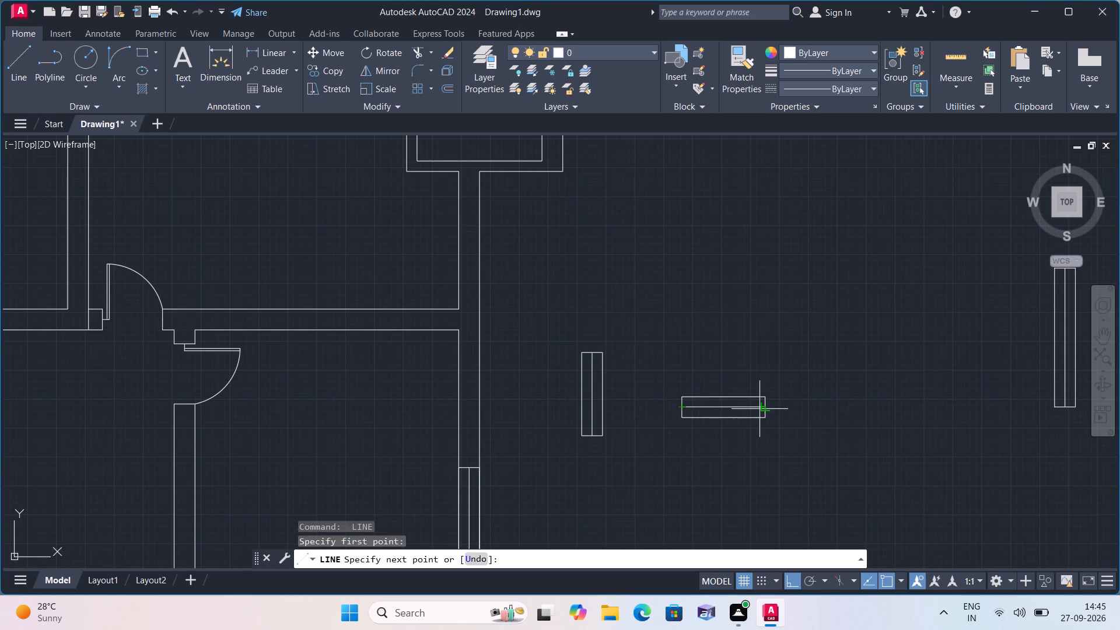
pyautogui.click(769, 409)
pyautogui.press('space')
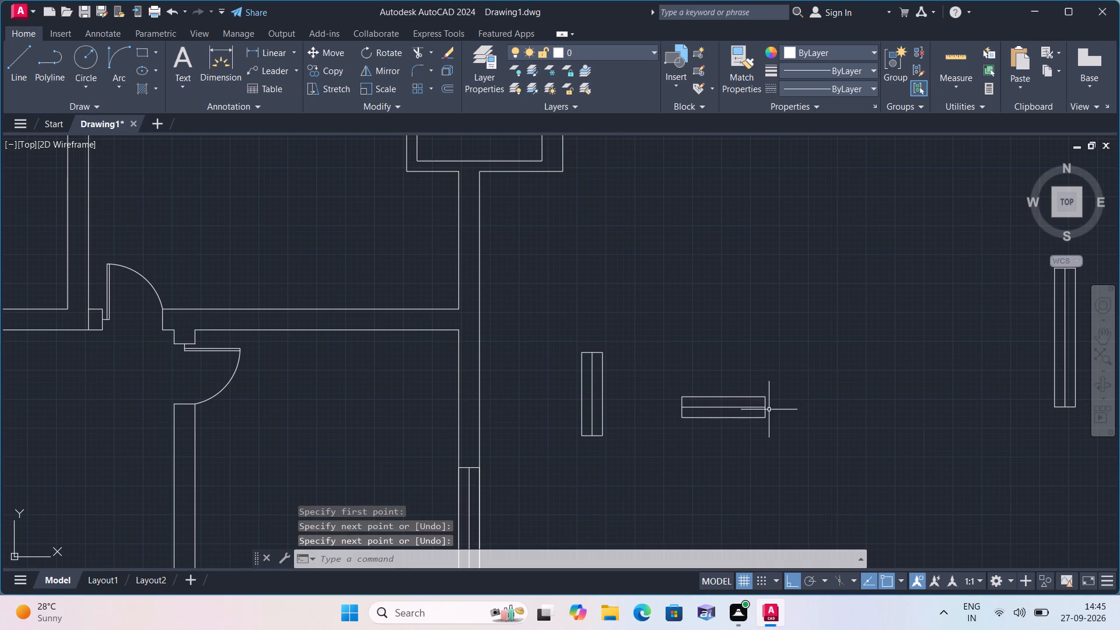
# With Ortho off, copy the upright 3' window symbol by its west side's midpoint to the east wall just south of the small northeast room.
pyautogui.press('F8')
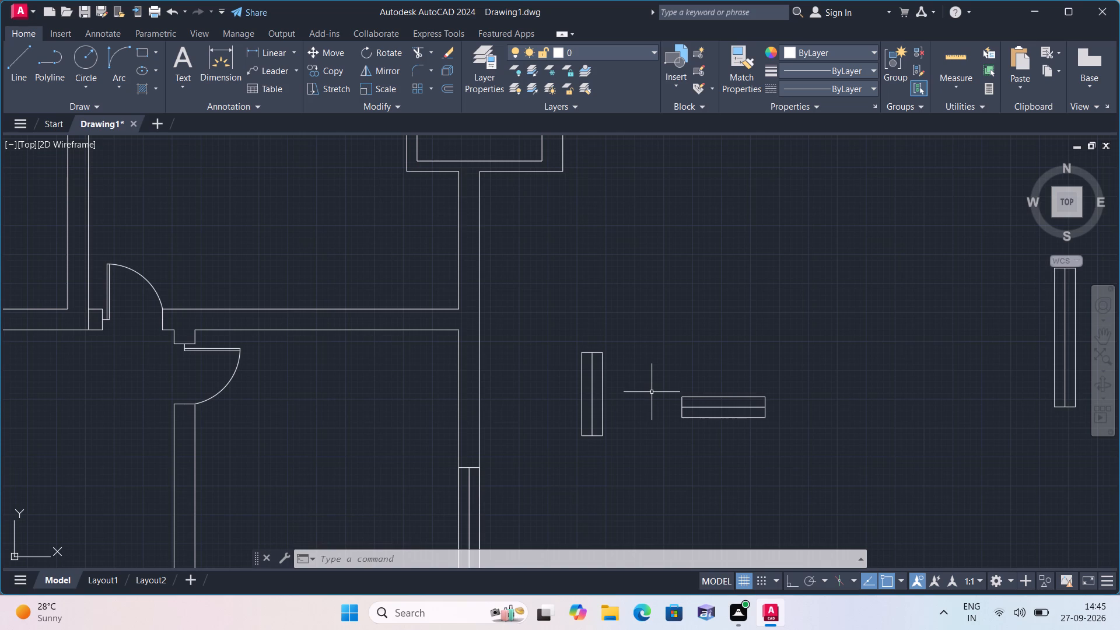
pyautogui.scroll(-2, 488, 423)
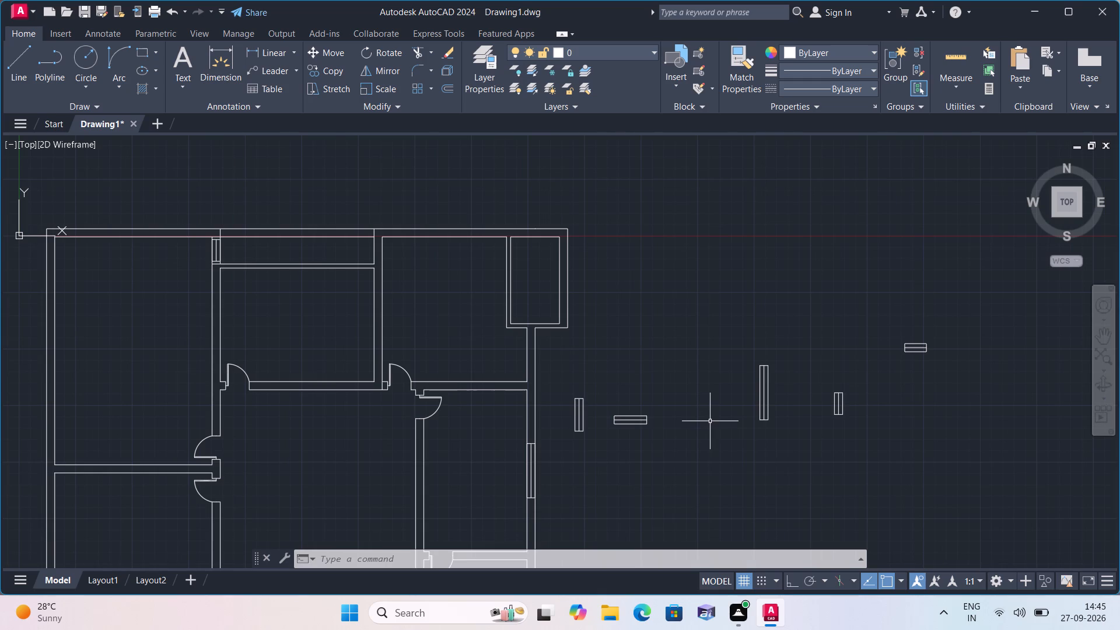
pyautogui.scroll(1, 741, 417)
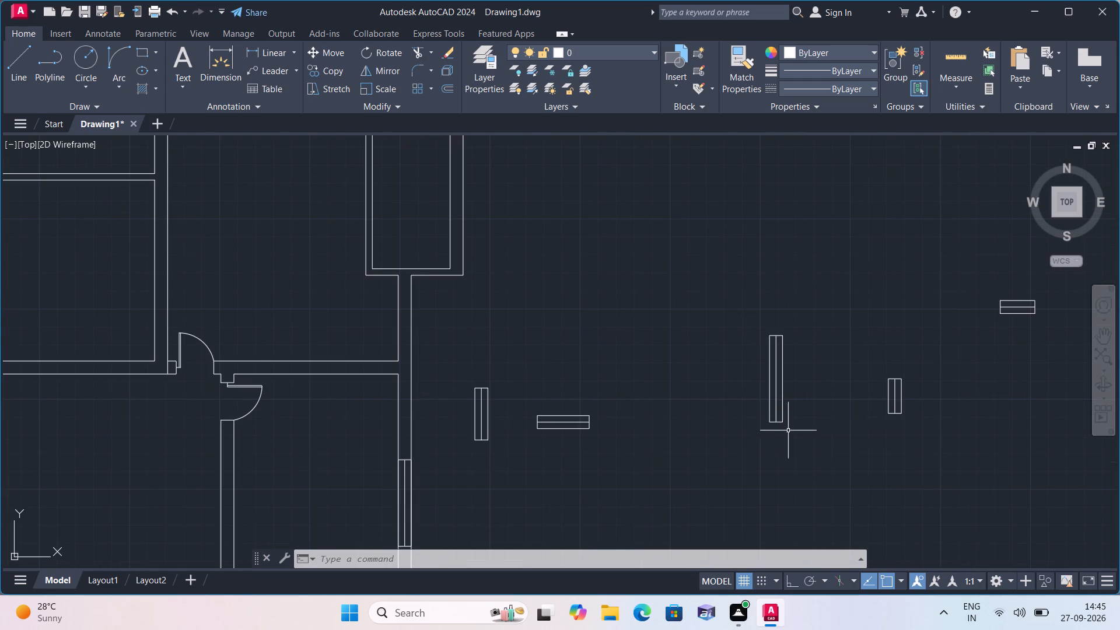
pyautogui.click(508, 454)
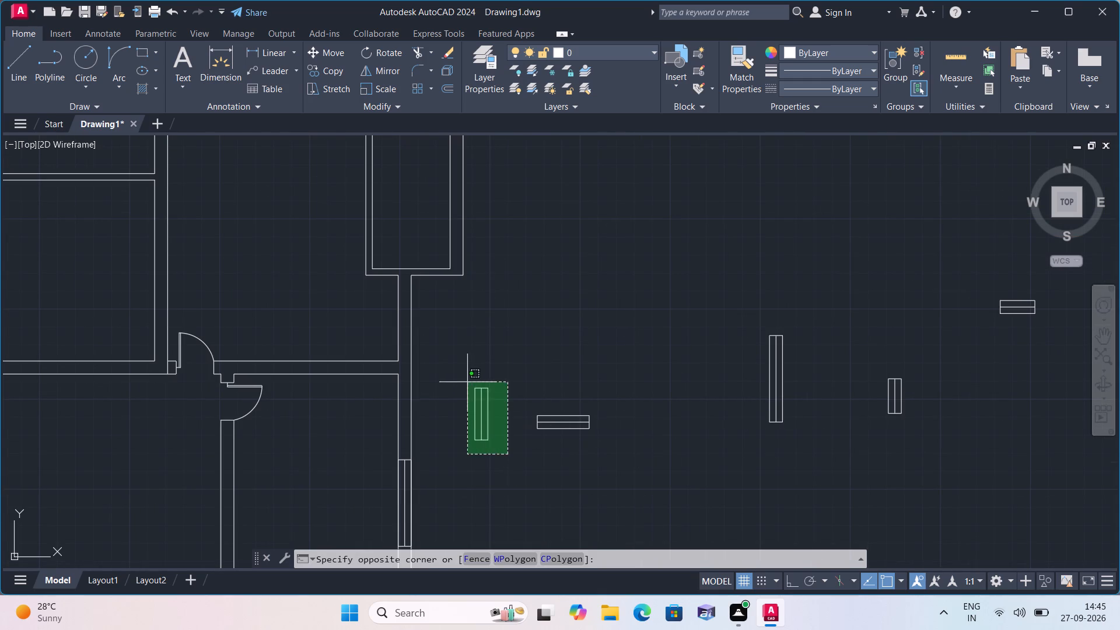
pyautogui.click(461, 370)
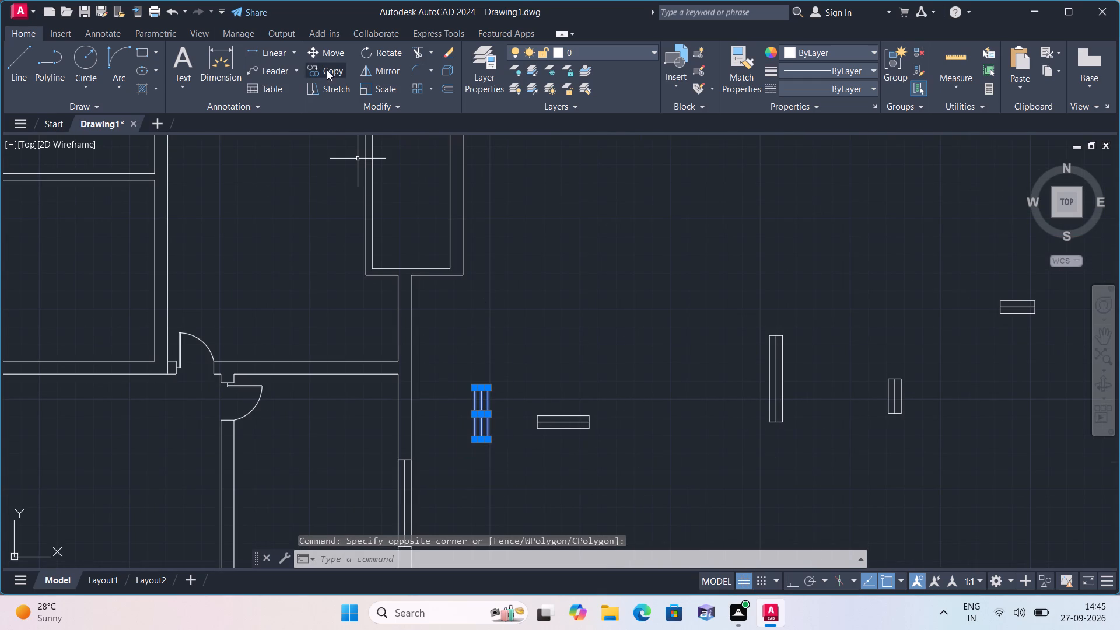
pyautogui.click(327, 69)
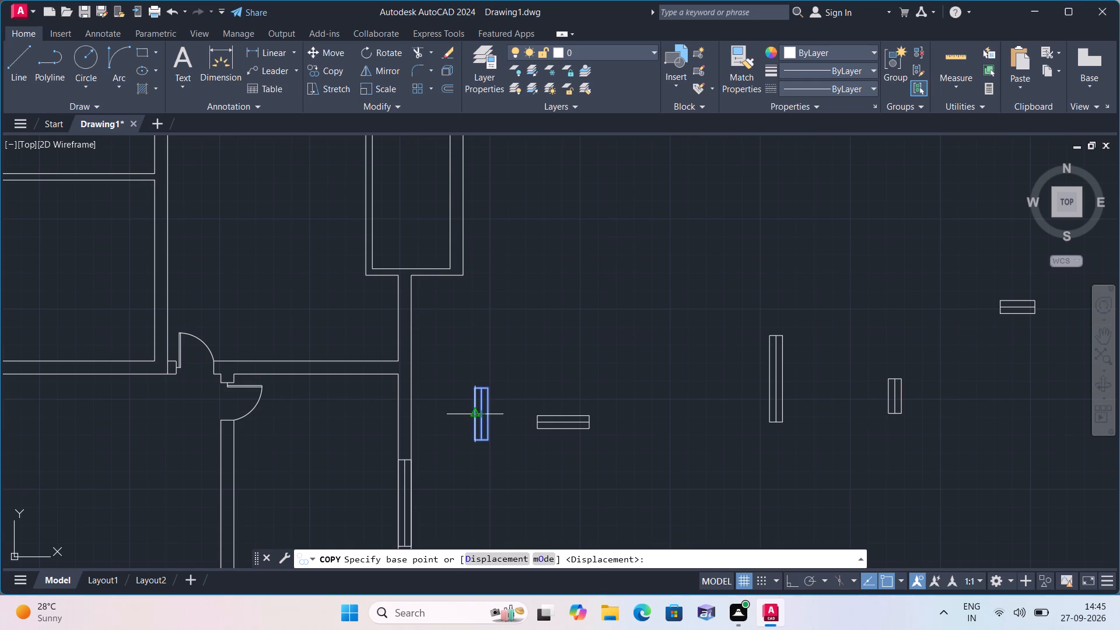
pyautogui.click(474, 416)
pyautogui.scroll(-2, 452, 319)
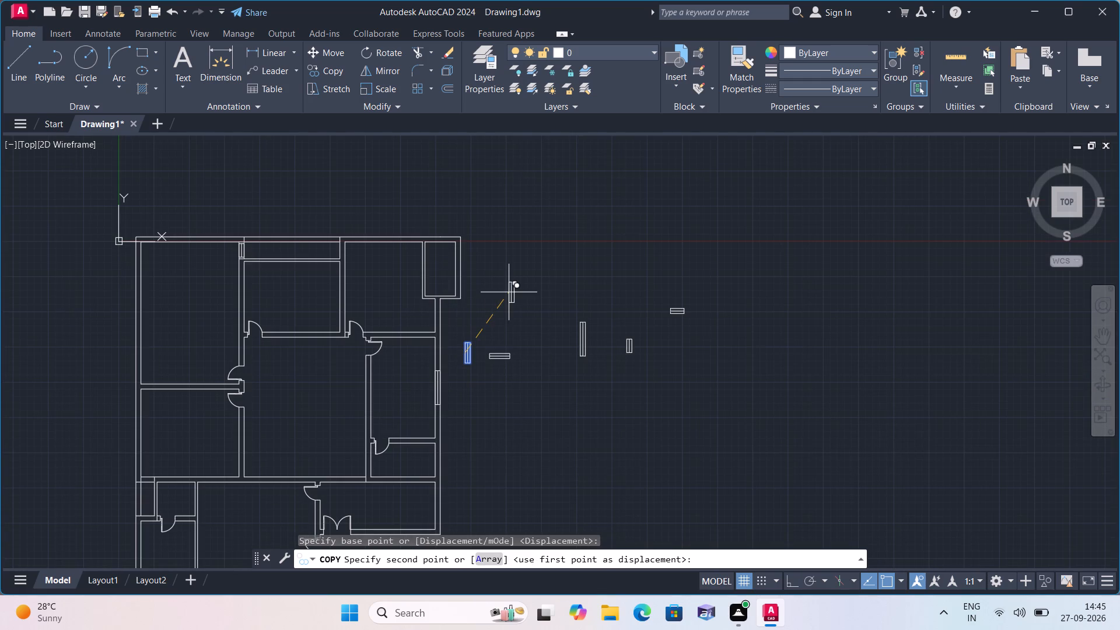
pyautogui.moveTo(509, 292); pyautogui.dragTo(541, 398, button='middle')
pyautogui.scroll(1, 491, 361)
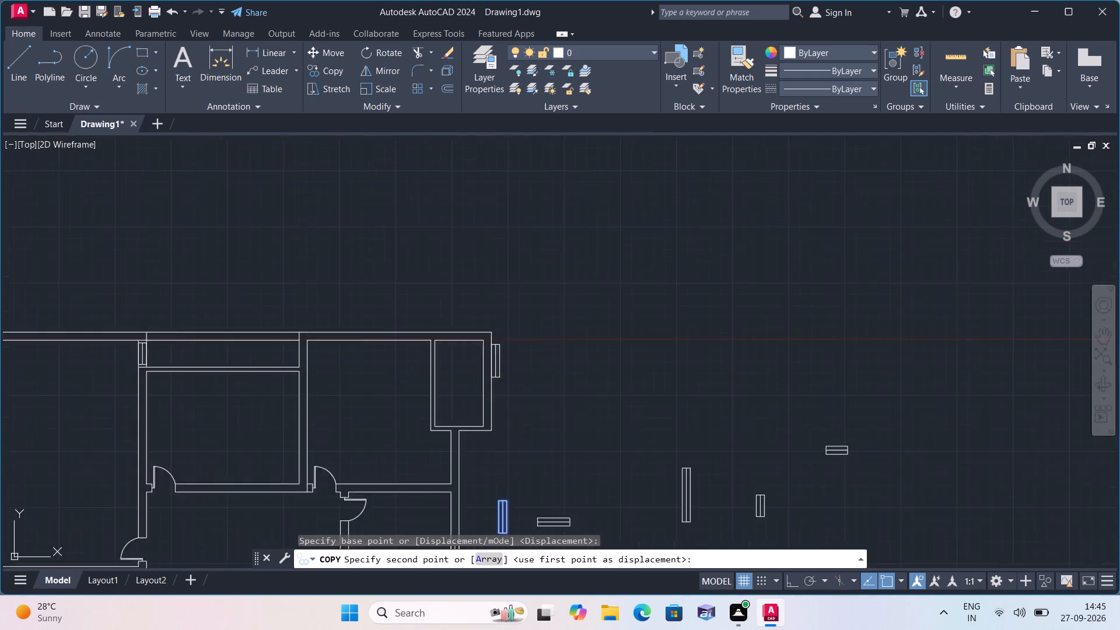
pyautogui.scroll(1, 491, 360)
pyautogui.moveTo(563, 467); pyautogui.dragTo(559, 321, button='middle')
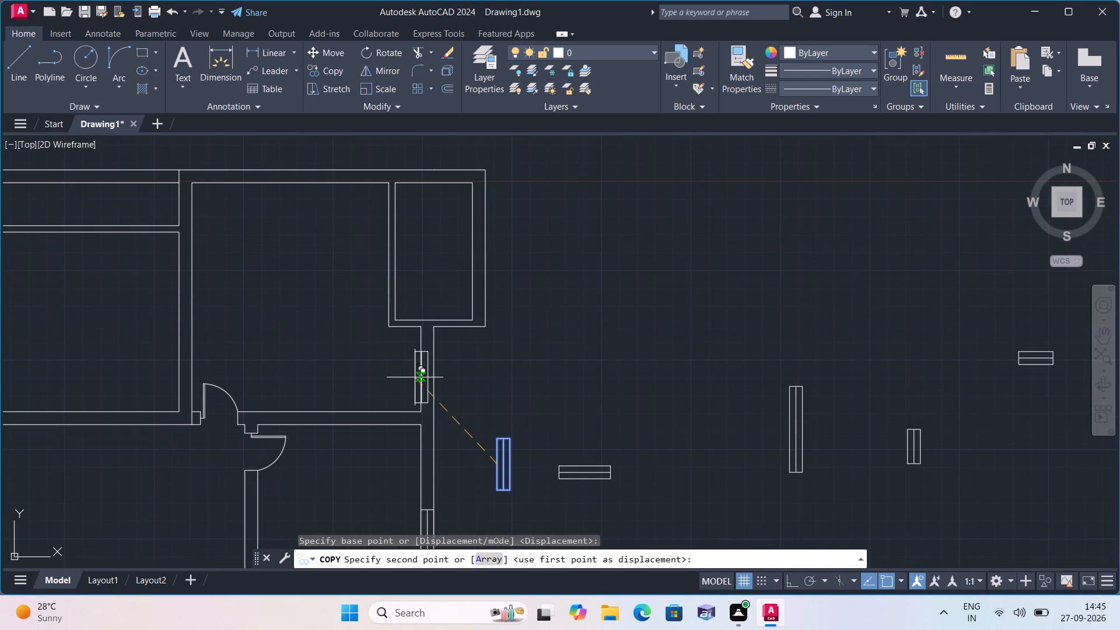
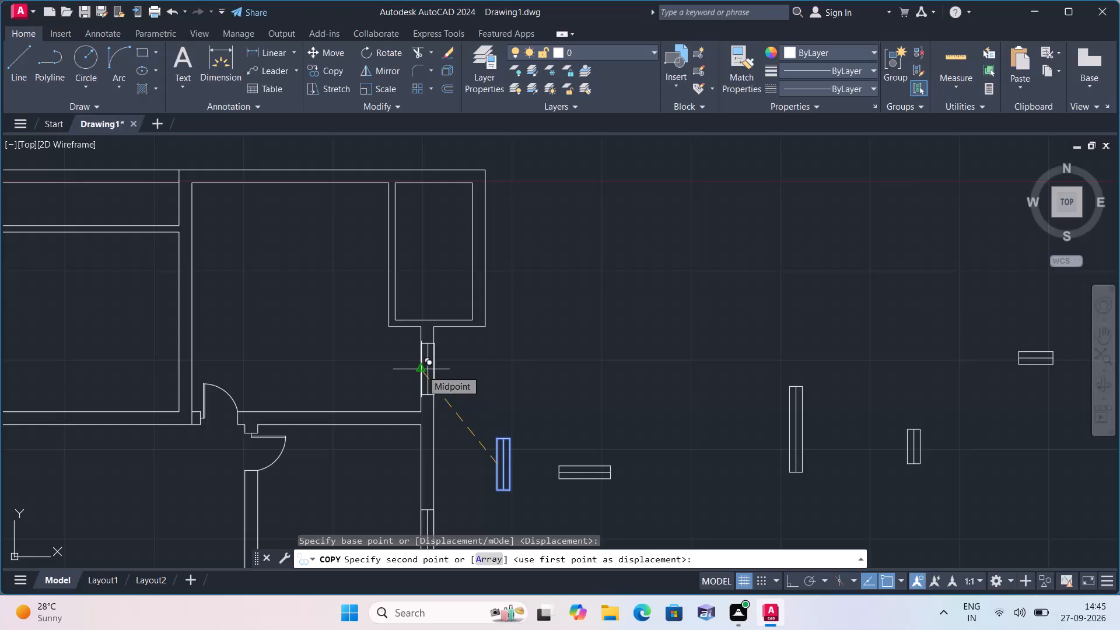
# Place copies of the medium vertical window in the east wall below the small northeast room and at the midpoint of the southeast room's east wall.
pyautogui.click(422, 370)
pyautogui.scroll(-1, 462, 459)
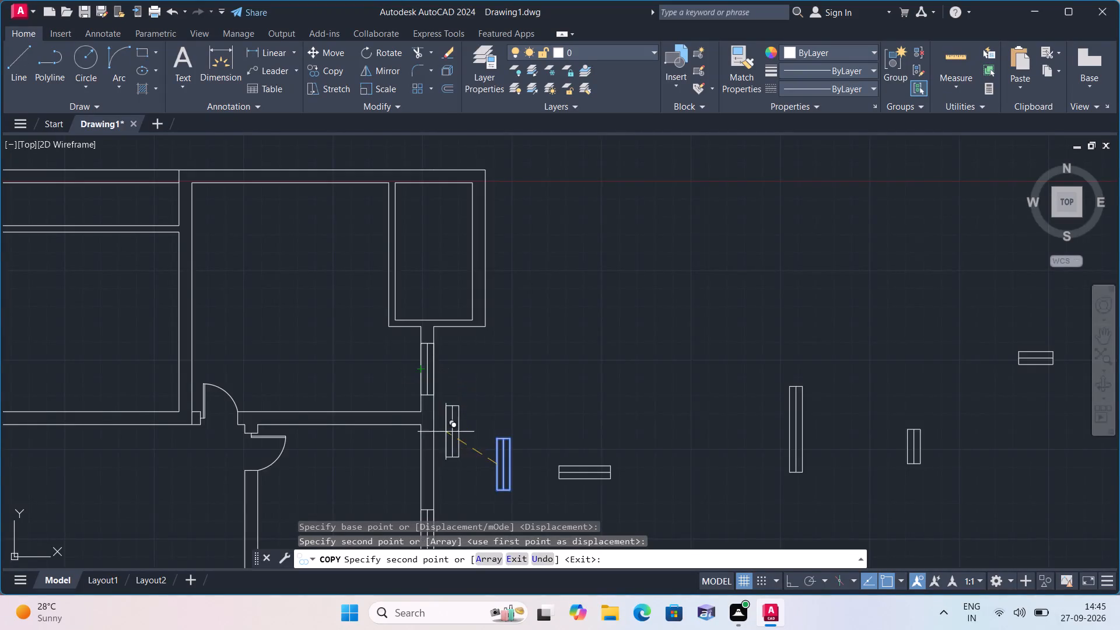
pyautogui.moveTo(533, 516); pyautogui.dragTo(541, 412, button='middle')
pyautogui.scroll(-1, 543, 395)
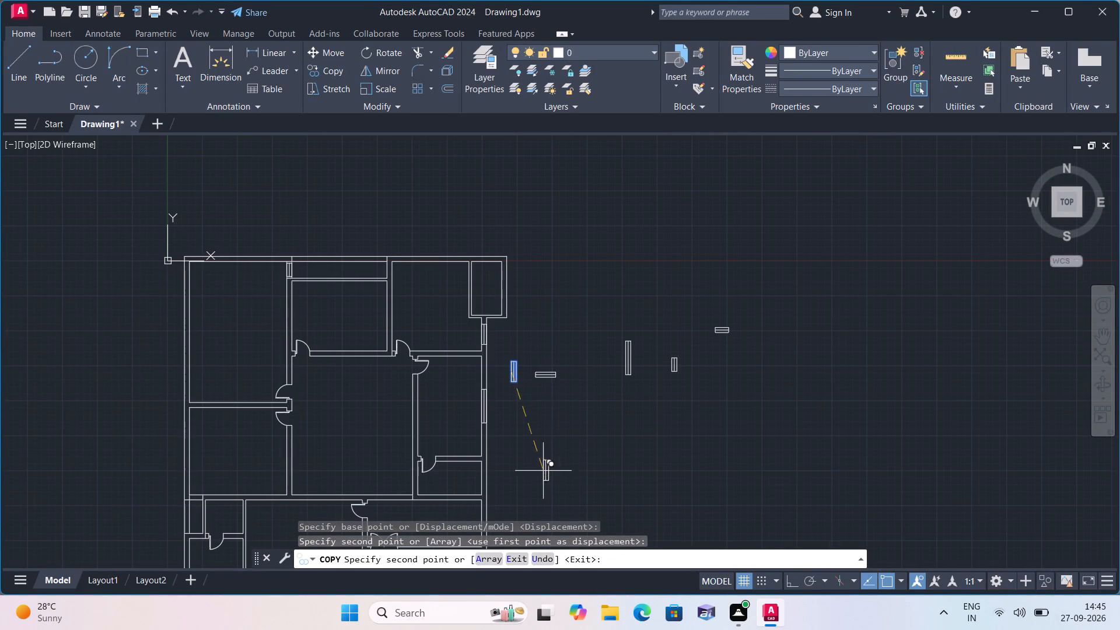
pyautogui.moveTo(530, 478); pyautogui.dragTo(509, 325, button='middle')
pyautogui.scroll(1, 470, 367)
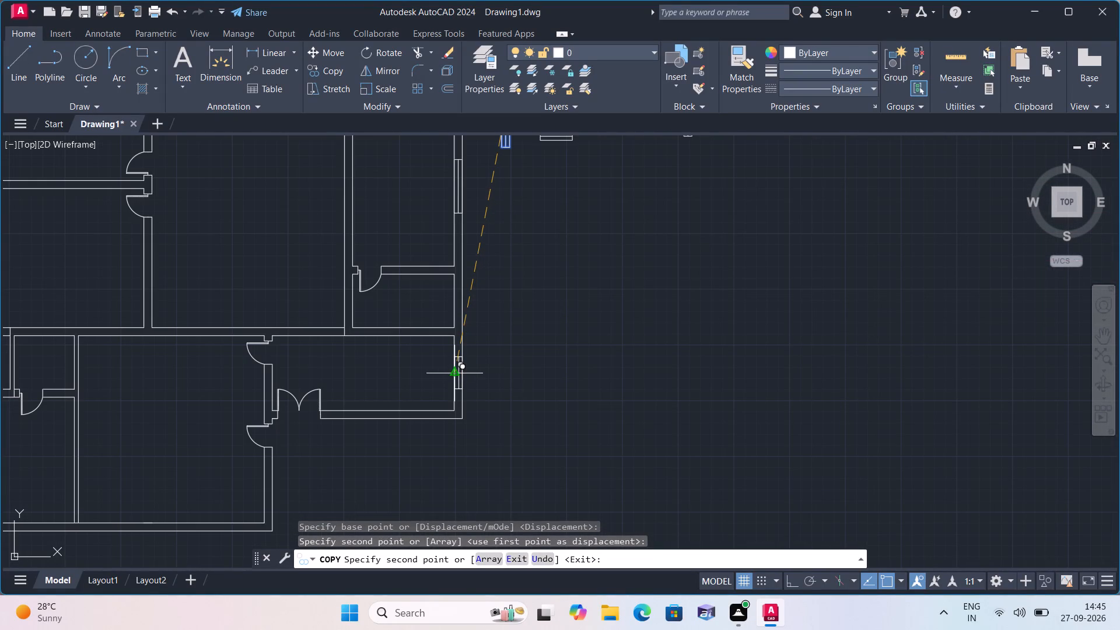
pyautogui.click(451, 369)
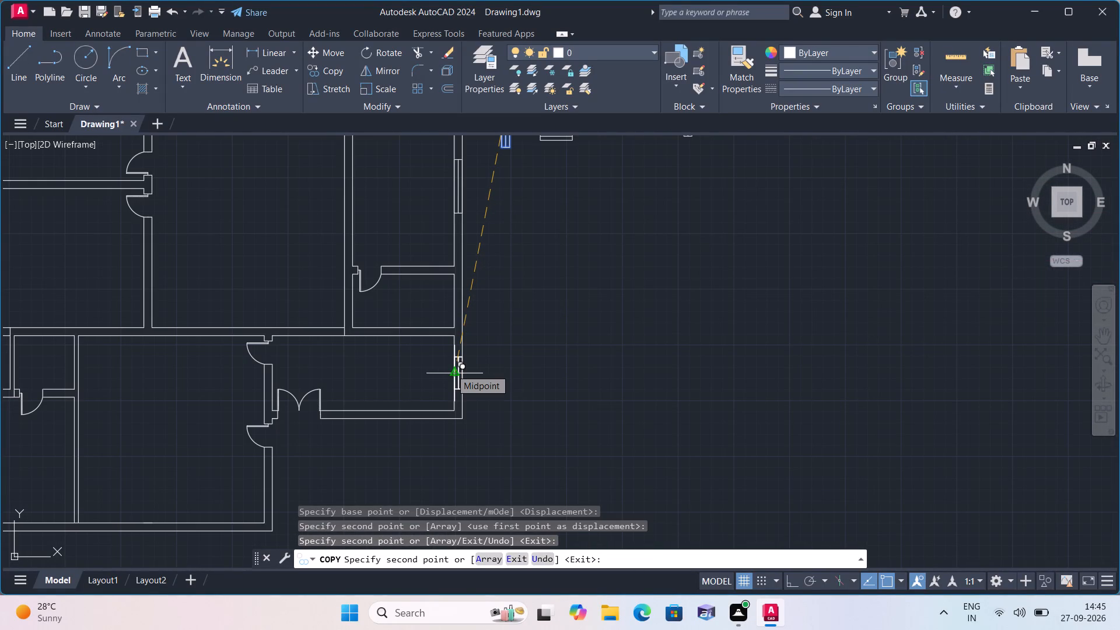
pyautogui.press('Escape')
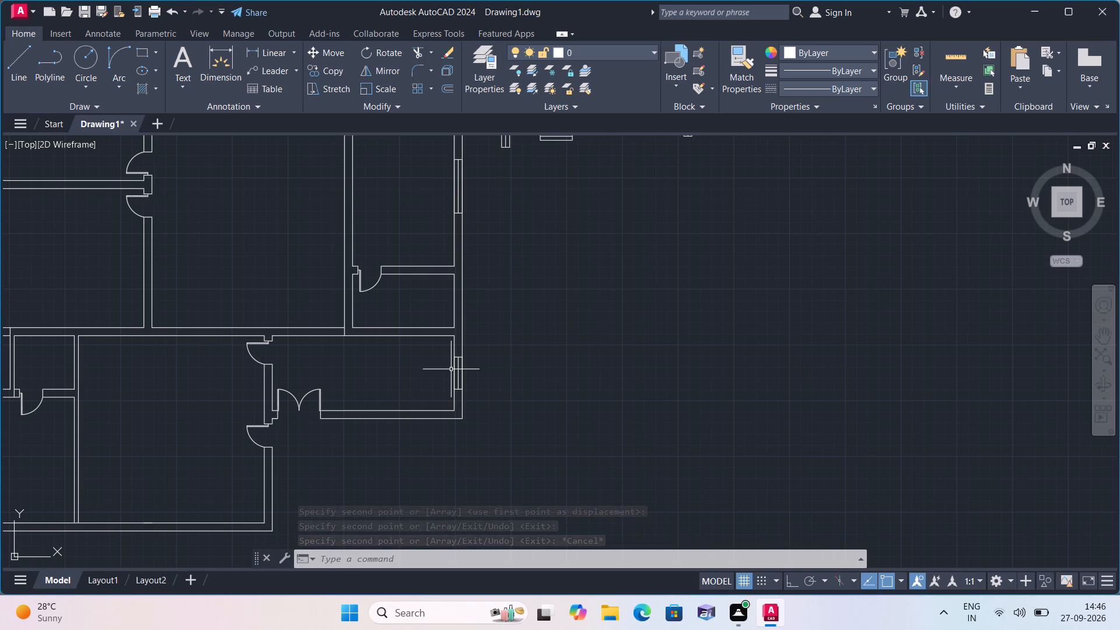
# Copy the medium horizontal window from its top midpoint onto the inner line of the southwest room's south wall.
pyautogui.scroll(1, 451, 369)
pyautogui.scroll(-1, 459, 393)
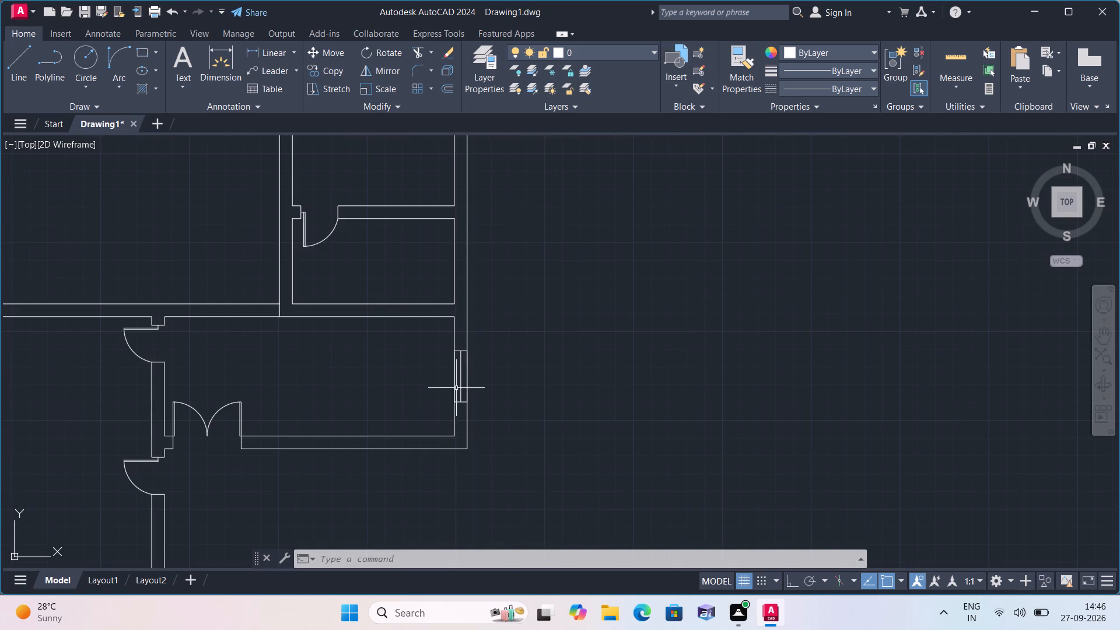
pyautogui.moveTo(516, 391); pyautogui.dragTo(500, 459, button='middle')
pyautogui.scroll(2, 544, 192)
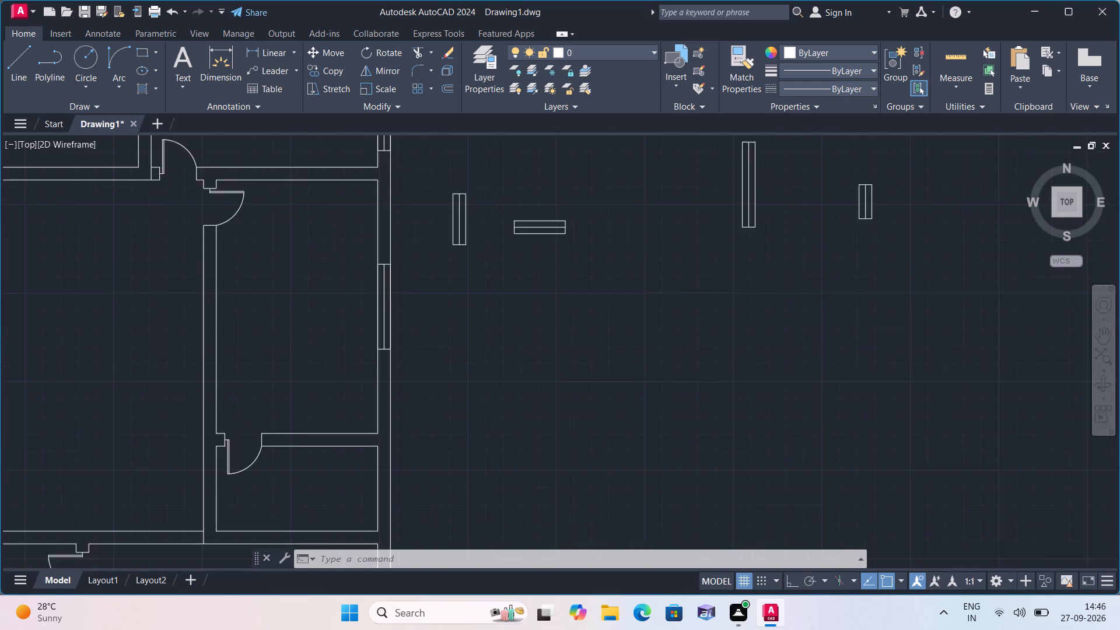
pyautogui.click(474, 228)
pyautogui.click(771, 317)
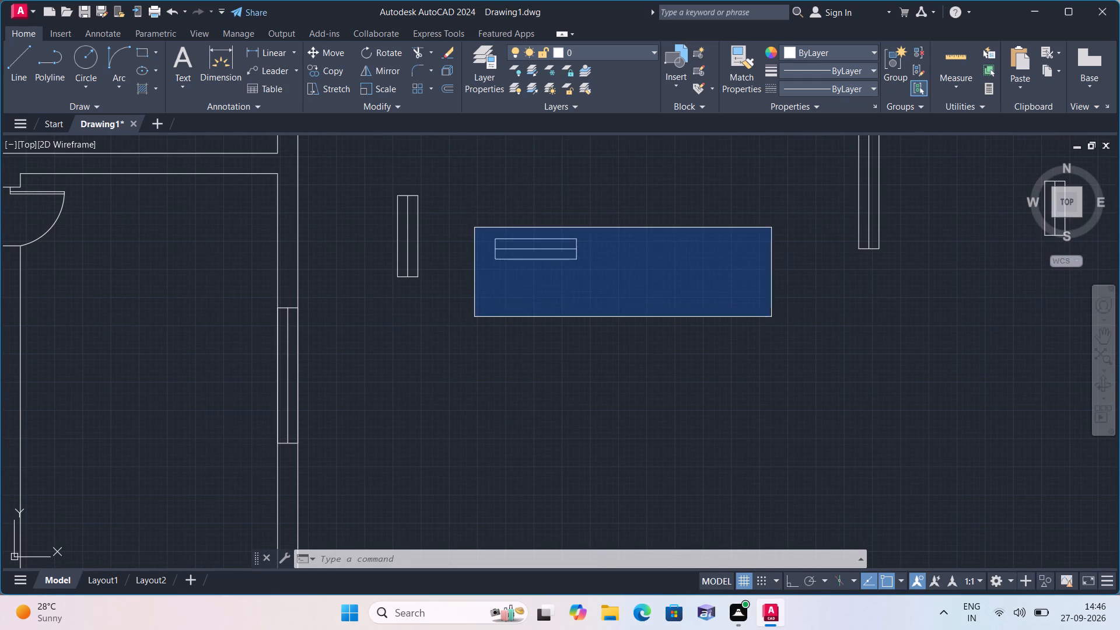
pyautogui.click(334, 71)
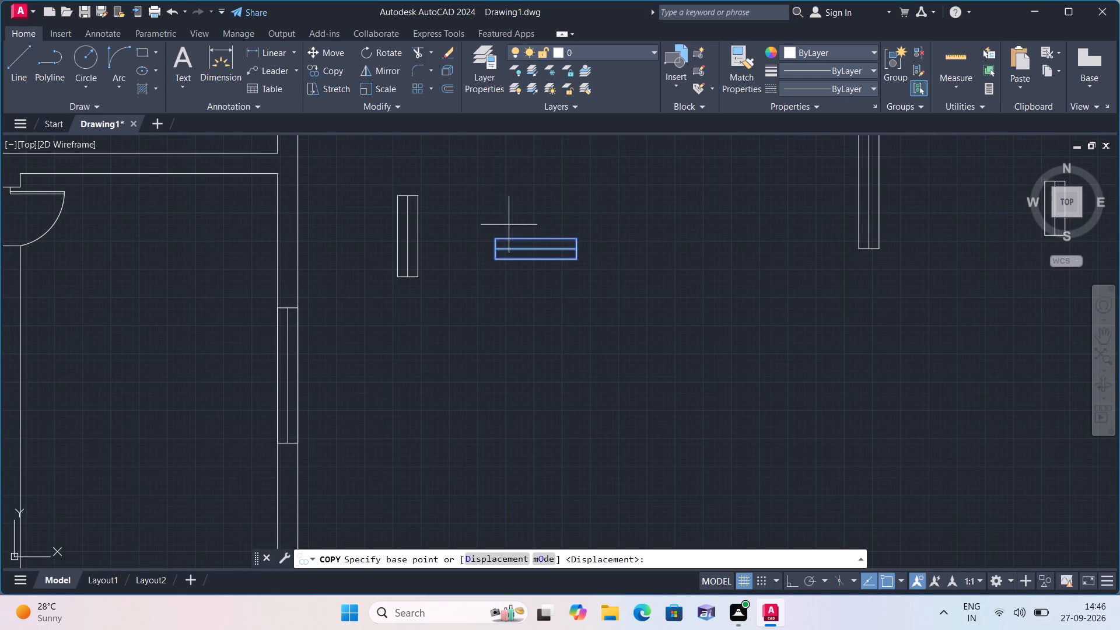
pyautogui.click(539, 235)
pyautogui.scroll(-2, 309, 324)
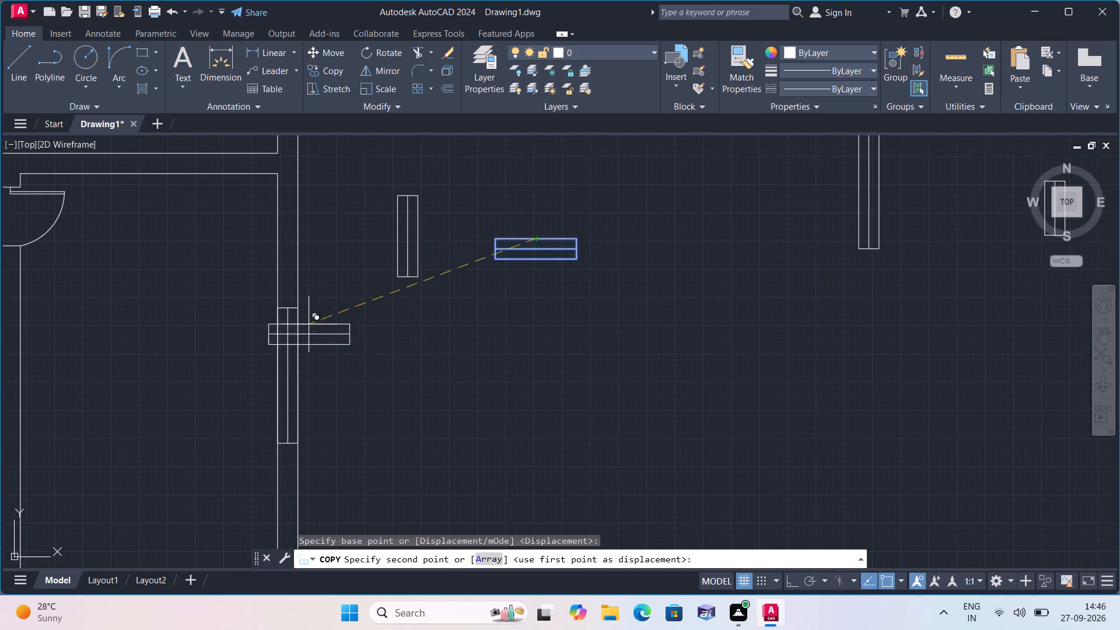
pyautogui.moveTo(287, 343); pyautogui.dragTo(282, 318, button='middle')
pyautogui.scroll(-1, 205, 399)
pyautogui.moveTo(203, 398); pyautogui.dragTo(415, 258, button='middle')
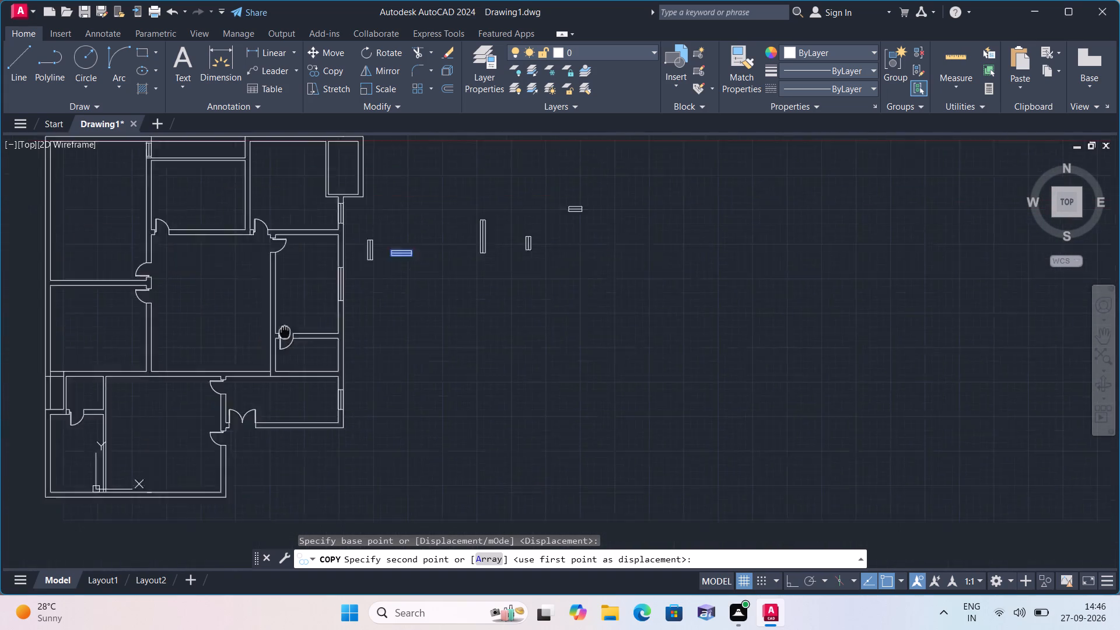
pyautogui.moveTo(415, 258); pyautogui.dragTo(459, 225, button='middle')
pyautogui.scroll(2, 226, 412)
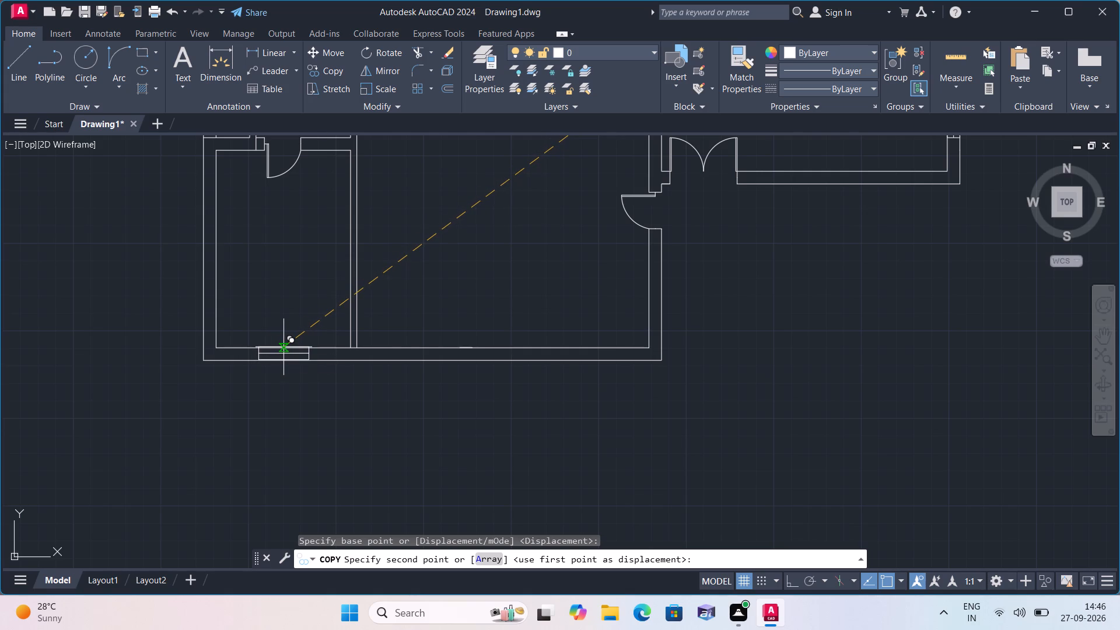
pyautogui.click(283, 346)
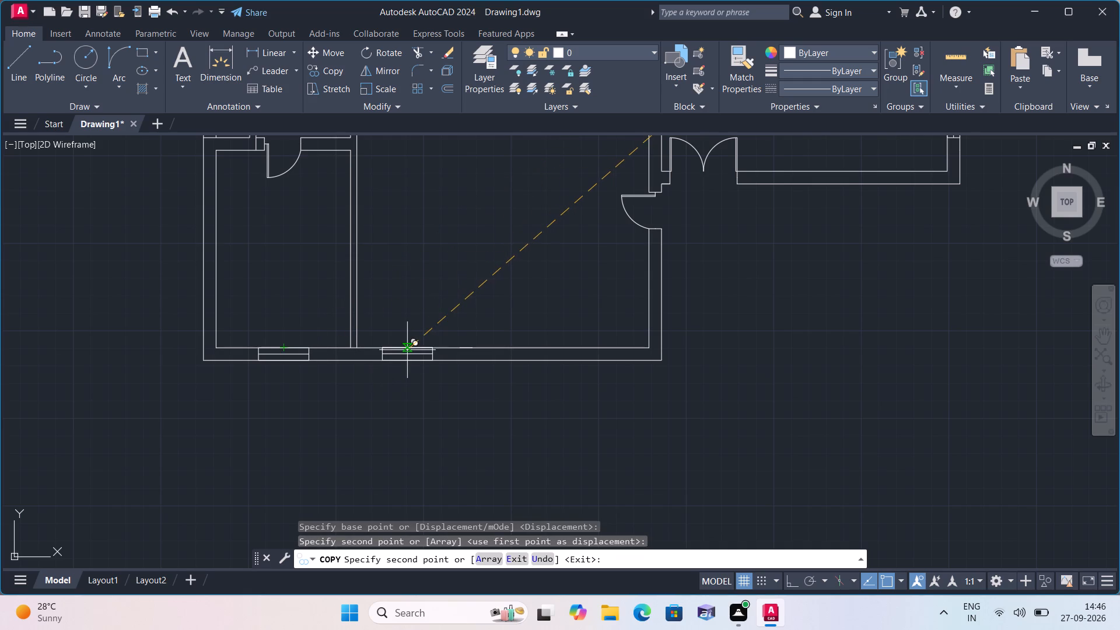
# Place two more copies of the horizontal window in the adjoining larger room's south wall, one near each end.
pyautogui.click(408, 347)
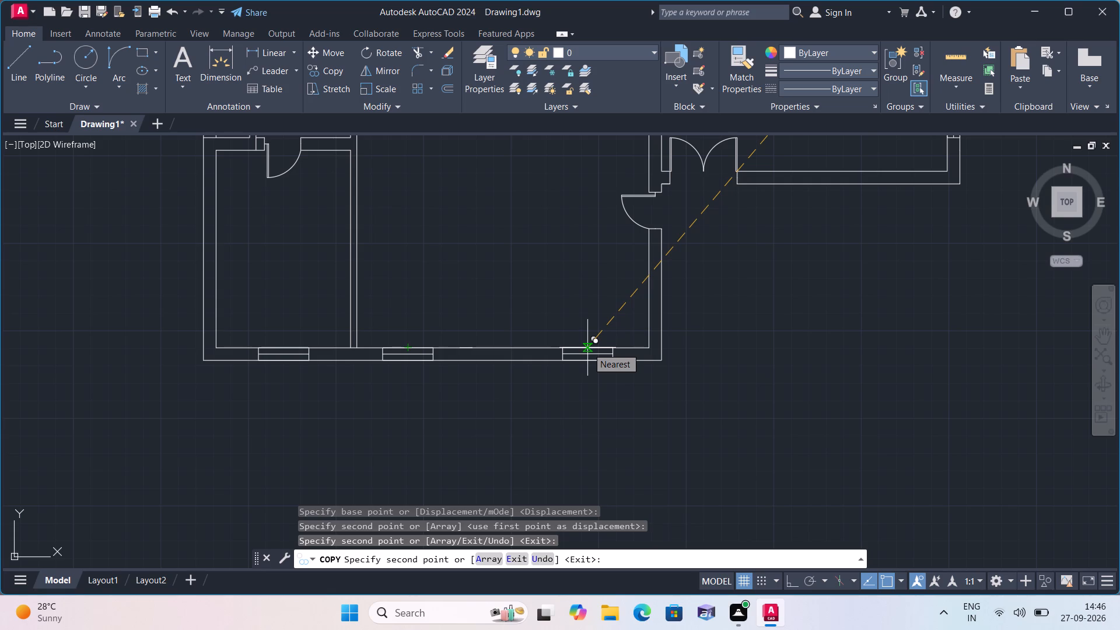
pyautogui.click(587, 348)
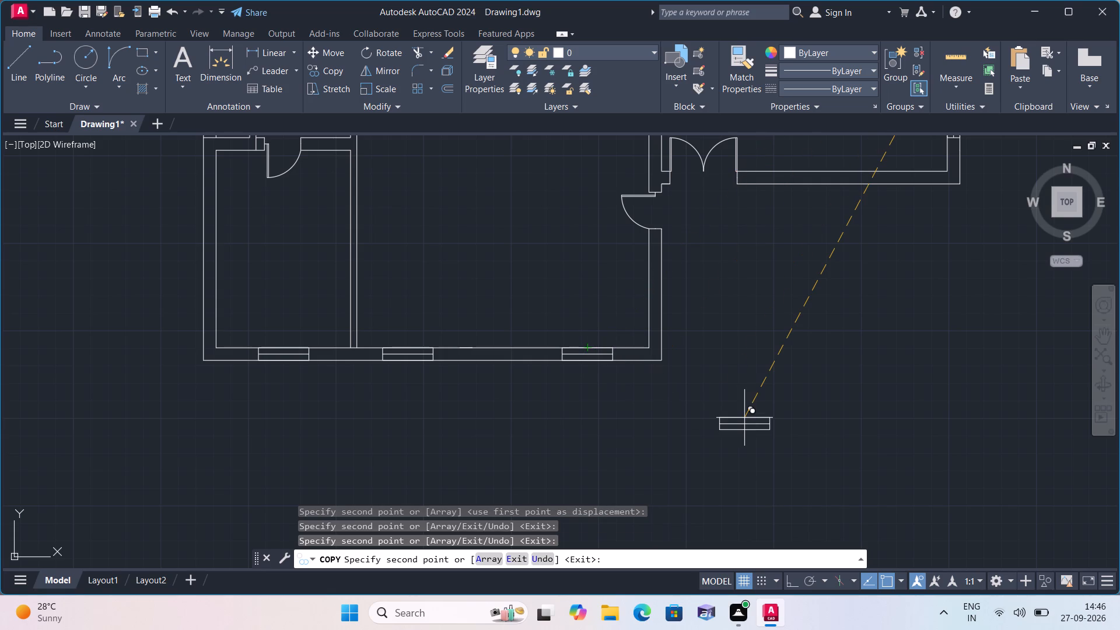
pyautogui.press('Escape')
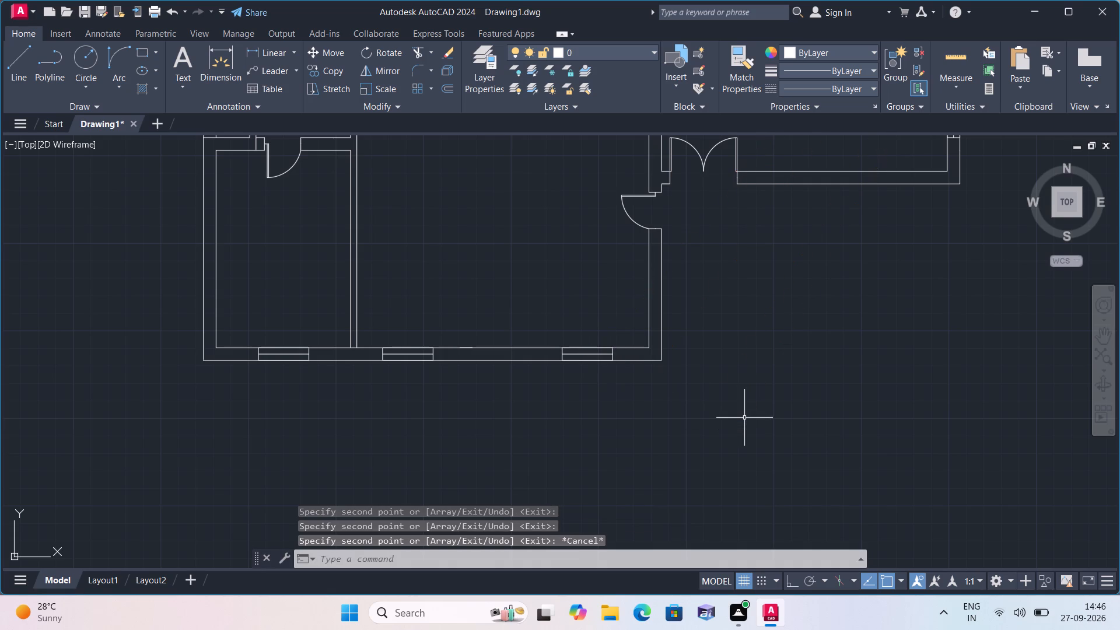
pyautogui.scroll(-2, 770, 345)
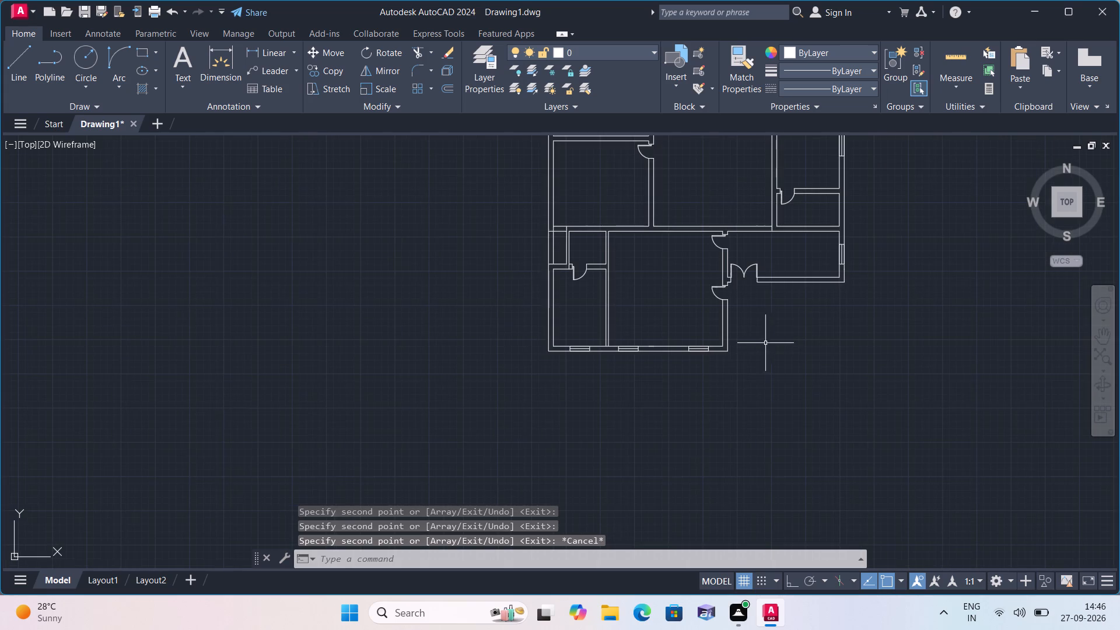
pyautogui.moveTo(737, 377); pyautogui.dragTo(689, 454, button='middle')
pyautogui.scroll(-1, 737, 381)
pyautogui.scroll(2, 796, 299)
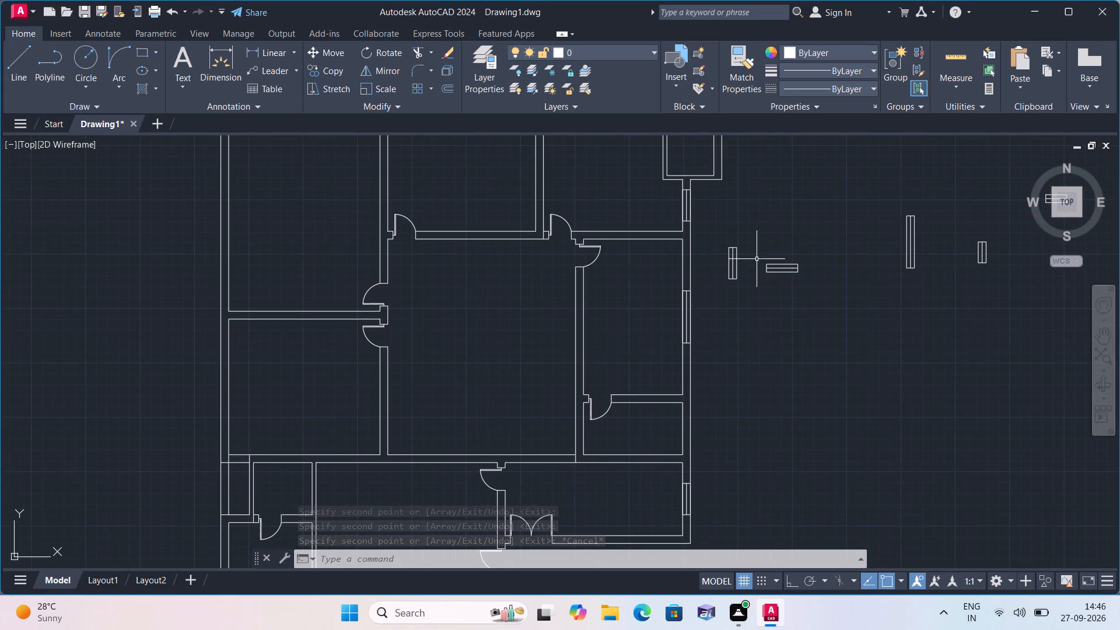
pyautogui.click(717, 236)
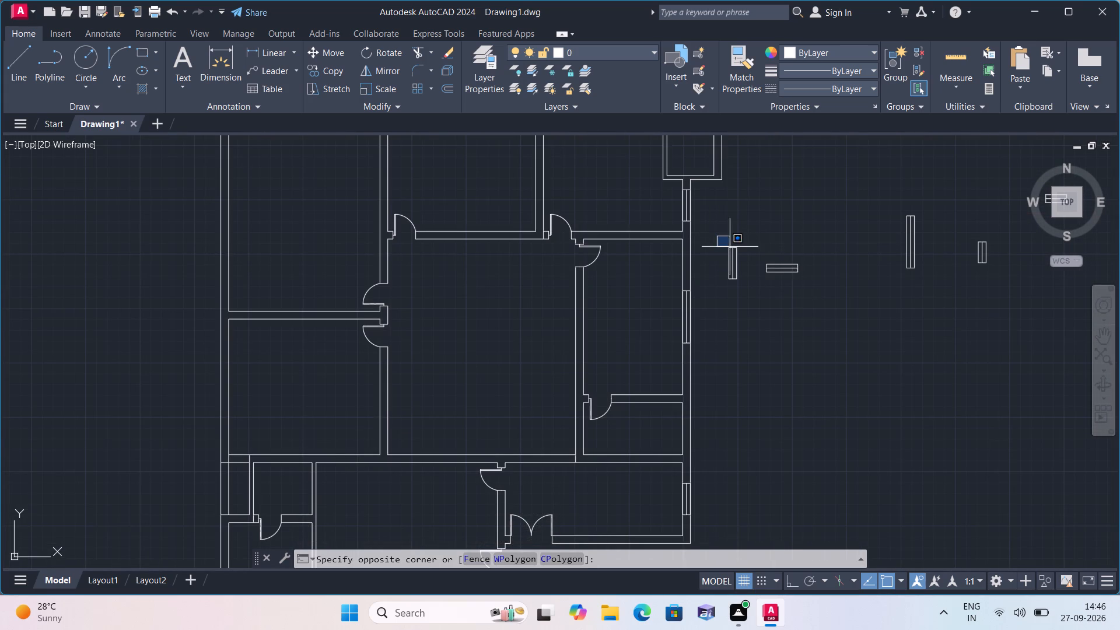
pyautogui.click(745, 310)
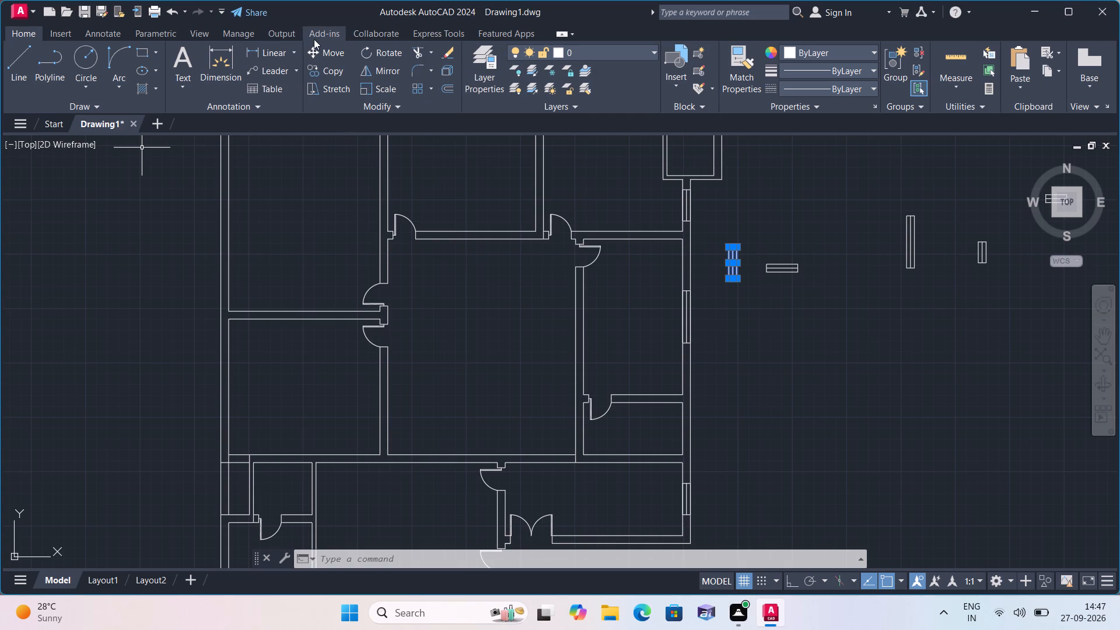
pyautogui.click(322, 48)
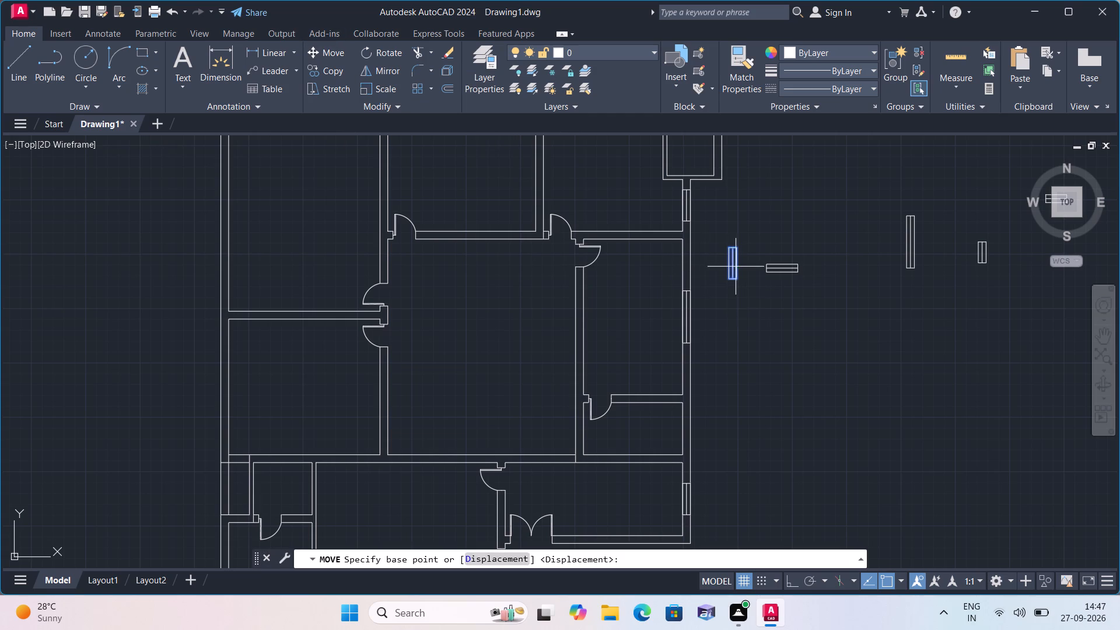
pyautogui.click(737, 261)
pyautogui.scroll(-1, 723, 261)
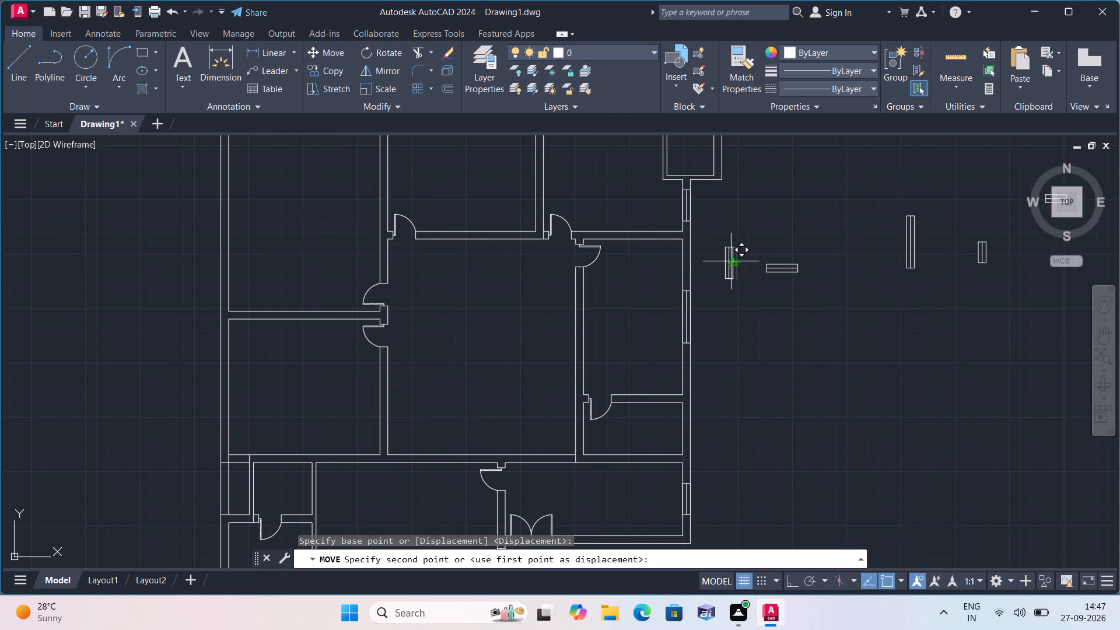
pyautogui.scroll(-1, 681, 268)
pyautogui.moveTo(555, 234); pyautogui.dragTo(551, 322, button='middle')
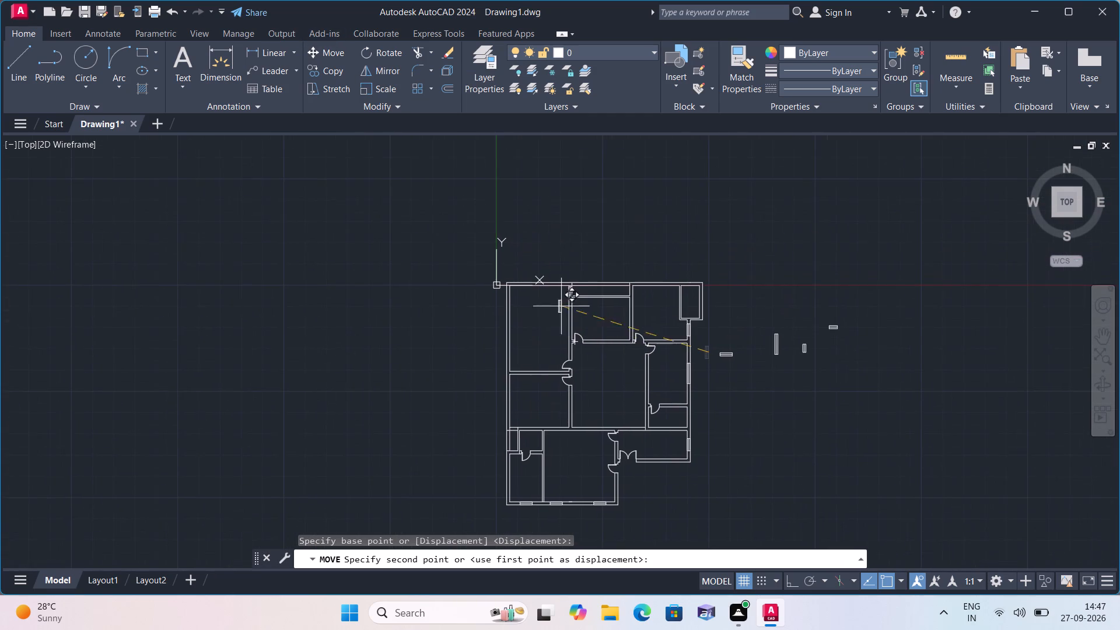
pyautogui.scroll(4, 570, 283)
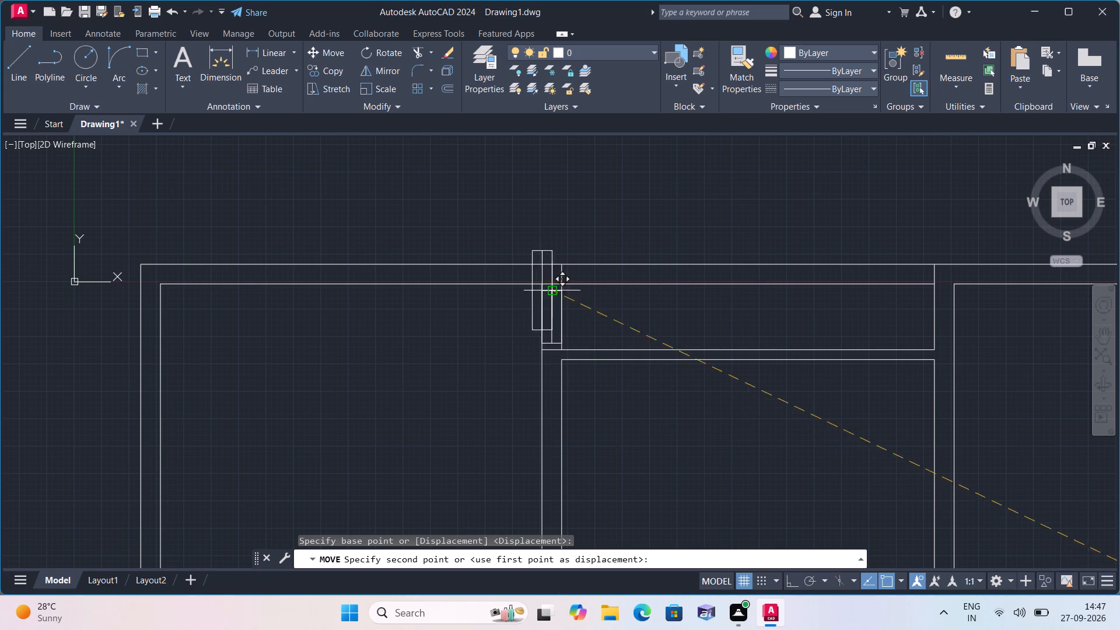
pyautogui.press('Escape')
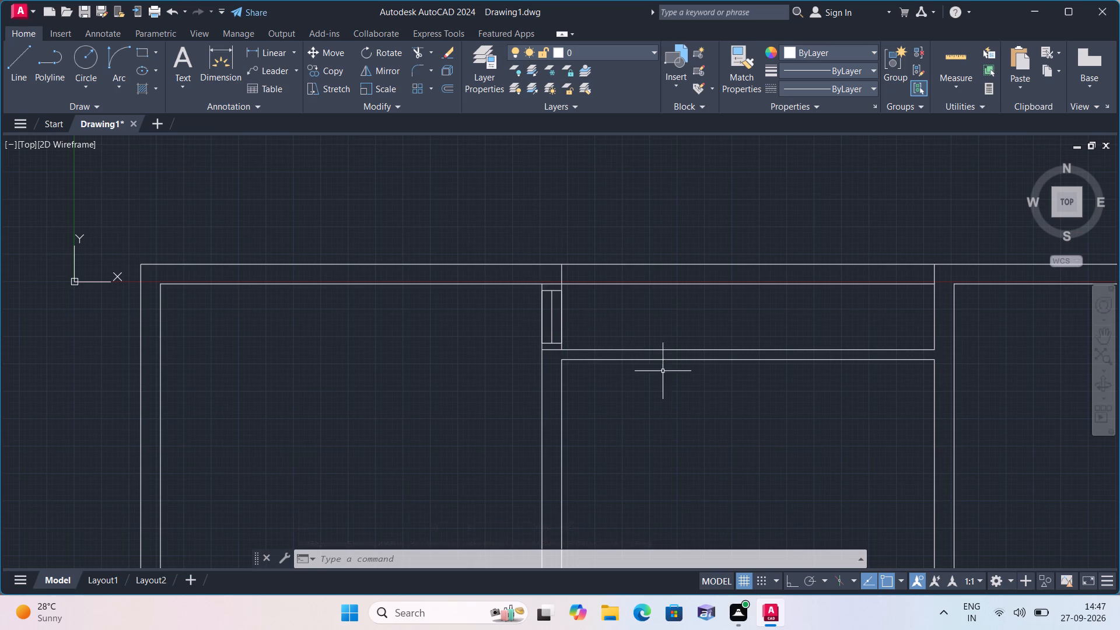
# Review the floor plan's walls and placed windows alongside the spare window symbols outside the building.
pyautogui.moveTo(706, 398); pyautogui.dragTo(667, 322, button='middle')
pyautogui.scroll(-1, 706, 398)
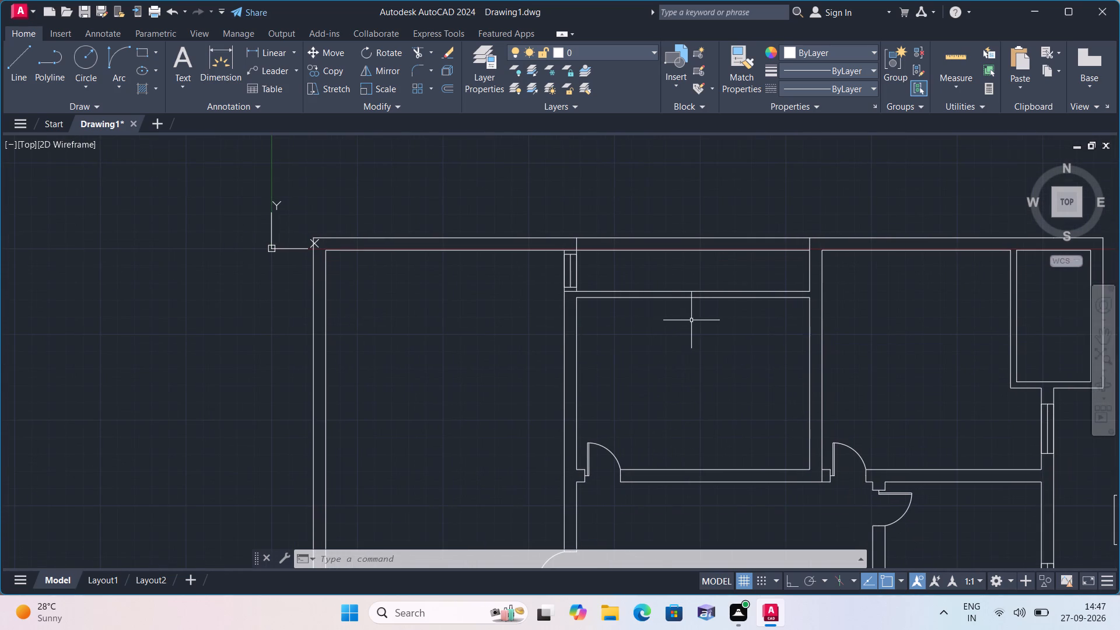
pyautogui.moveTo(691, 320); pyautogui.dragTo(317, 323, button='middle')
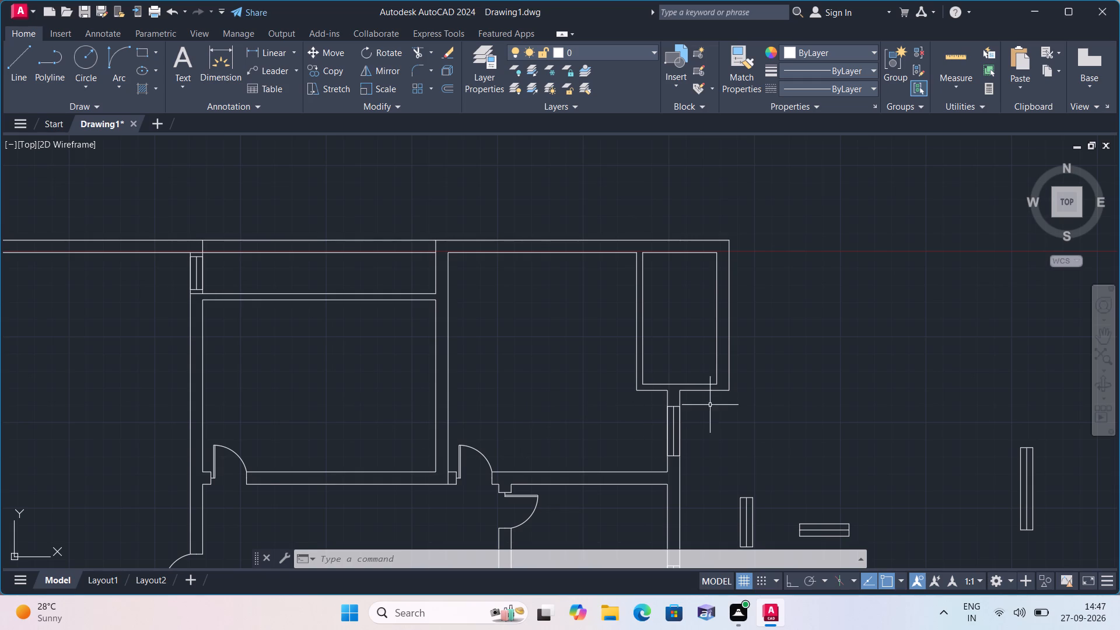
pyautogui.moveTo(791, 403); pyautogui.dragTo(711, 312, button='middle')
pyautogui.scroll(-1, 764, 382)
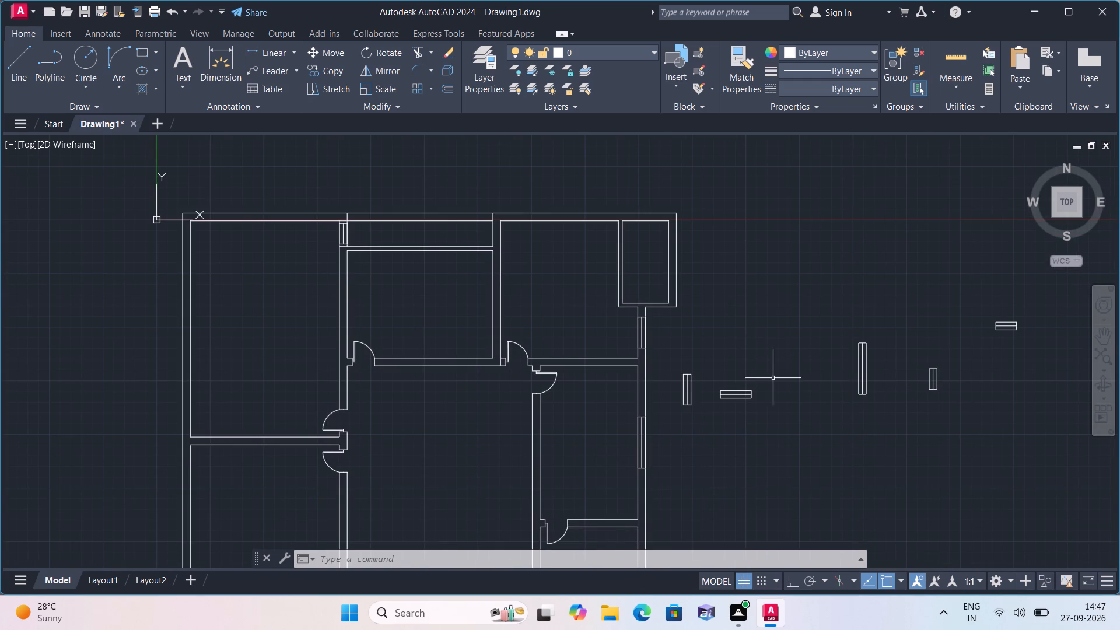
pyautogui.moveTo(805, 417); pyautogui.dragTo(706, 265, button='middle')
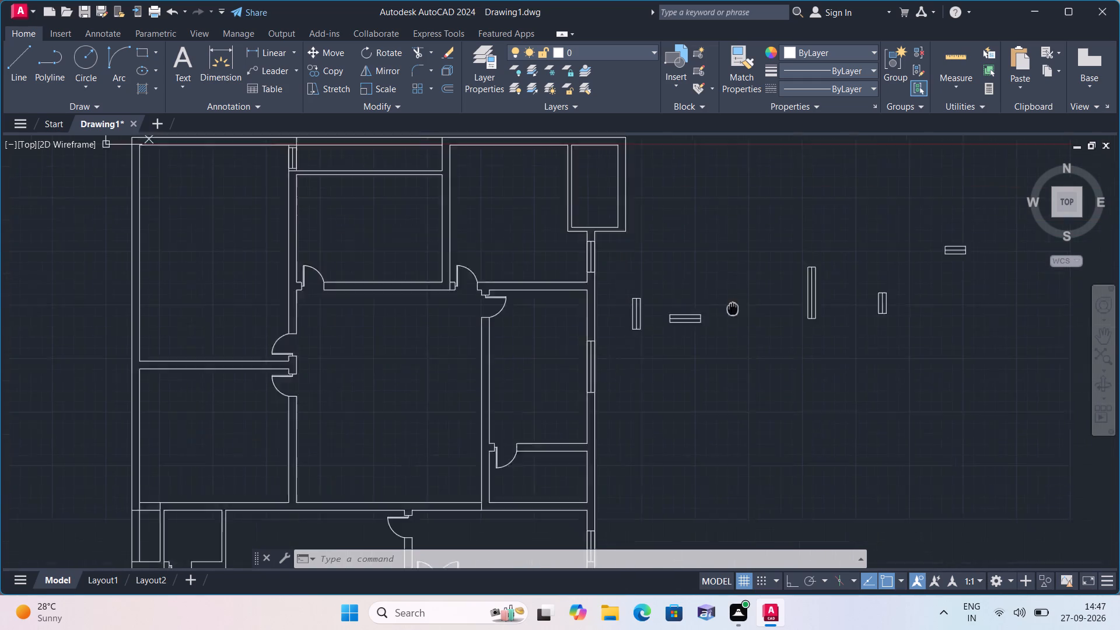
pyautogui.moveTo(706, 265); pyautogui.dragTo(703, 258, button='middle')
pyautogui.scroll(-1, 263, 355)
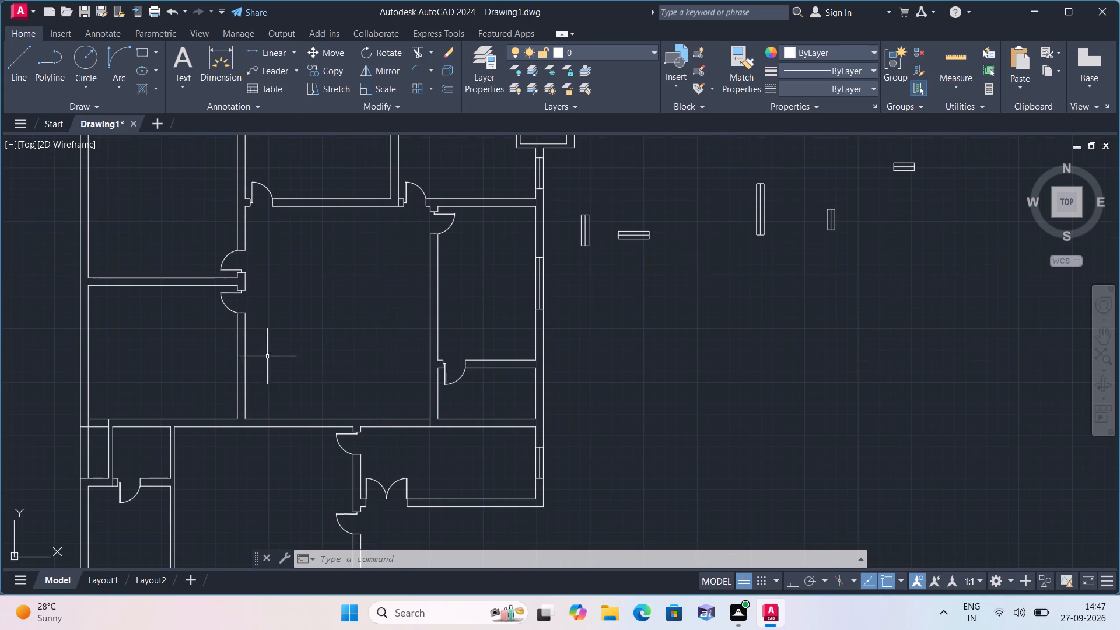
pyautogui.moveTo(152, 370); pyautogui.dragTo(232, 379, button='middle')
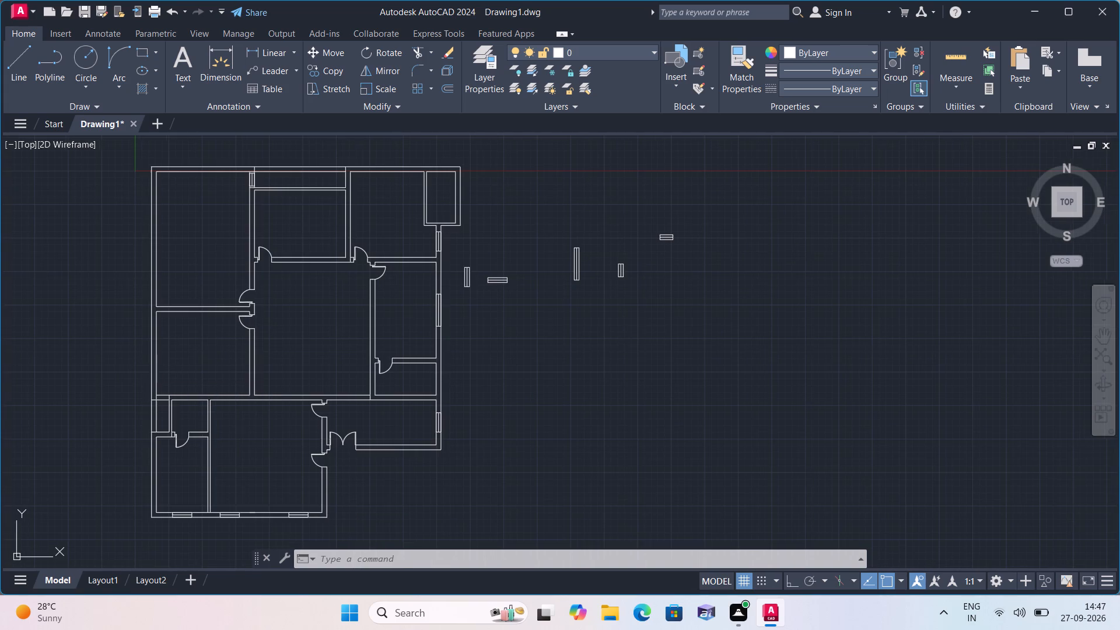
pyautogui.moveTo(232, 379); pyautogui.dragTo(235, 379, button='middle')
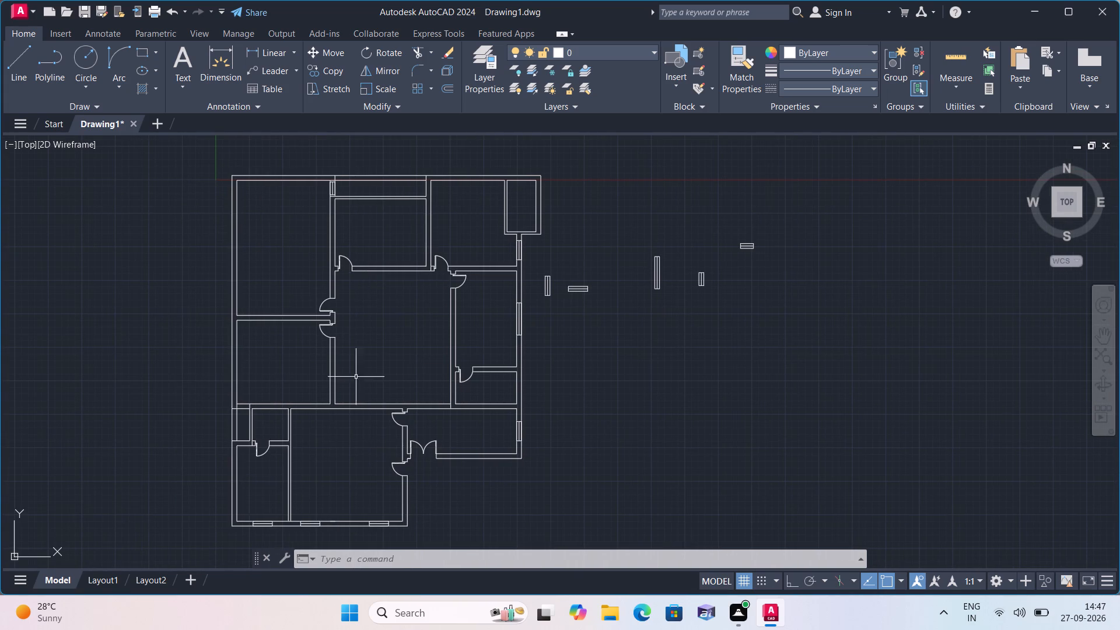
pyautogui.scroll(2, 526, 306)
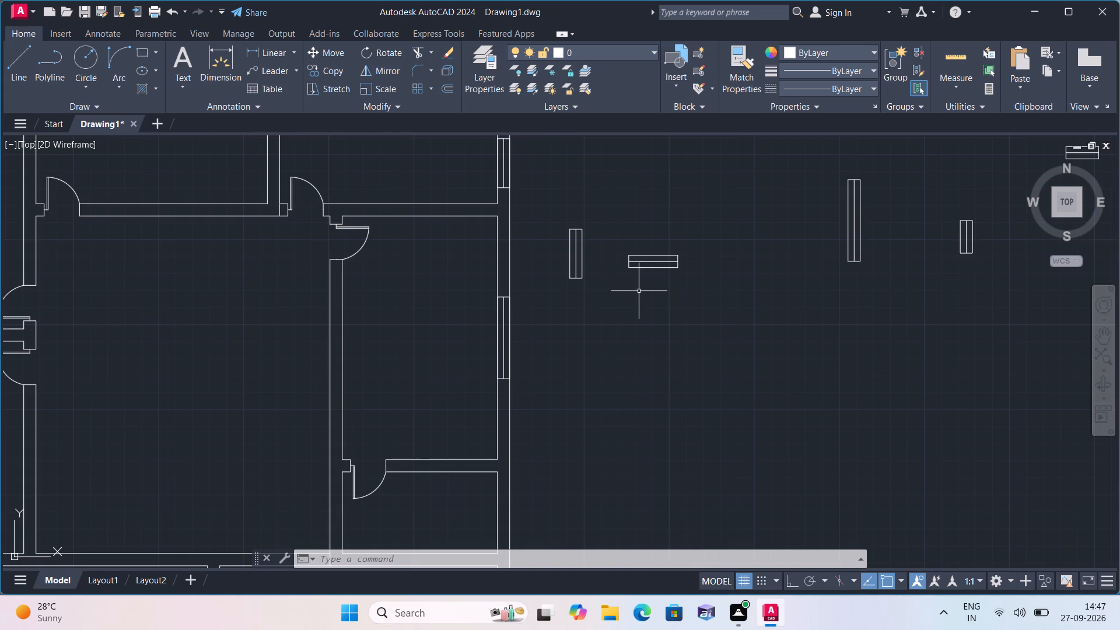
pyautogui.moveTo(611, 299); pyautogui.dragTo(554, 366, button='middle')
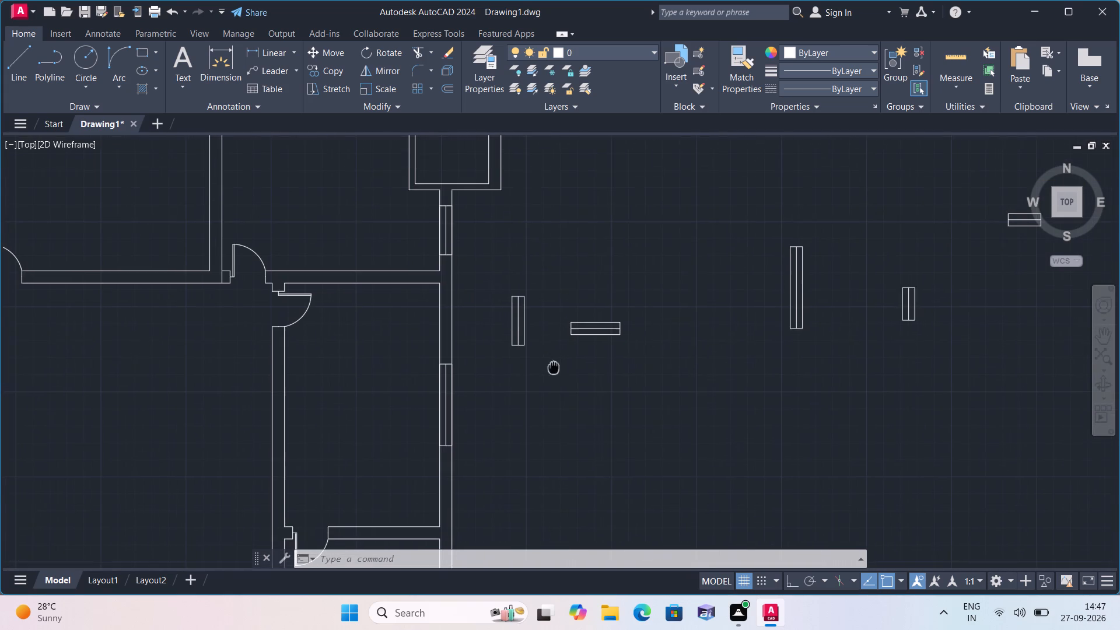
pyautogui.scroll(-1, 722, 334)
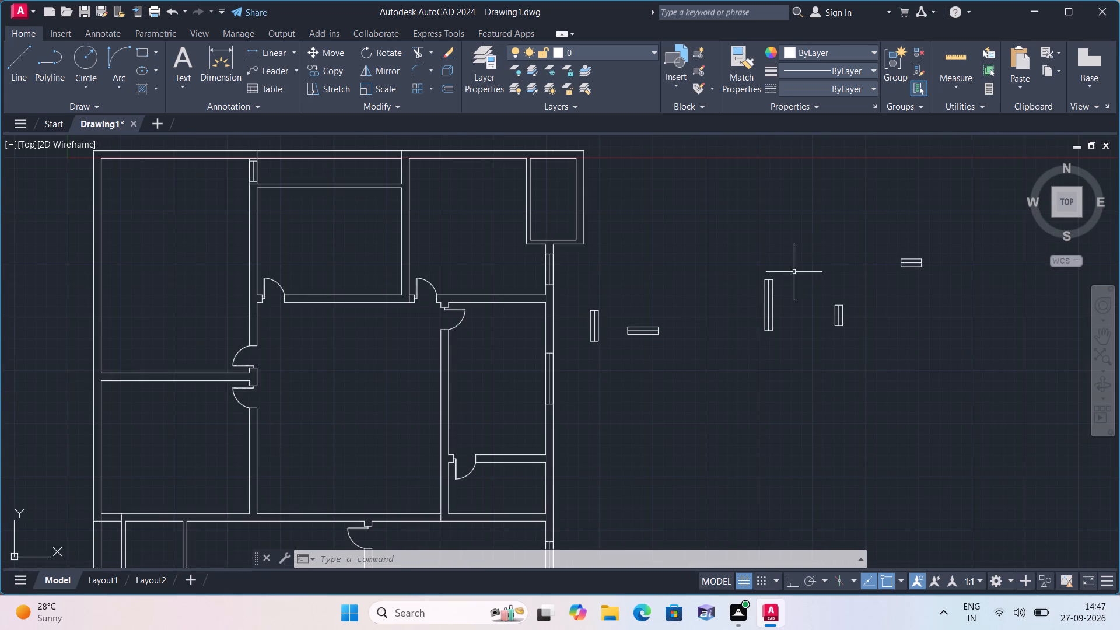
# Move the small horizontal window by its top midpoint into the wall above the narrow shaft beside the west wall.
pyautogui.click(853, 222)
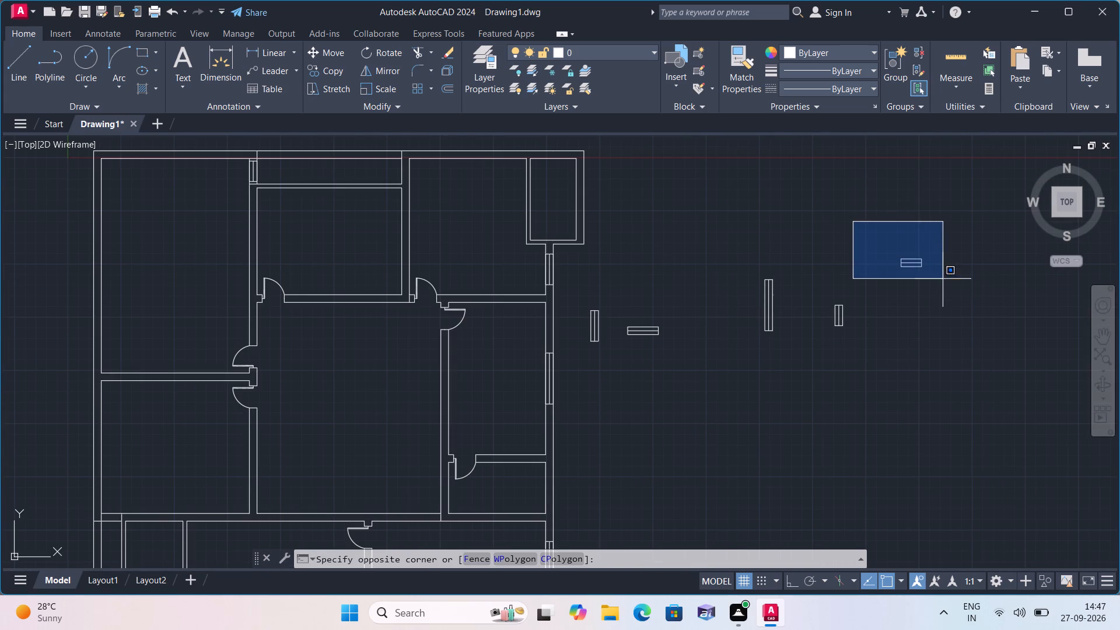
pyautogui.click(957, 305)
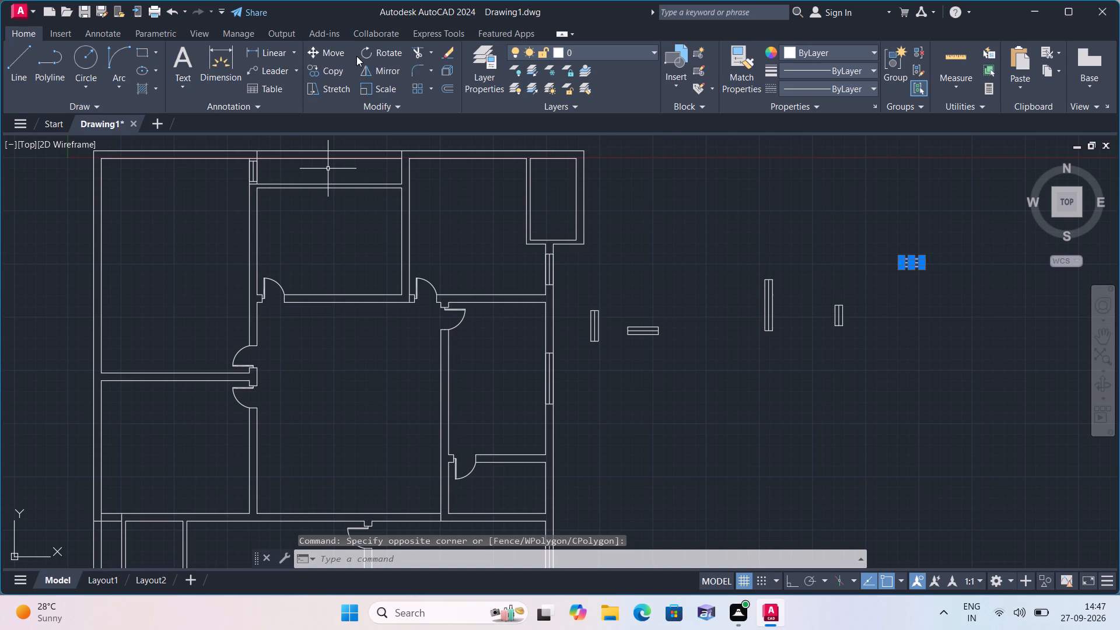
pyautogui.click(334, 52)
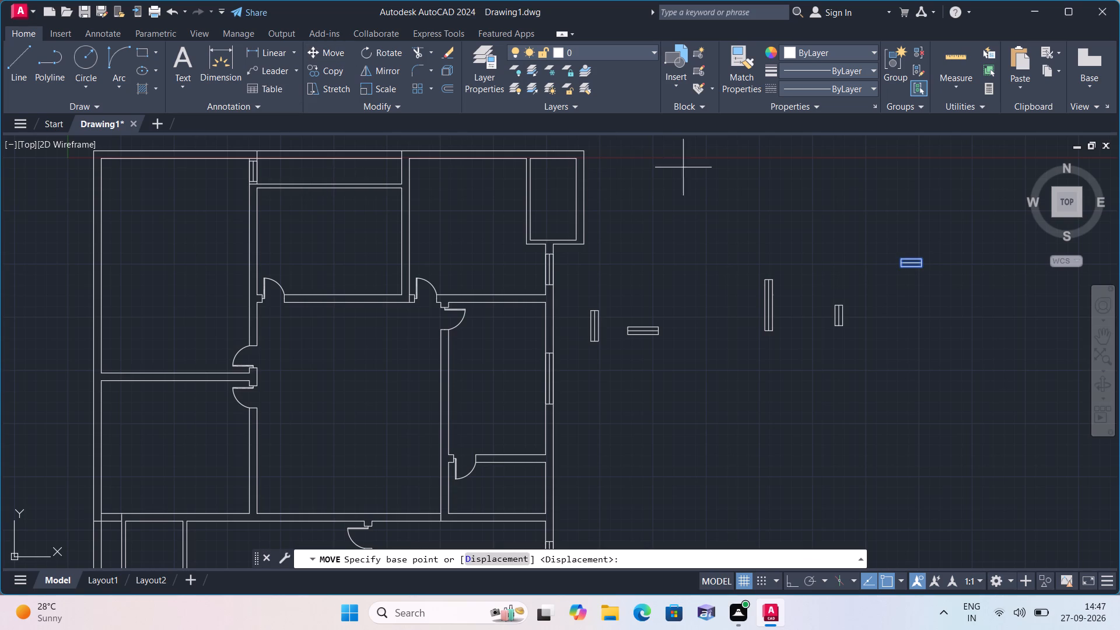
pyautogui.click(912, 256)
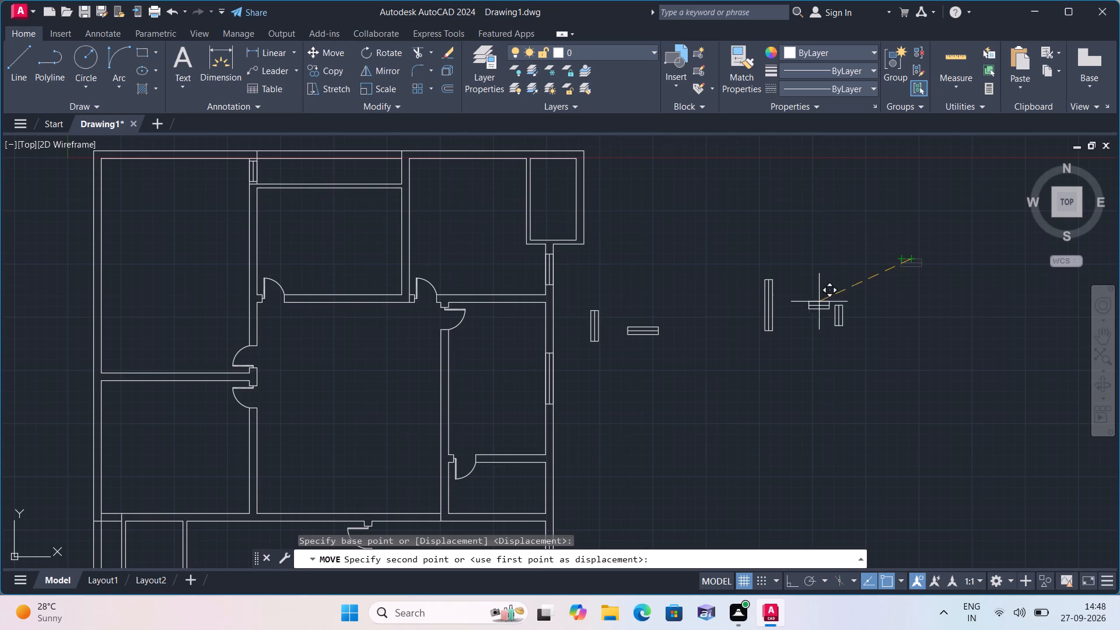
pyautogui.moveTo(275, 482); pyautogui.dragTo(395, 399, button='middle')
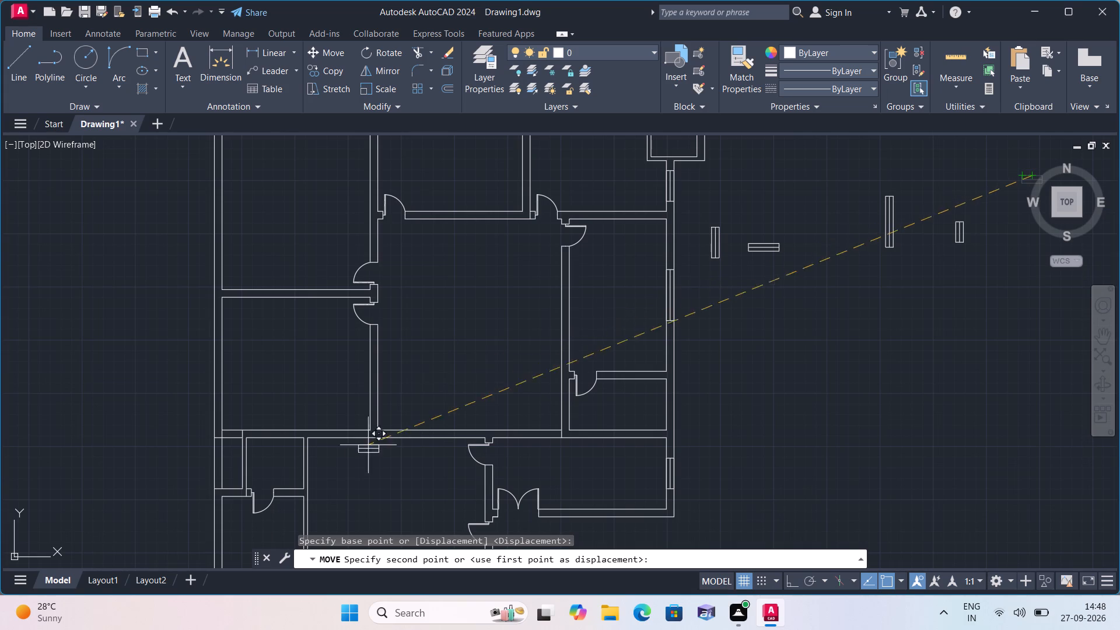
pyautogui.scroll(3, 213, 446)
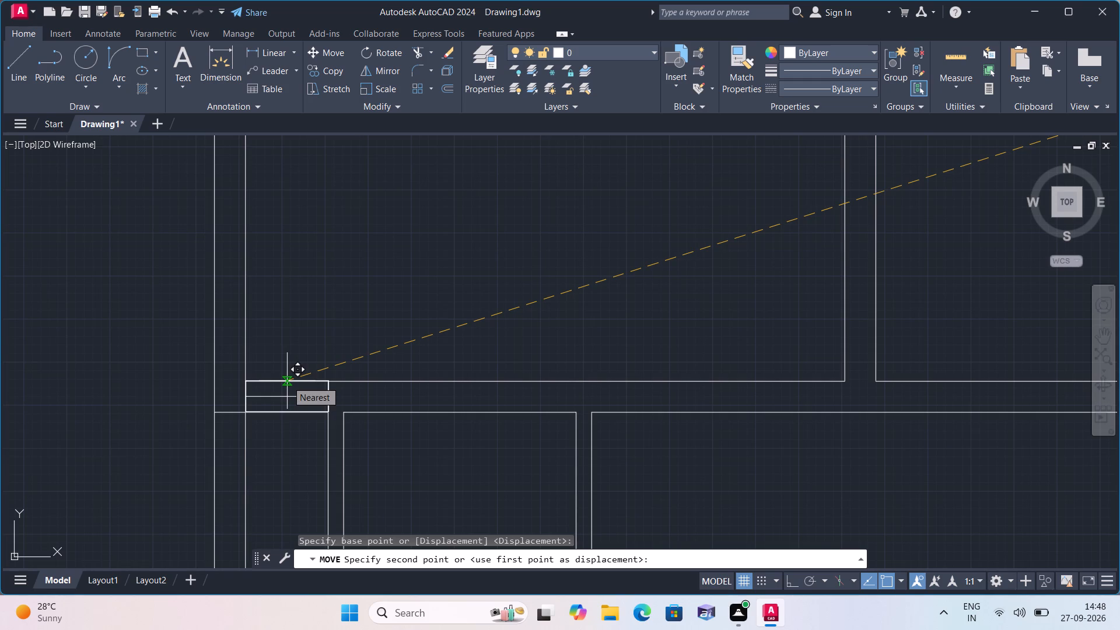
pyautogui.scroll(1, 287, 381)
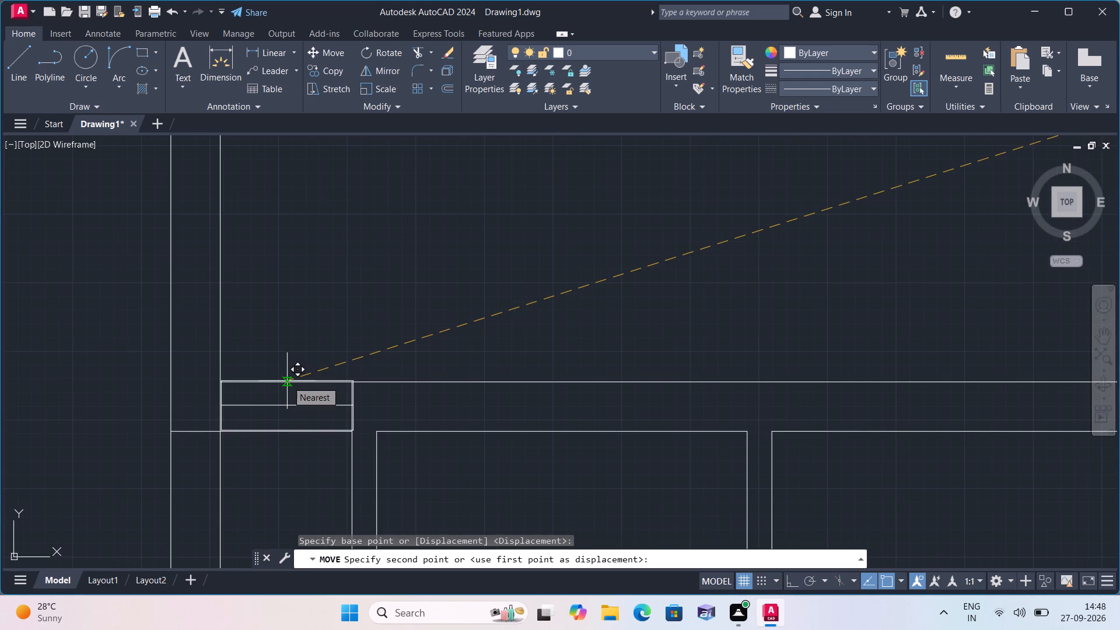
pyautogui.scroll(2, 287, 380)
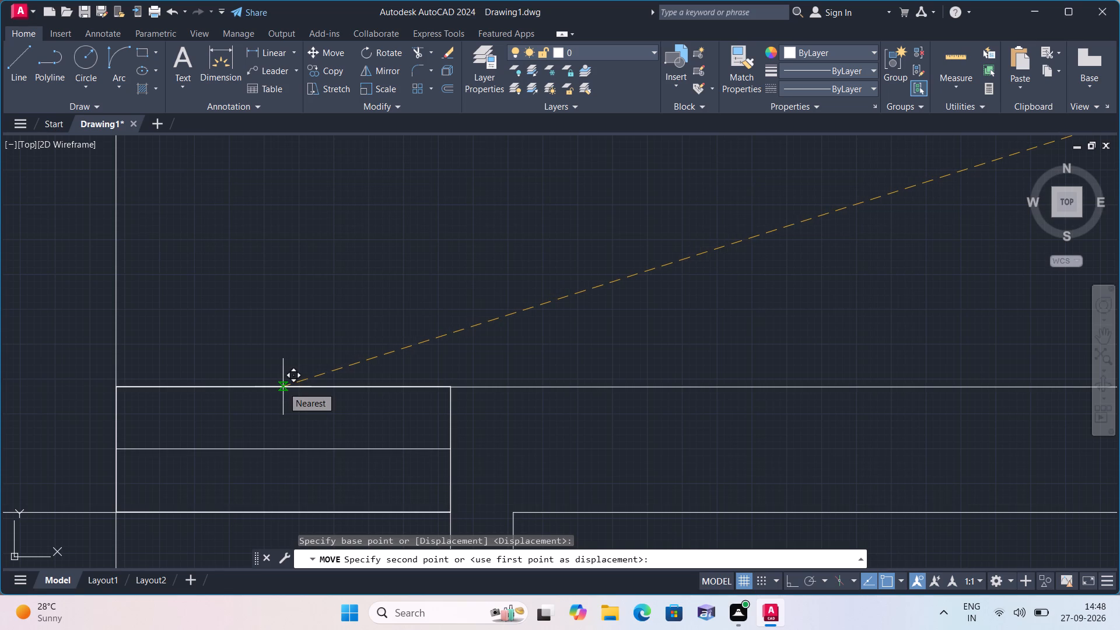
pyautogui.click(283, 387)
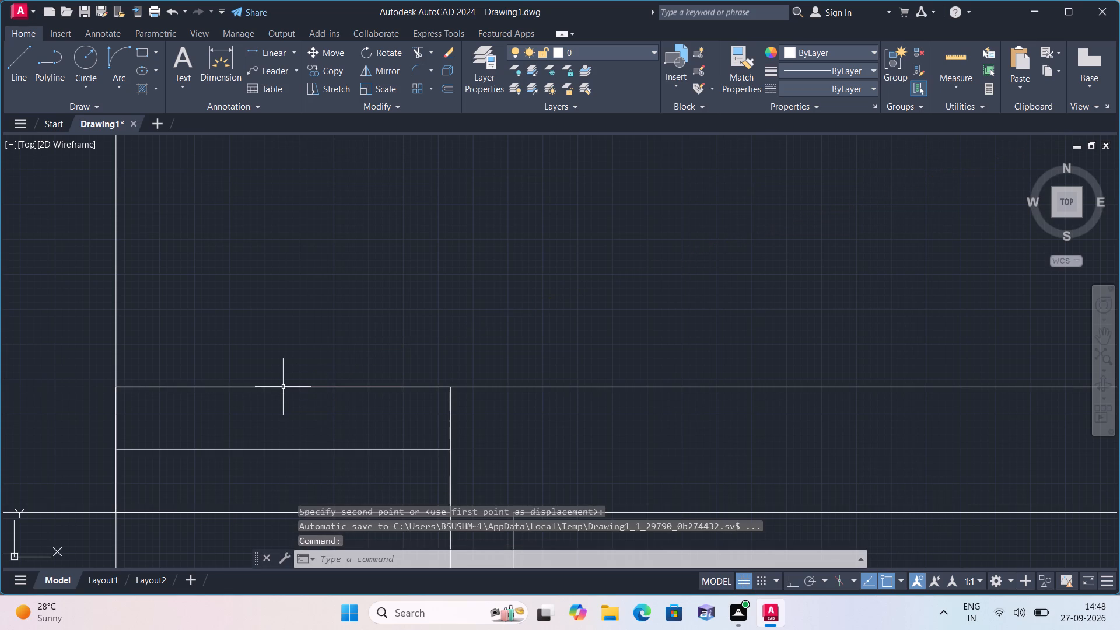
# Rotate the spare small vertical window 90° about its lower end with Ortho so it lies horizontally.
pyautogui.scroll(-1, 301, 429)
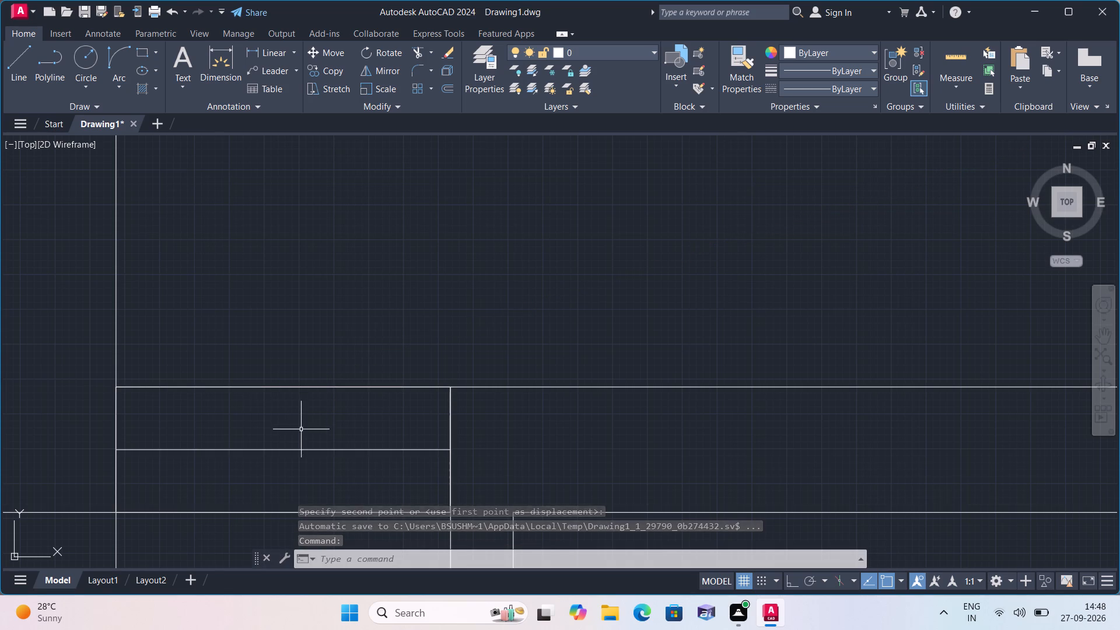
pyautogui.scroll(-2, 304, 464)
pyautogui.moveTo(303, 464); pyautogui.dragTo(312, 323, button='middle')
pyautogui.scroll(-1, 317, 315)
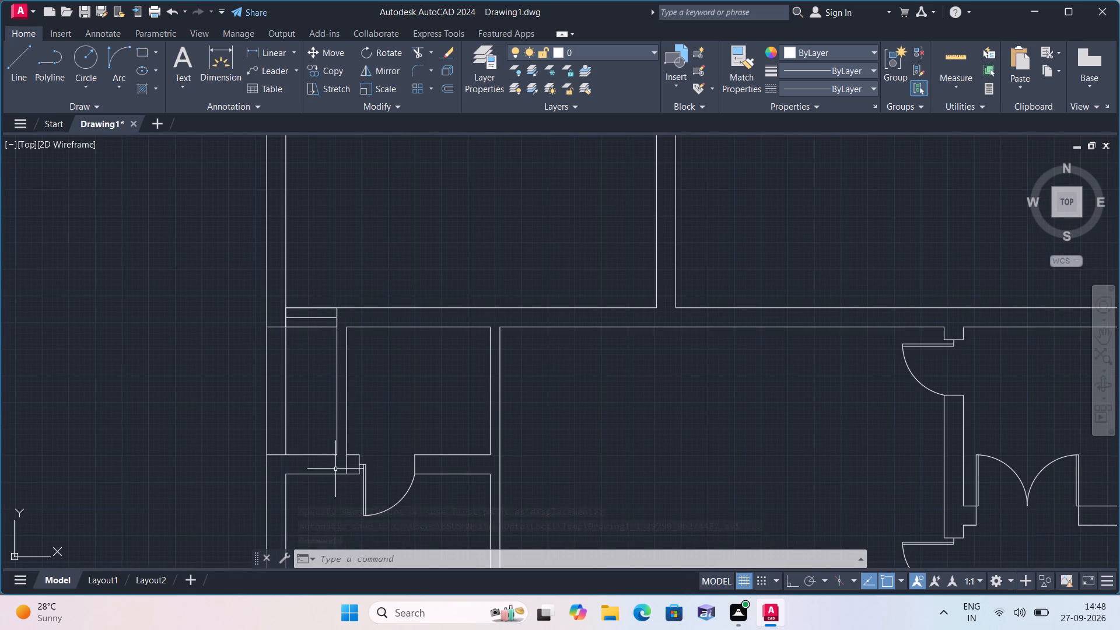
pyautogui.moveTo(332, 470); pyautogui.dragTo(247, 406, button='middle')
pyautogui.scroll(-1, 332, 421)
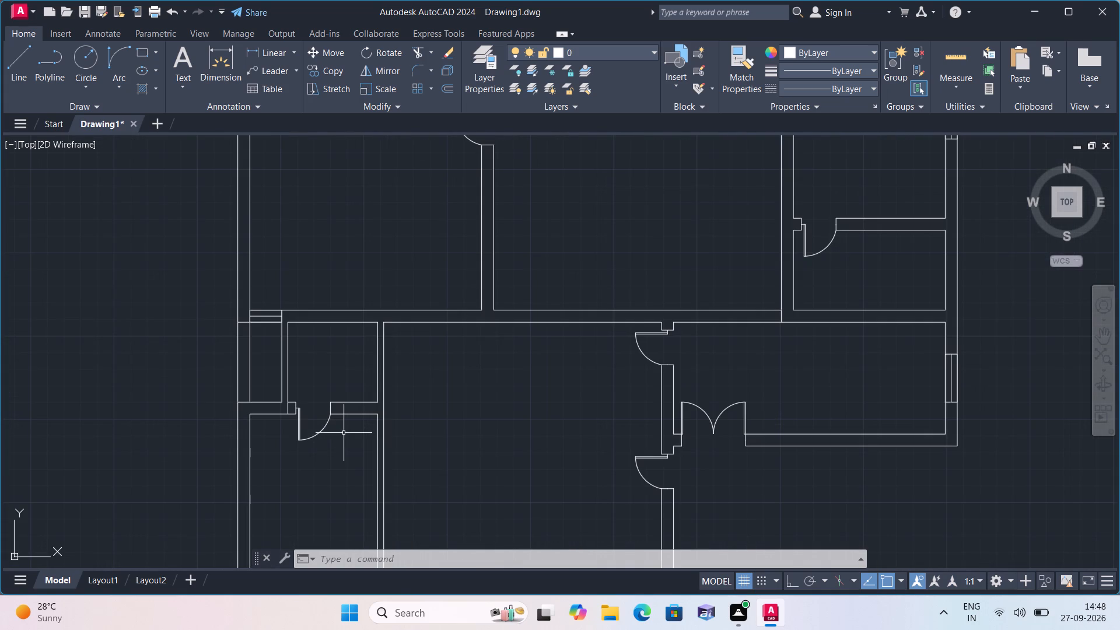
pyautogui.moveTo(344, 433); pyautogui.dragTo(255, 437, button='middle')
pyautogui.scroll(-1, 339, 435)
pyautogui.scroll(-1, 215, 436)
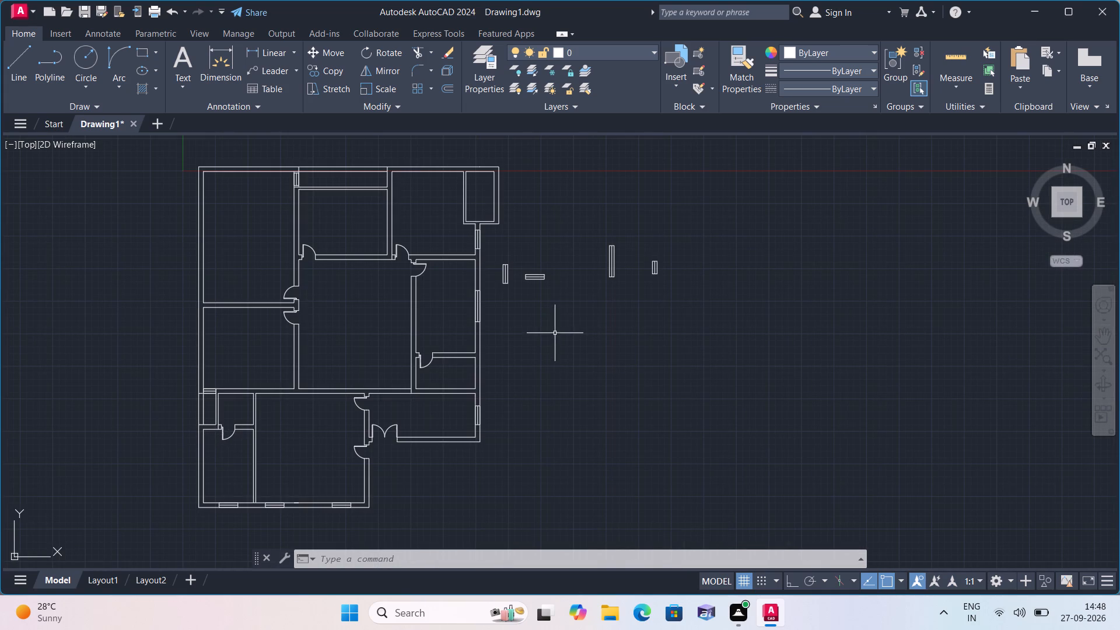
pyautogui.scroll(1, 547, 301)
pyautogui.moveTo(52, 427); pyautogui.dragTo(155, 405, button='middle')
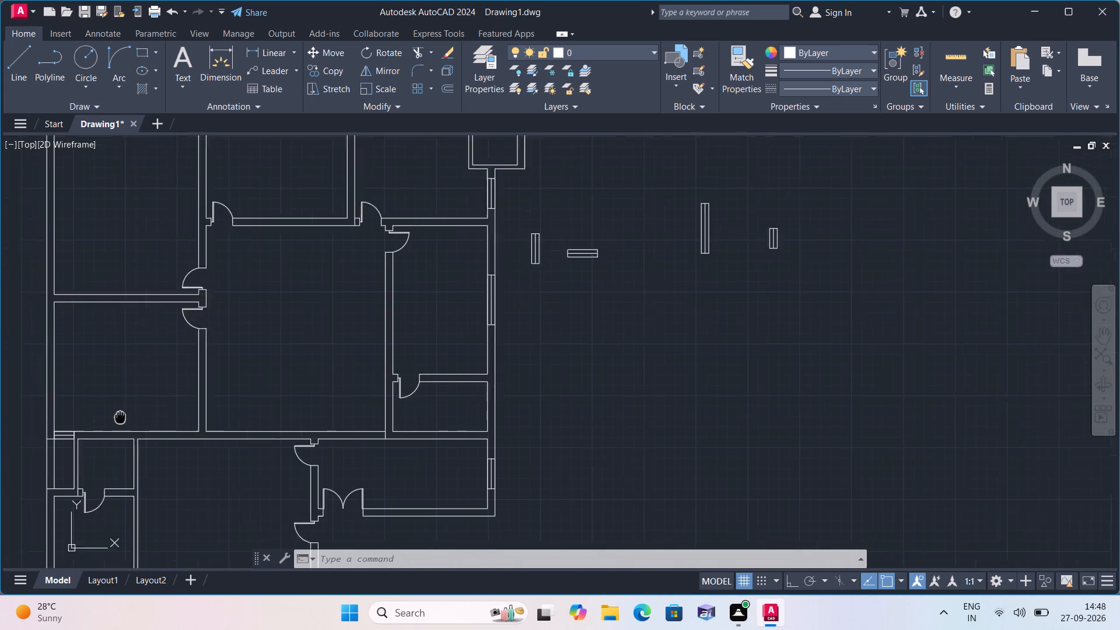
pyautogui.moveTo(155, 405); pyautogui.dragTo(164, 403, button='middle')
pyautogui.scroll(-1, 701, 261)
pyautogui.moveTo(701, 261); pyautogui.dragTo(571, 341, button='middle')
pyautogui.moveTo(673, 359); pyautogui.dragTo(675, 320)
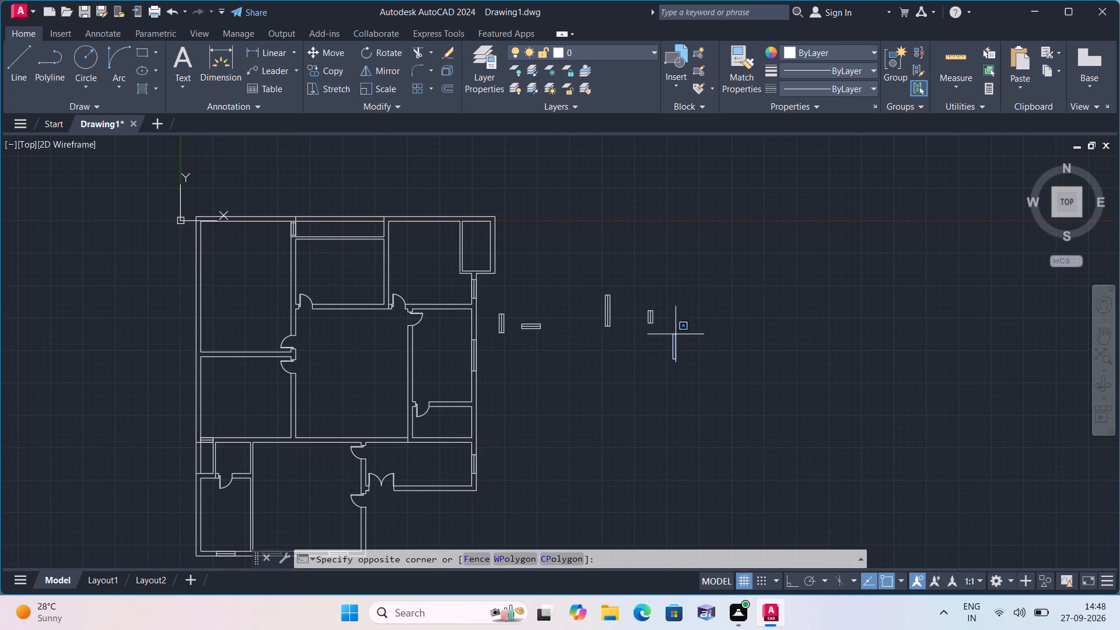
pyautogui.click(632, 277)
pyautogui.click(393, 54)
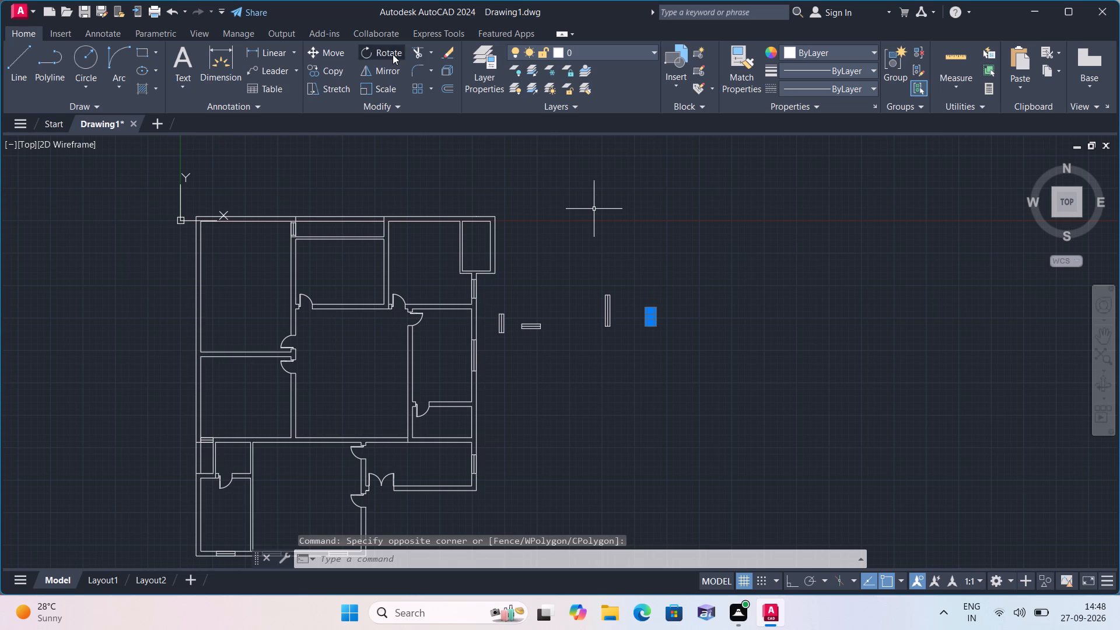
pyautogui.click(794, 580)
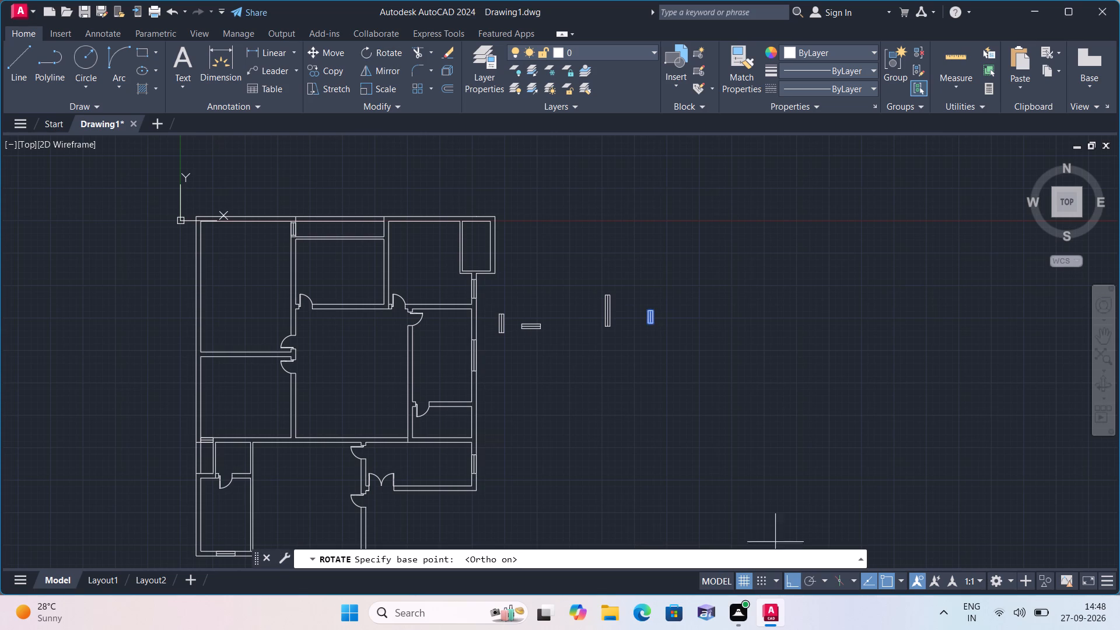
pyautogui.click(652, 323)
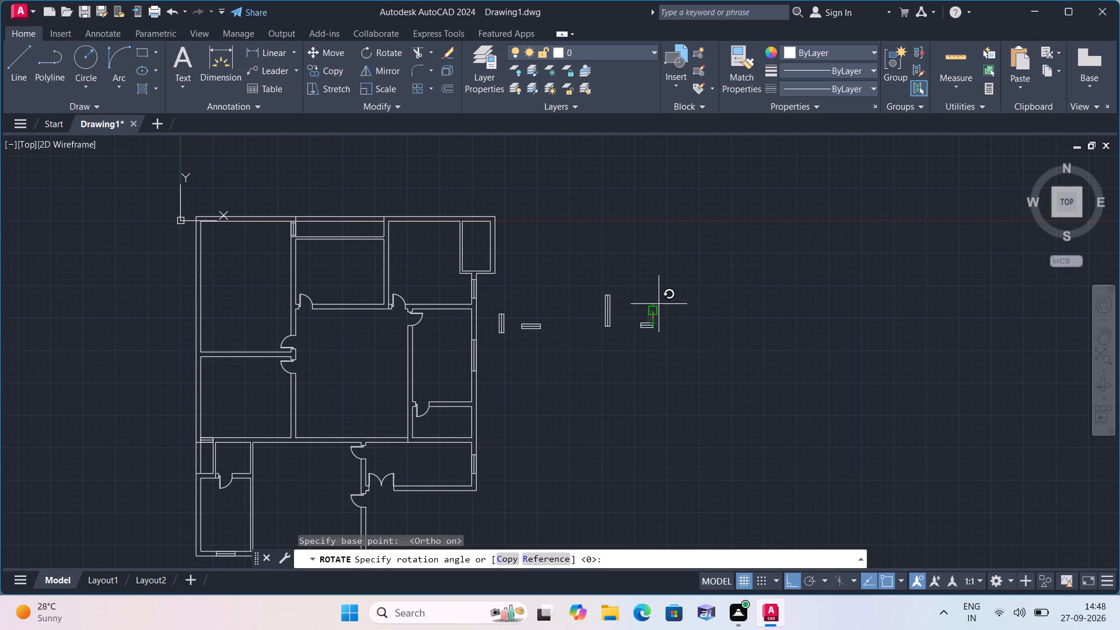
pyautogui.click(666, 288)
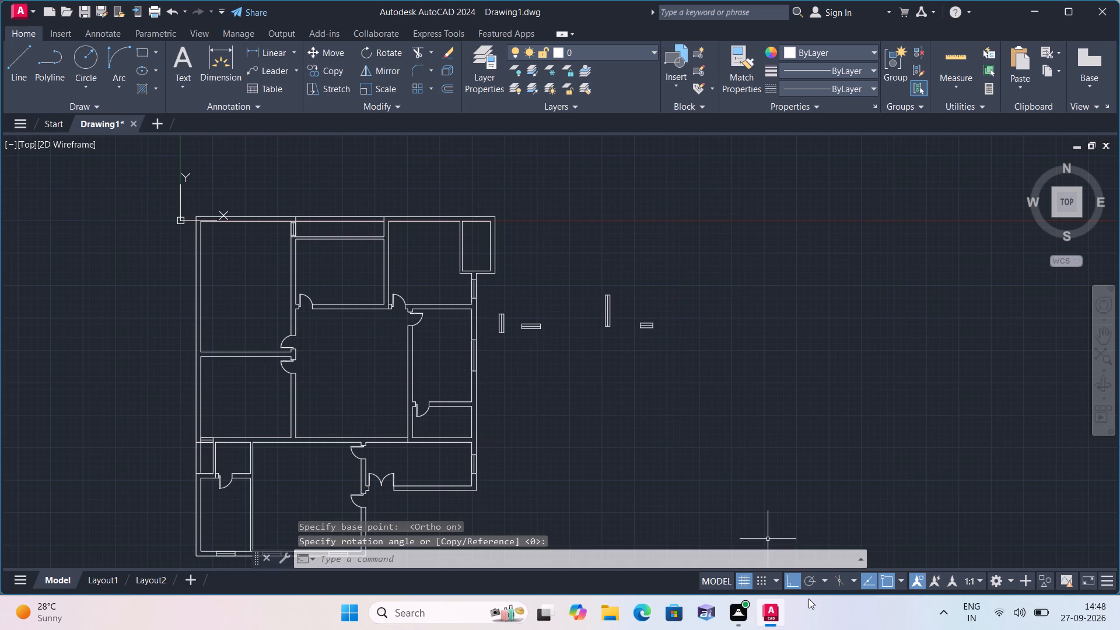
pyautogui.click(793, 584)
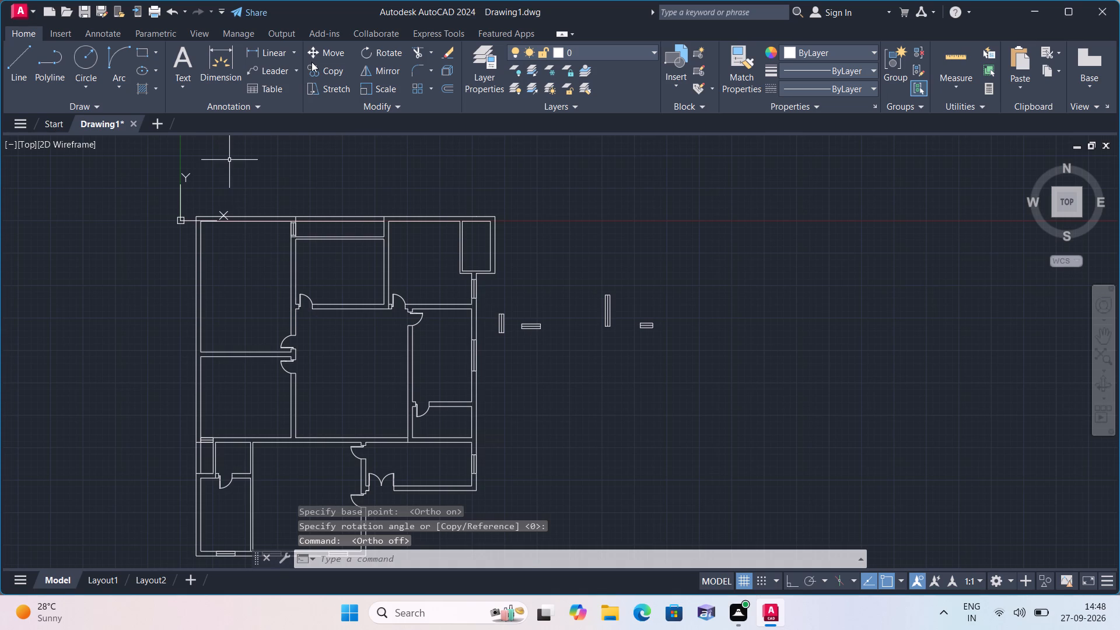
# Move the rotated small window by its top midpoint into the wall below the narrow shaft beside the west wall.
pyautogui.click(328, 50)
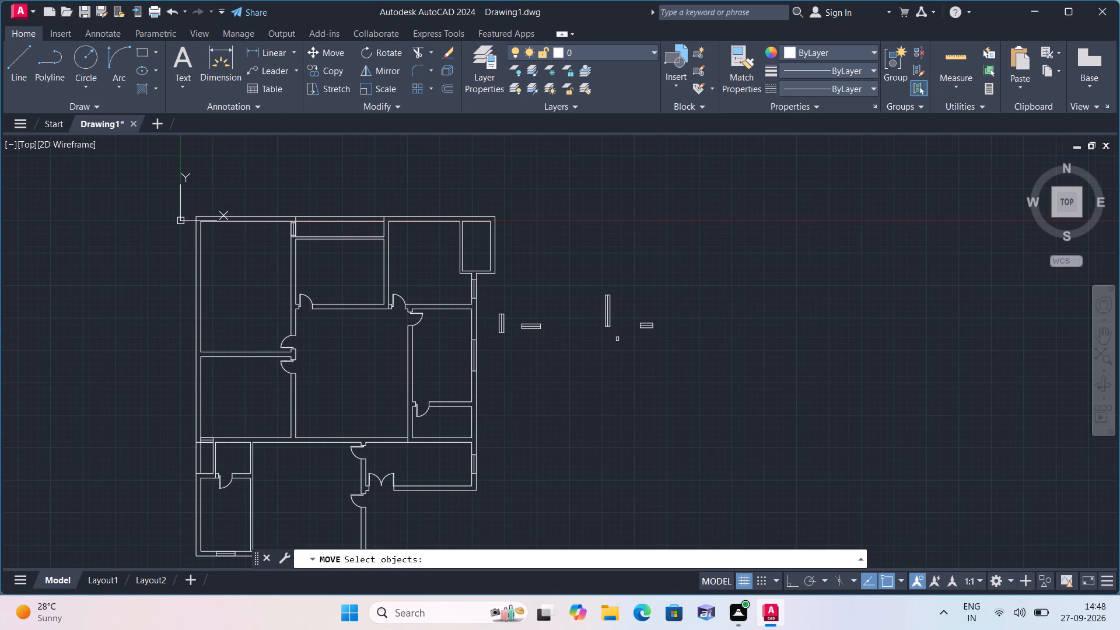
pyautogui.click(674, 358)
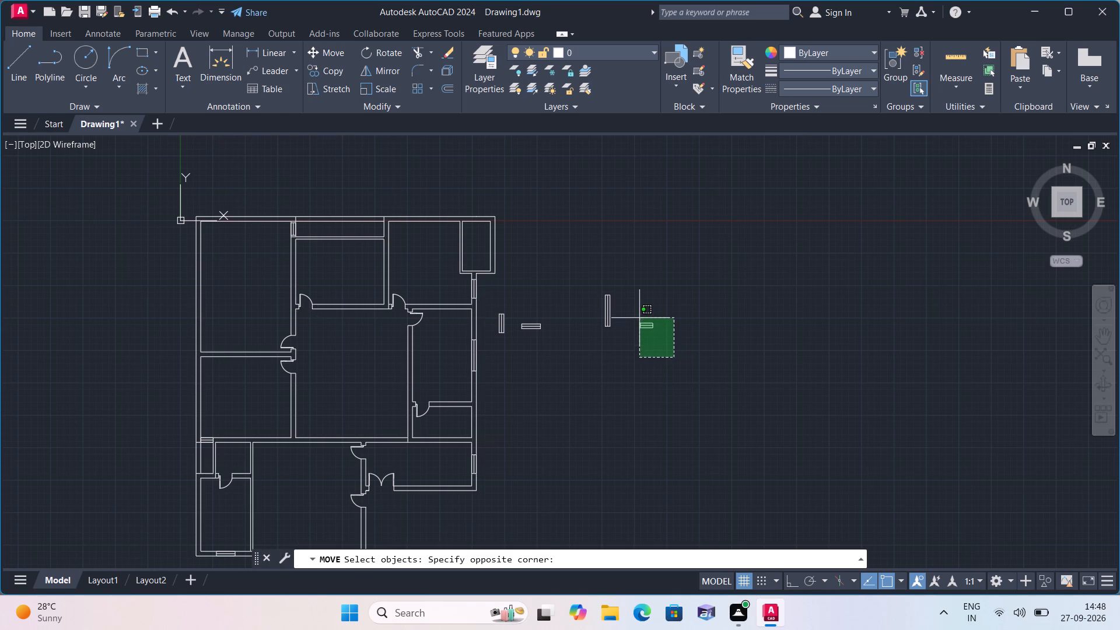
pyautogui.click(619, 292)
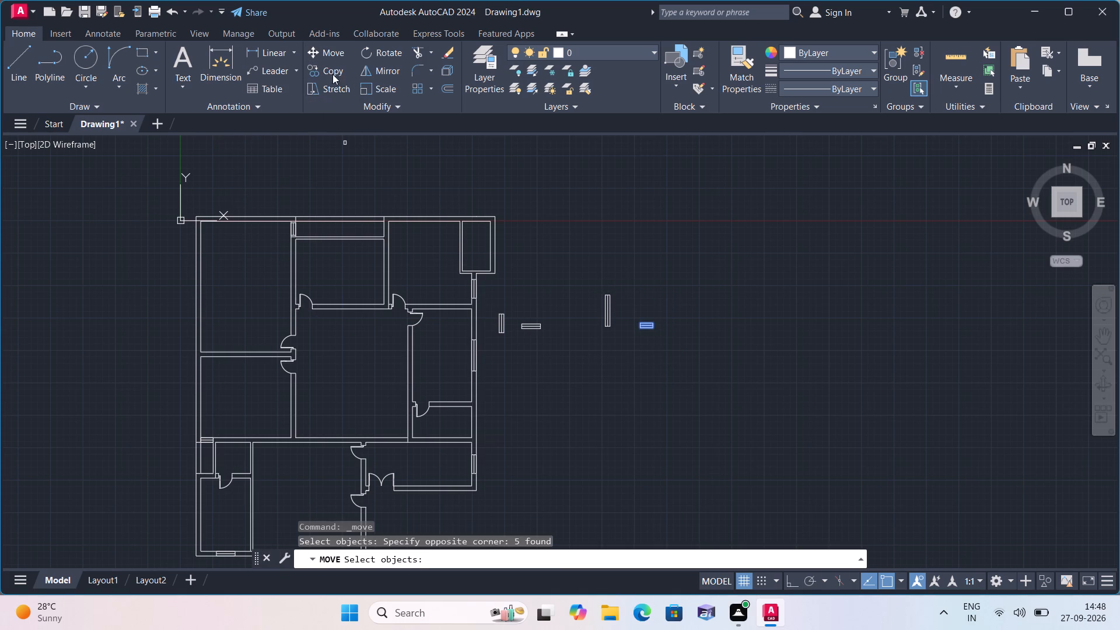
pyautogui.press('space')
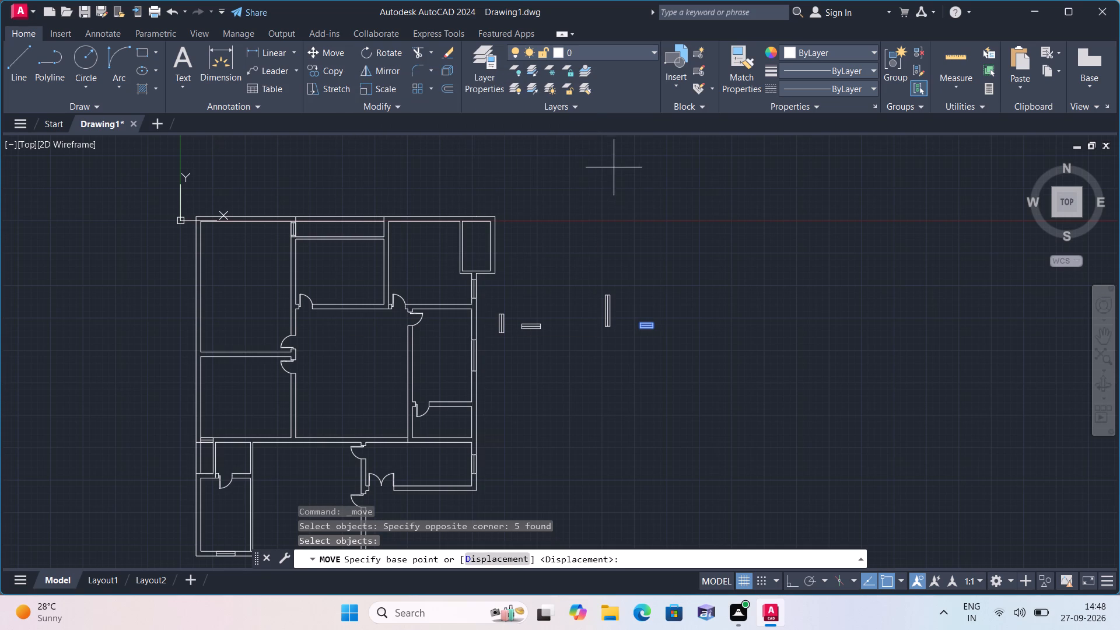
pyautogui.click(649, 319)
pyautogui.scroll(1, 258, 423)
pyautogui.moveTo(228, 420); pyautogui.dragTo(227, 420, button='middle')
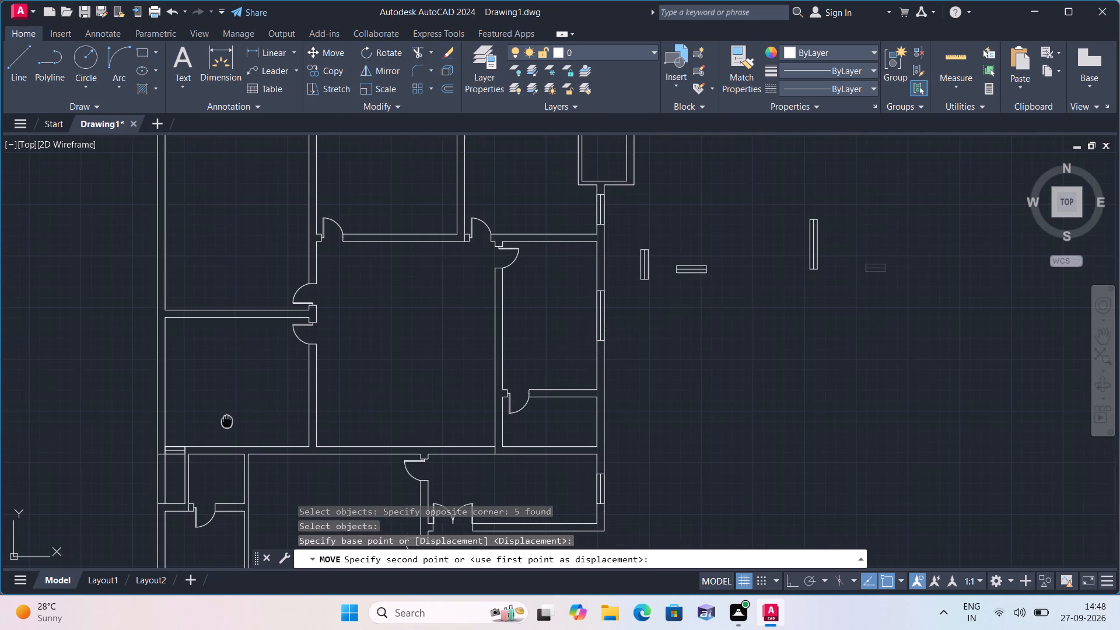
pyautogui.moveTo(227, 420); pyautogui.dragTo(256, 306, button='middle')
pyautogui.scroll(3, 204, 384)
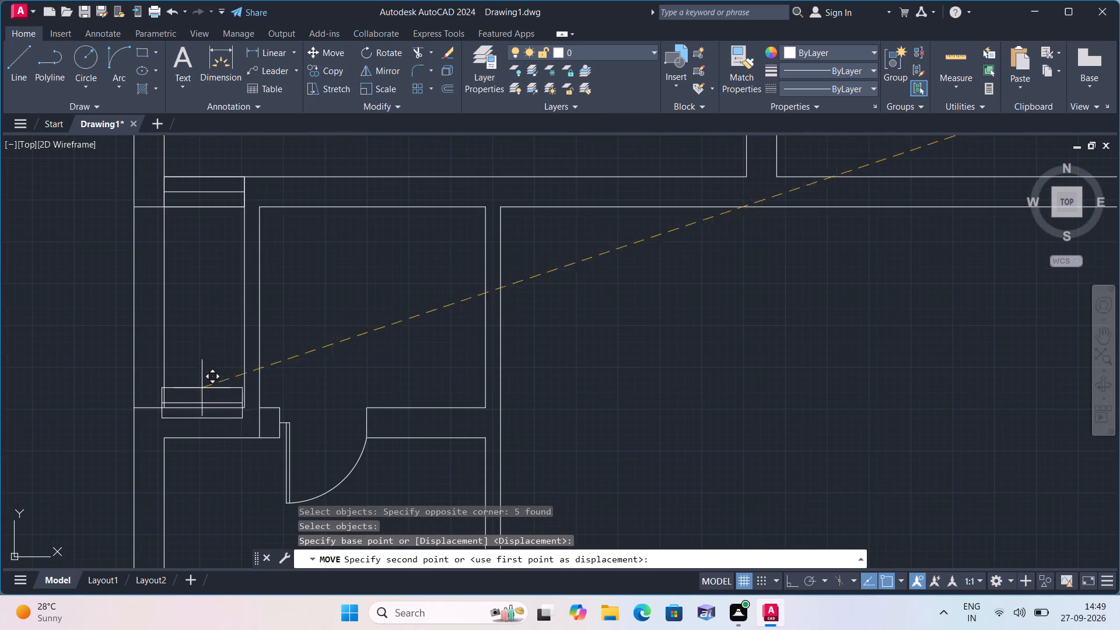
pyautogui.scroll(2, 202, 408)
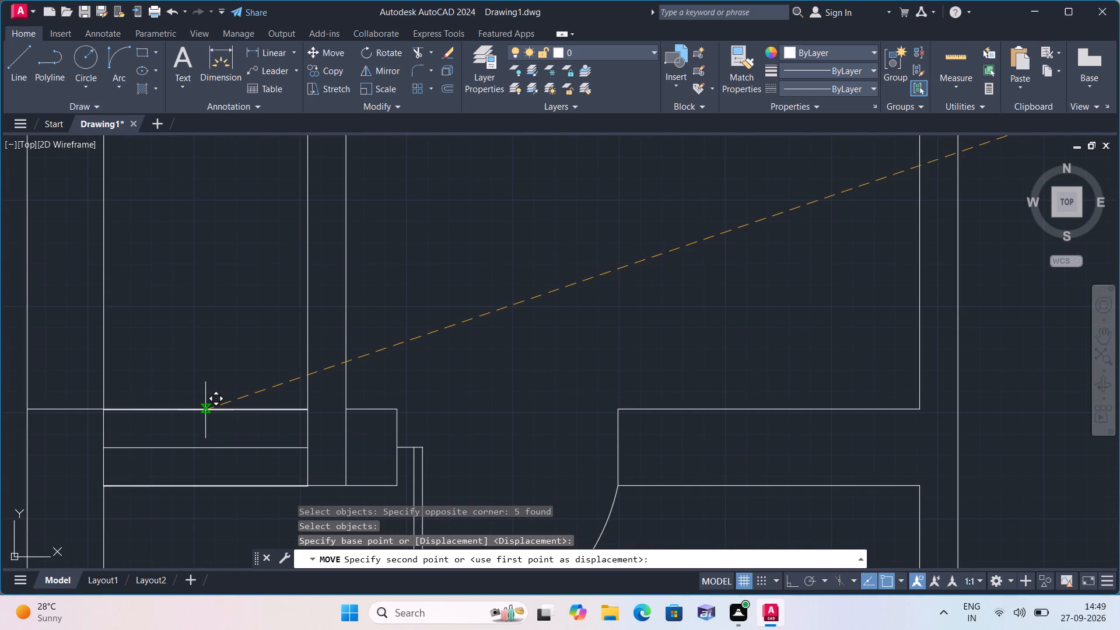
pyautogui.click(205, 410)
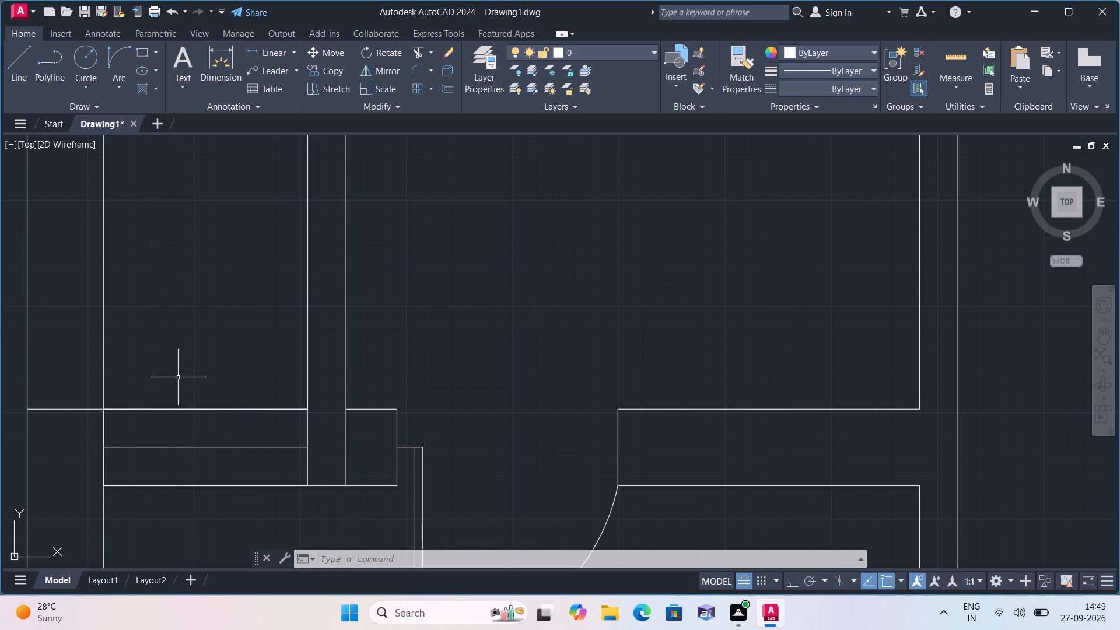
# Delete the three spare window symbols outside the building's east wall.
pyautogui.scroll(-4, 171, 380)
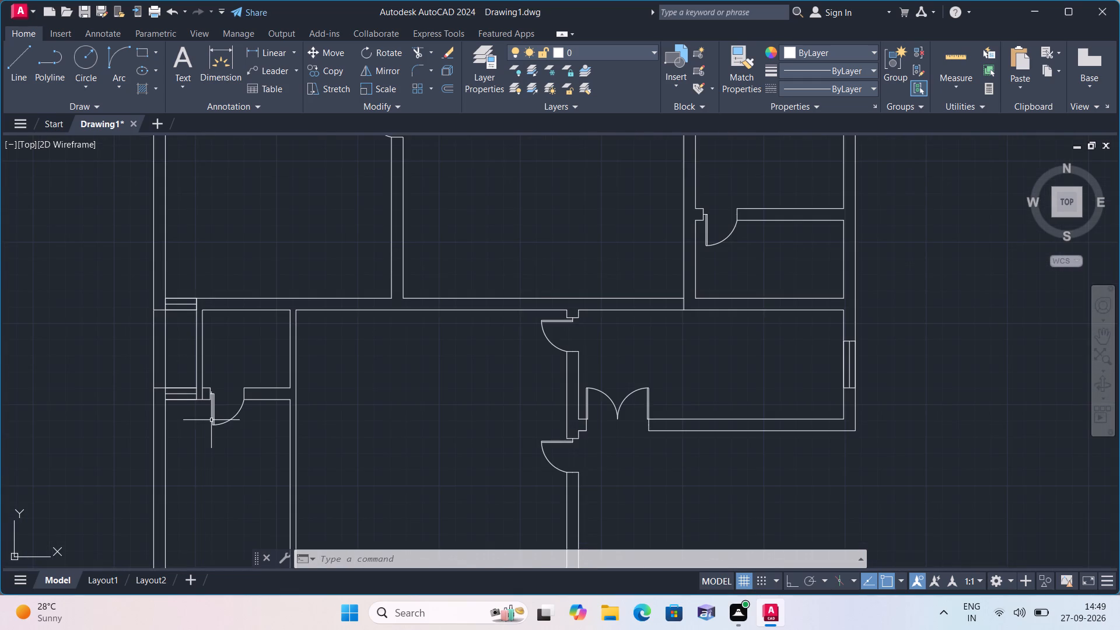
pyautogui.scroll(-2, 218, 426)
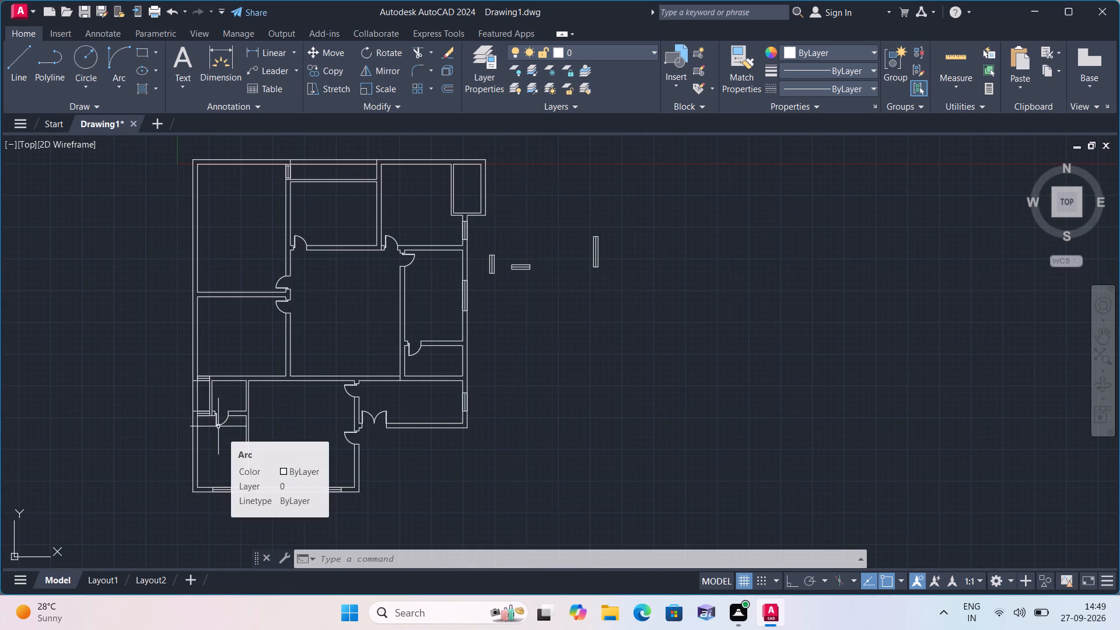
pyautogui.scroll(-1, 218, 426)
pyautogui.moveTo(213, 425); pyautogui.dragTo(195, 411, button='middle')
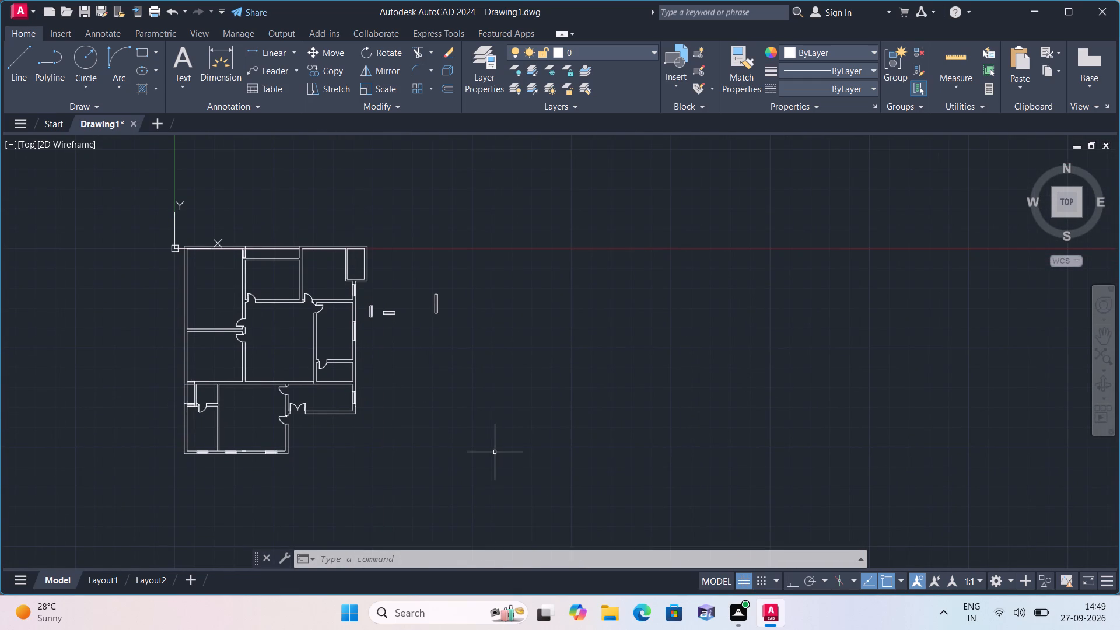
pyautogui.moveTo(484, 452); pyautogui.dragTo(408, 403, button='middle')
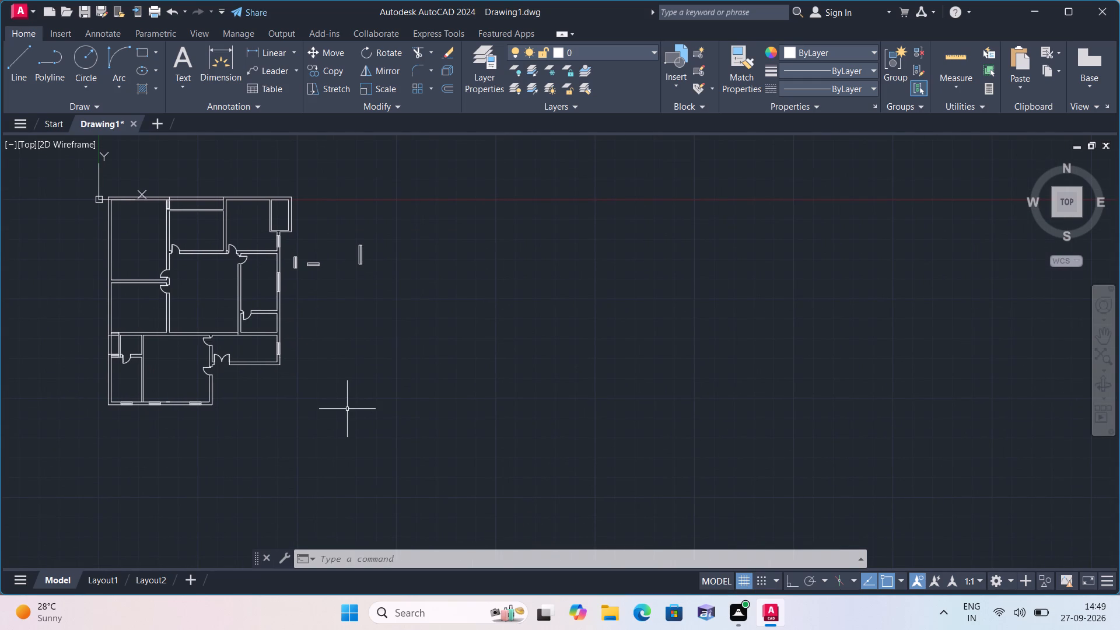
pyautogui.moveTo(202, 421); pyautogui.dragTo(208, 490, button='middle')
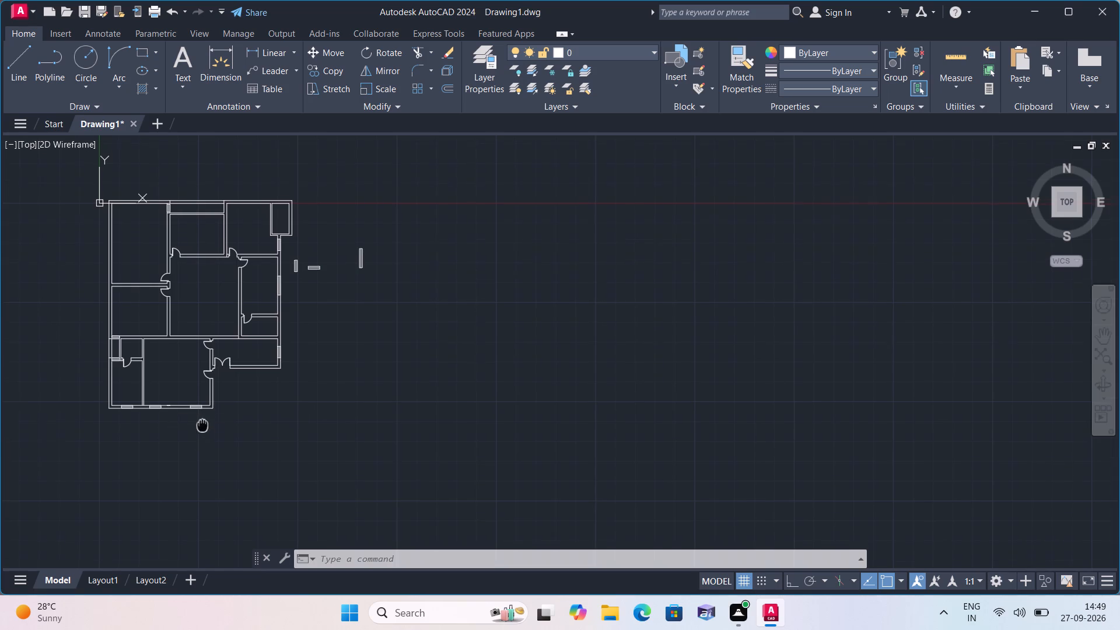
pyautogui.moveTo(208, 490); pyautogui.dragTo(209, 519, button='middle')
pyautogui.scroll(3, 296, 397)
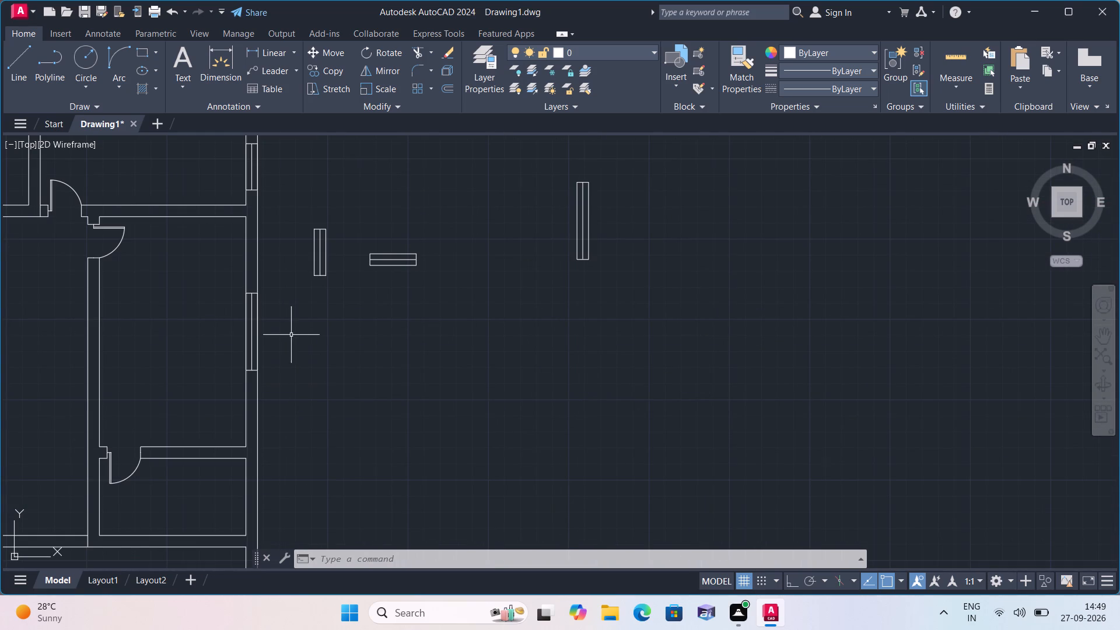
pyautogui.click(298, 212)
pyautogui.click(612, 327)
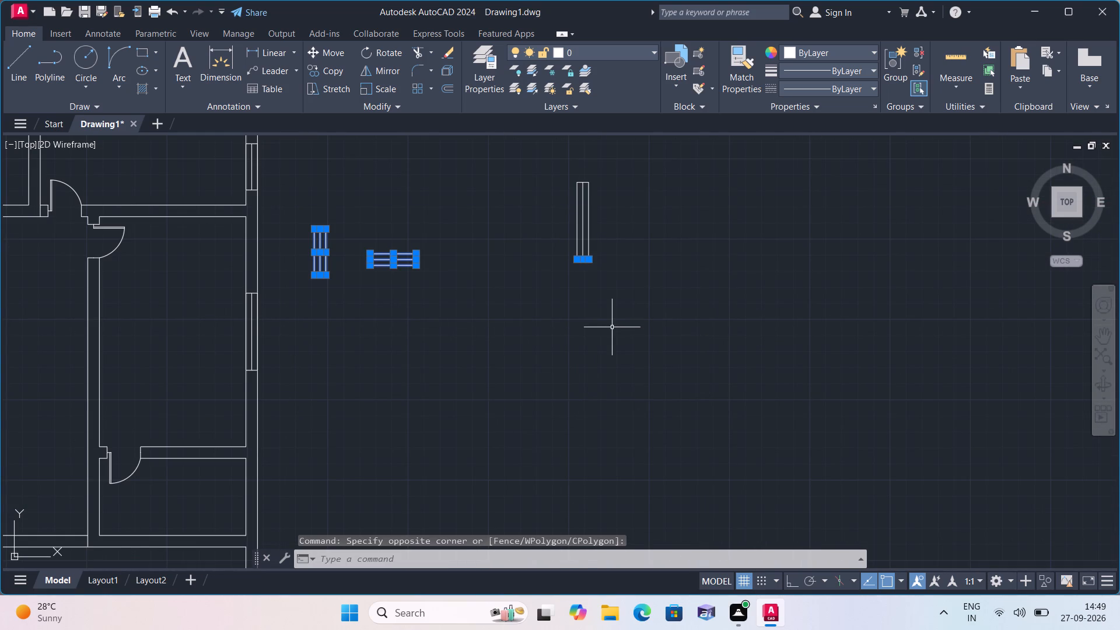
pyautogui.moveTo(717, 330); pyautogui.dragTo(708, 317)
pyautogui.click(479, 143)
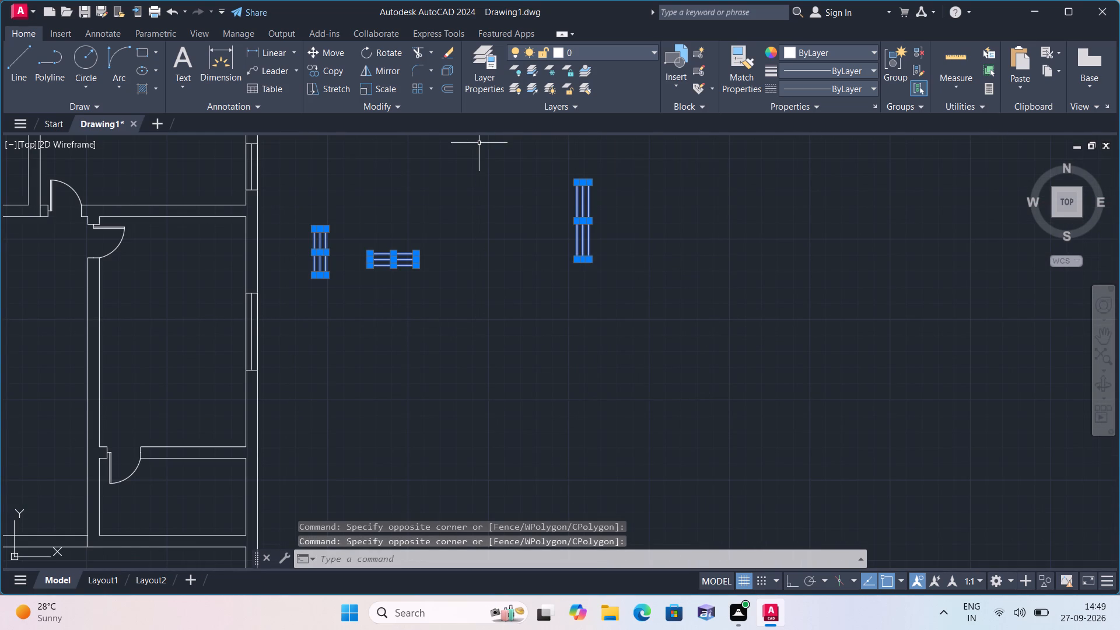
pyautogui.press('Delete')
# Draw a closed horizontal window outline 2' long and 4.5" deep with Ortho lines in the empty area east of the building.
pyautogui.write('l')
pyautogui.press('space')
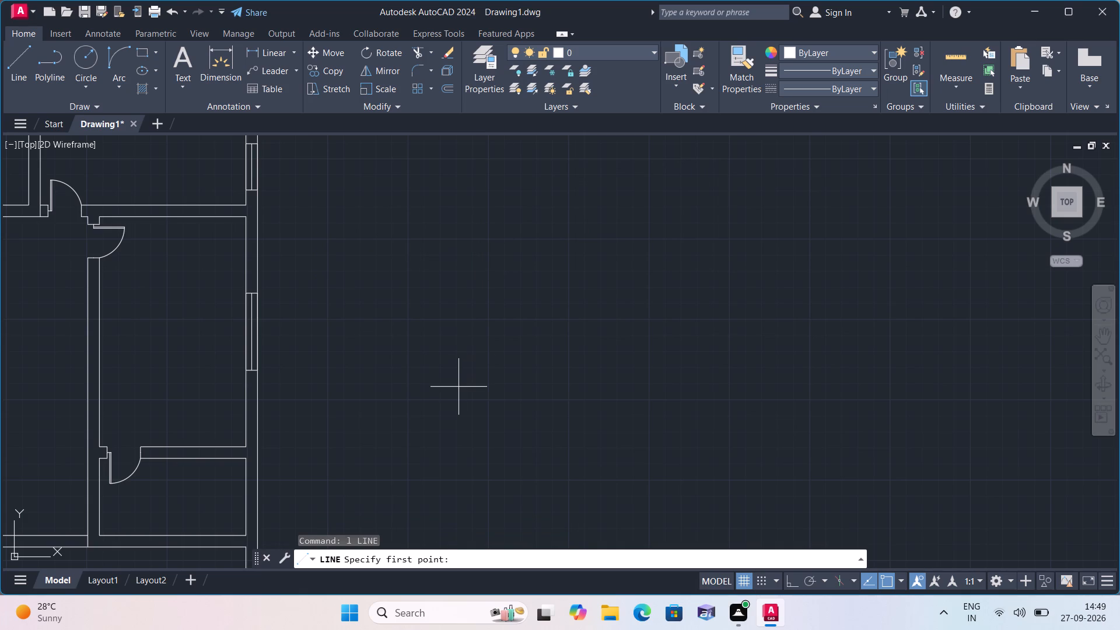
pyautogui.press('F8')
pyautogui.click(411, 439)
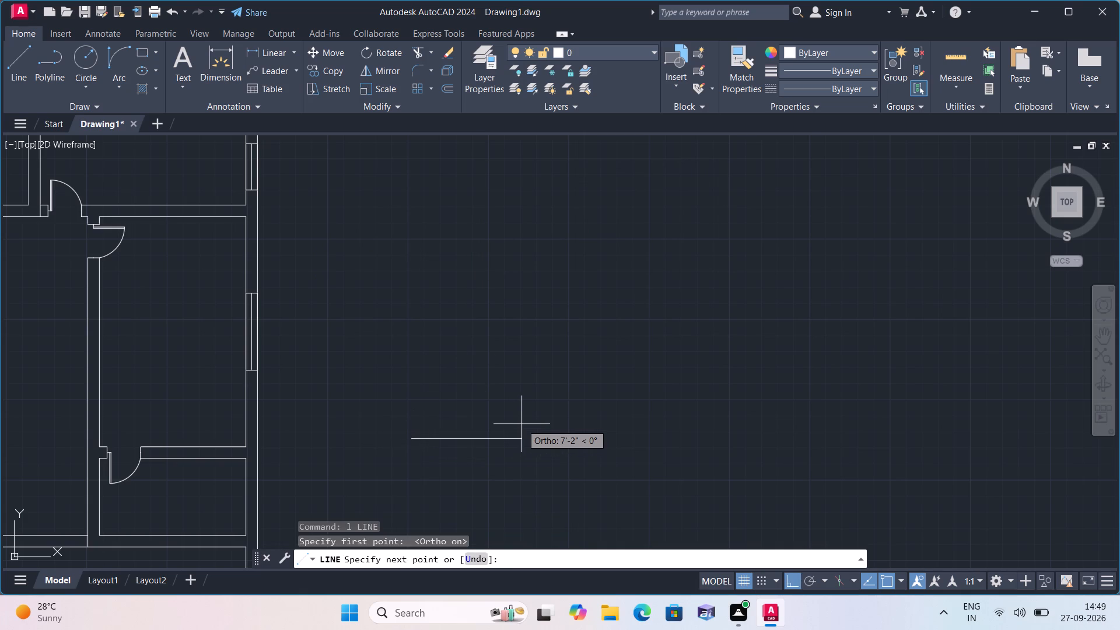
pyautogui.write("2'")
pyautogui.press('space')
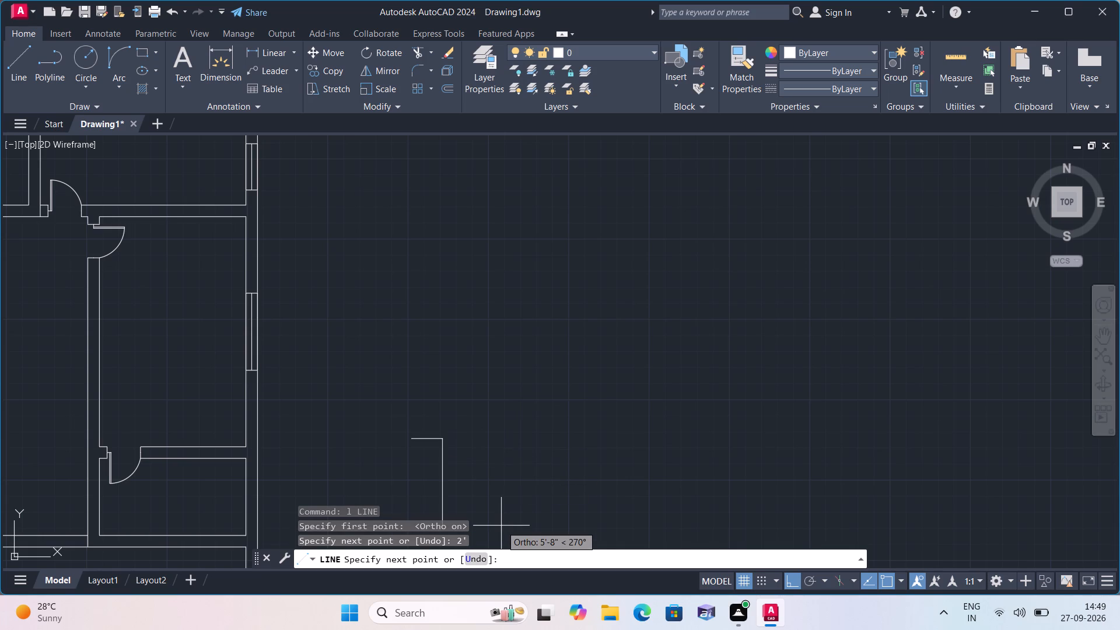
pyautogui.write('4.5')
pyautogui.write('"')
pyautogui.press('space')
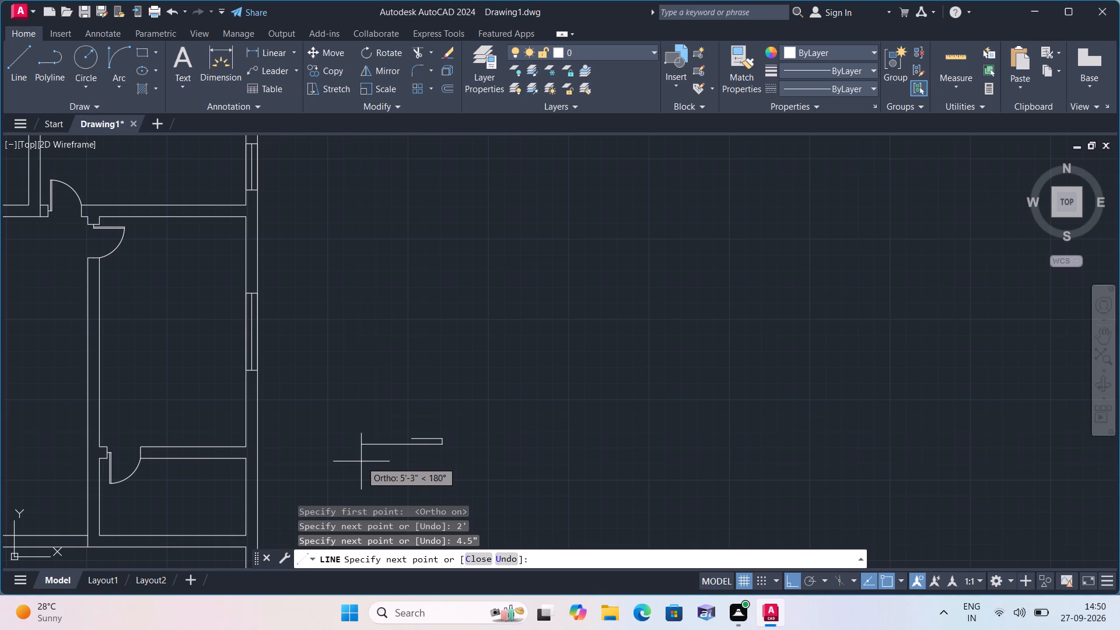
pyautogui.write("2'")
pyautogui.press('space')
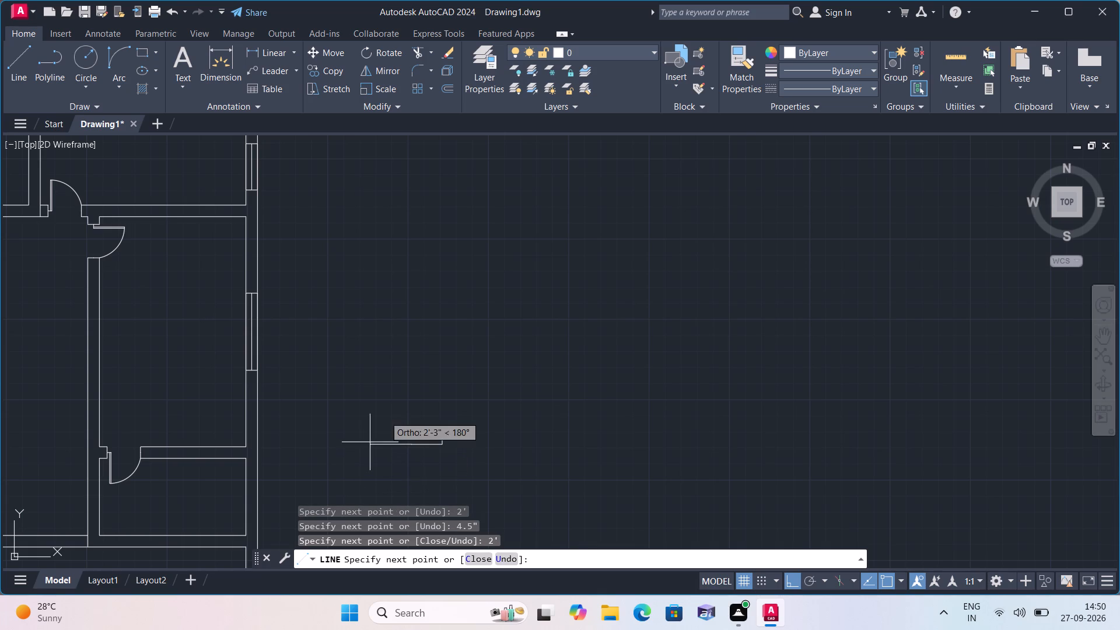
pyautogui.click(415, 435)
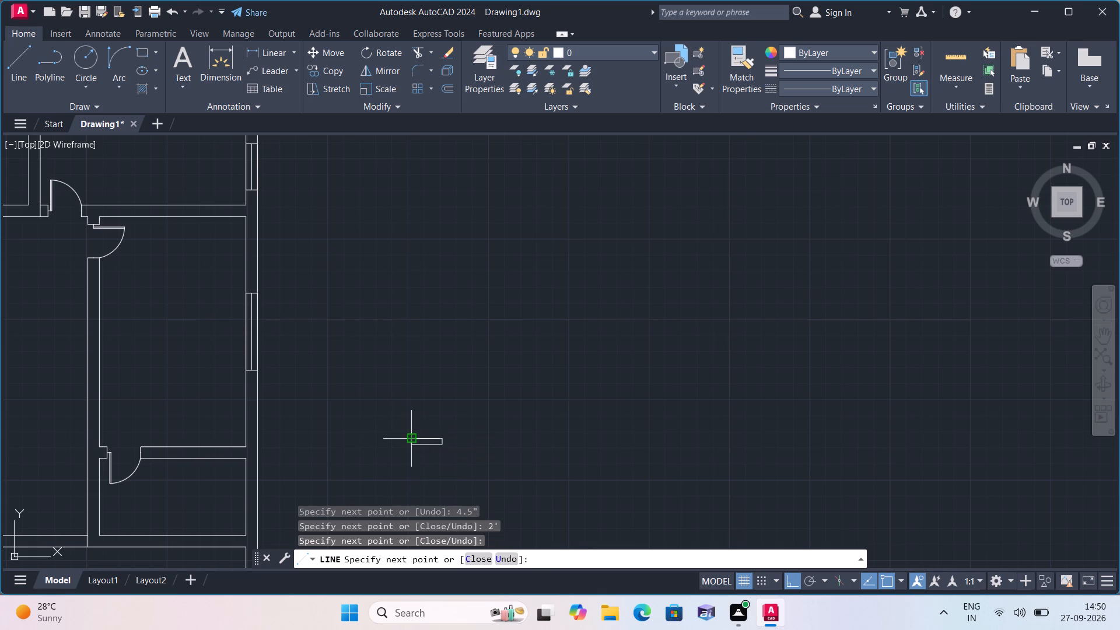
pyautogui.press('space')
# Draw a horizontal centre line between the midpoints of the window outline's two short sides.
pyautogui.press('space')
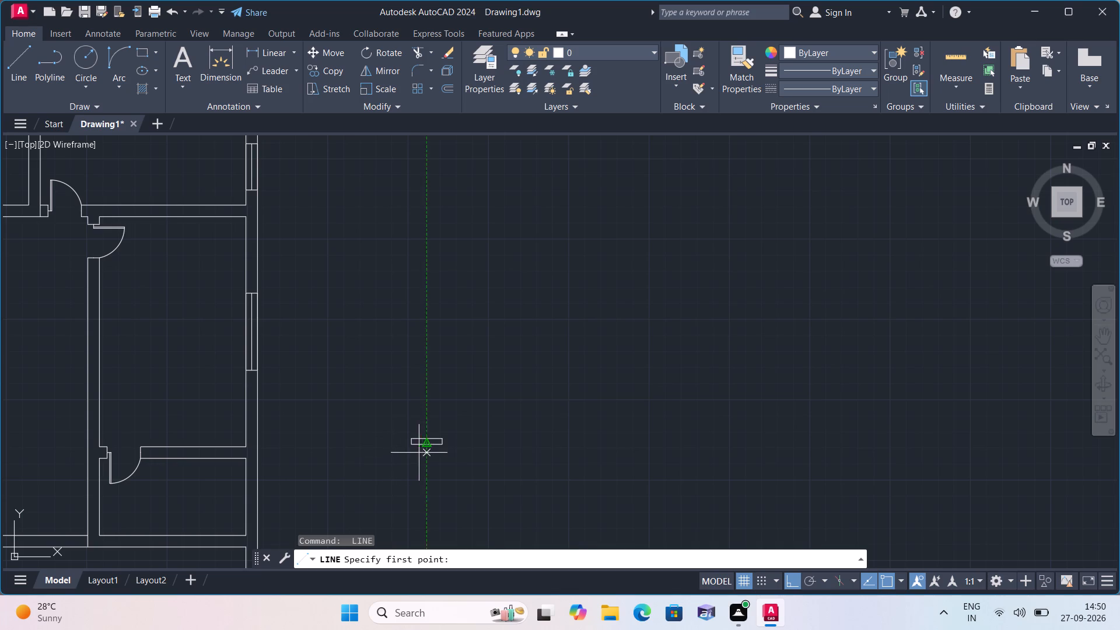
pyautogui.scroll(3, 411, 440)
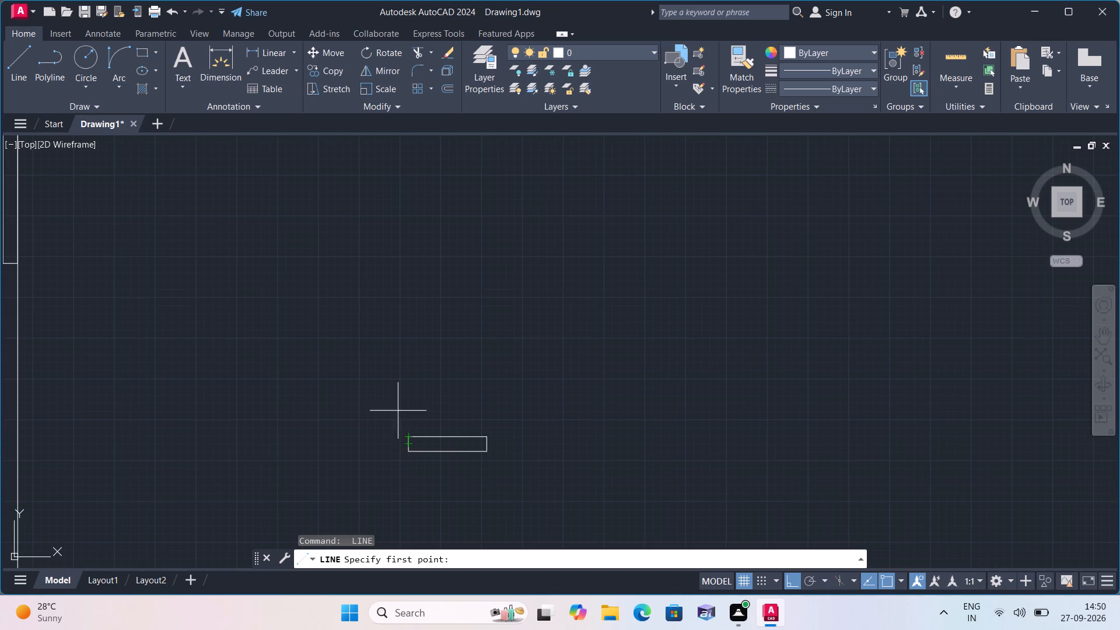
pyautogui.scroll(3, 408, 441)
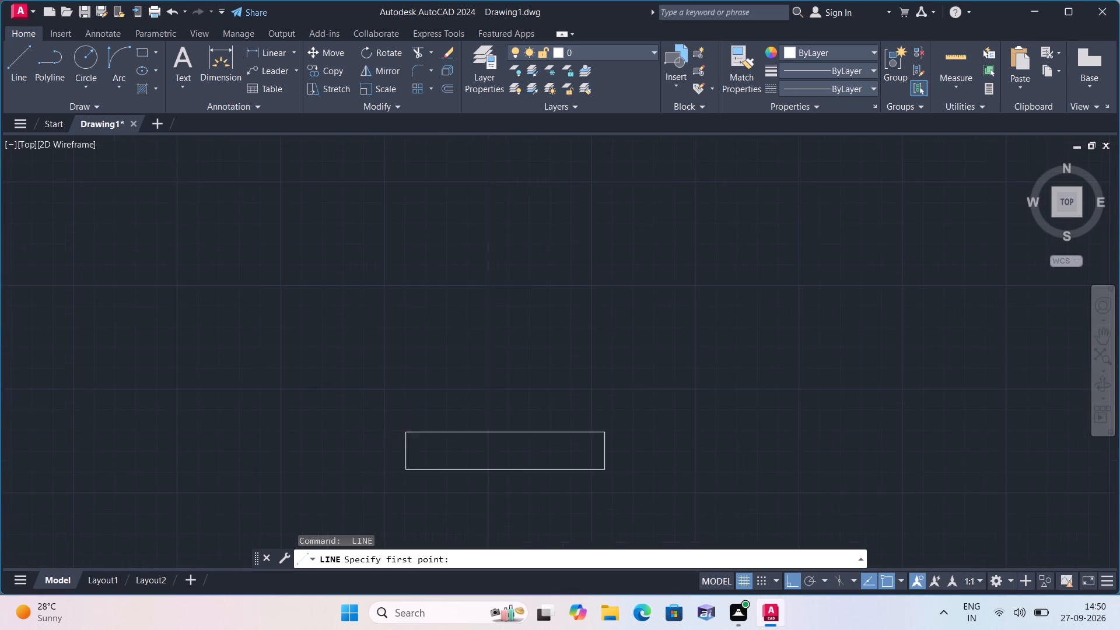
pyautogui.click(403, 454)
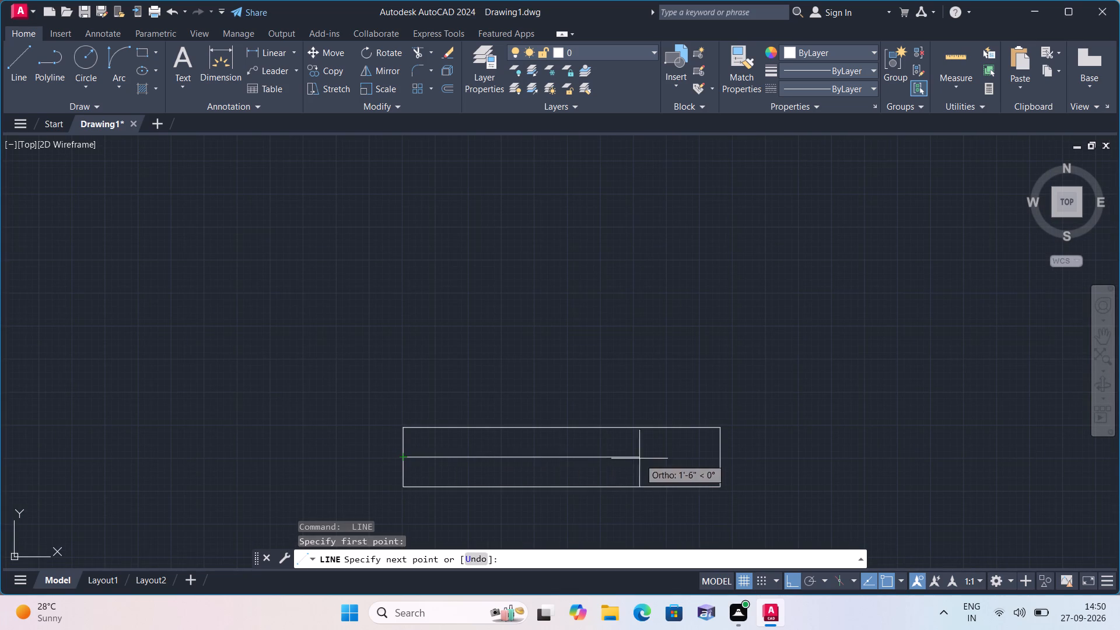
pyautogui.click(720, 456)
pyautogui.press('space')
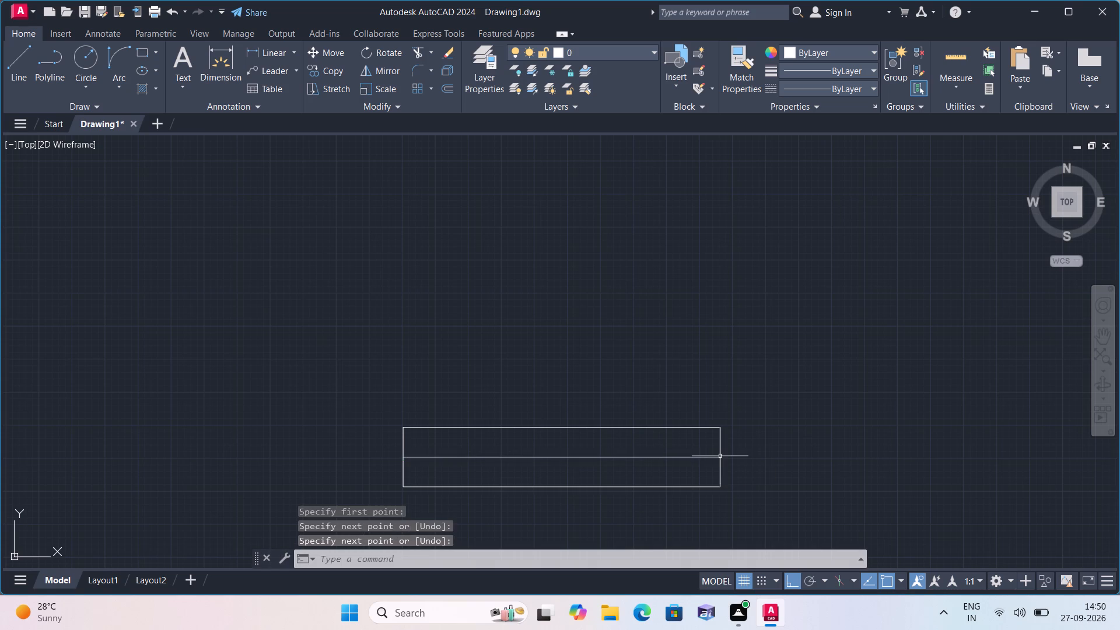
# Move the new 2' window by its top midpoint into the south wall of the small projecting room at the building's northeast corner.
pyautogui.scroll(-2, 411, 371)
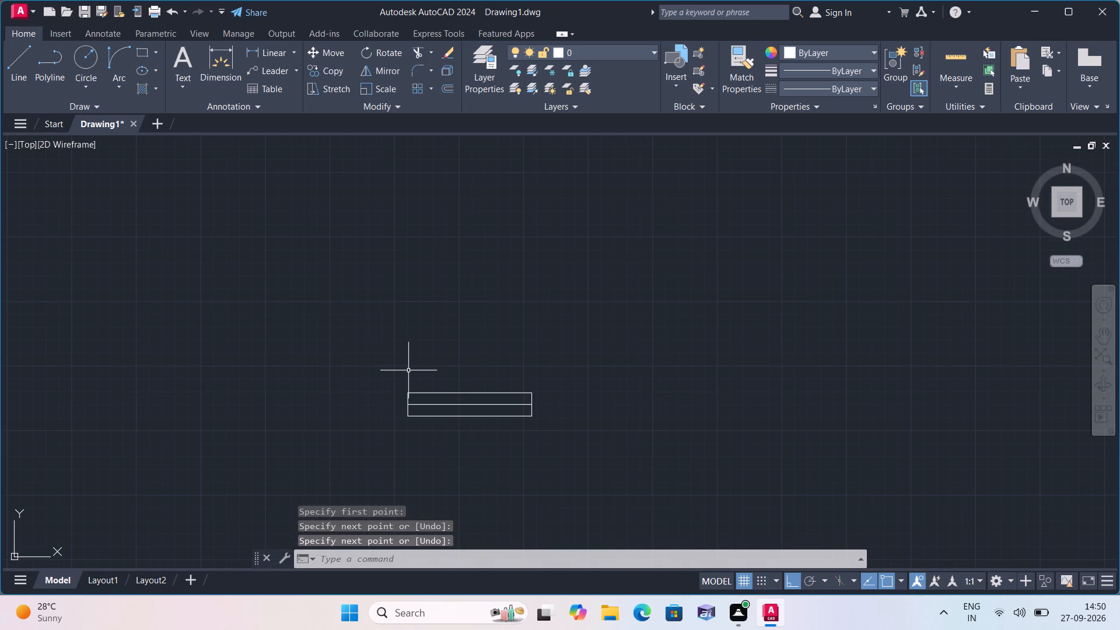
pyautogui.moveTo(376, 370); pyautogui.dragTo(383, 377)
pyautogui.click(660, 440)
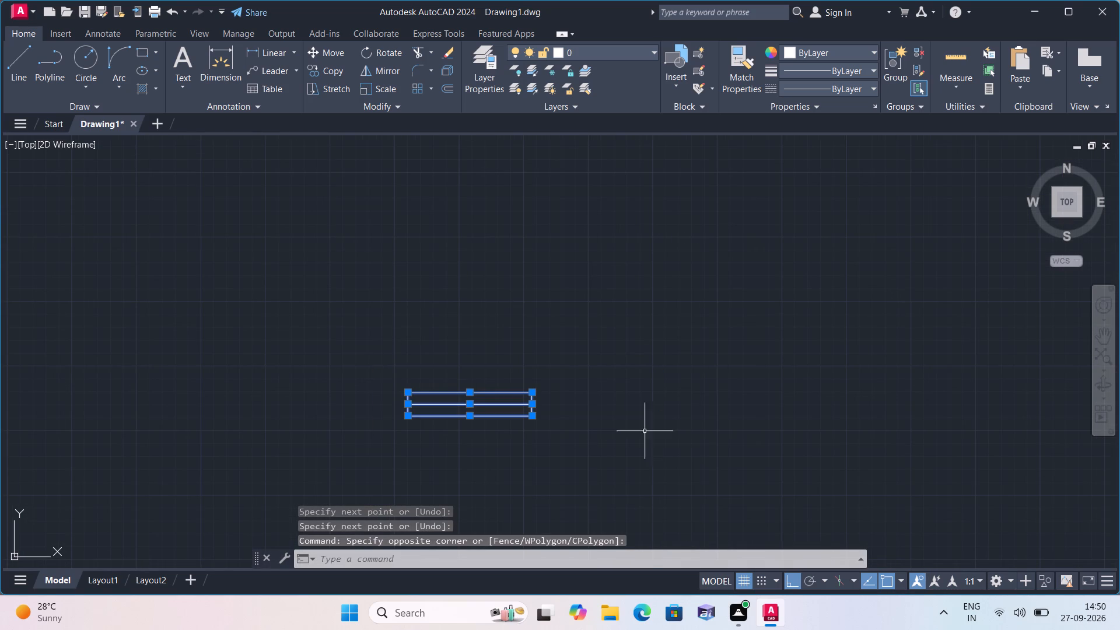
pyautogui.click(336, 54)
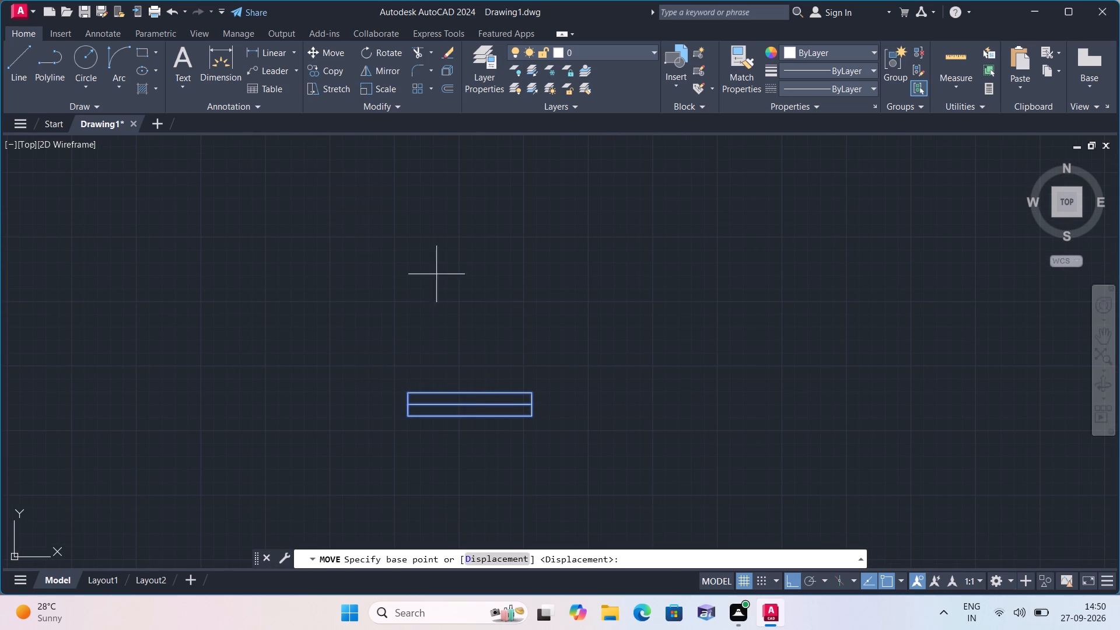
pyautogui.click(471, 390)
pyautogui.press('F8')
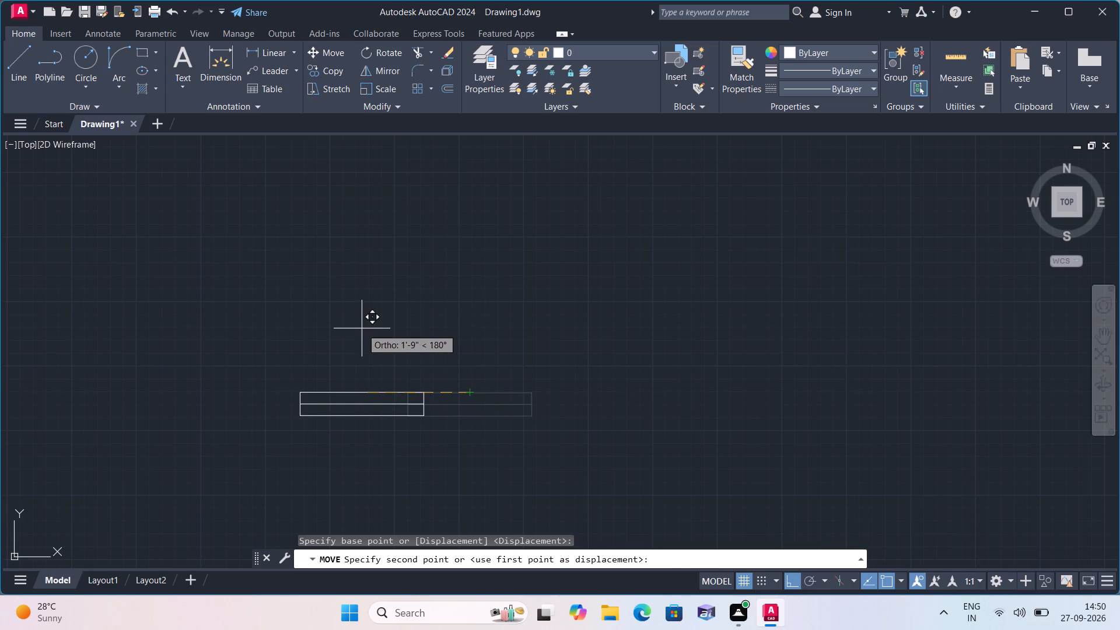
pyautogui.scroll(-6, 92, 0)
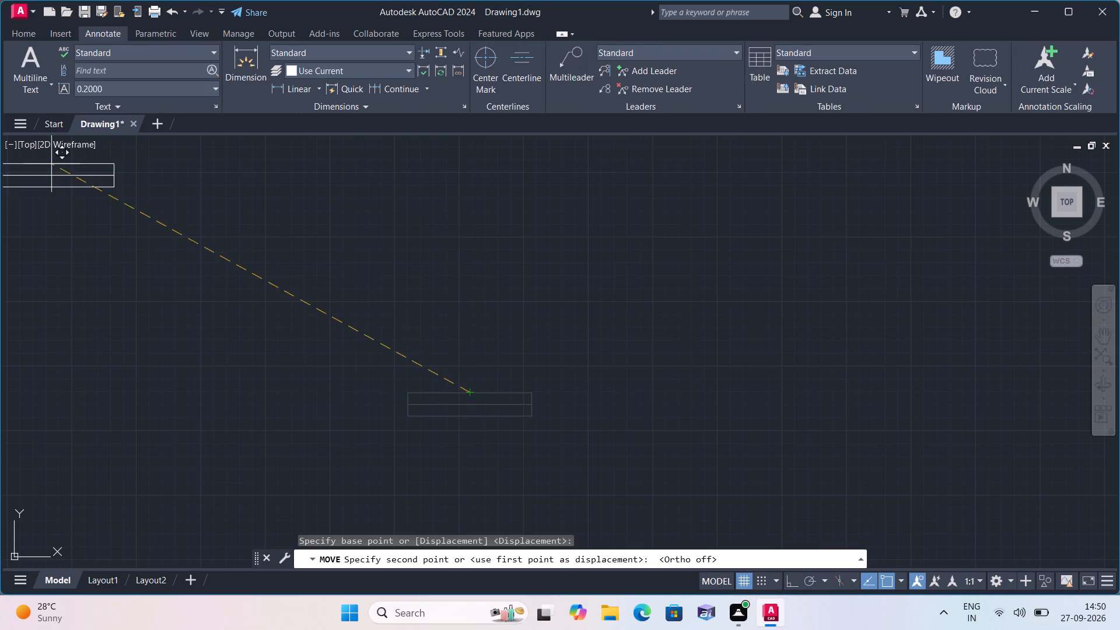
pyautogui.scroll(-2, 50, 168)
pyautogui.scroll(-2, 124, 260)
pyautogui.moveTo(178, 300); pyautogui.dragTo(281, 319, button='middle')
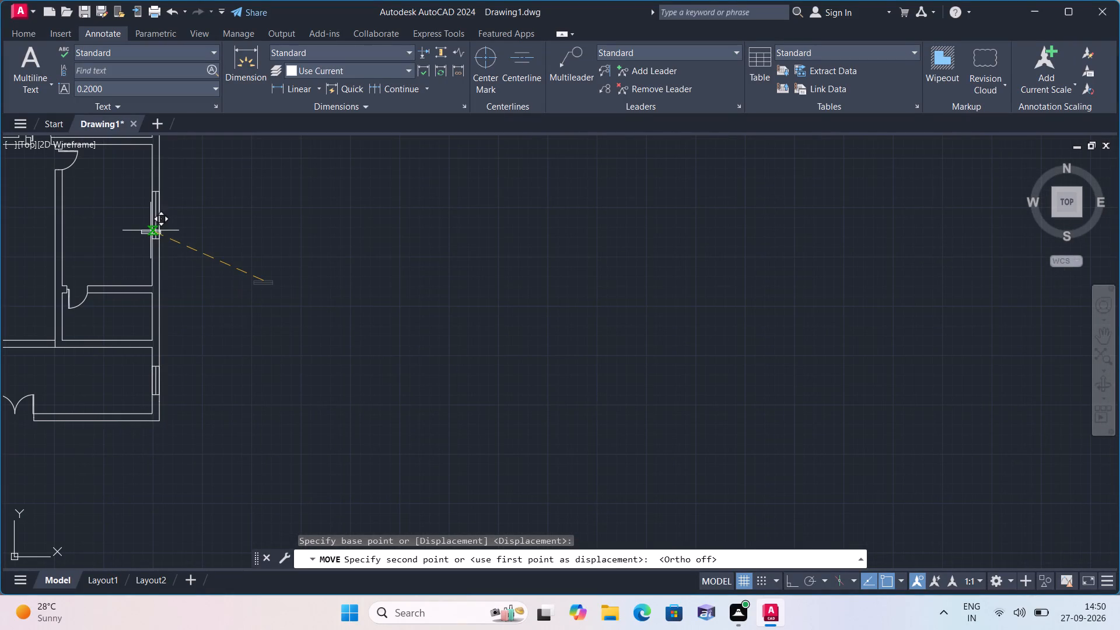
pyautogui.moveTo(122, 228); pyautogui.dragTo(159, 278, button='middle')
pyautogui.scroll(-1, 27, 176)
pyautogui.moveTo(27, 176); pyautogui.dragTo(159, 328, button='middle')
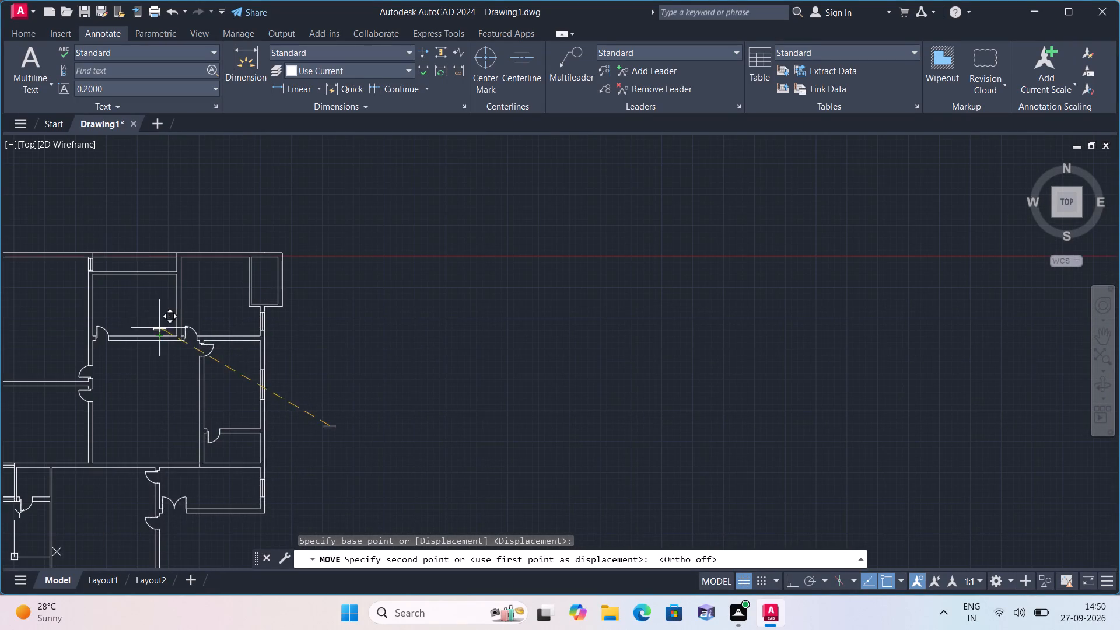
pyautogui.scroll(2, 394, 358)
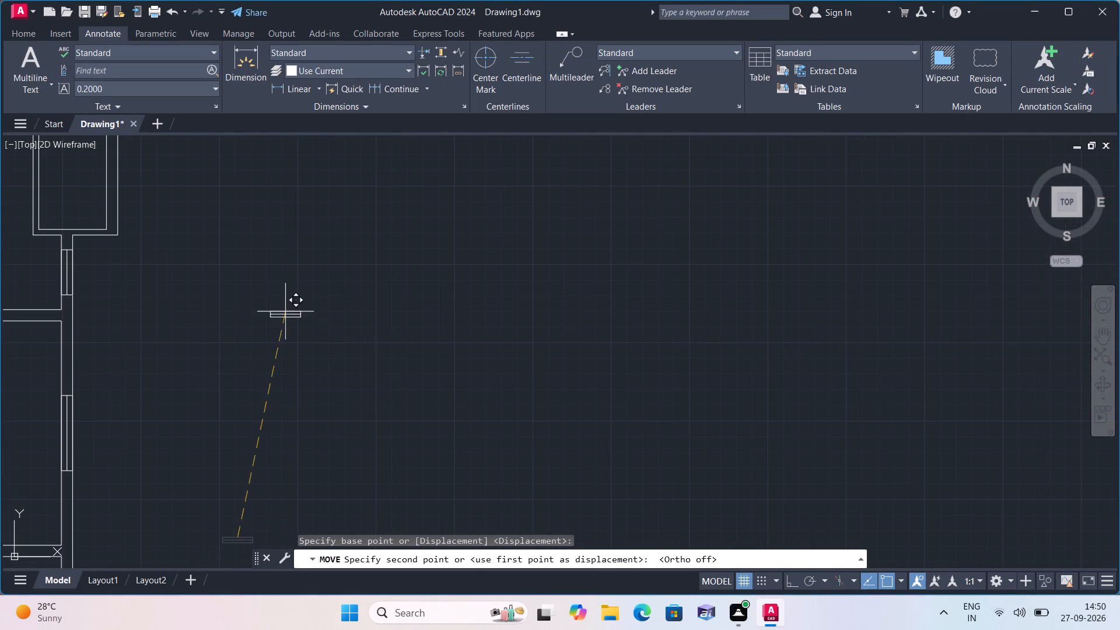
pyautogui.scroll(2, 138, 251)
pyautogui.moveTo(106, 249); pyautogui.dragTo(288, 364, button='middle')
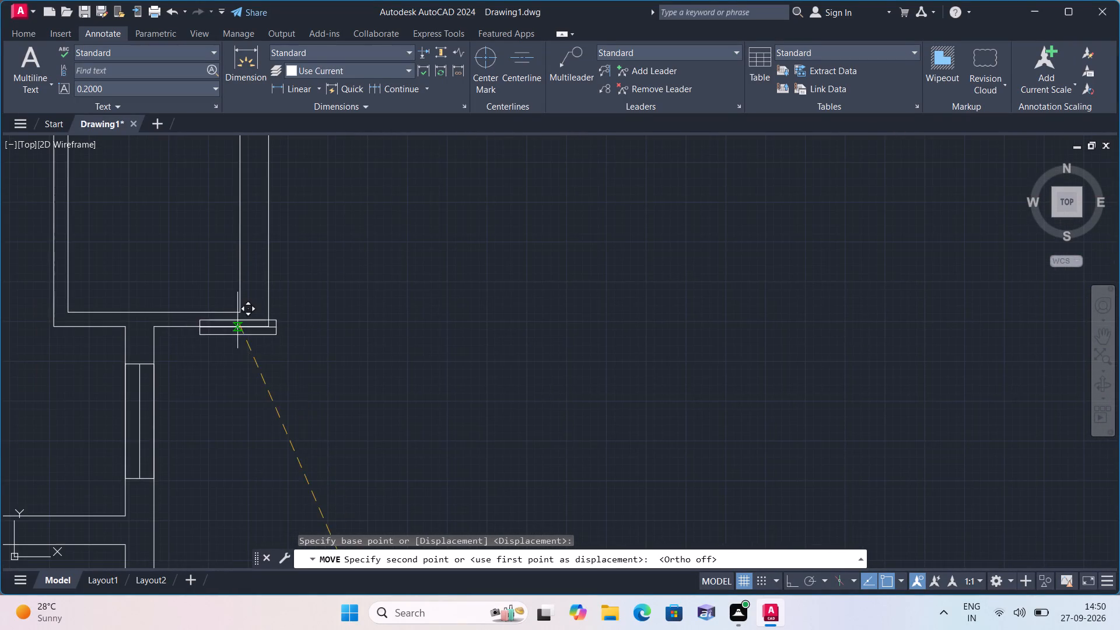
pyautogui.scroll(2, 216, 325)
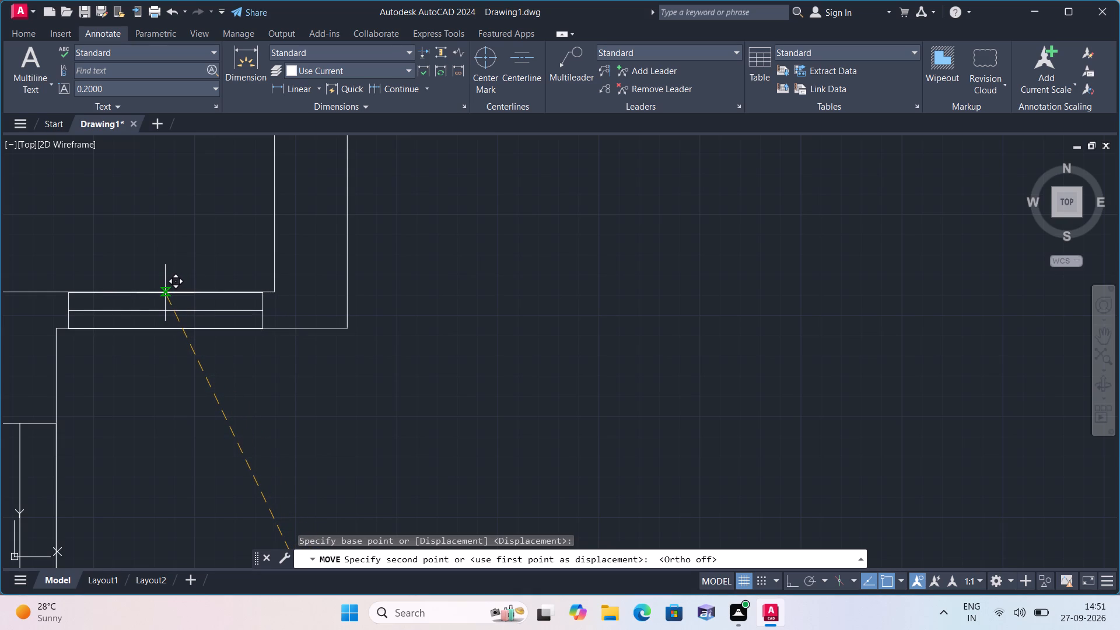
pyautogui.scroll(1, 165, 293)
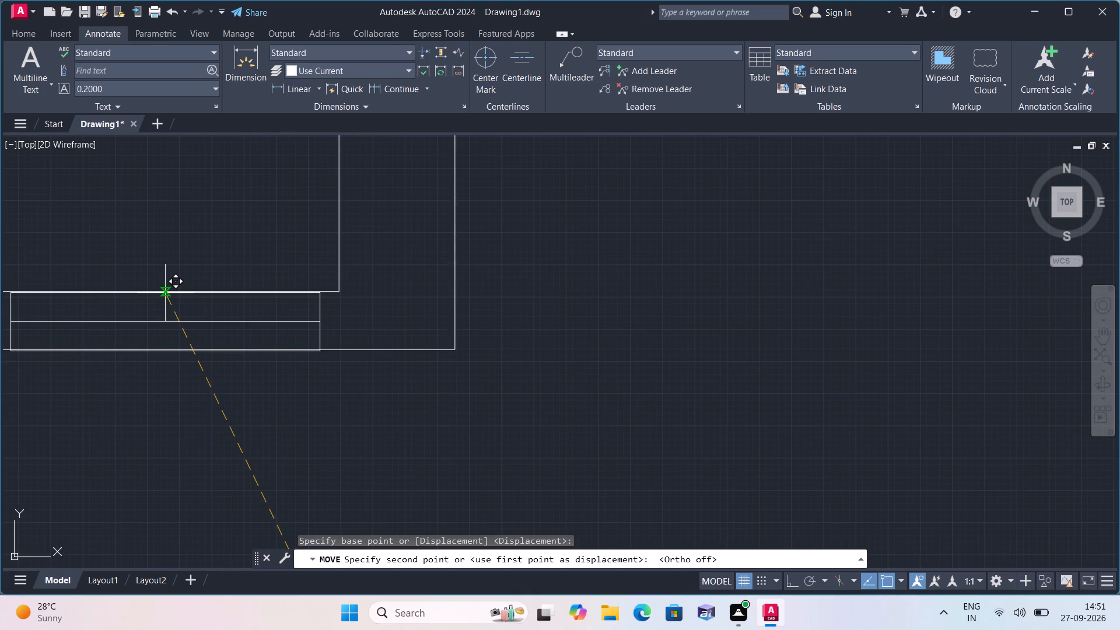
pyautogui.click(165, 292)
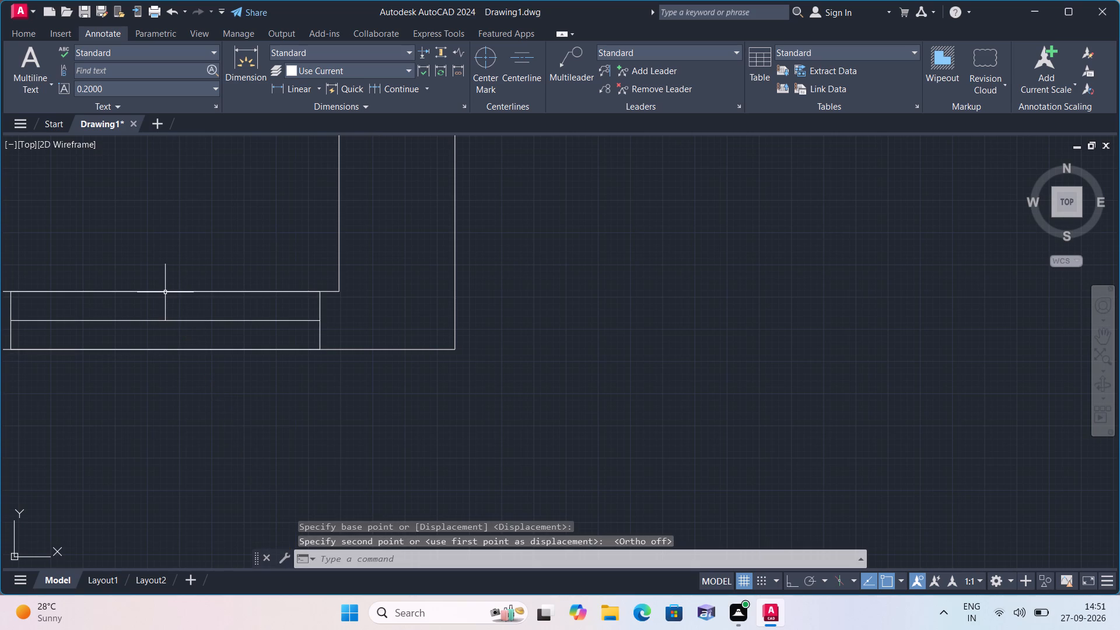
pyautogui.press('space')
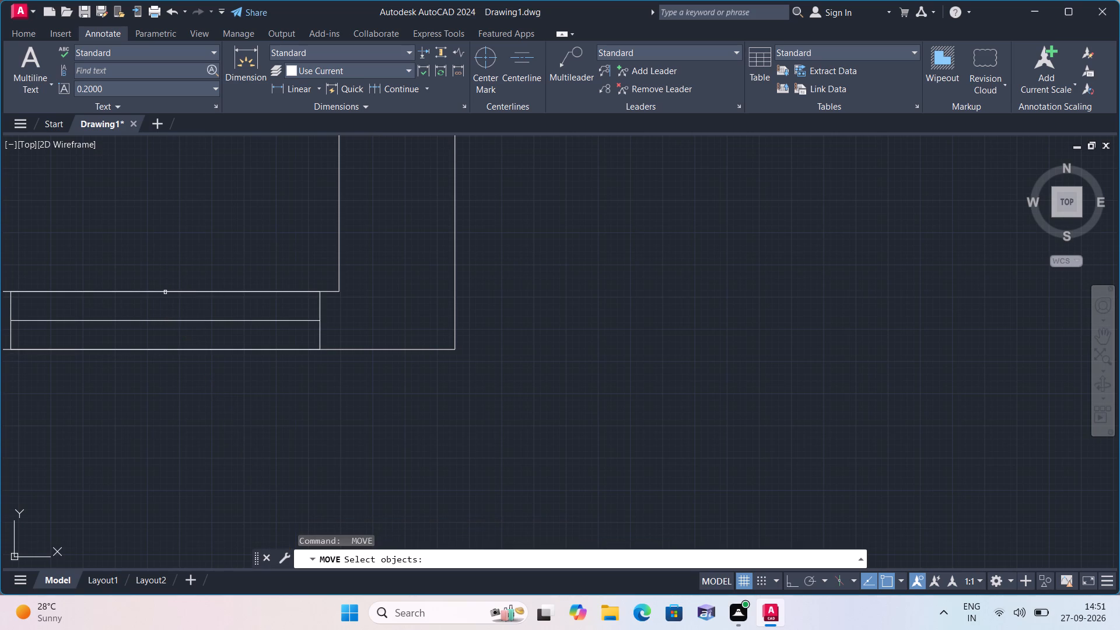
pyautogui.press('Escape')
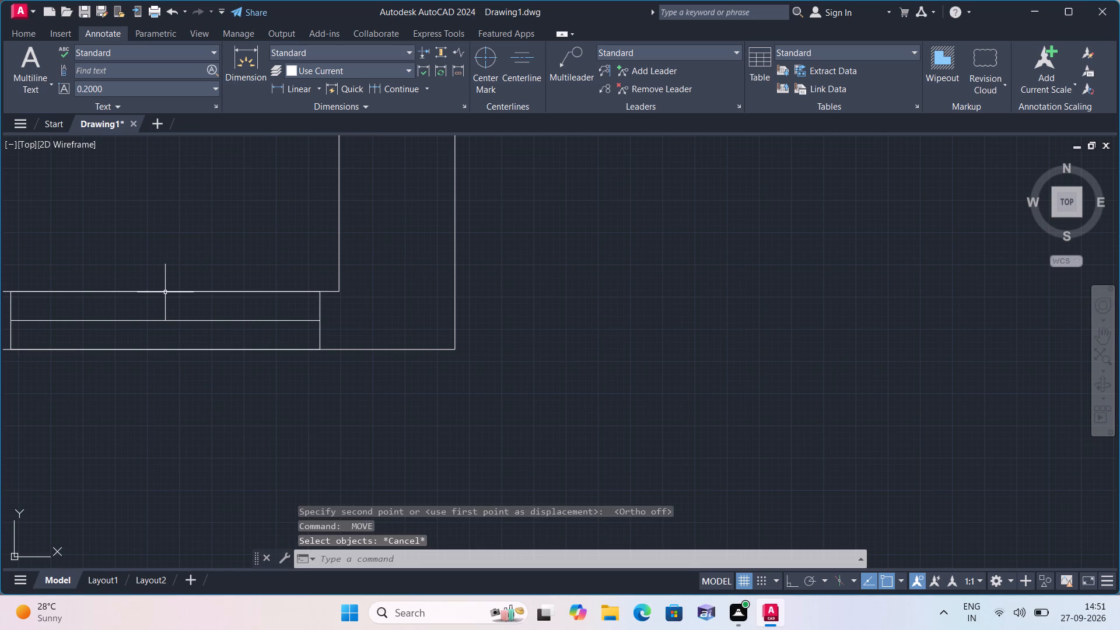
# Look over the whole floor plan, from the projecting northeast room down to the southwest rooms.
pyautogui.scroll(-3, 170, 303)
pyautogui.scroll(-1, 278, 350)
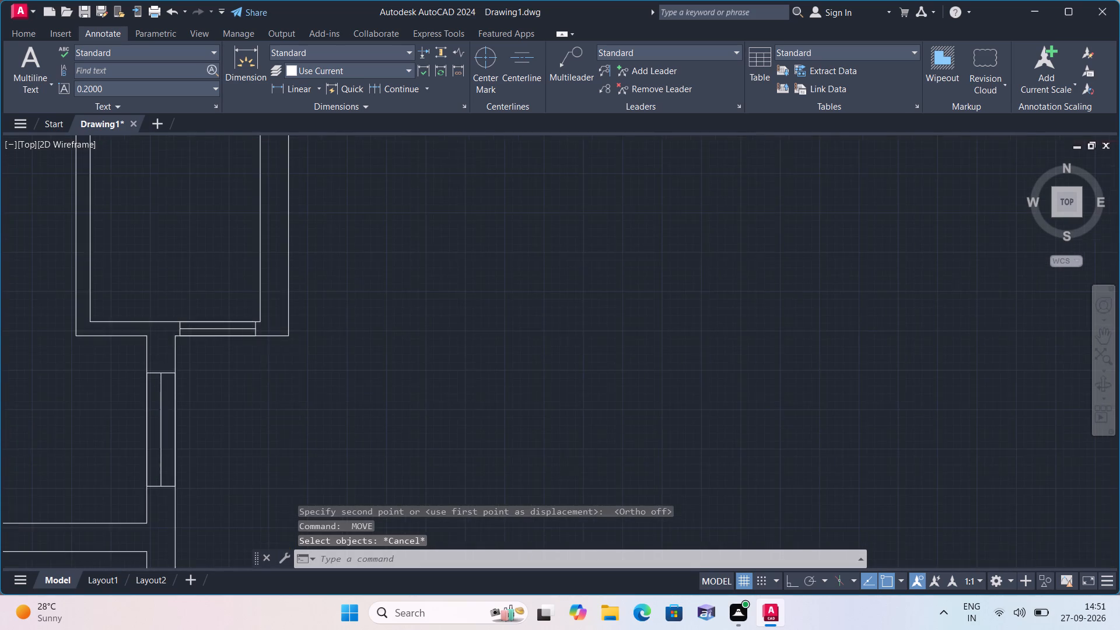
pyautogui.scroll(-2, 182, 373)
pyautogui.moveTo(114, 377); pyautogui.dragTo(377, 368, button='middle')
pyautogui.scroll(-1, 114, 377)
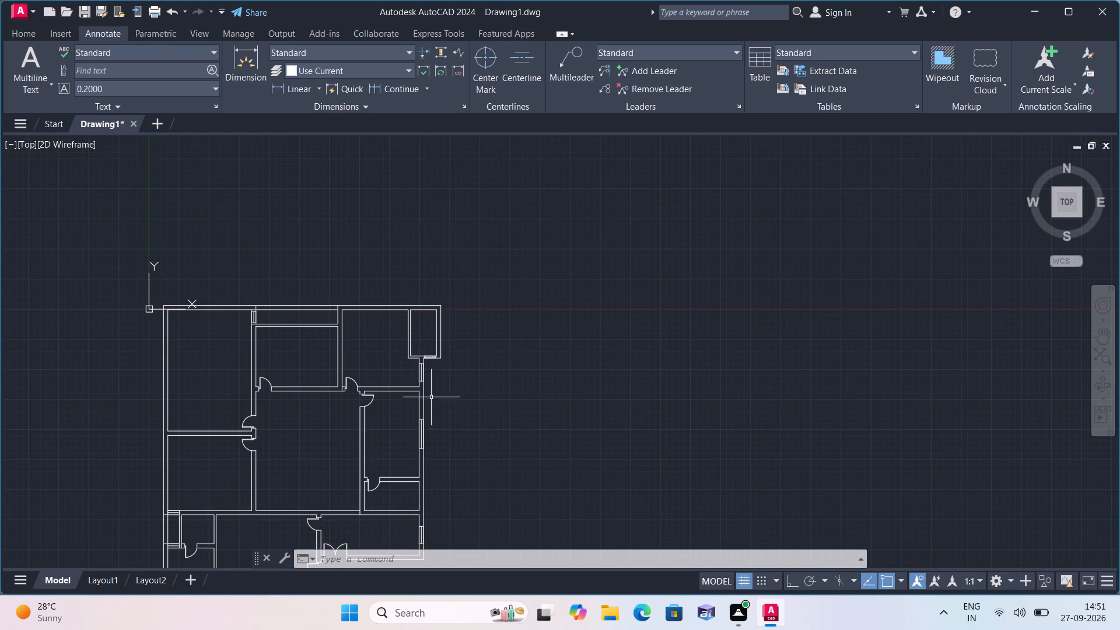
pyautogui.moveTo(433, 402); pyautogui.dragTo(430, 370, button='middle')
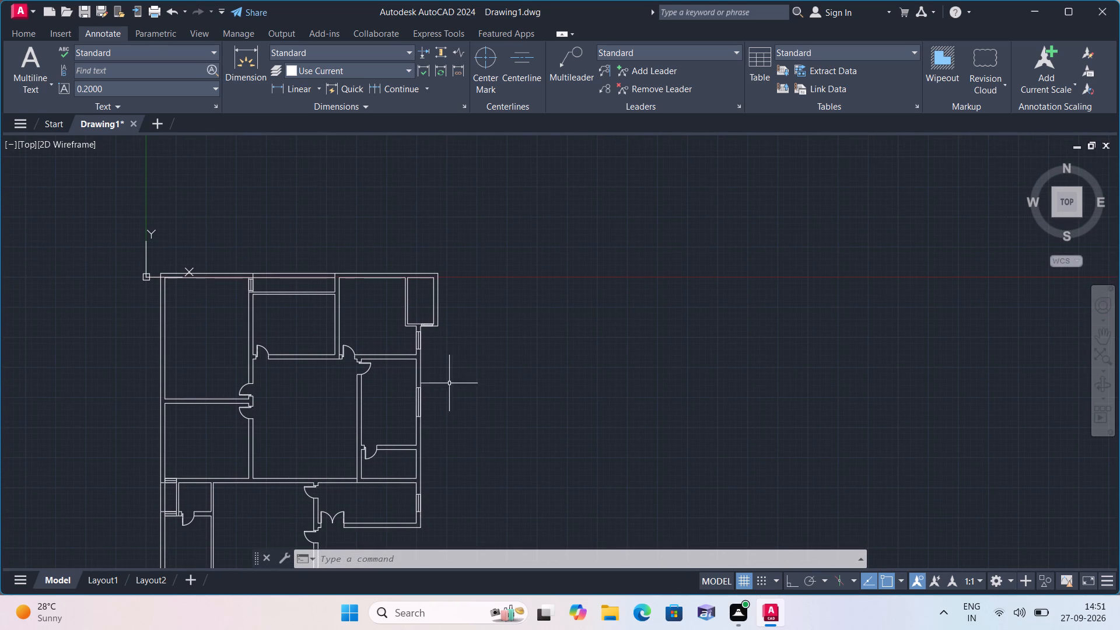
pyautogui.moveTo(465, 419); pyautogui.dragTo(423, 322, button='middle')
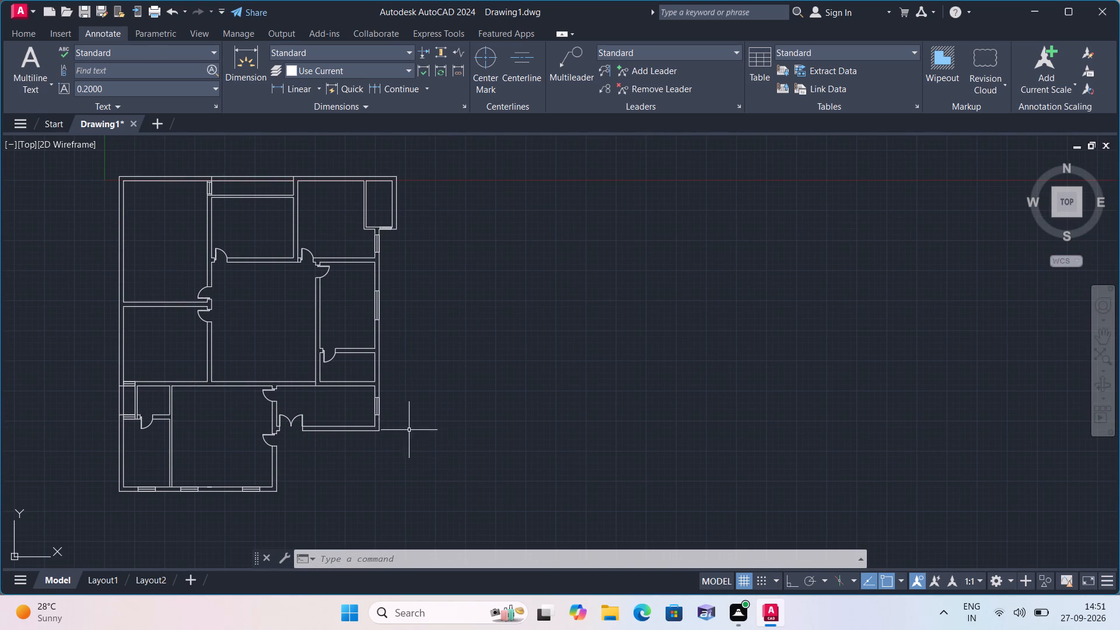
pyautogui.moveTo(170, 471); pyautogui.dragTo(210, 397, button='middle')
pyautogui.scroll(-1, 210, 397)
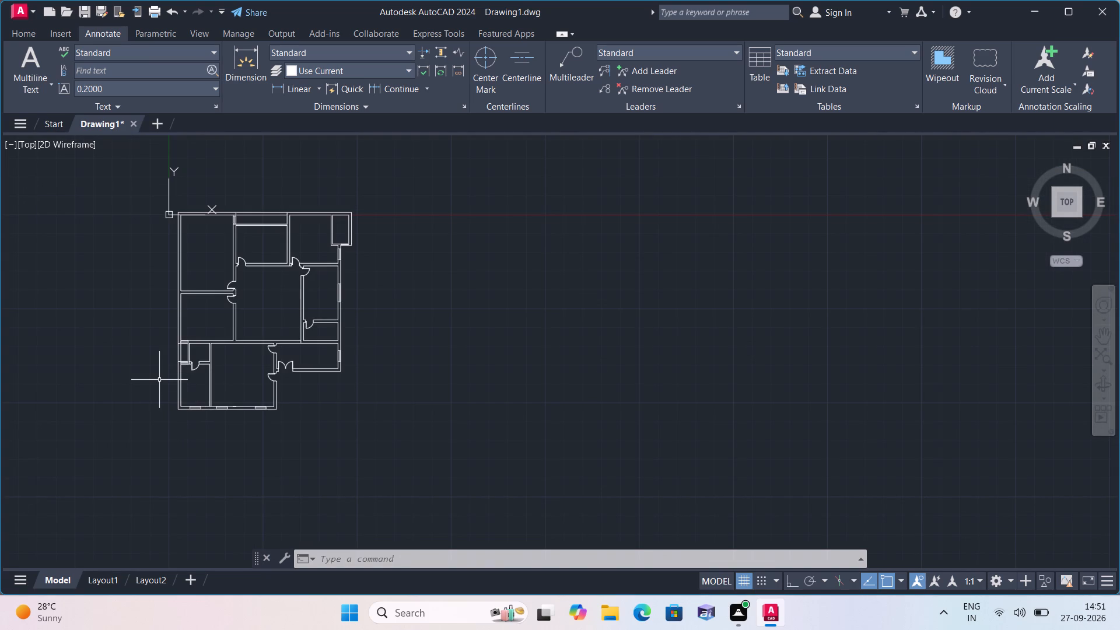
pyautogui.scroll(1, 164, 391)
pyautogui.moveTo(167, 388); pyautogui.dragTo(202, 454, button='middle')
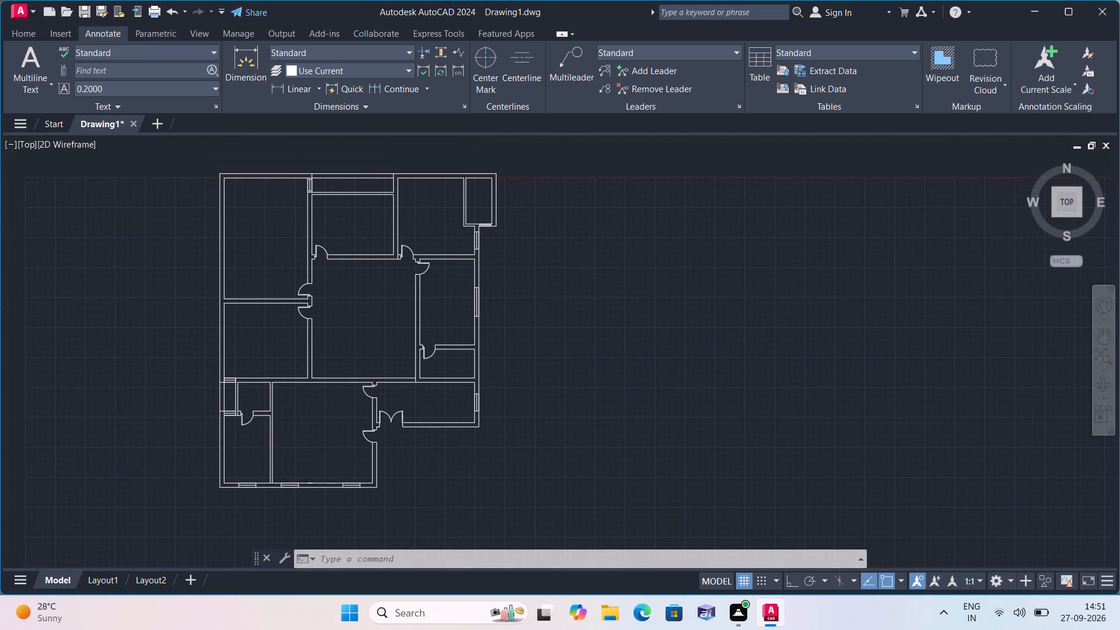
# Draw two short vertical Ortho lines across the small southwest room's north wall, one near its west end and one at its midpoint.
pyautogui.write('l')
pyautogui.press('space')
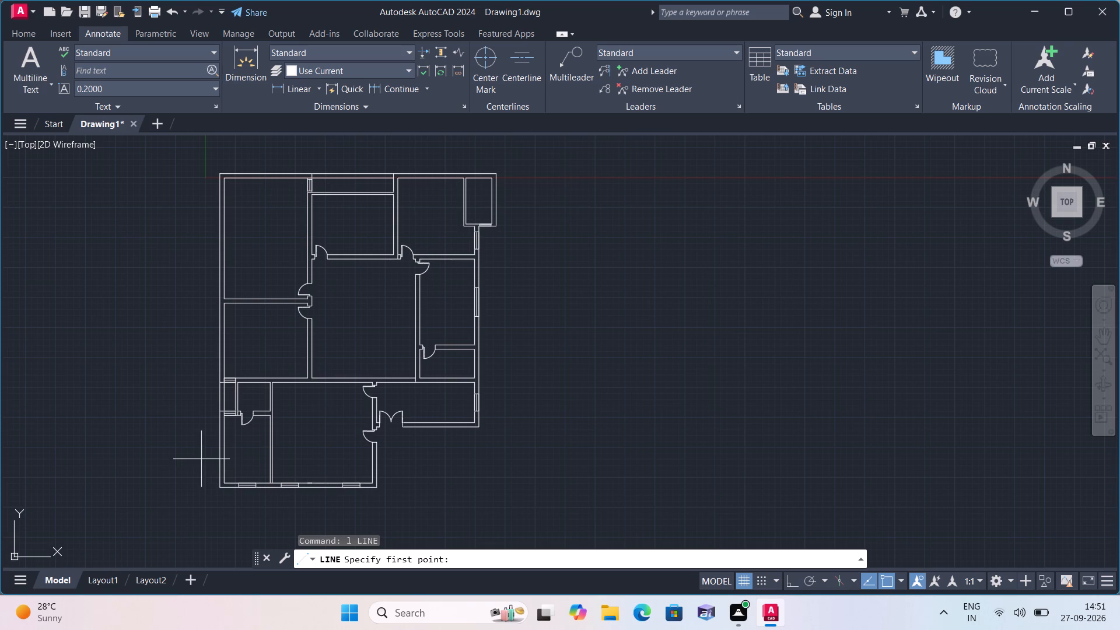
pyautogui.scroll(1, 258, 367)
pyautogui.scroll(-1, 225, 408)
pyautogui.moveTo(225, 408); pyautogui.dragTo(323, 398, button='middle')
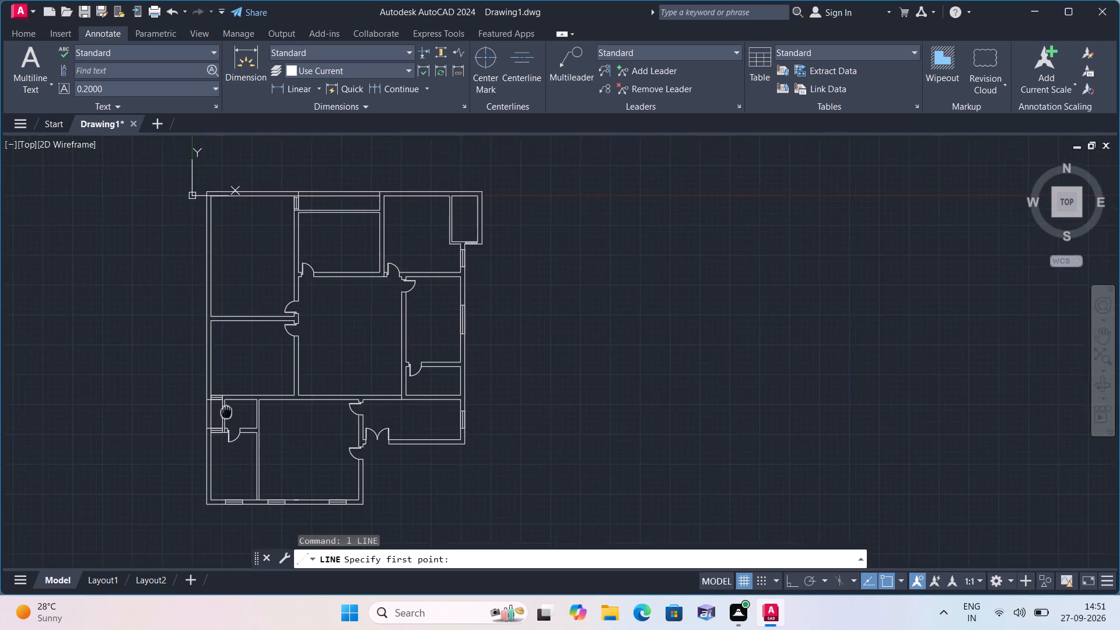
pyautogui.moveTo(323, 398); pyautogui.dragTo(367, 386, button='middle')
pyautogui.scroll(2, 279, 395)
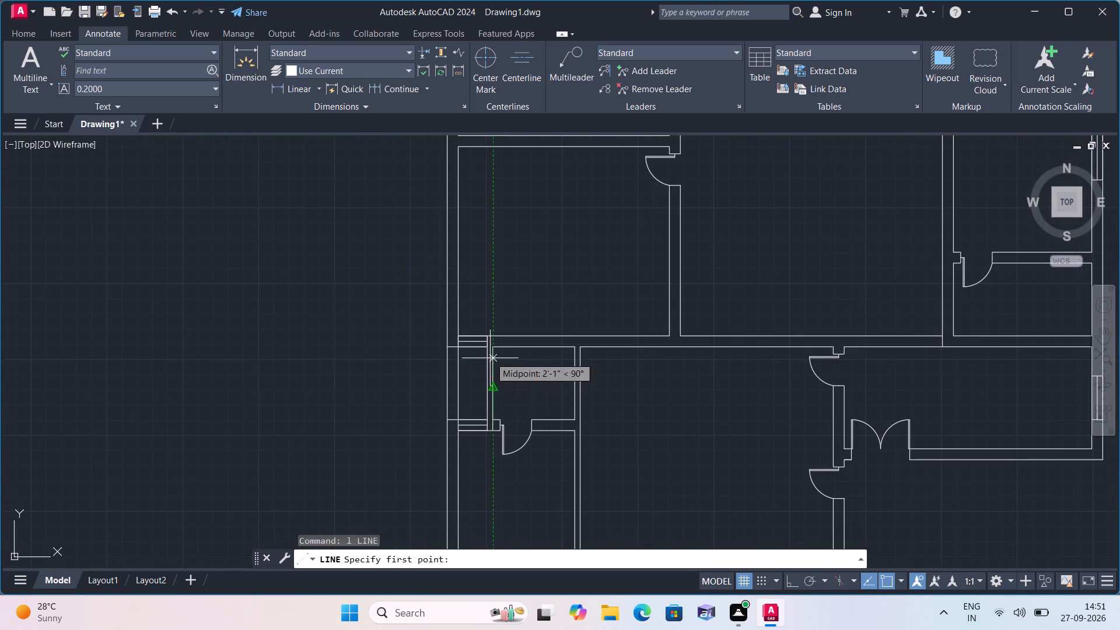
pyautogui.scroll(2, 490, 355)
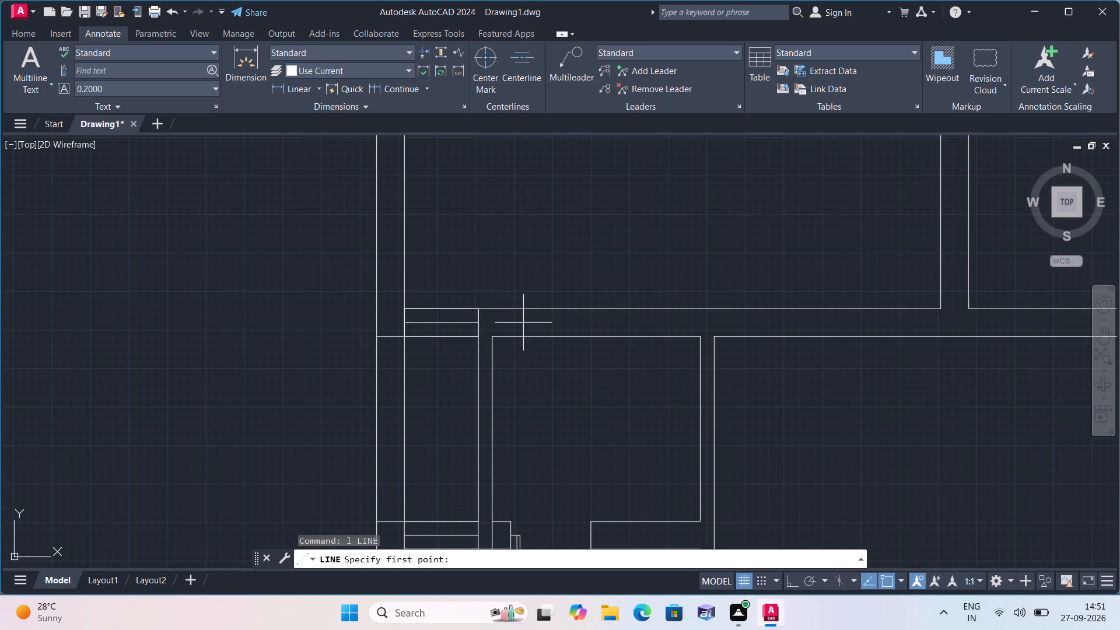
pyautogui.click(509, 338)
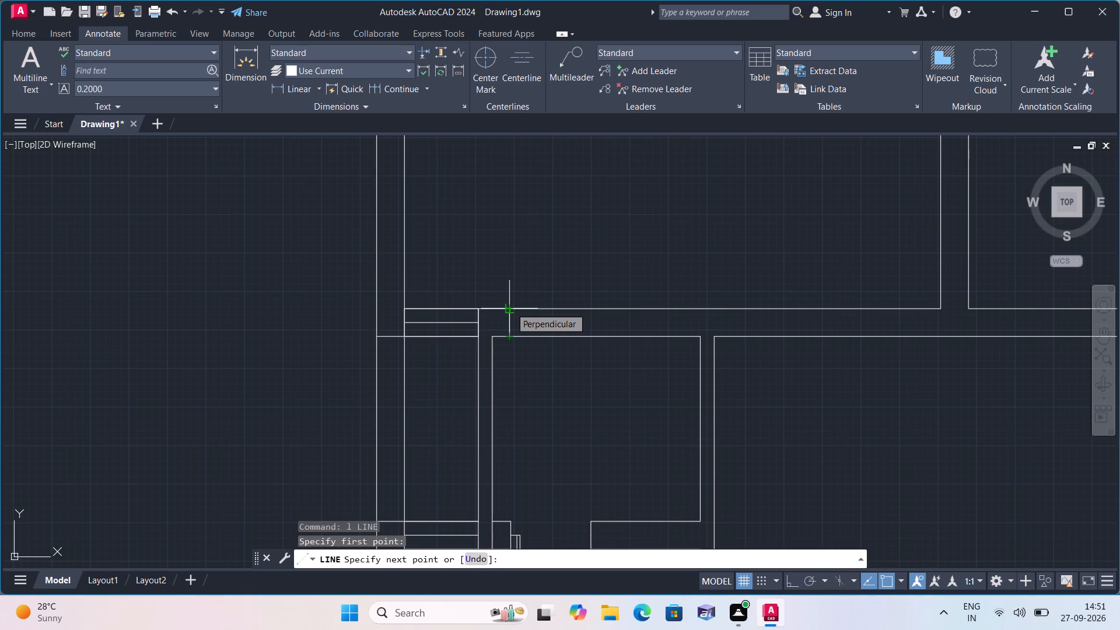
pyautogui.press('F8')
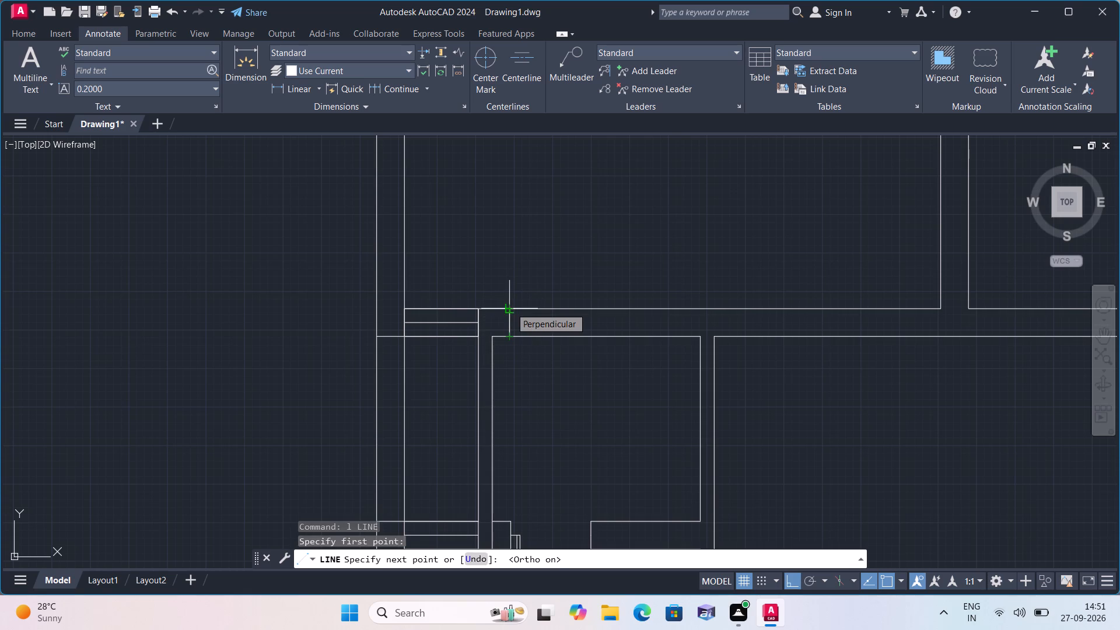
pyautogui.click(510, 307)
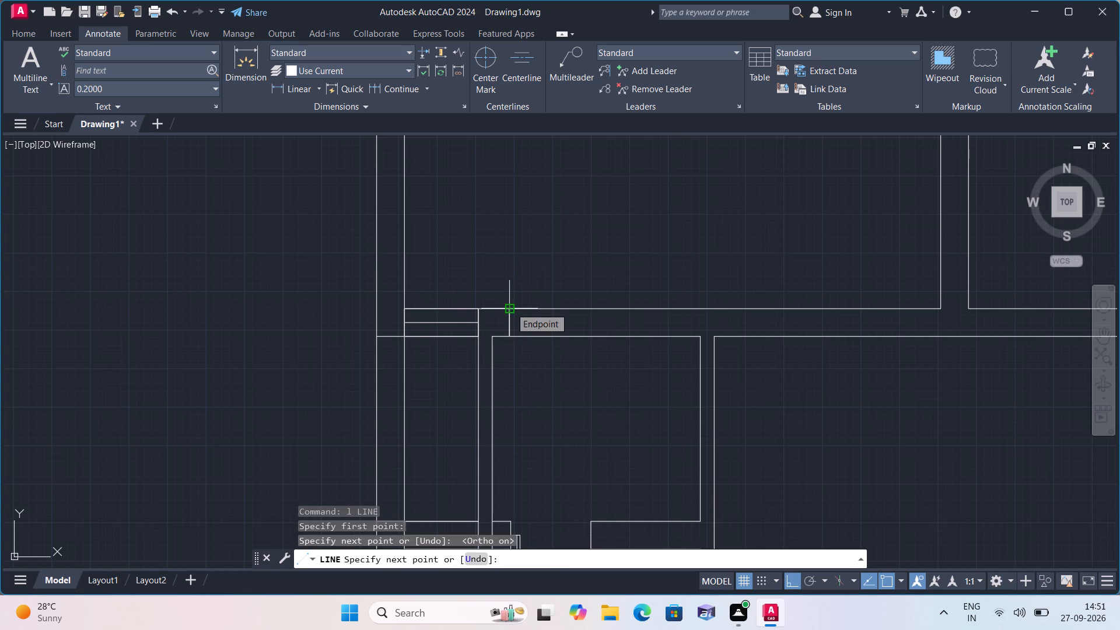
pyautogui.press('space')
pyautogui.press('space')
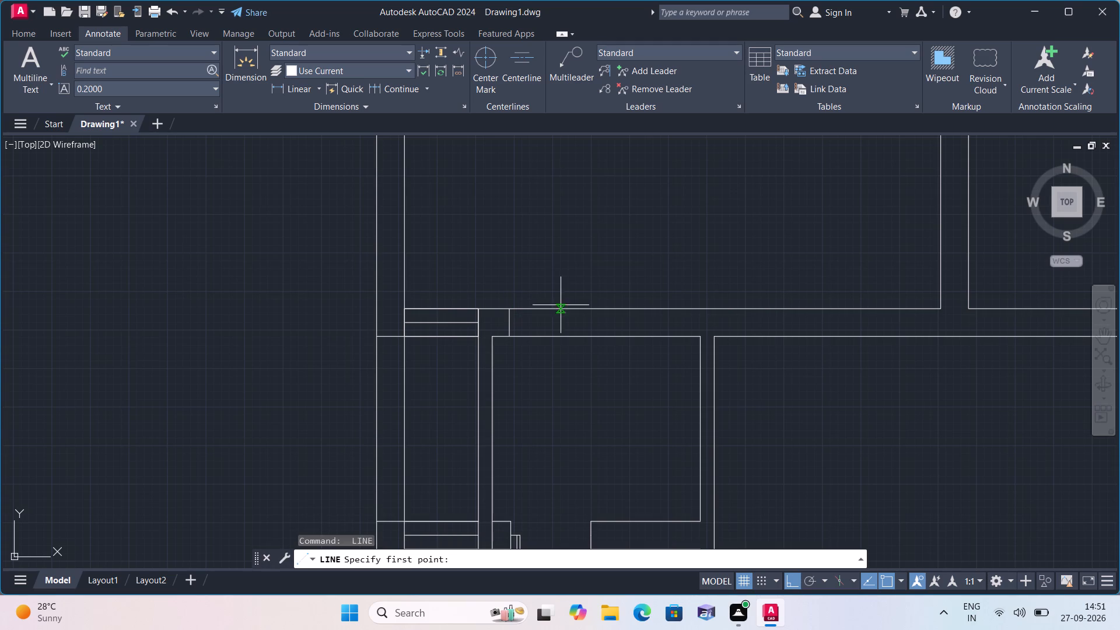
pyautogui.click(593, 334)
pyautogui.click(592, 305)
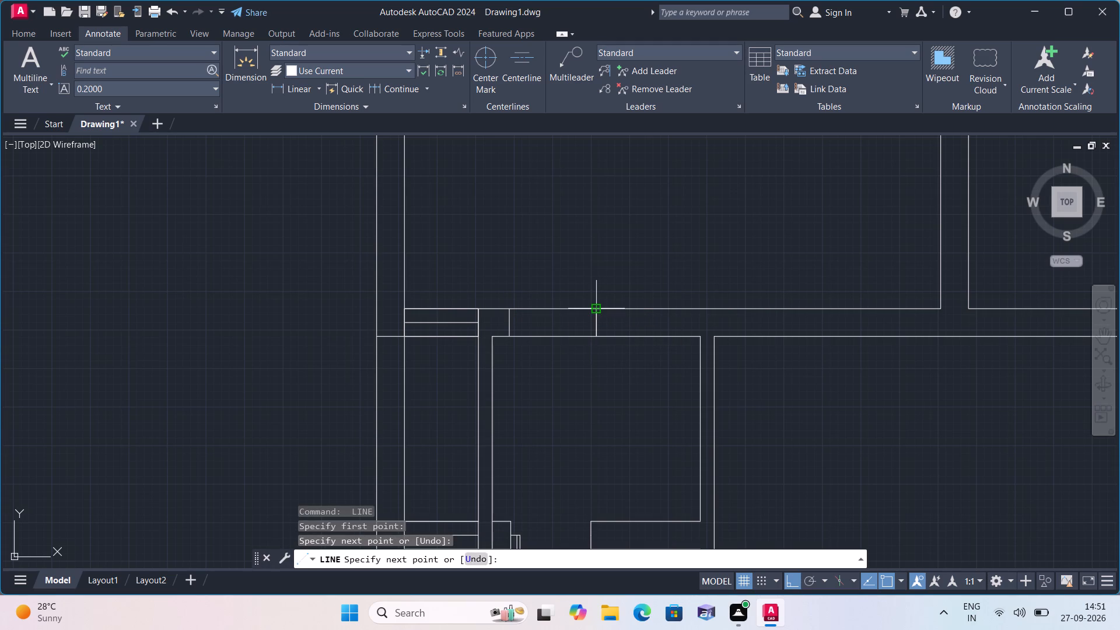
pyautogui.press('space')
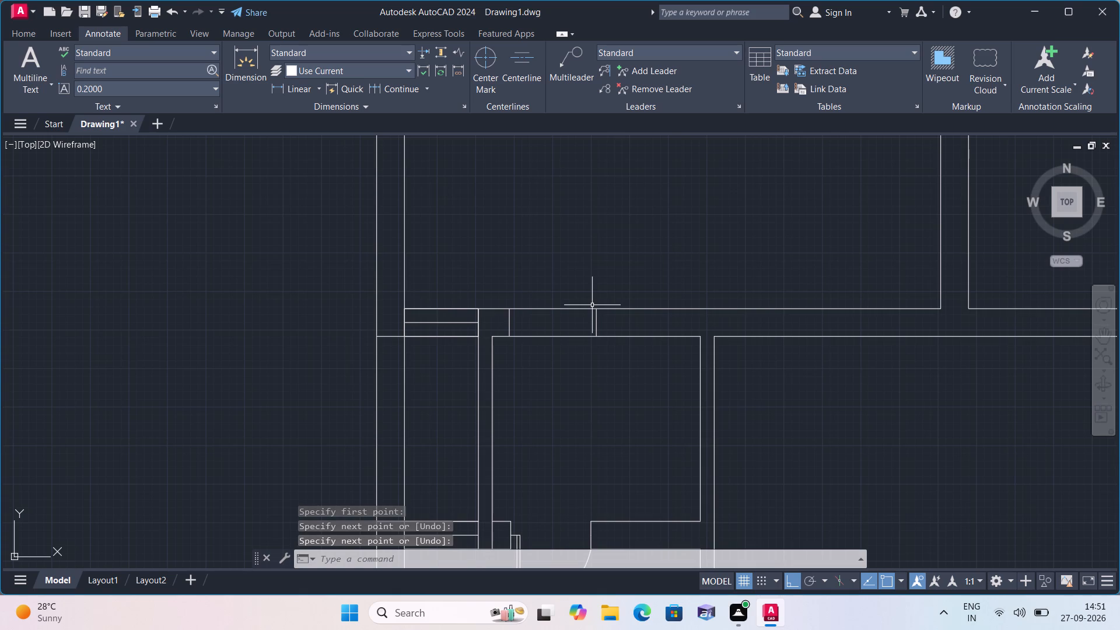
# Start a solid blue hatch and fill the connected interior walls east of the new midpoint line.
pyautogui.scroll(-2, 195, 459)
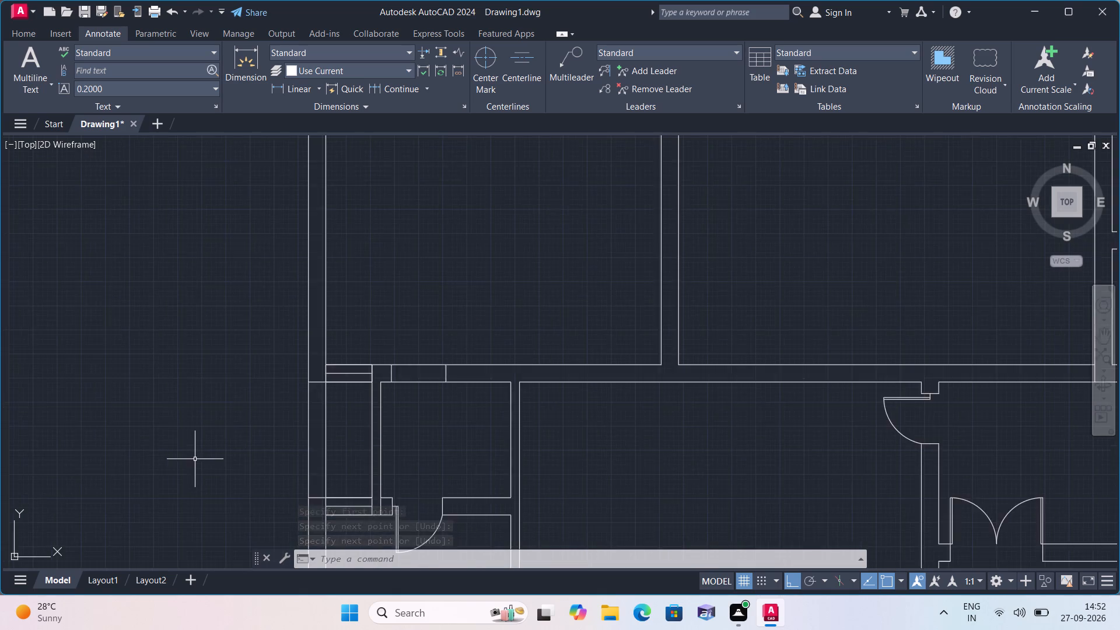
pyautogui.moveTo(130, 458); pyautogui.dragTo(1, 431, button='middle')
pyautogui.scroll(-1, 61, 451)
pyautogui.scroll(2, 277, 473)
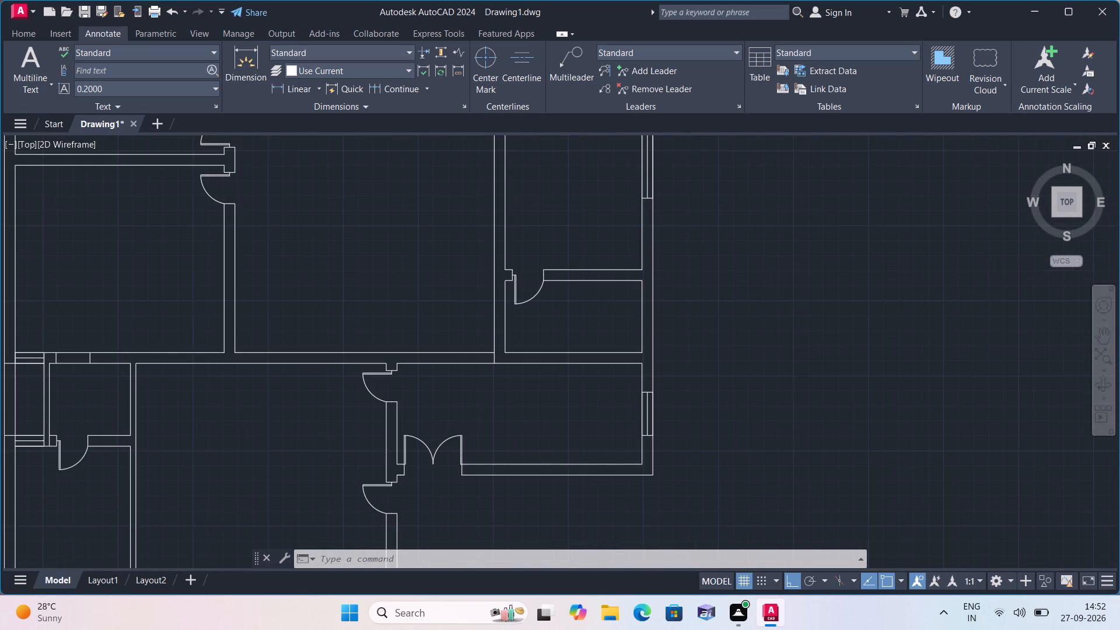
pyautogui.scroll(-1, 277, 473)
pyautogui.write('h')
pyautogui.press('space')
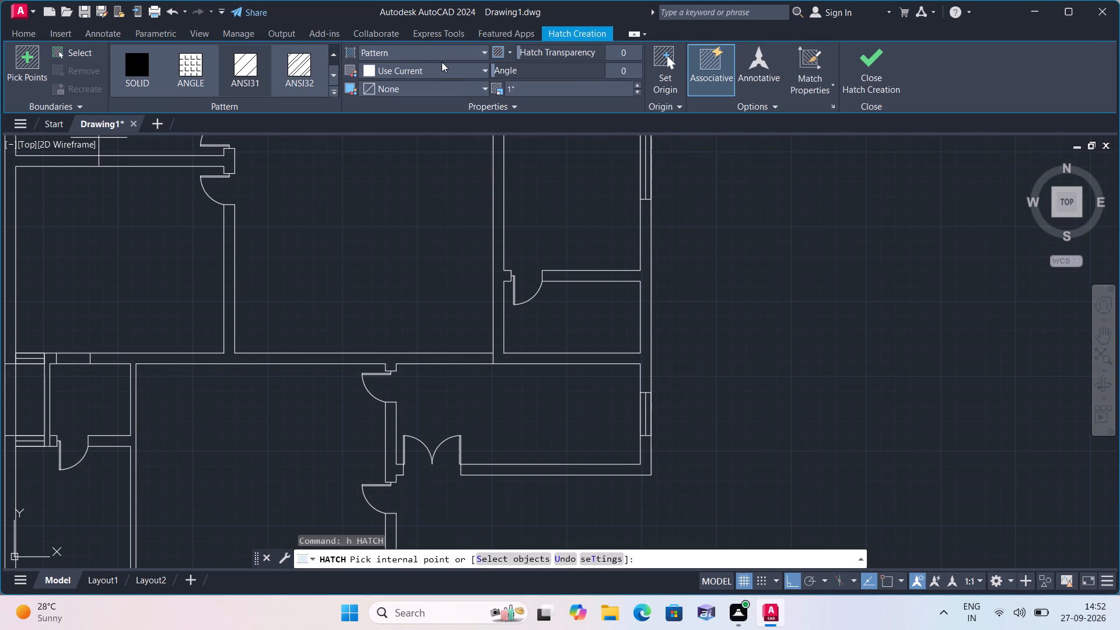
pyautogui.click(441, 52)
pyautogui.click(412, 71)
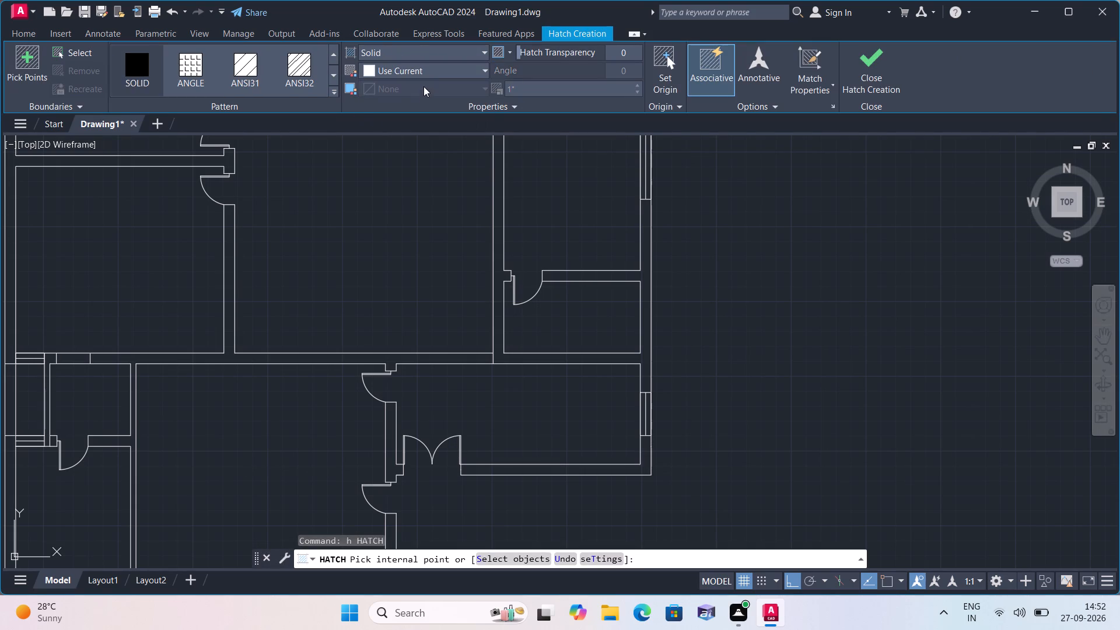
pyautogui.click(432, 69)
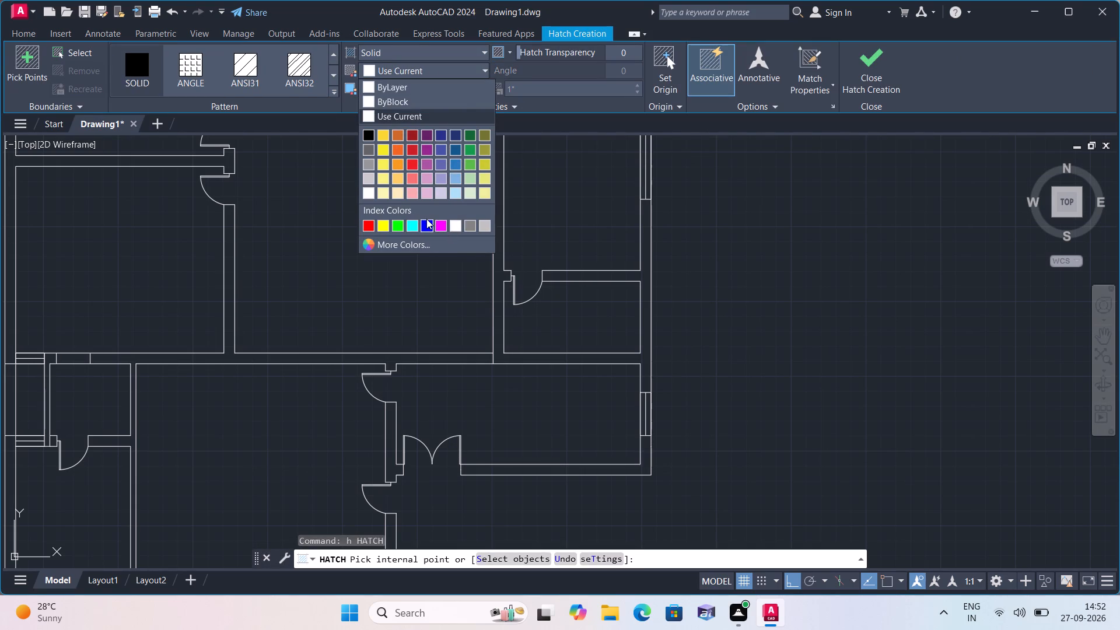
pyautogui.click(426, 219)
pyautogui.scroll(-1, 304, 240)
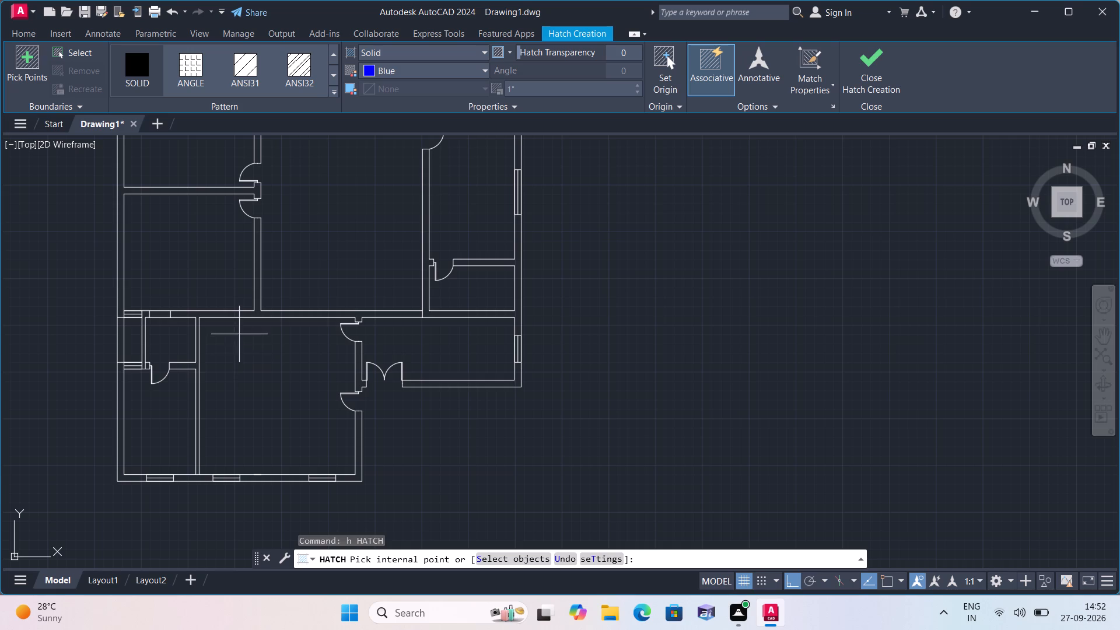
pyautogui.click(240, 314)
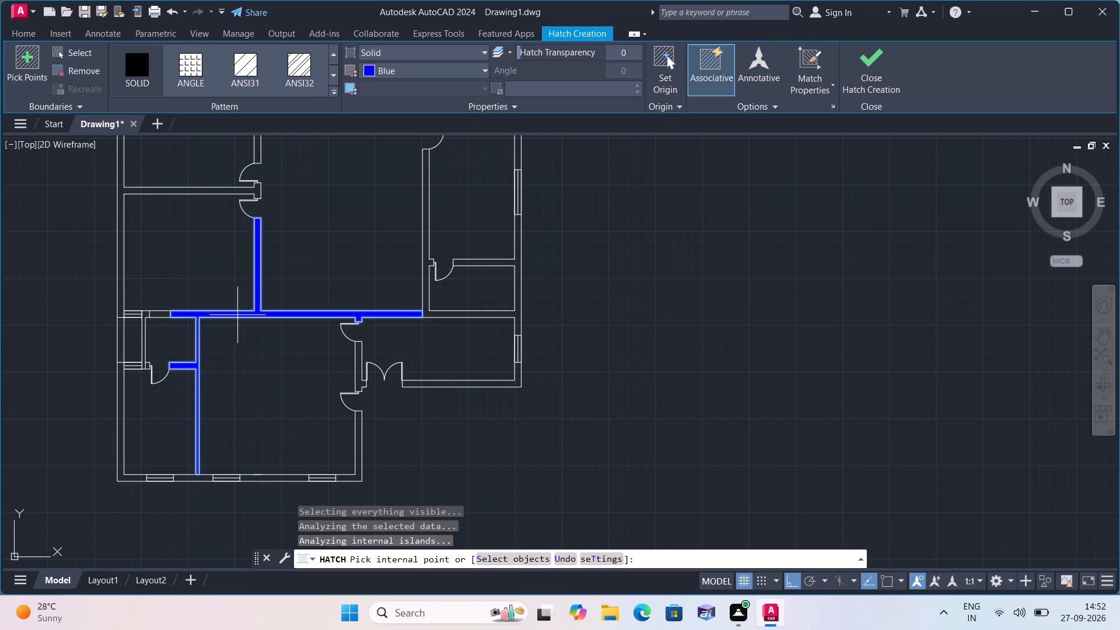
# Add the small southwest room's west wall and the short wall stub beside its door to the blue hatch.
pyautogui.scroll(2, 114, 322)
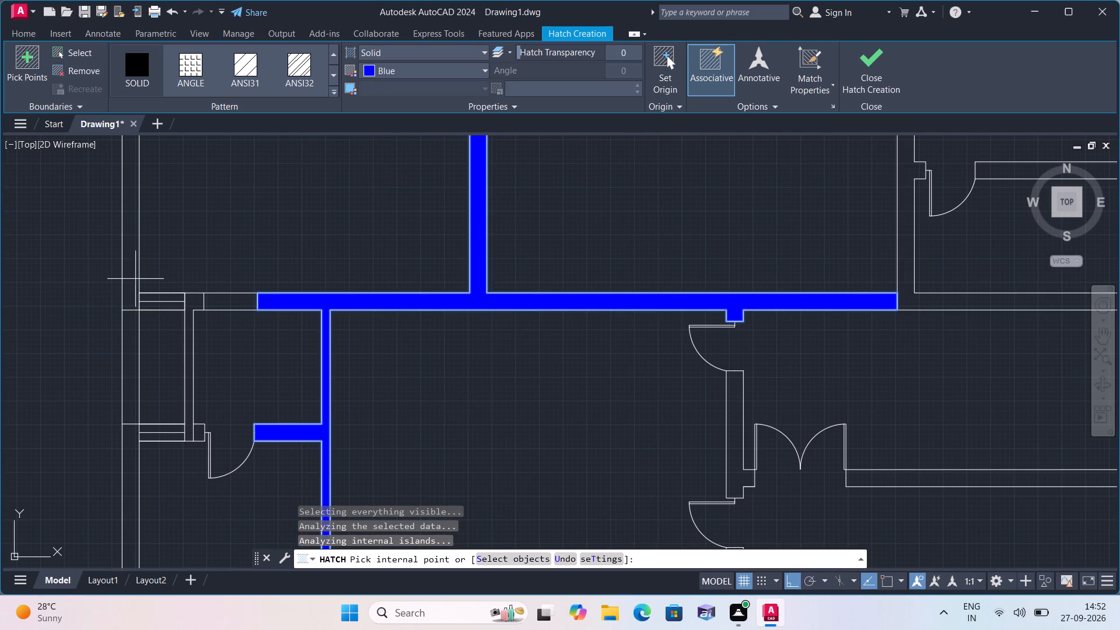
pyautogui.click(127, 281)
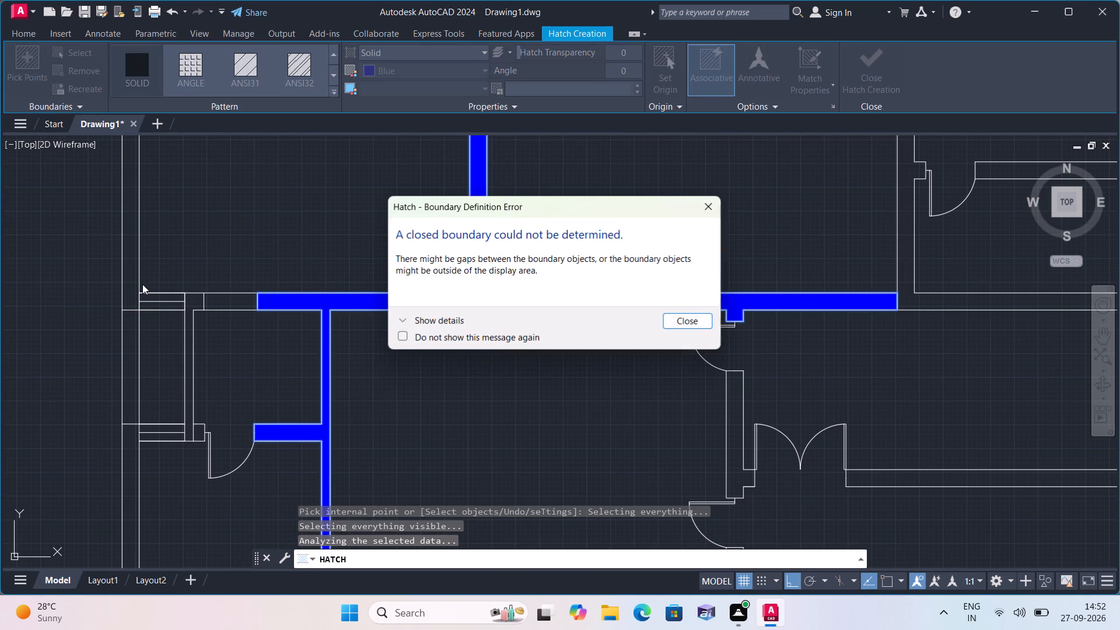
pyautogui.click(705, 206)
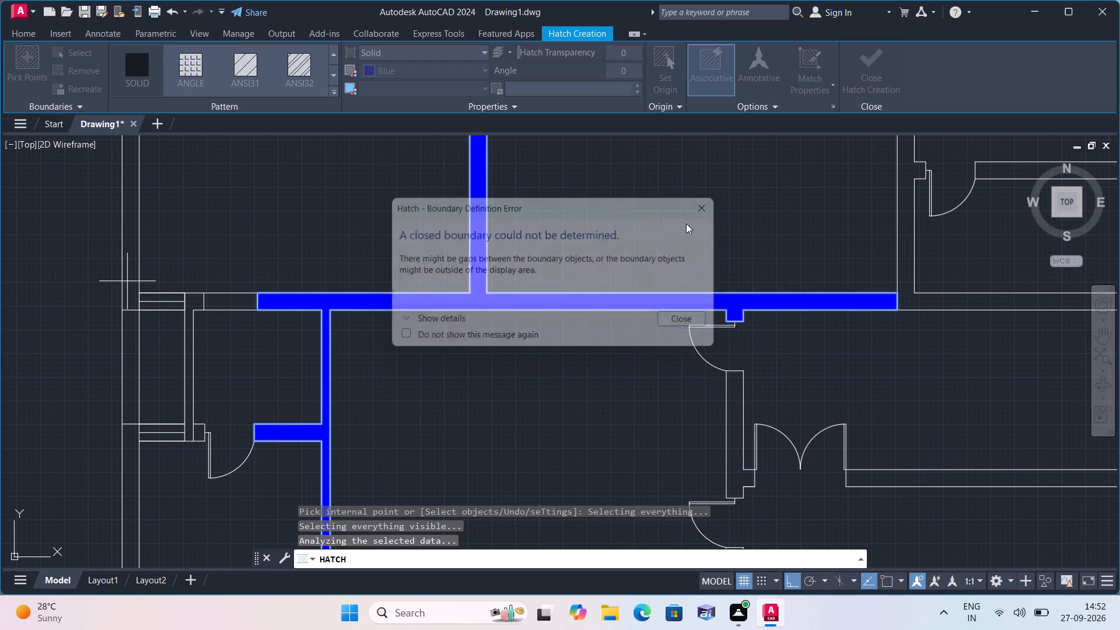
pyautogui.scroll(2, 211, 334)
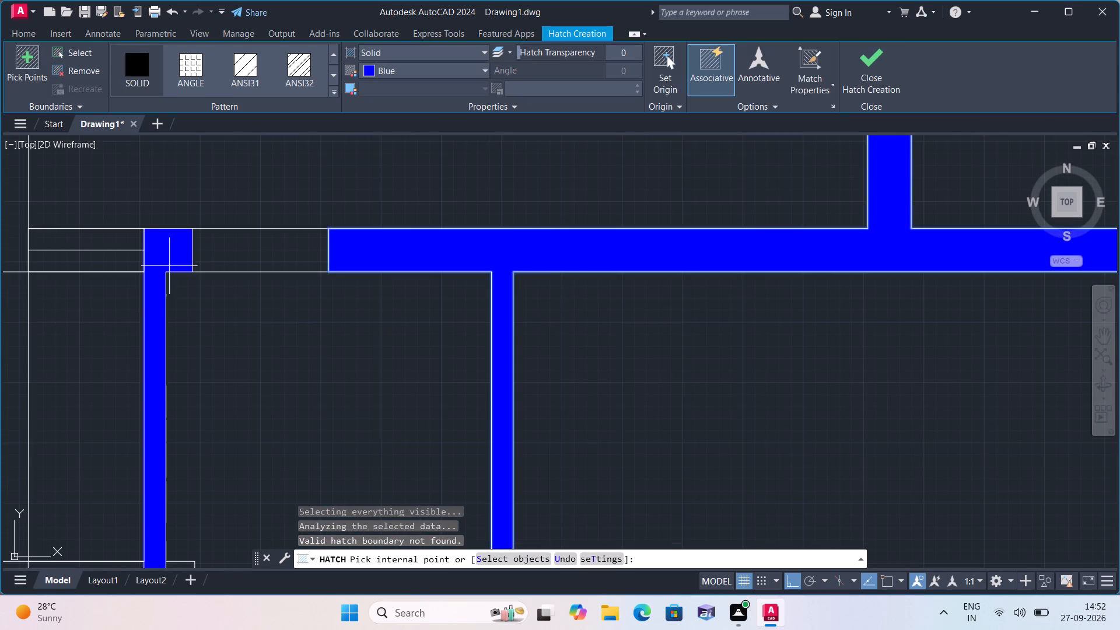
pyautogui.click(170, 258)
pyautogui.scroll(-3, 170, 258)
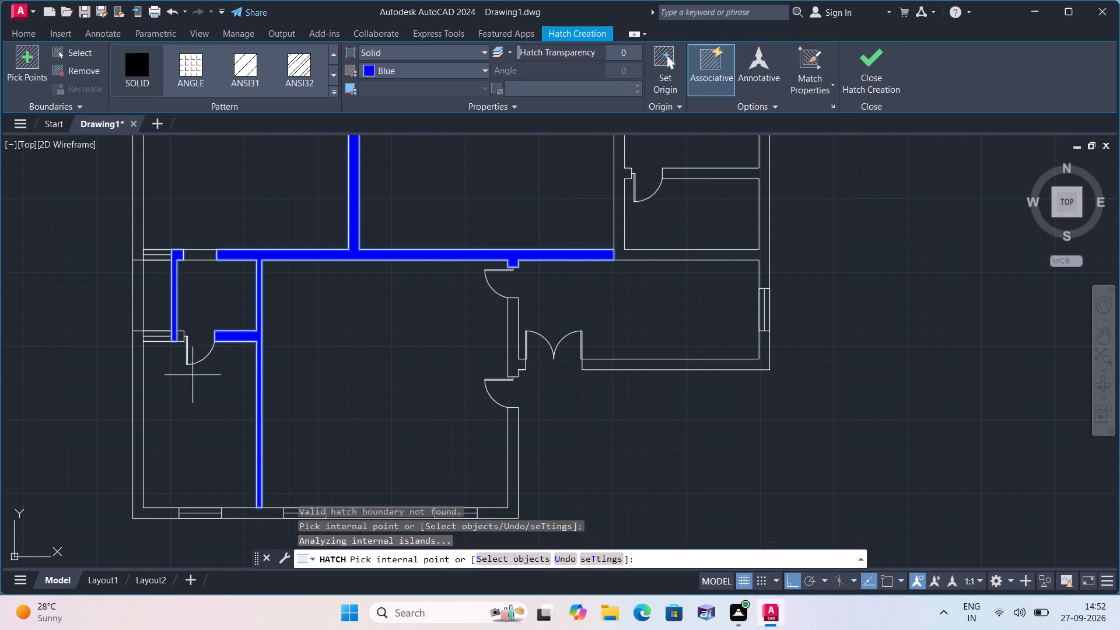
pyautogui.scroll(3, 170, 342)
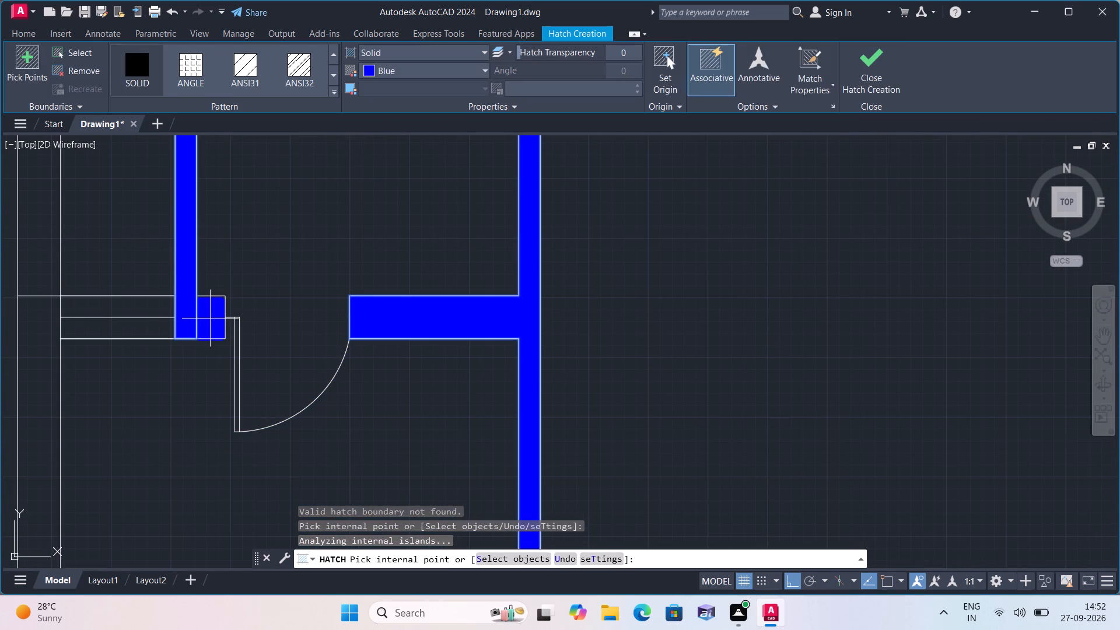
pyautogui.click(210, 317)
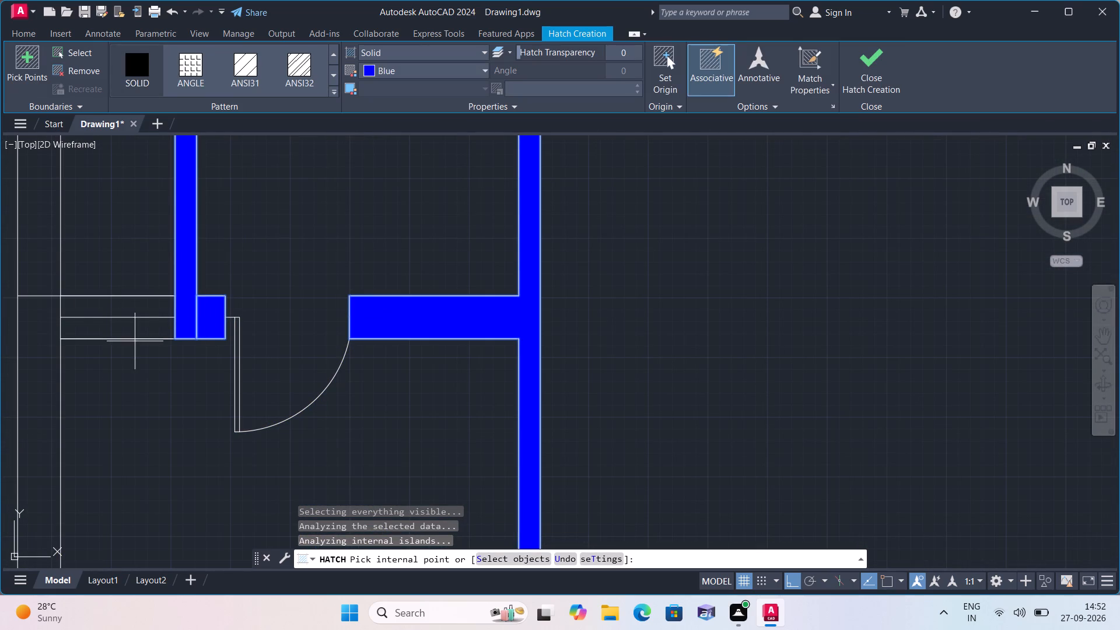
# Add the southwest room's outer west wall and all south wall sections between the windows, around the southeast corner, to the blue hatch.
pyautogui.click(44, 363)
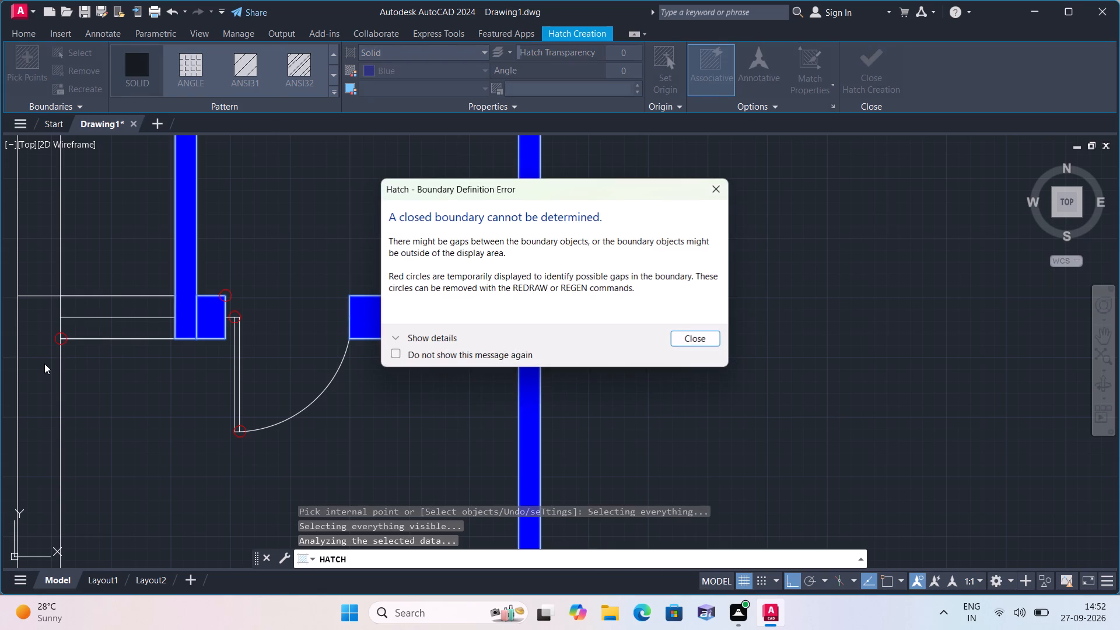
pyautogui.click(711, 195)
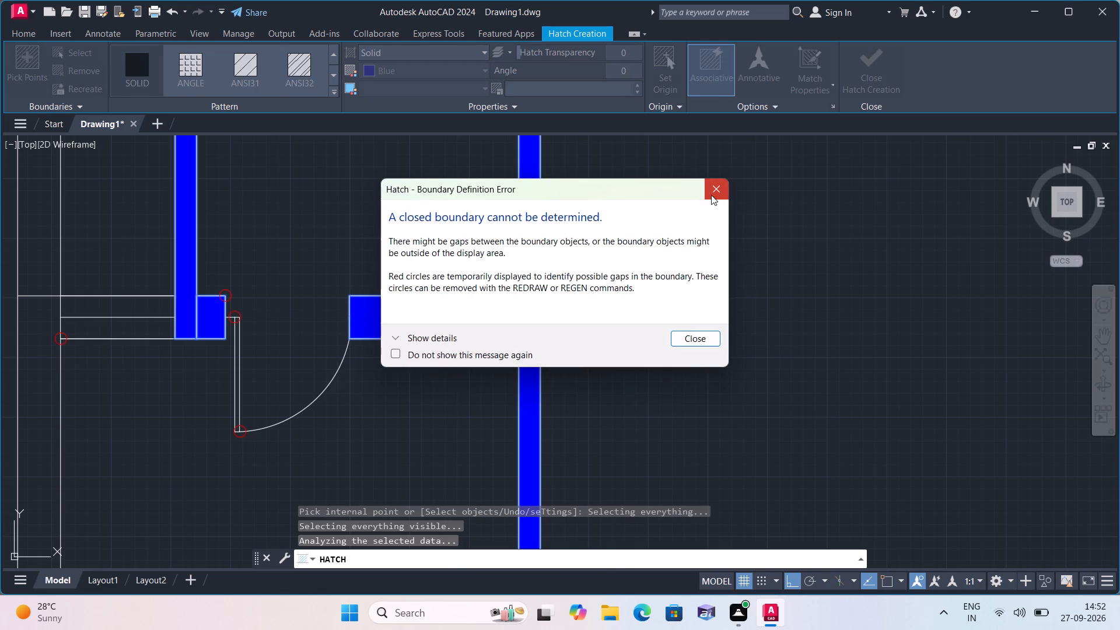
pyautogui.scroll(-2, 117, 324)
pyautogui.moveTo(72, 405); pyautogui.dragTo(131, 285, button='middle')
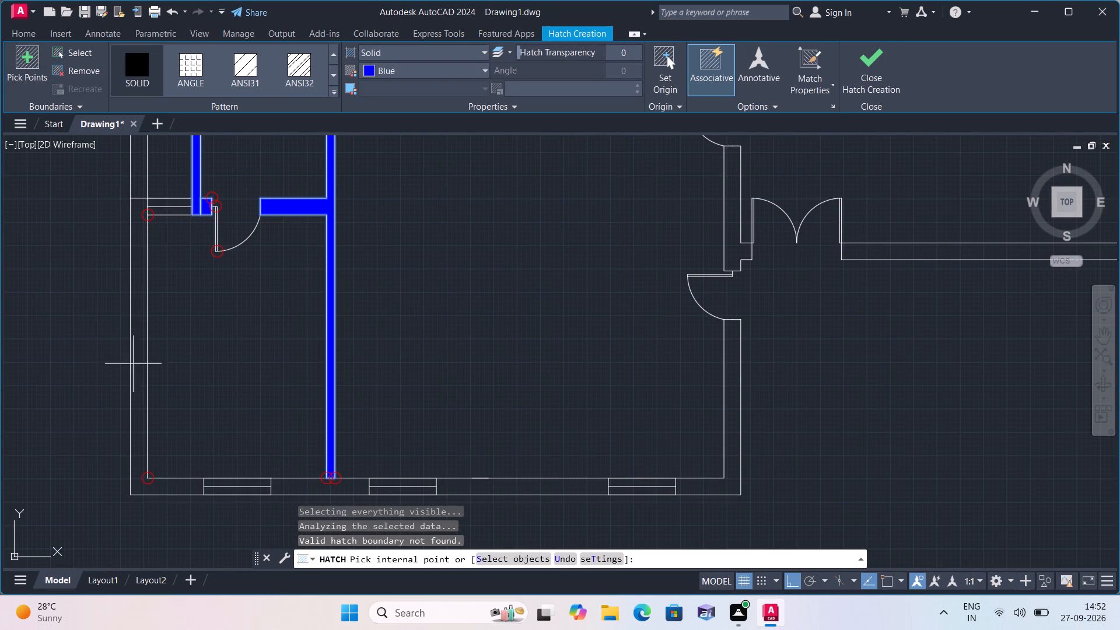
pyautogui.click(143, 404)
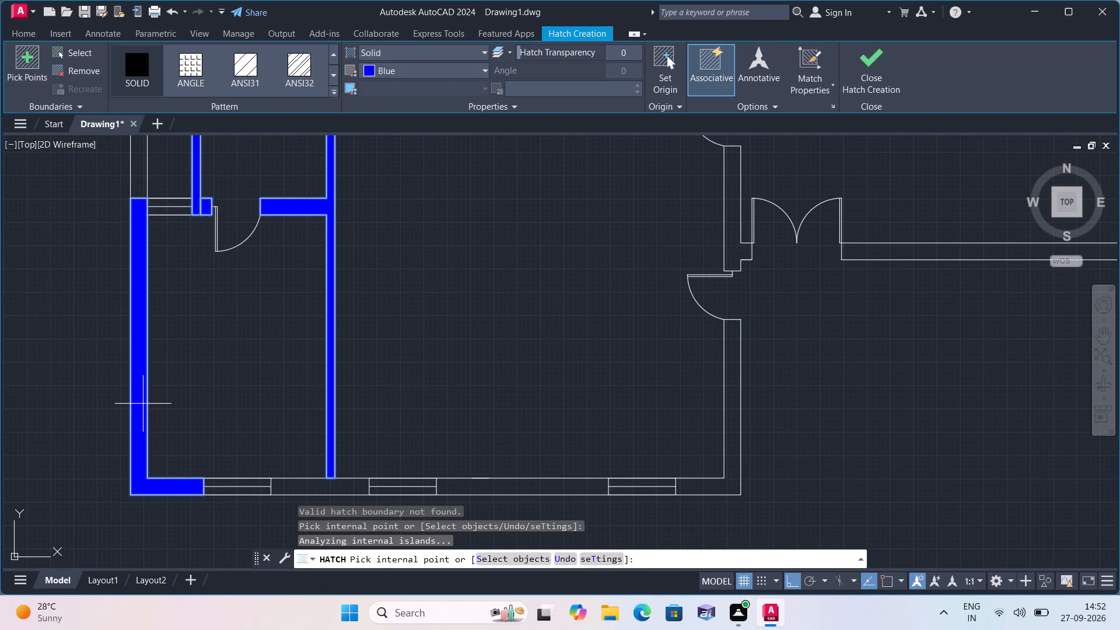
pyautogui.scroll(-1, 143, 404)
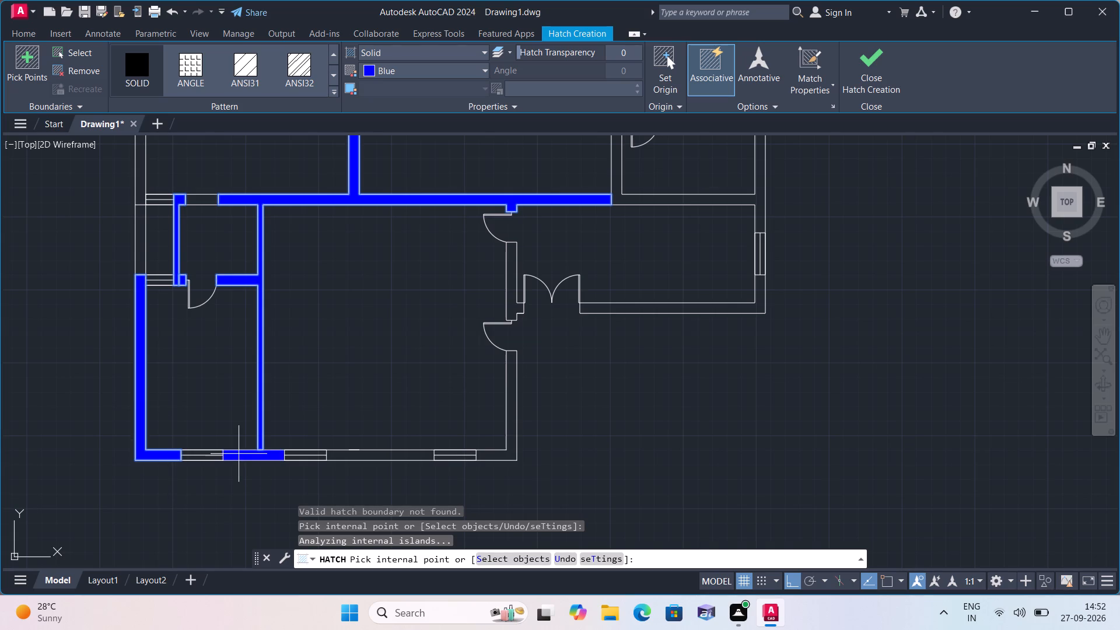
pyautogui.click(240, 453)
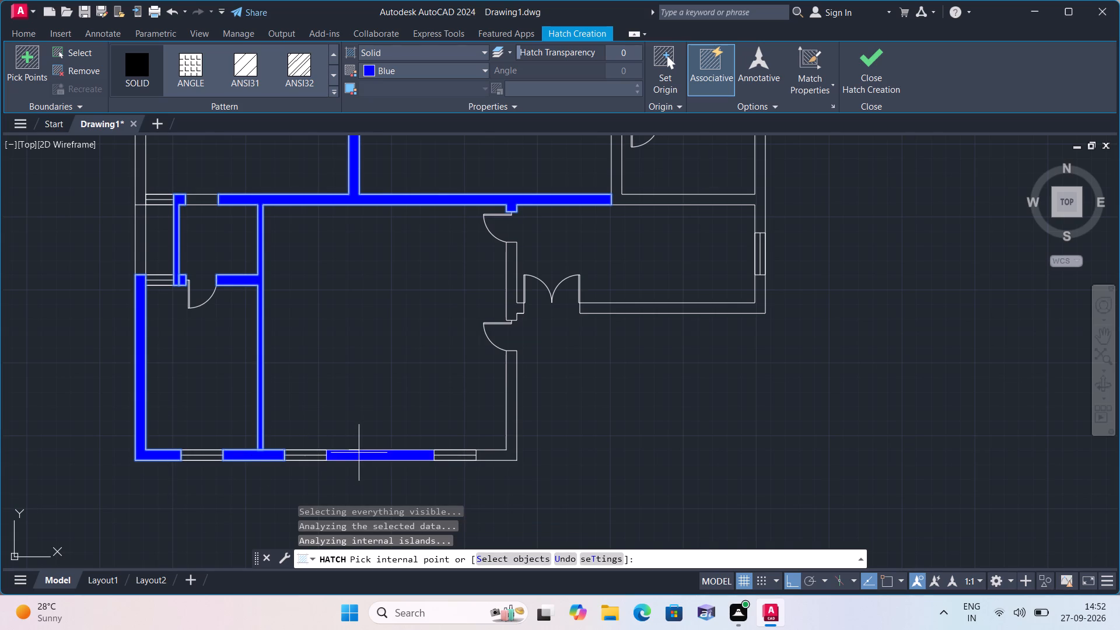
pyautogui.click(359, 452)
pyautogui.click(508, 454)
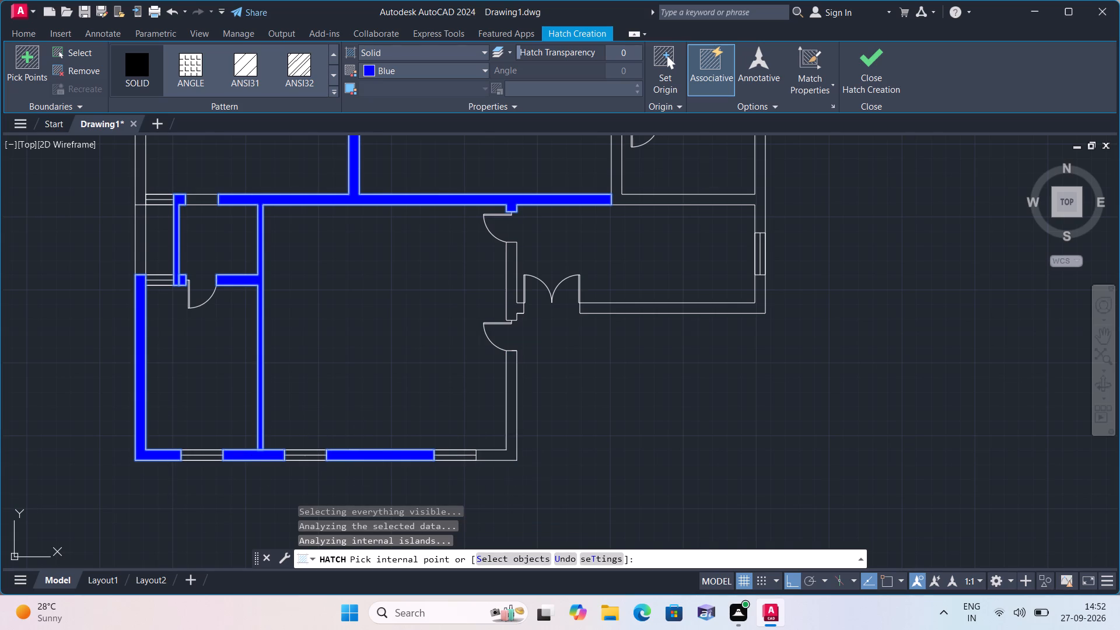
# Add the wall section between the two single doors on the large south room's east side to the blue hatch.
pyautogui.click(517, 292)
pyautogui.scroll(-1, 516, 292)
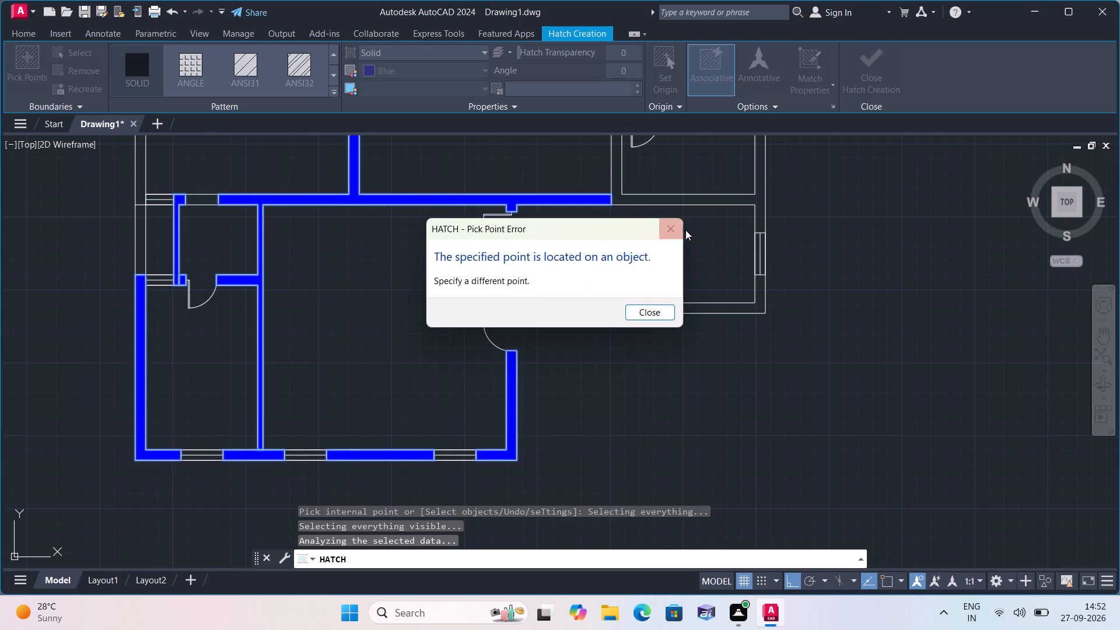
pyautogui.click(666, 227)
pyautogui.scroll(2, 656, 235)
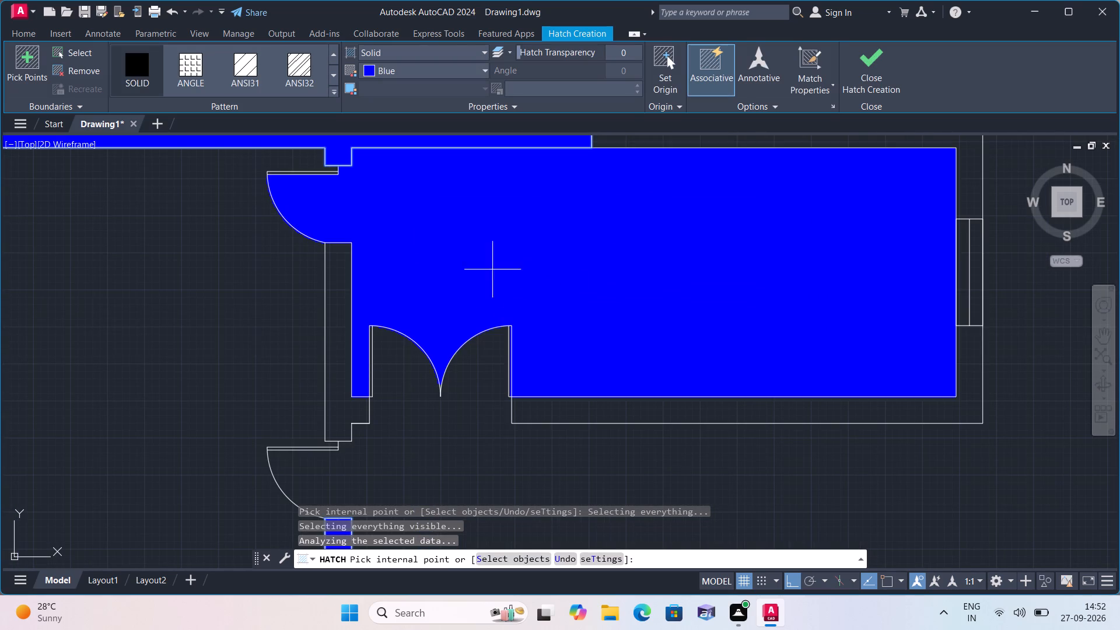
pyautogui.click(330, 337)
# Extend the blue hatch to the northwest rooms' outer and dividing walls and the walls around the north-central and northeast rooms.
pyautogui.scroll(-1, 310, 337)
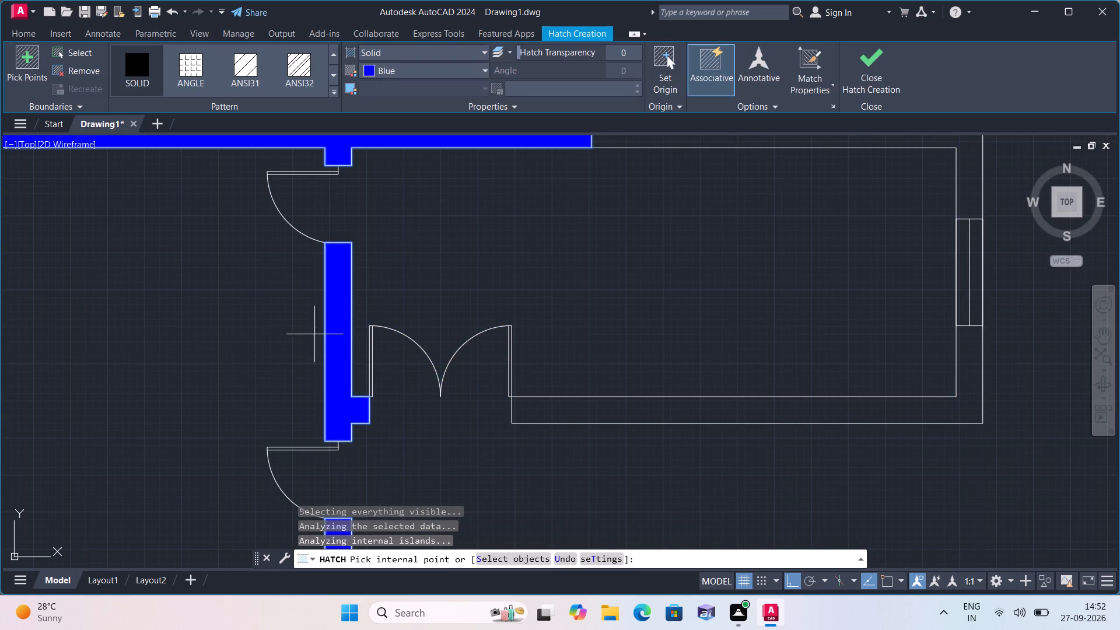
pyautogui.scroll(-1, 317, 337)
pyautogui.scroll(-1, 218, 345)
pyautogui.moveTo(216, 347); pyautogui.dragTo(414, 352, button='middle')
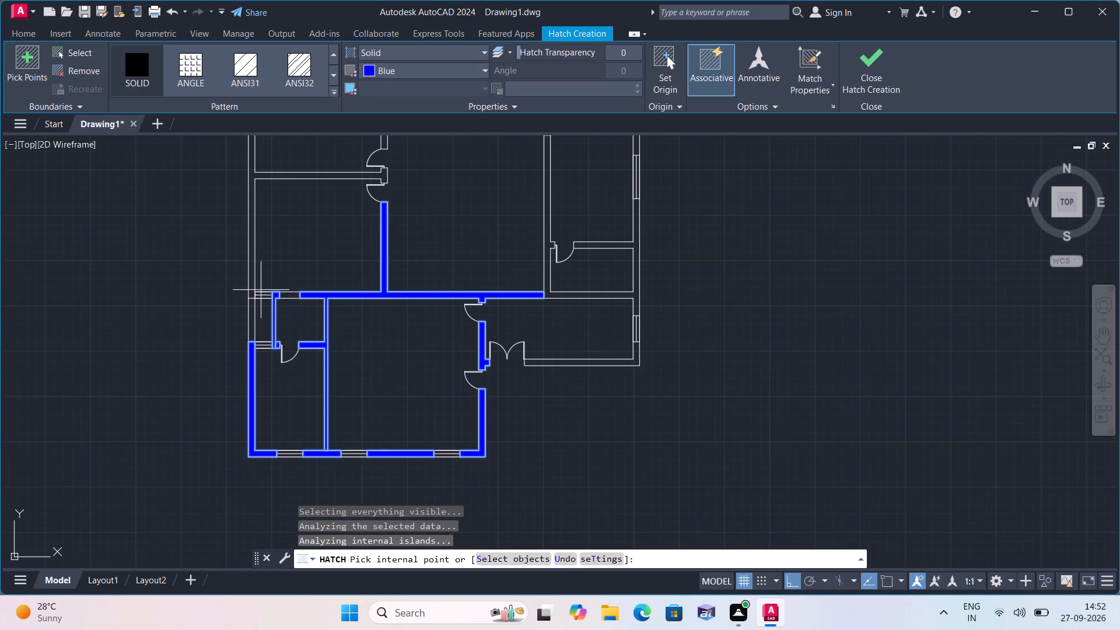
pyautogui.click(253, 276)
pyautogui.moveTo(311, 222); pyautogui.dragTo(351, 472, button='middle')
pyautogui.scroll(1, 357, 488)
pyautogui.scroll(-1, 384, 327)
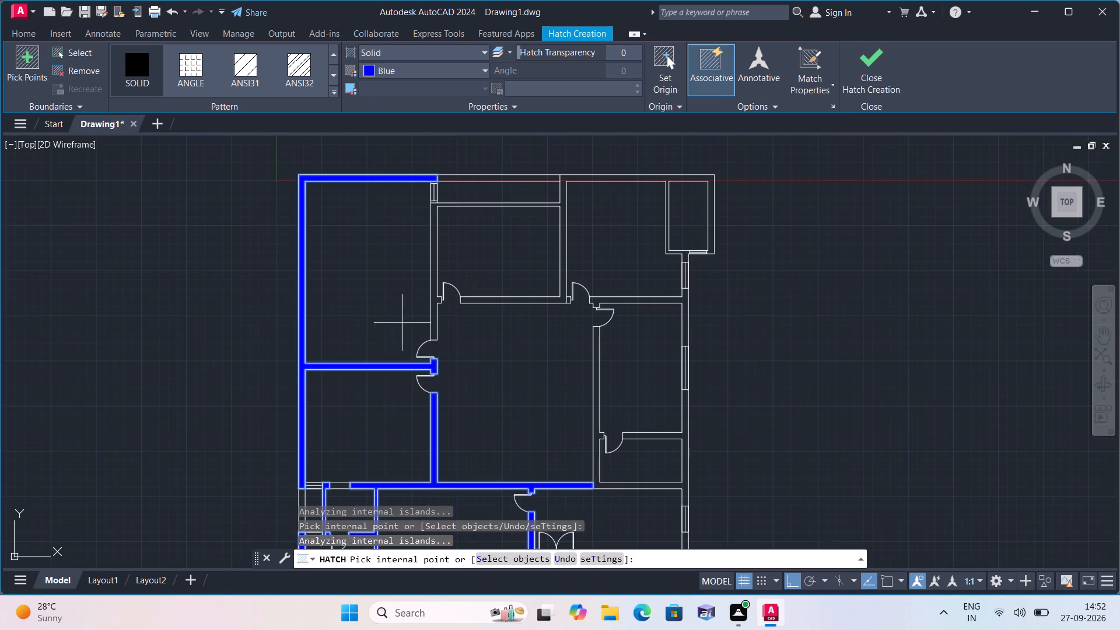
pyautogui.click(433, 306)
# Fill the remaining east-side walls, from below the northeast room to the wall beside the double door, and finish the hatch.
pyautogui.moveTo(433, 306); pyautogui.dragTo(426, 326, button='middle')
pyautogui.scroll(-1, 433, 306)
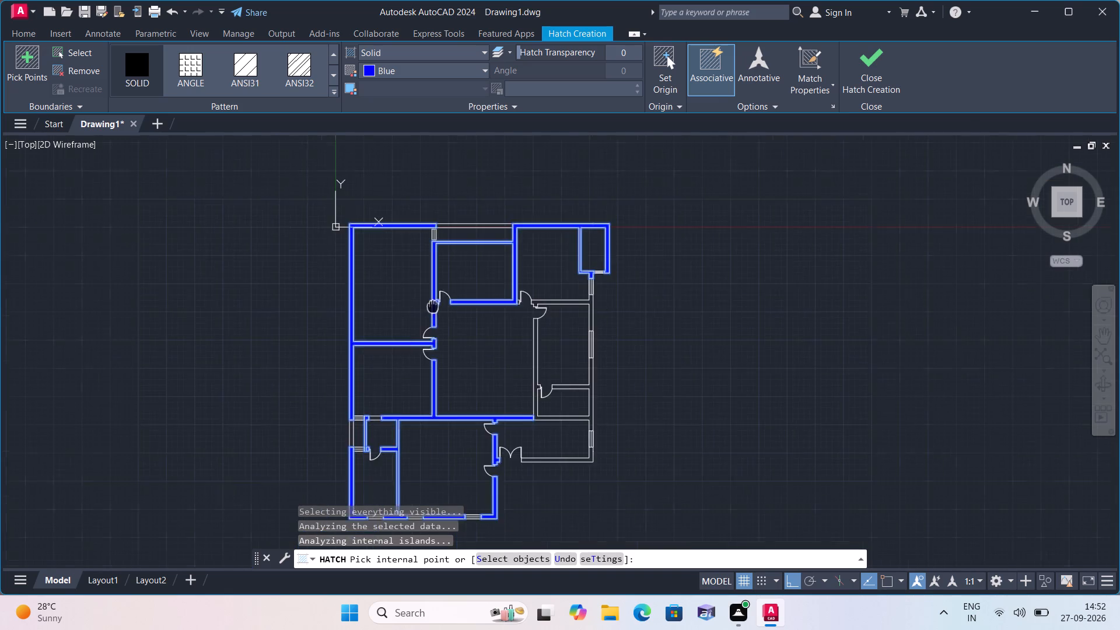
pyautogui.moveTo(426, 326); pyautogui.dragTo(418, 391, button='middle')
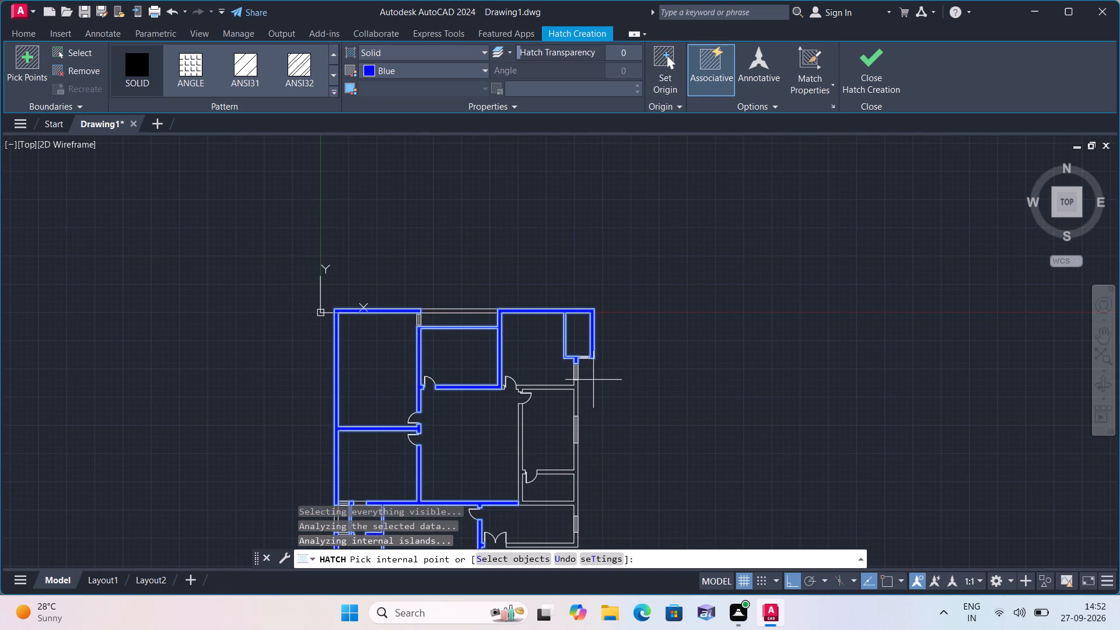
pyautogui.scroll(1, 567, 386)
pyautogui.click(567, 389)
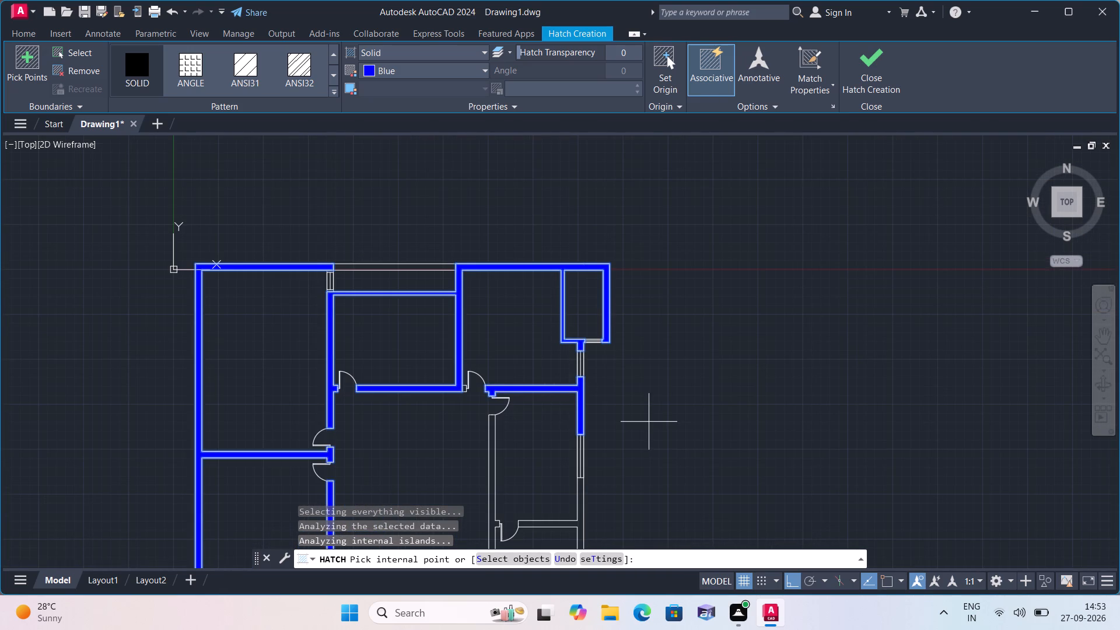
pyautogui.moveTo(647, 423); pyautogui.dragTo(584, 306, button='middle')
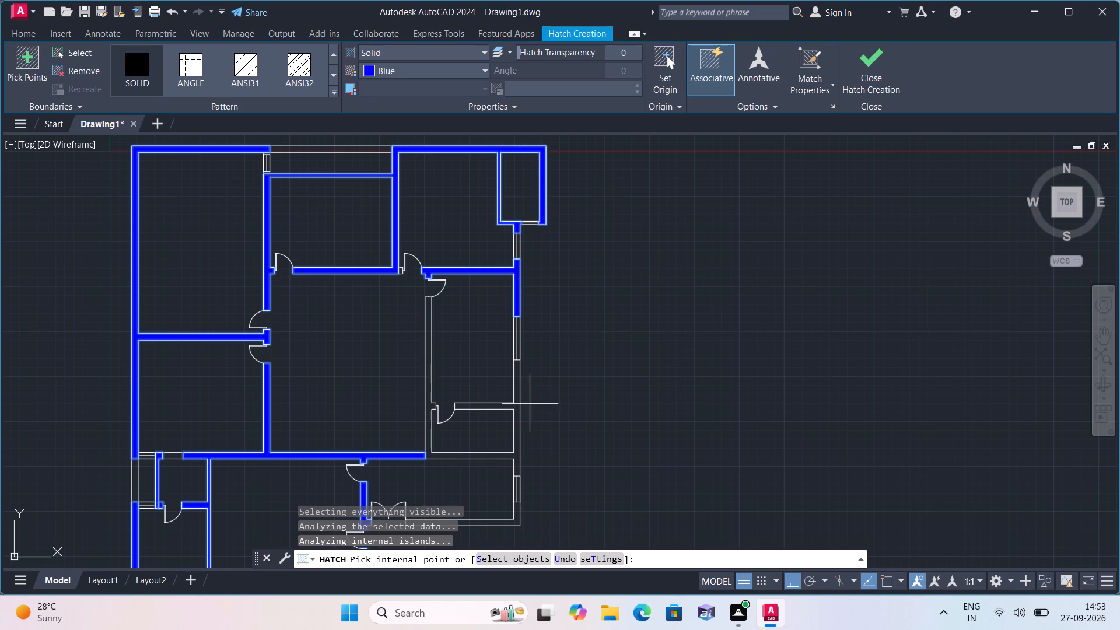
pyautogui.click(515, 402)
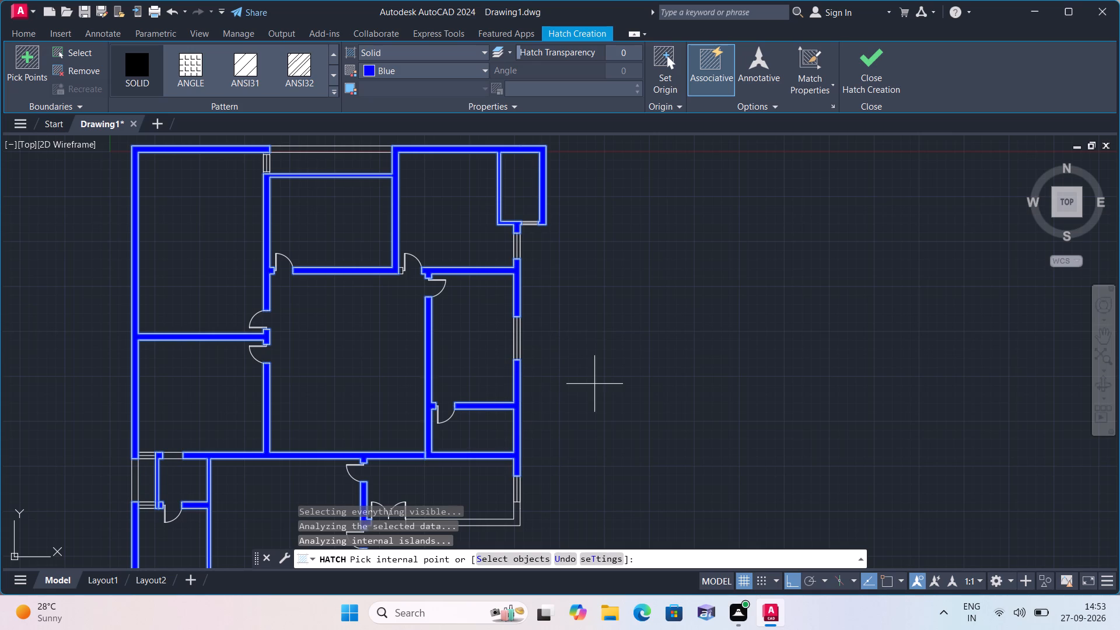
pyautogui.scroll(-1, 649, 367)
pyautogui.moveTo(642, 363); pyautogui.dragTo(549, 198, button='middle')
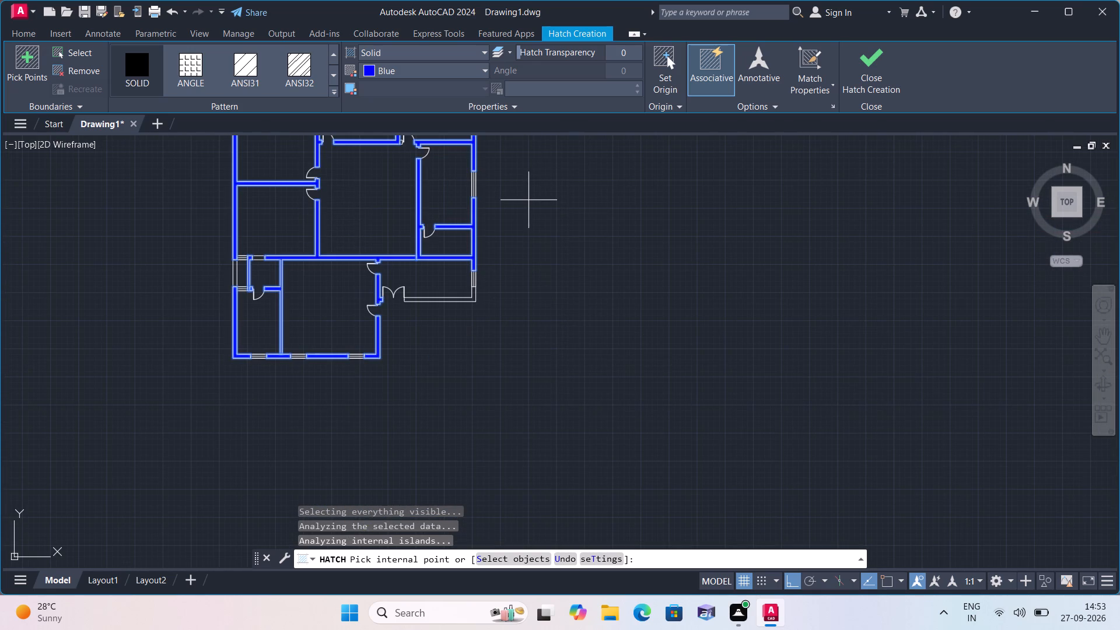
pyautogui.click(435, 300)
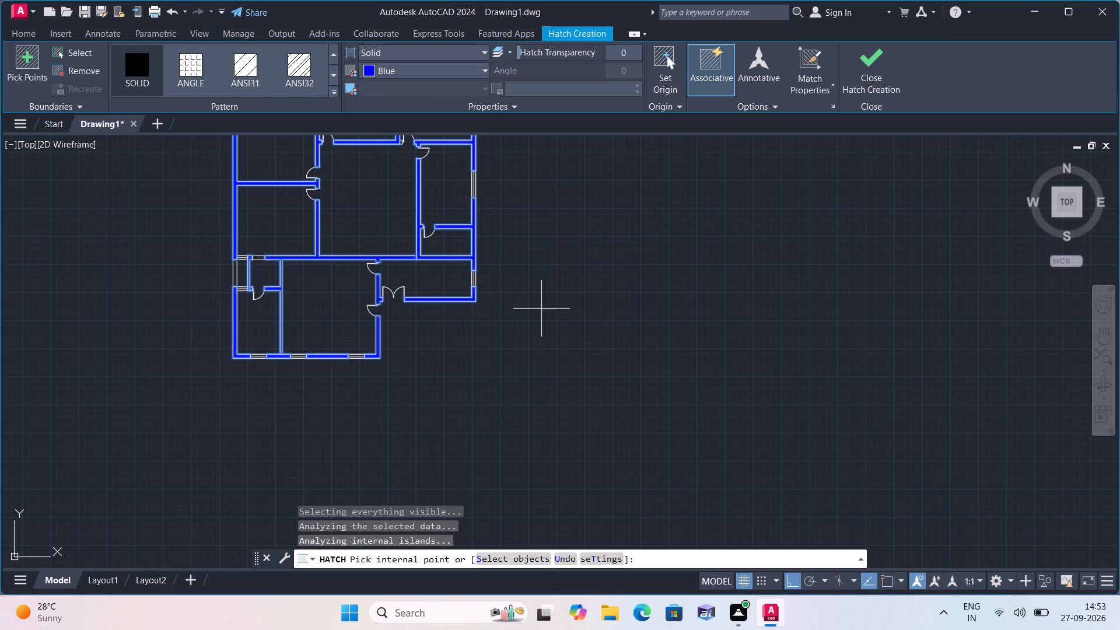
pyautogui.press('Escape')
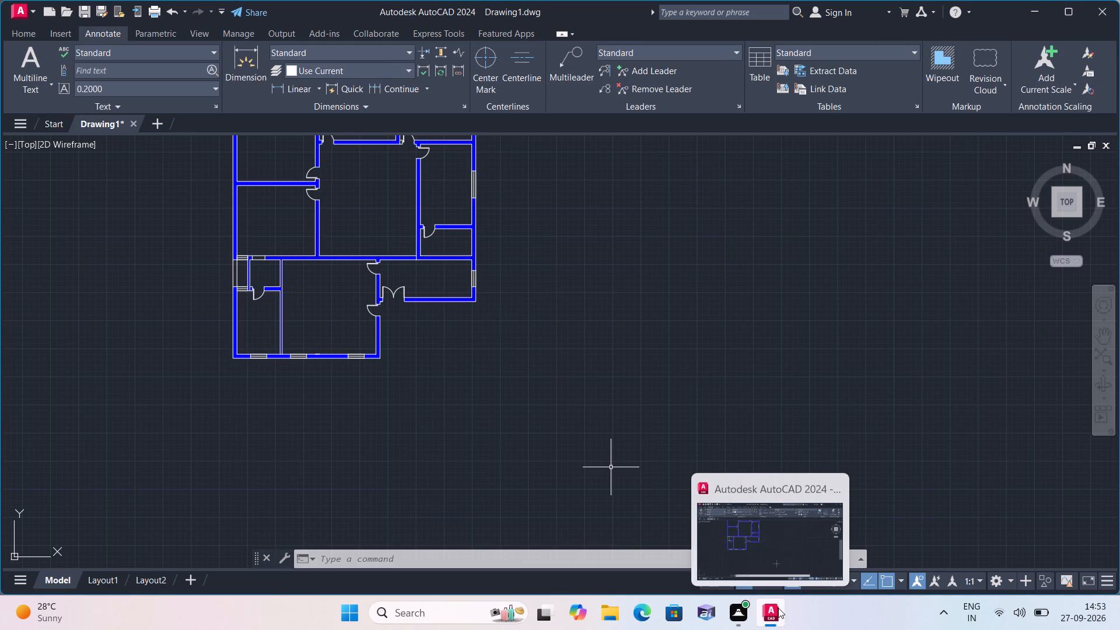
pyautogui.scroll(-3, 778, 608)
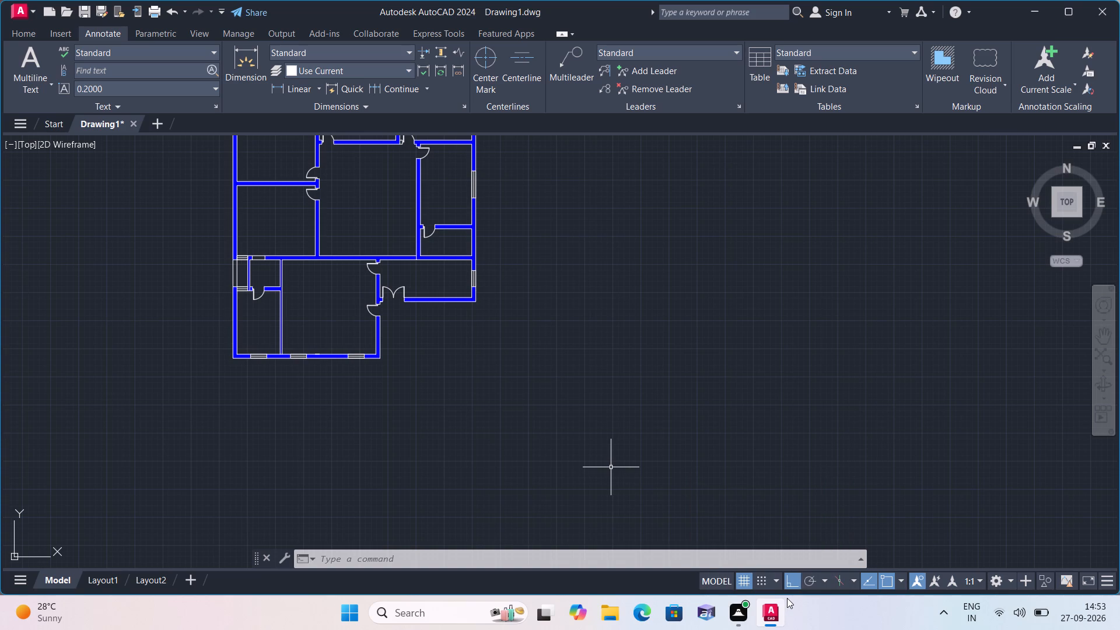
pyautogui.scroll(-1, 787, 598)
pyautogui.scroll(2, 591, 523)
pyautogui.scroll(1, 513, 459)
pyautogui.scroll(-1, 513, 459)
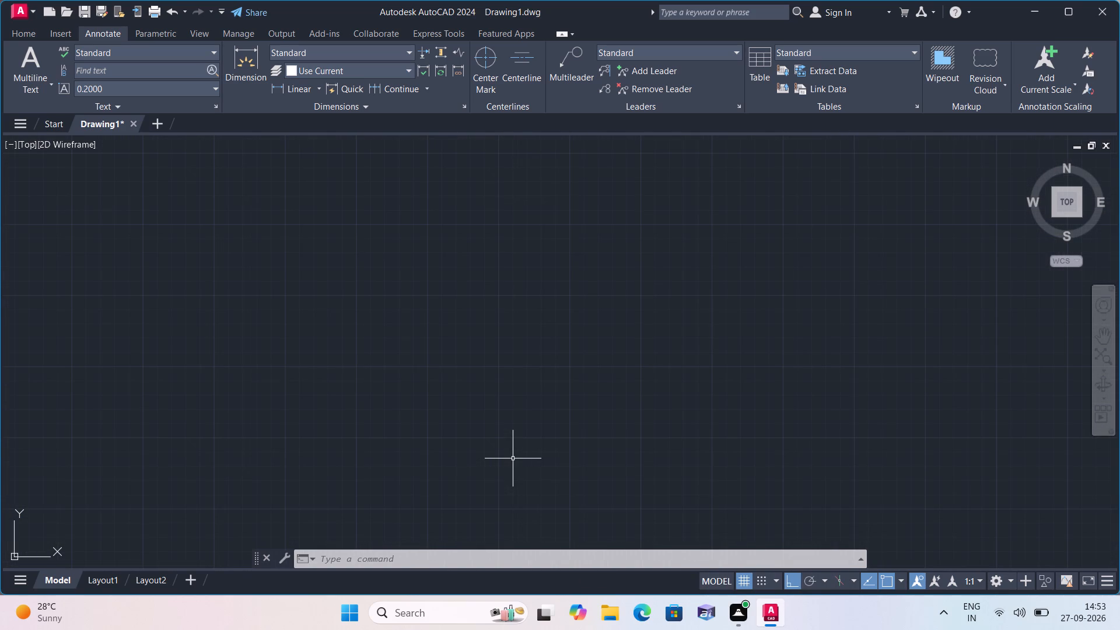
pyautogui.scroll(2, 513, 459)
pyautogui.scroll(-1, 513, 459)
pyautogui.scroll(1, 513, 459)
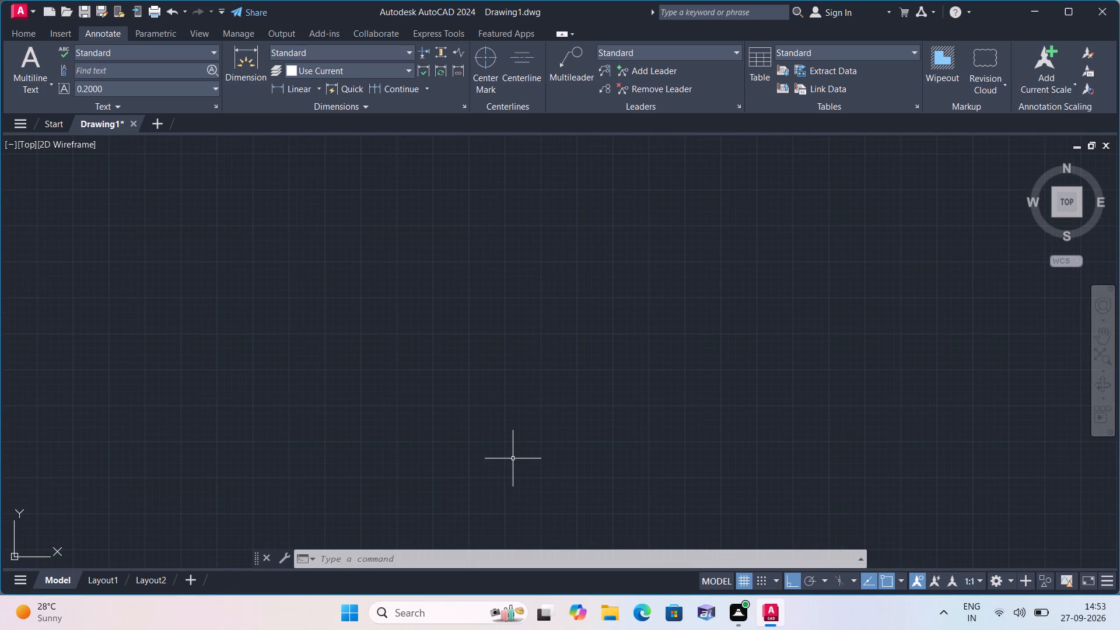
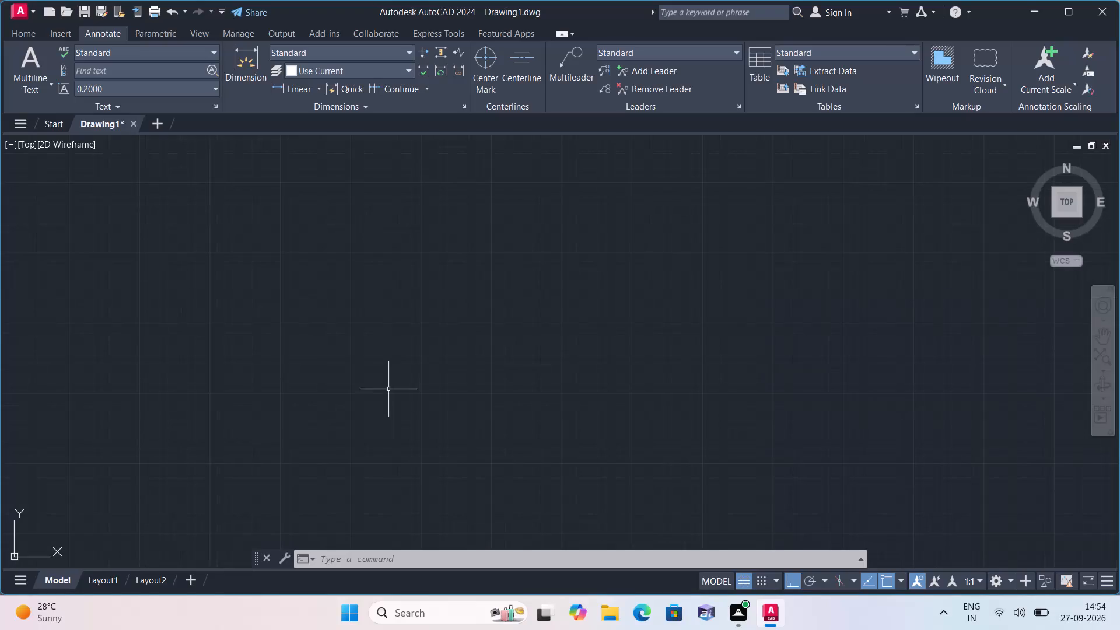
# Fill the two short wall pieces at either end of the window on the northwest room's east wall with solid blue hatch.
pyautogui.scroll(-5, 219, 430)
pyautogui.moveTo(106, 404); pyautogui.dragTo(149, 446, button='middle')
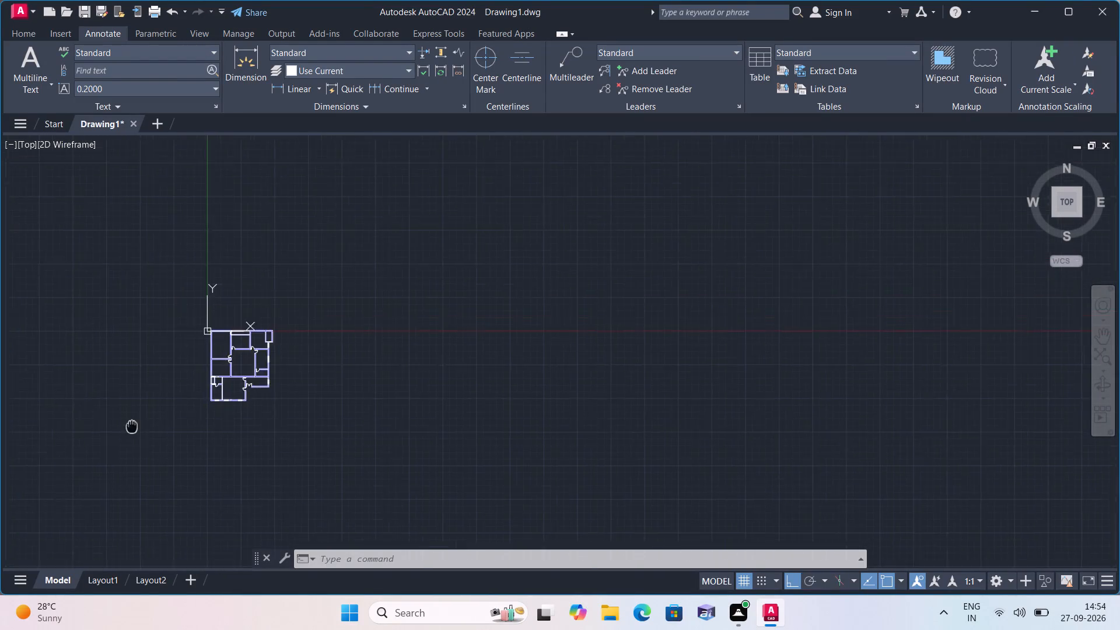
pyautogui.moveTo(149, 446); pyautogui.dragTo(277, 587, button='middle')
pyautogui.scroll(3, 268, 540)
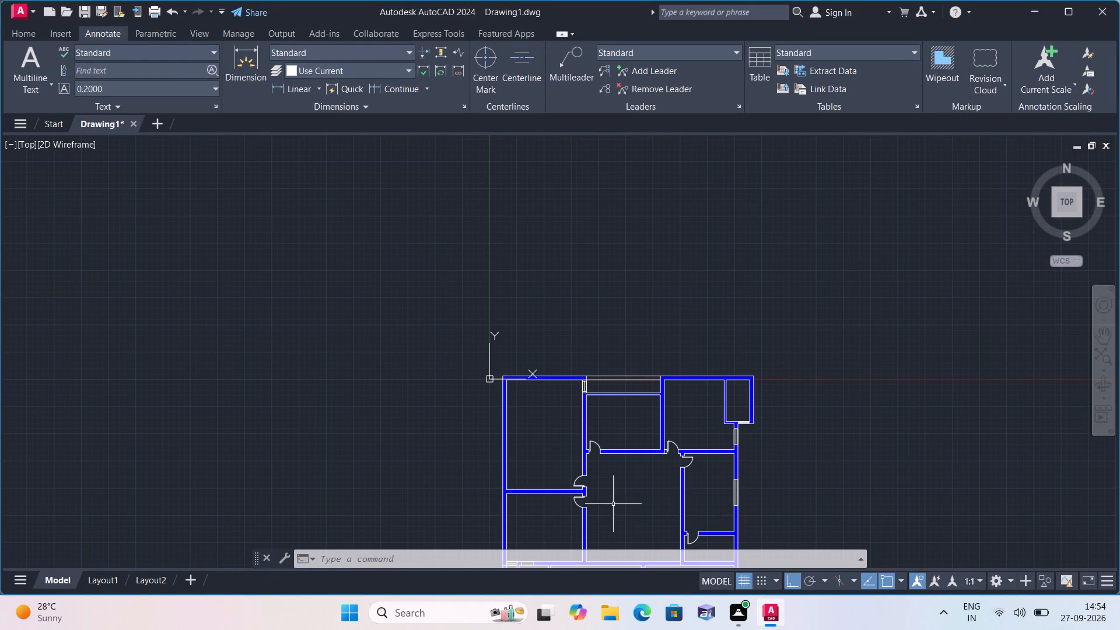
pyautogui.moveTo(640, 503); pyautogui.dragTo(516, 400, button='middle')
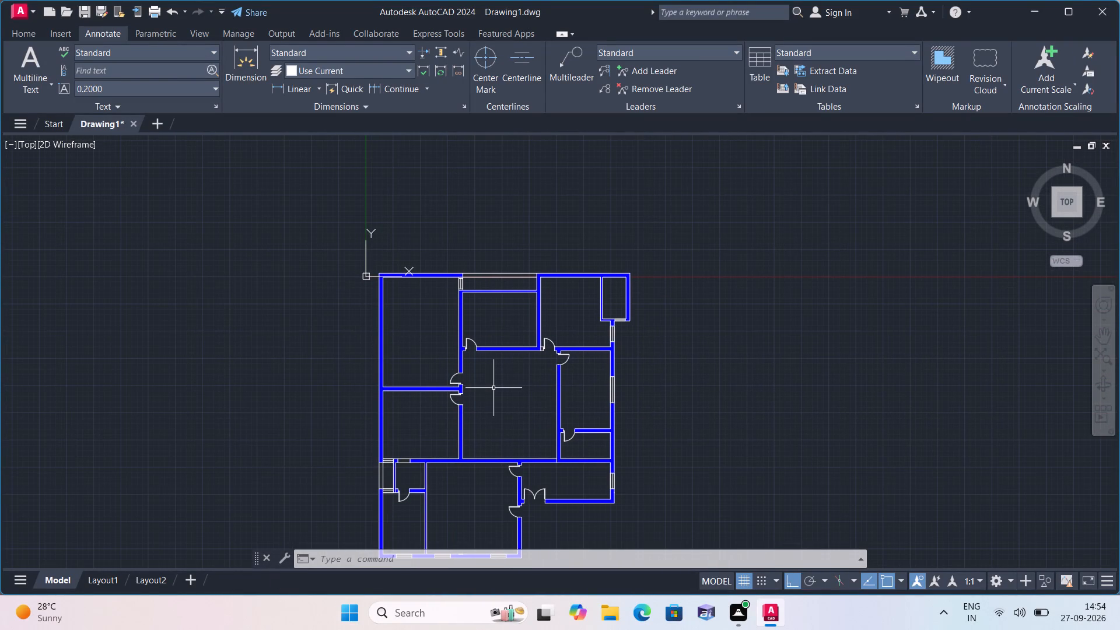
pyautogui.scroll(1, 494, 388)
pyautogui.moveTo(548, 345); pyautogui.dragTo(545, 349, button='middle')
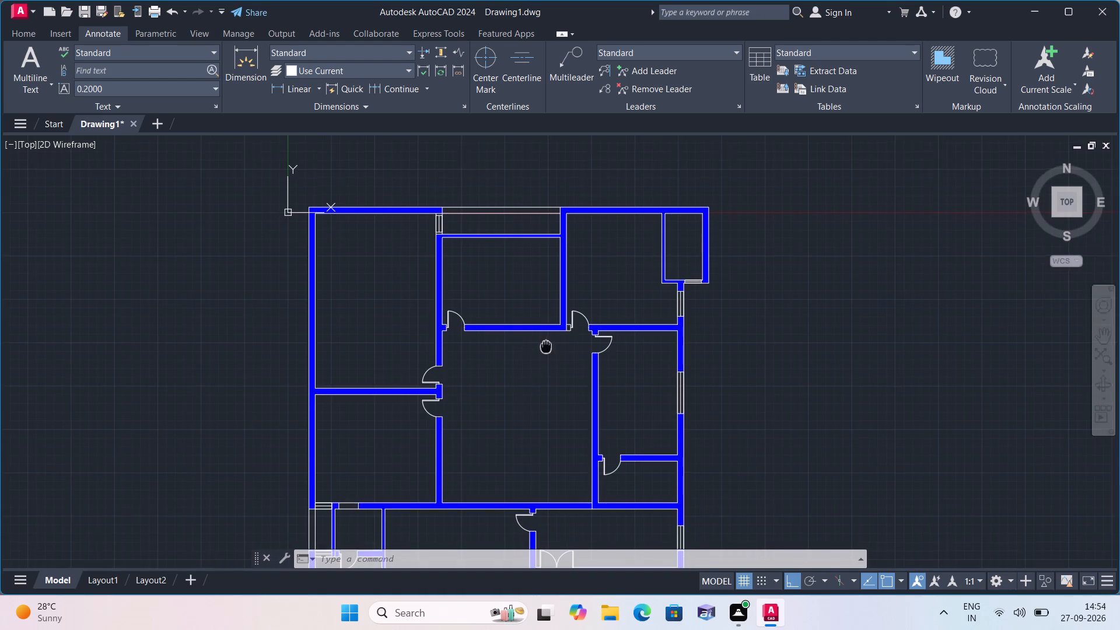
pyautogui.moveTo(545, 349); pyautogui.dragTo(548, 419, button='middle')
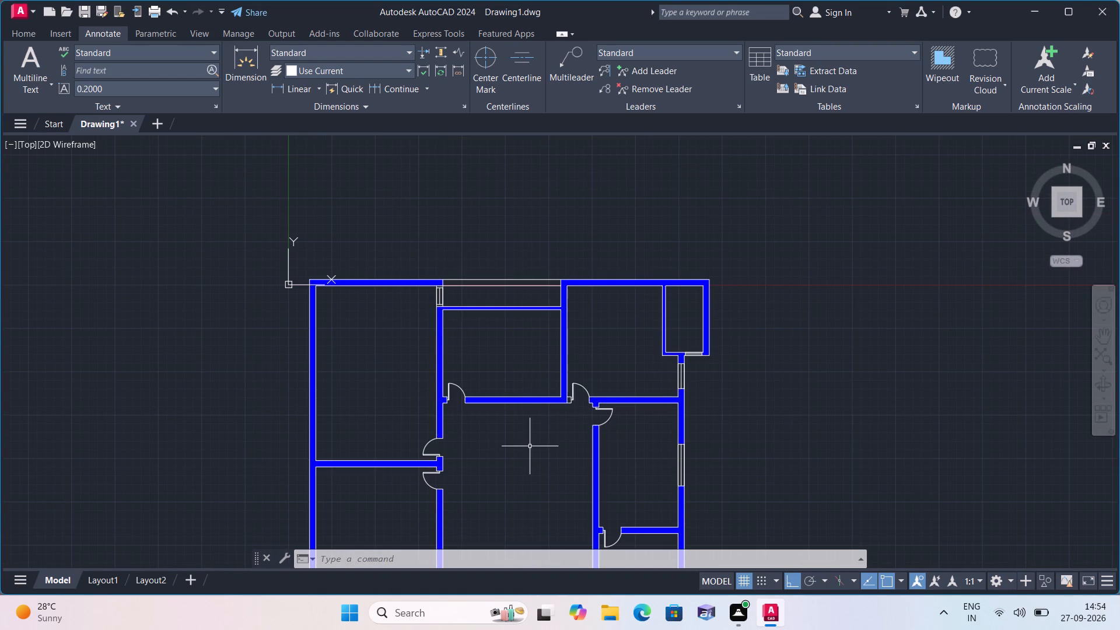
pyautogui.scroll(2, 464, 405)
pyautogui.scroll(-1, 464, 405)
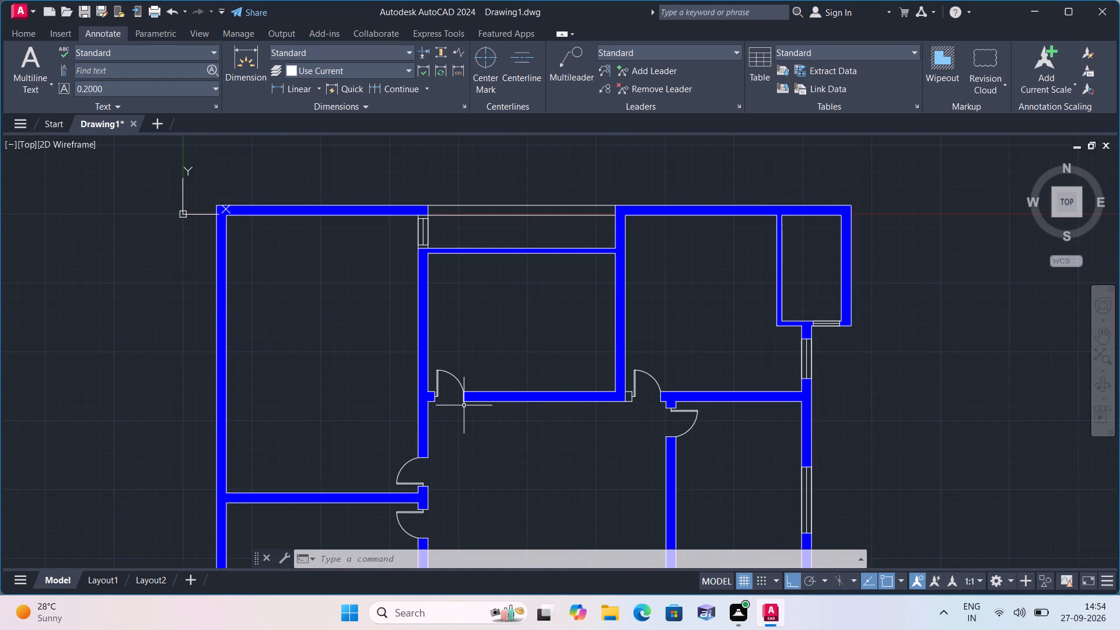
pyautogui.write('h')
pyautogui.press('space')
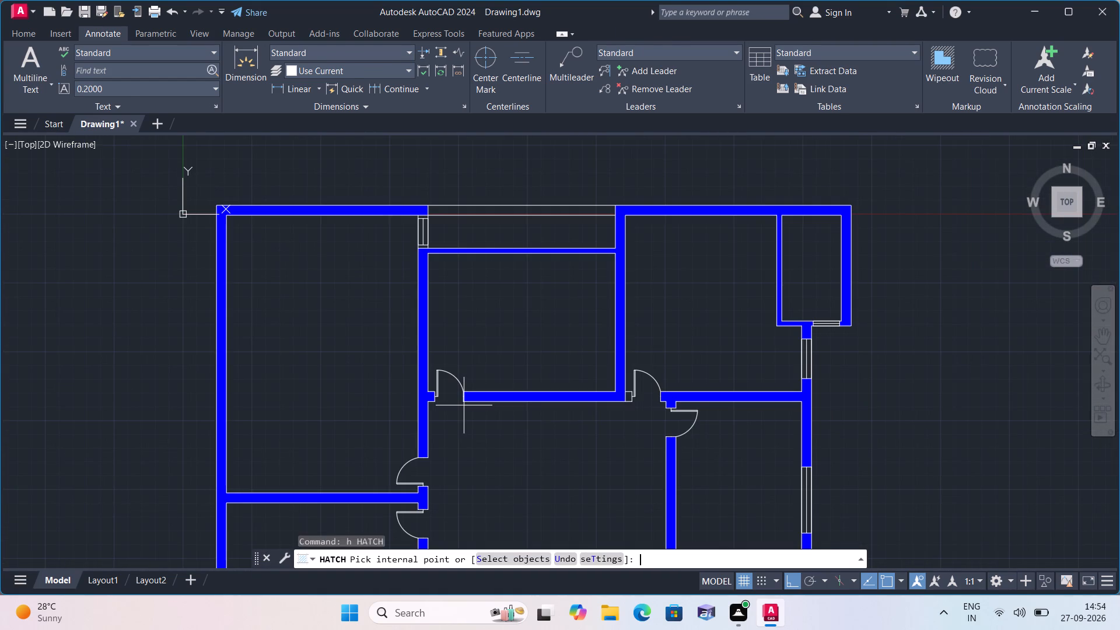
pyautogui.scroll(3, 438, 215)
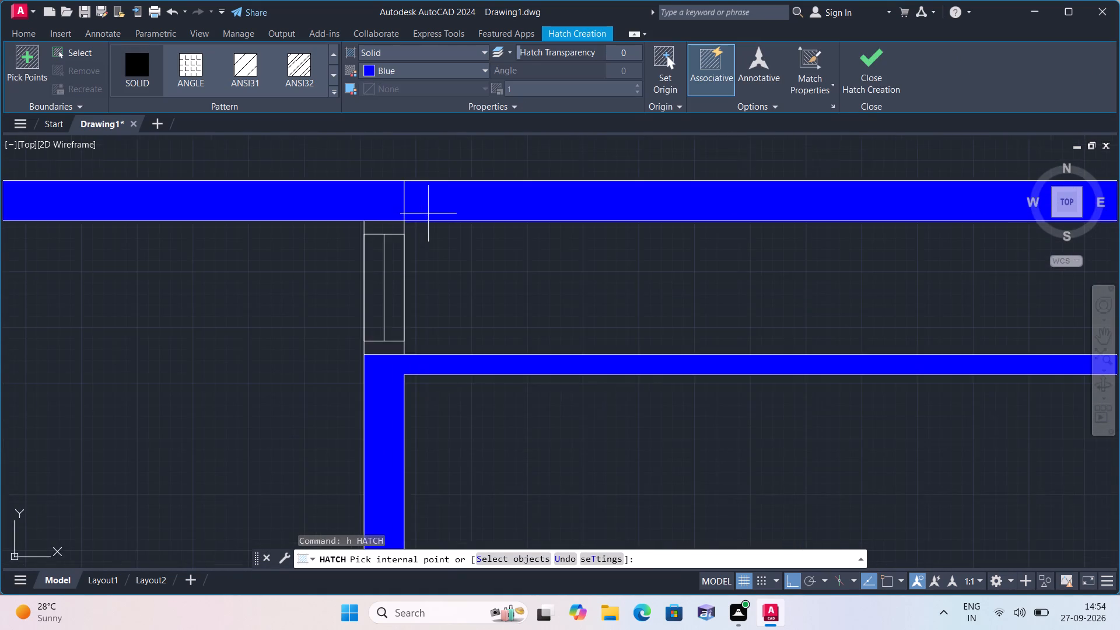
pyautogui.scroll(1, 402, 217)
pyautogui.click(363, 234)
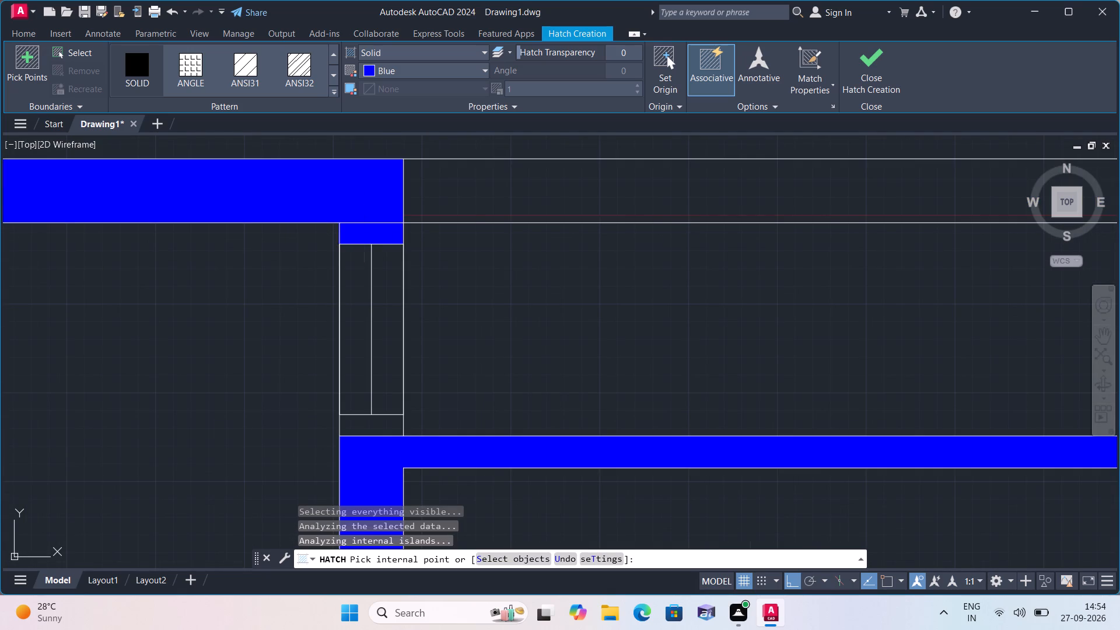
pyautogui.click(367, 422)
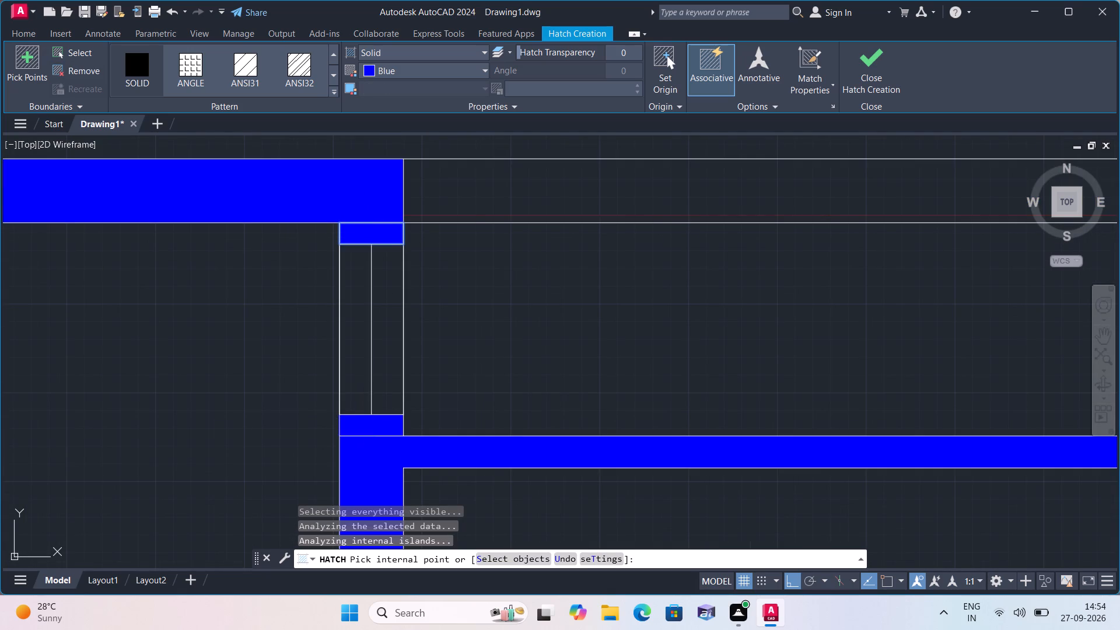
pyautogui.press('space')
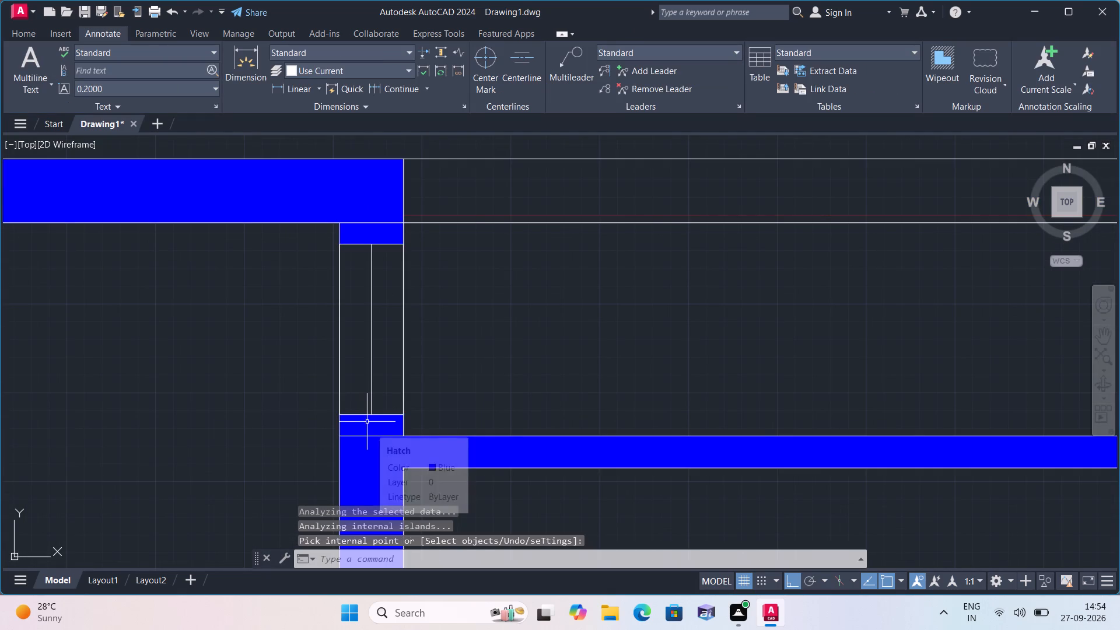
# Inspect the floor plan's walls, from the southwest rooms and south side up to the north strip and northeast corner, for unhatched sections.
pyautogui.scroll(1, 367, 422)
pyautogui.scroll(-2, 395, 430)
pyautogui.scroll(-2, 316, 392)
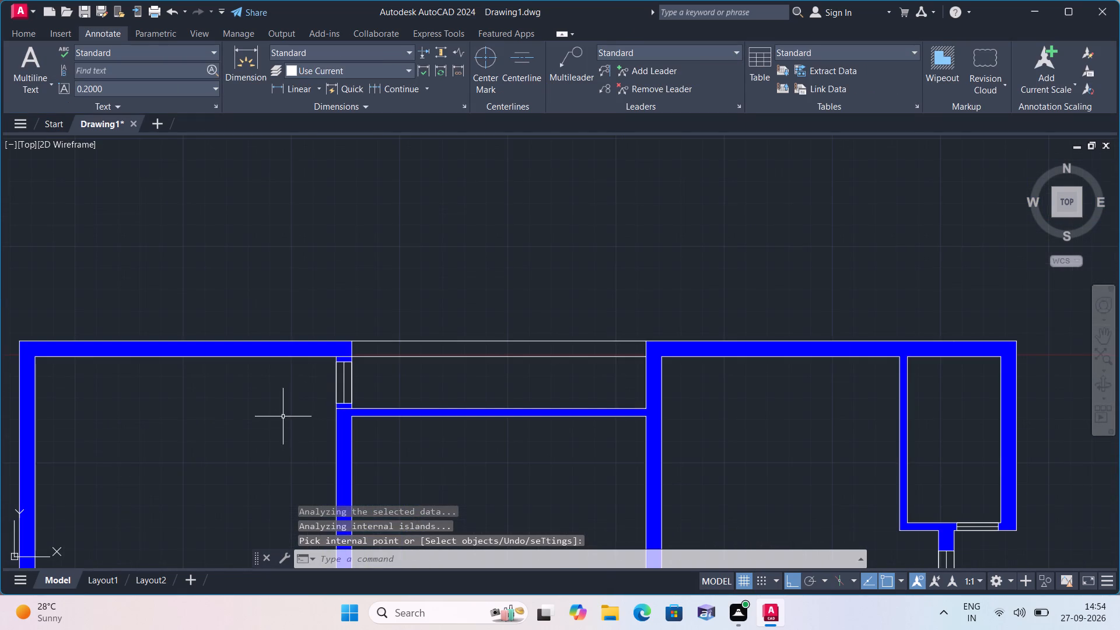
pyautogui.scroll(-1, 283, 416)
pyautogui.moveTo(283, 416); pyautogui.dragTo(422, 363, button='middle')
pyautogui.scroll(-1, 415, 401)
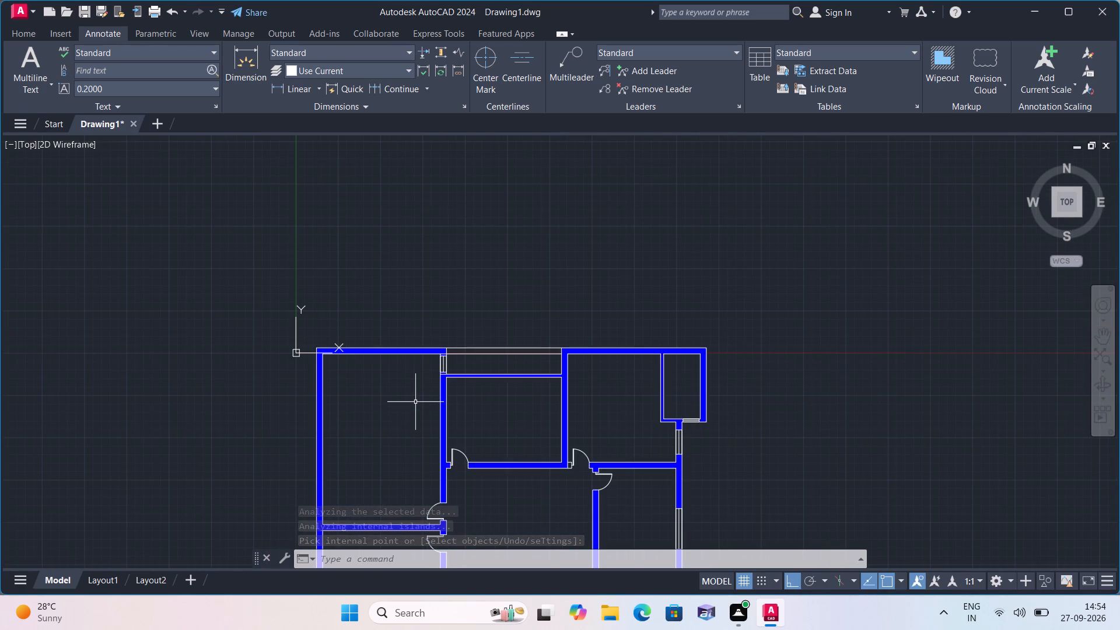
pyautogui.moveTo(409, 397); pyautogui.dragTo(409, 324, button='middle')
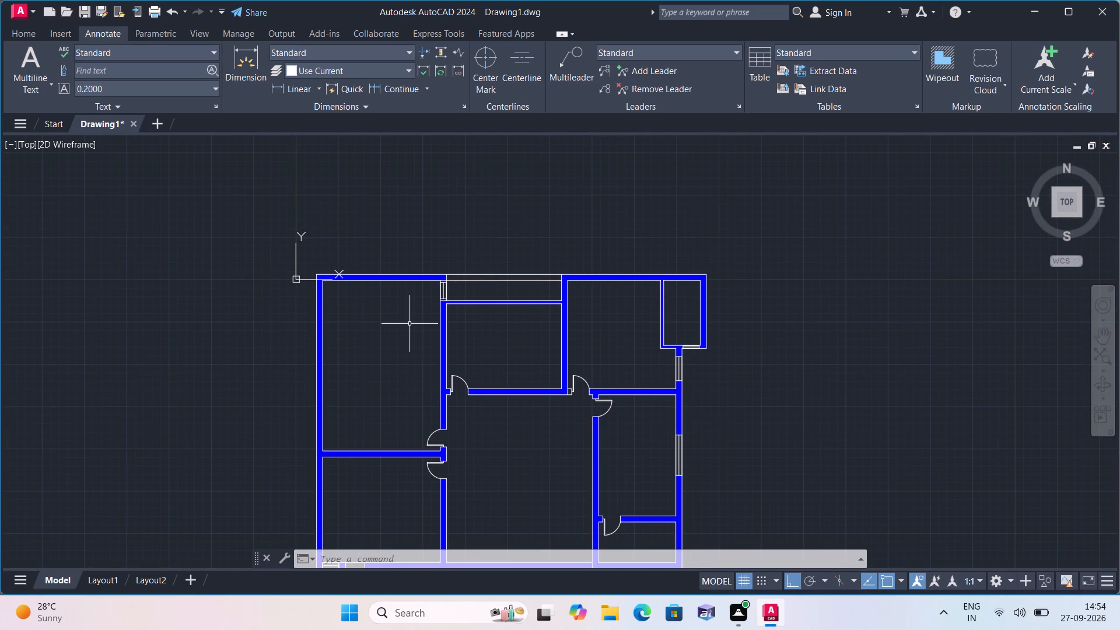
pyautogui.scroll(-1, 400, 411)
pyautogui.moveTo(394, 411); pyautogui.dragTo(414, 306, button='middle')
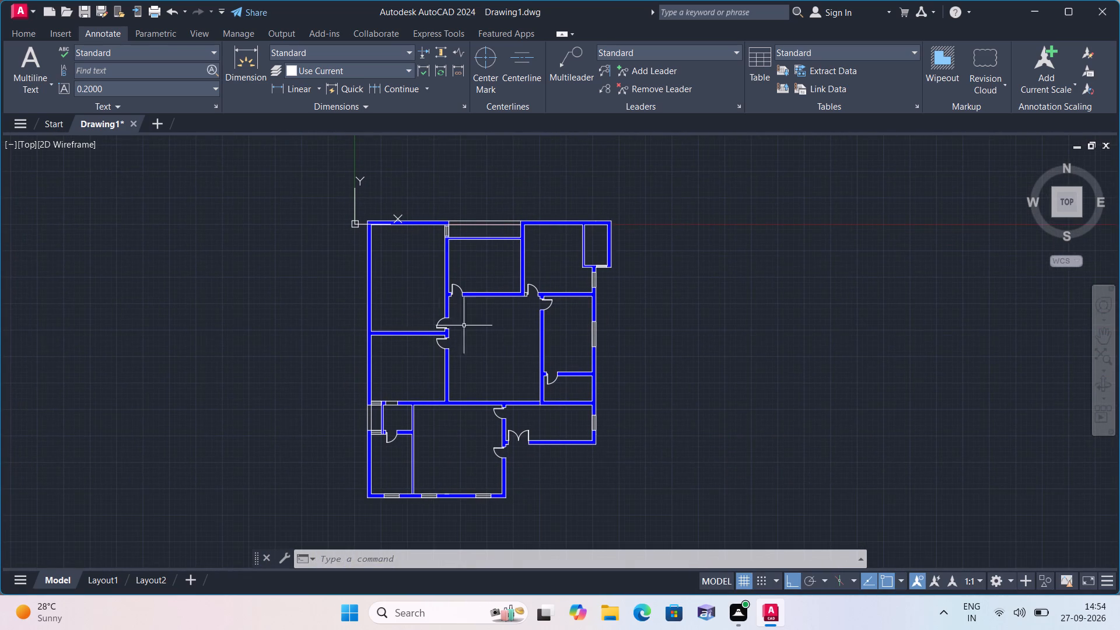
pyautogui.scroll(1, 384, 425)
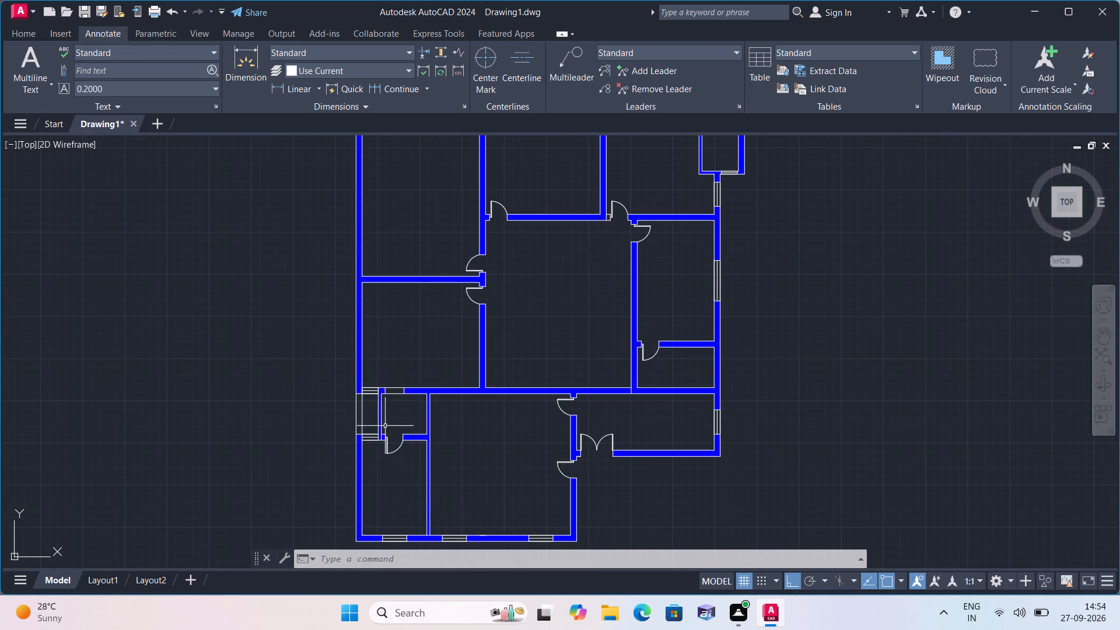
pyautogui.moveTo(387, 428); pyautogui.dragTo(403, 352, button='middle')
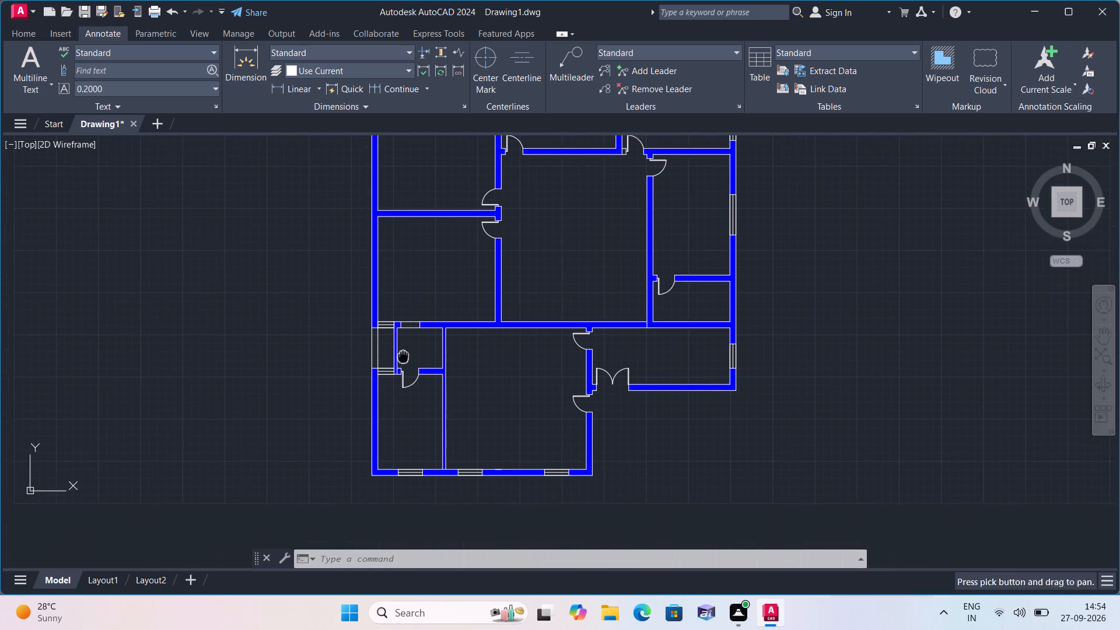
pyautogui.scroll(2, 390, 372)
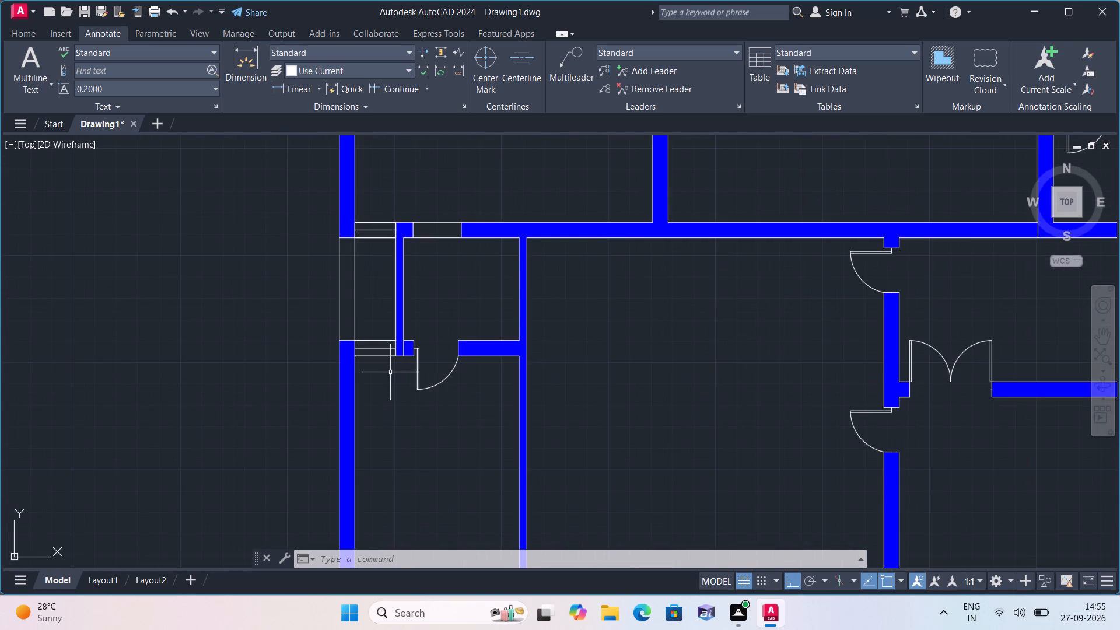
pyautogui.moveTo(486, 419); pyautogui.dragTo(453, 275, button='middle')
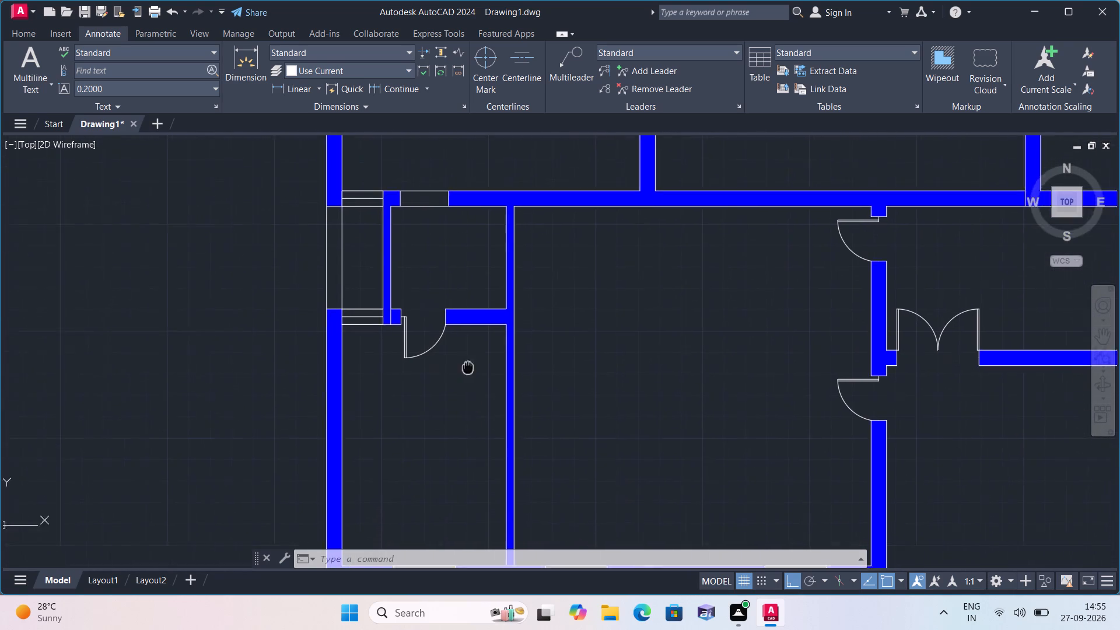
pyautogui.moveTo(453, 275); pyautogui.dragTo(453, 250, button='middle')
pyautogui.scroll(-1, 455, 218)
pyautogui.moveTo(442, 241); pyautogui.dragTo(399, 402, button='middle')
pyautogui.scroll(-1, 437, 253)
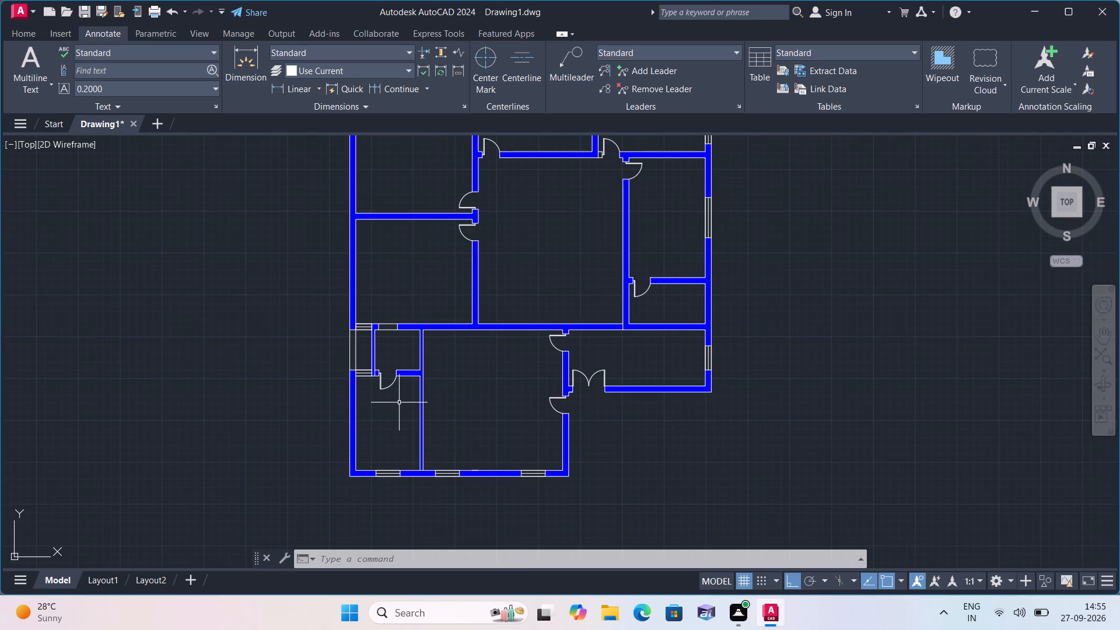
pyautogui.scroll(1, 399, 402)
pyautogui.moveTo(399, 402); pyautogui.dragTo(404, 290, button='middle')
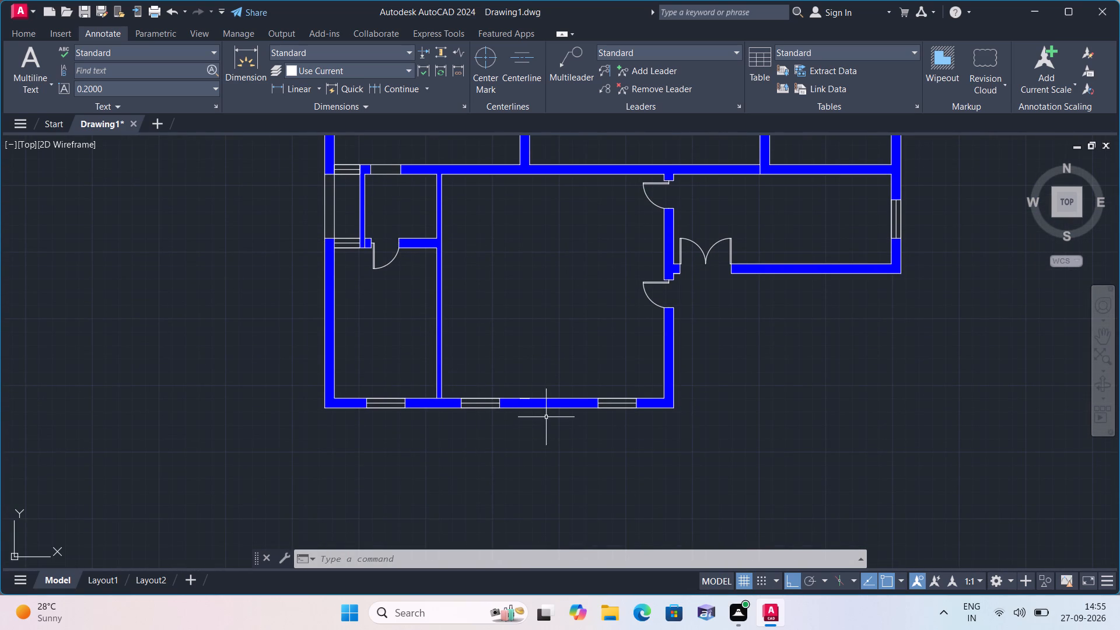
pyautogui.moveTo(549, 311); pyautogui.dragTo(537, 368, button='middle')
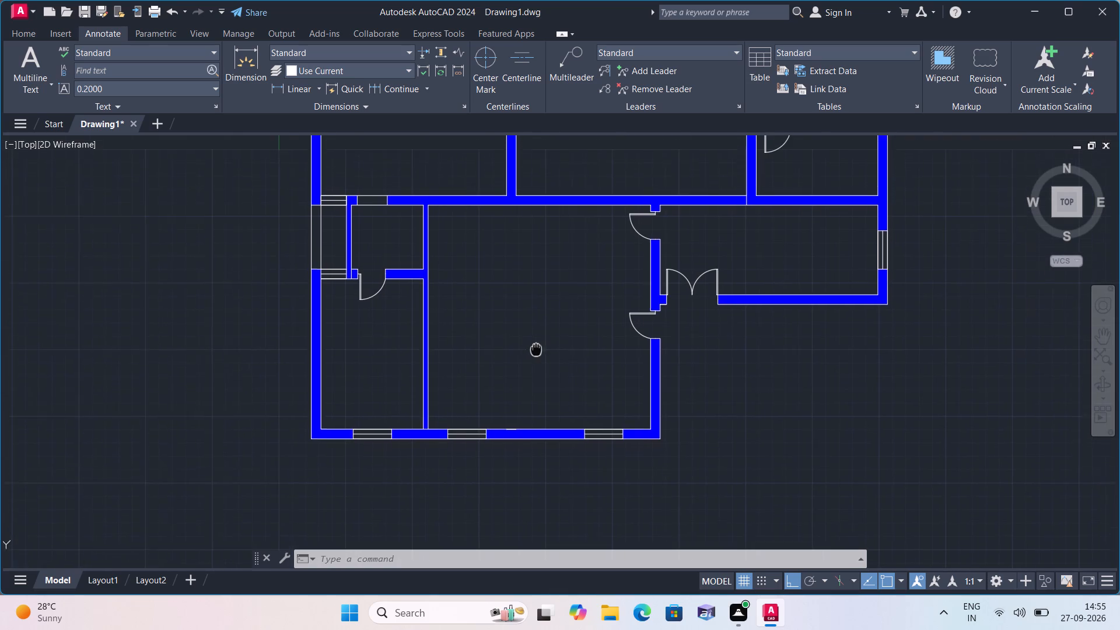
pyautogui.moveTo(537, 368); pyautogui.dragTo(537, 370, button='middle')
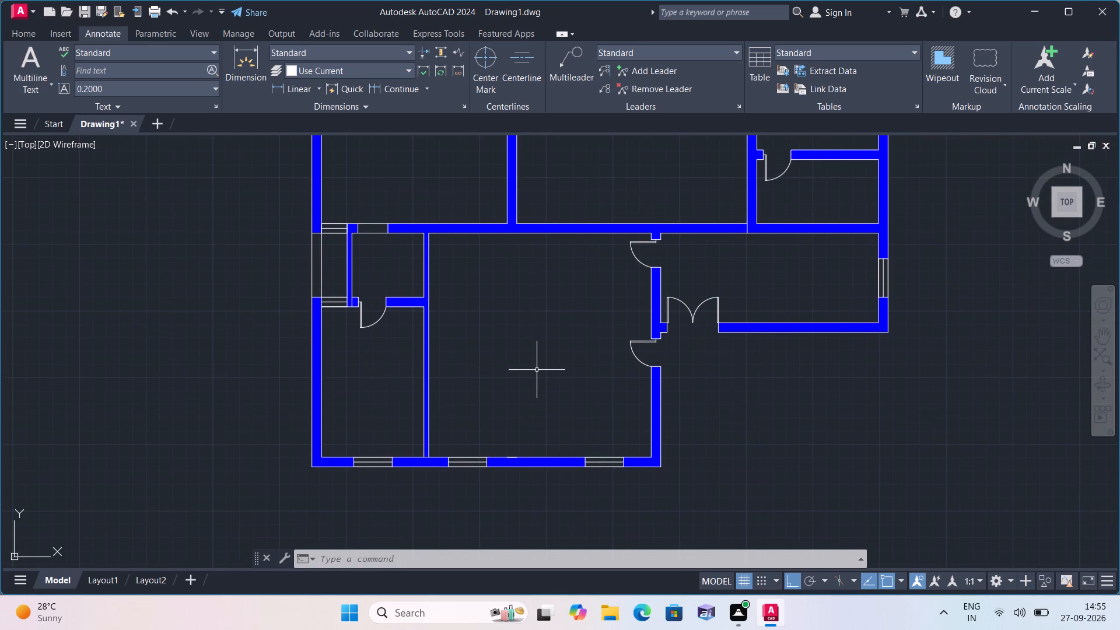
pyautogui.scroll(-1, 551, 314)
pyautogui.moveTo(551, 314); pyautogui.dragTo(536, 328, button='middle')
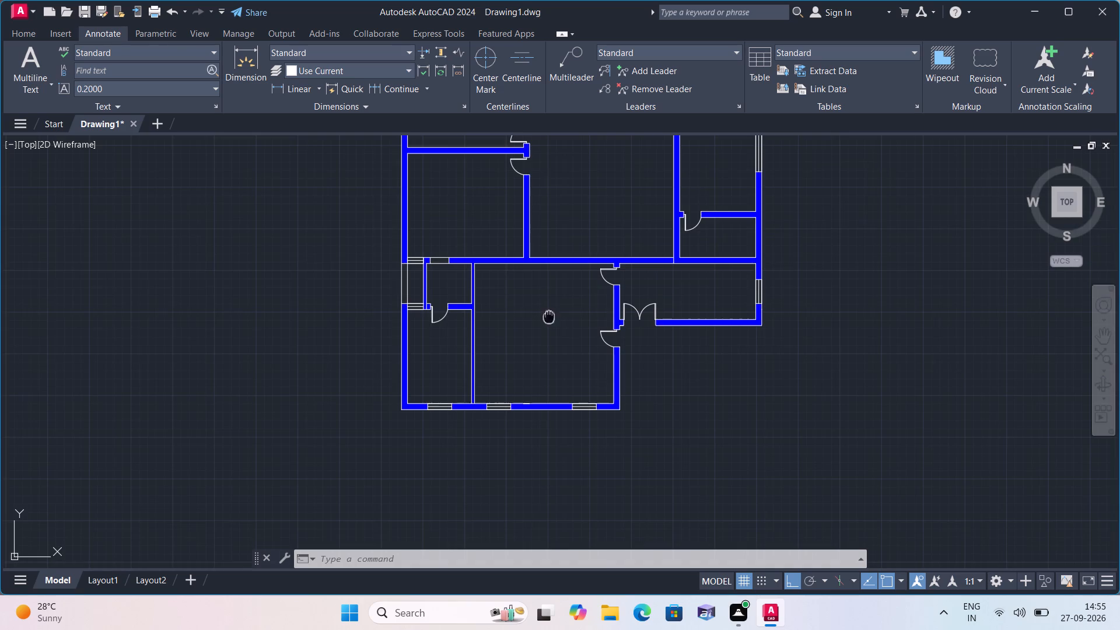
pyautogui.moveTo(536, 328); pyautogui.dragTo(492, 444, button='middle')
pyautogui.scroll(-1, 492, 444)
pyautogui.scroll(1, 492, 444)
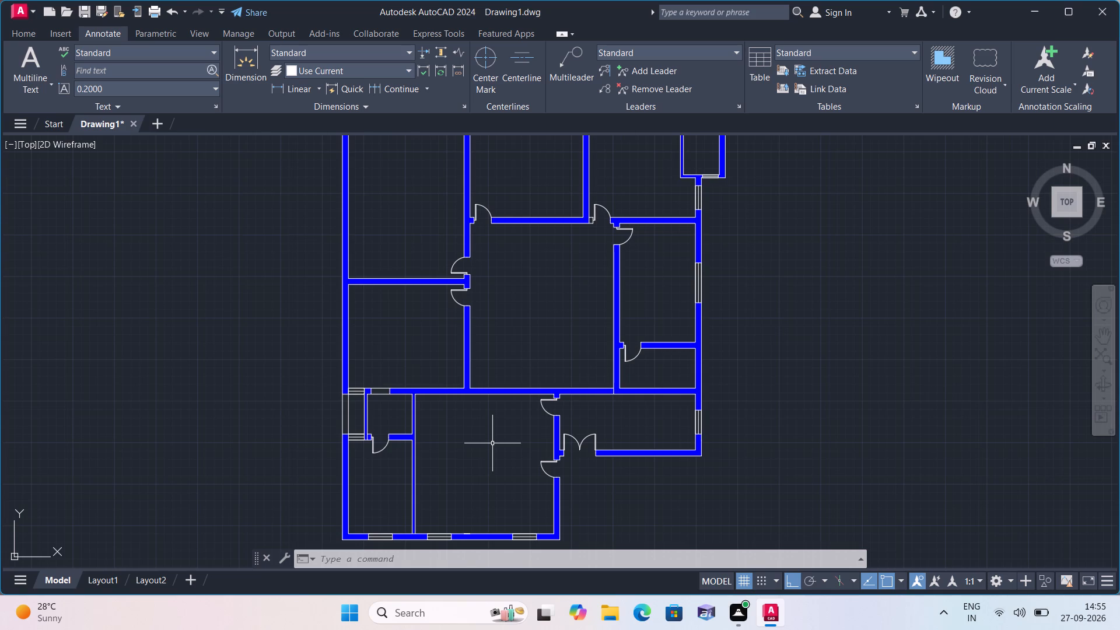
pyautogui.scroll(-1, 492, 443)
pyautogui.moveTo(493, 380); pyautogui.dragTo(514, 604, button='middle')
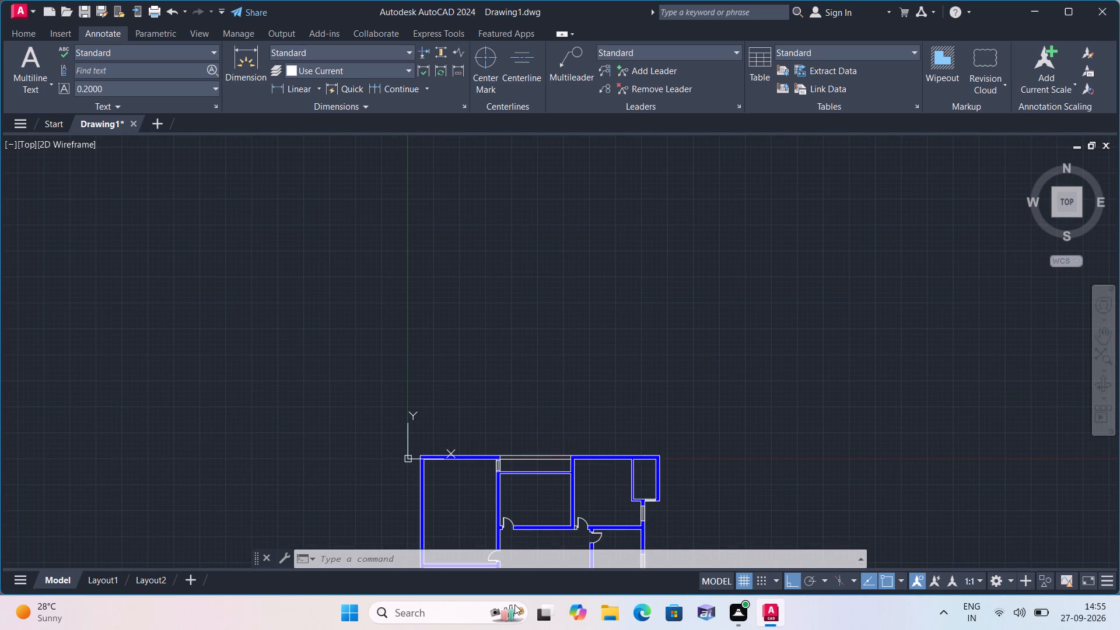
pyautogui.moveTo(556, 480); pyautogui.dragTo(512, 355, button='middle')
pyautogui.scroll(3, 510, 354)
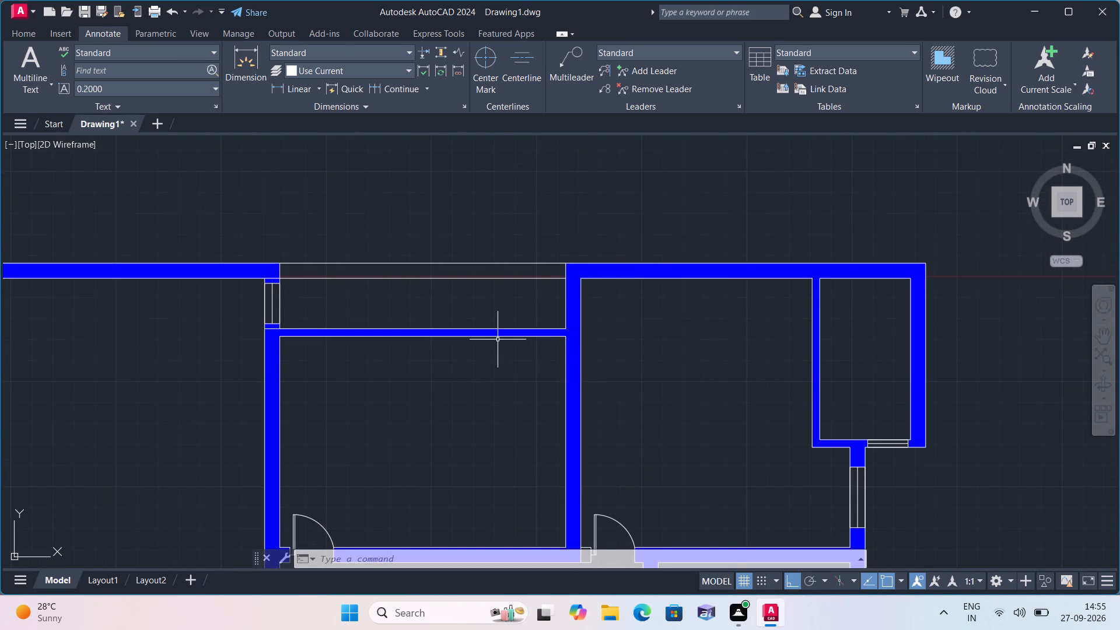
pyautogui.scroll(-4, 500, 364)
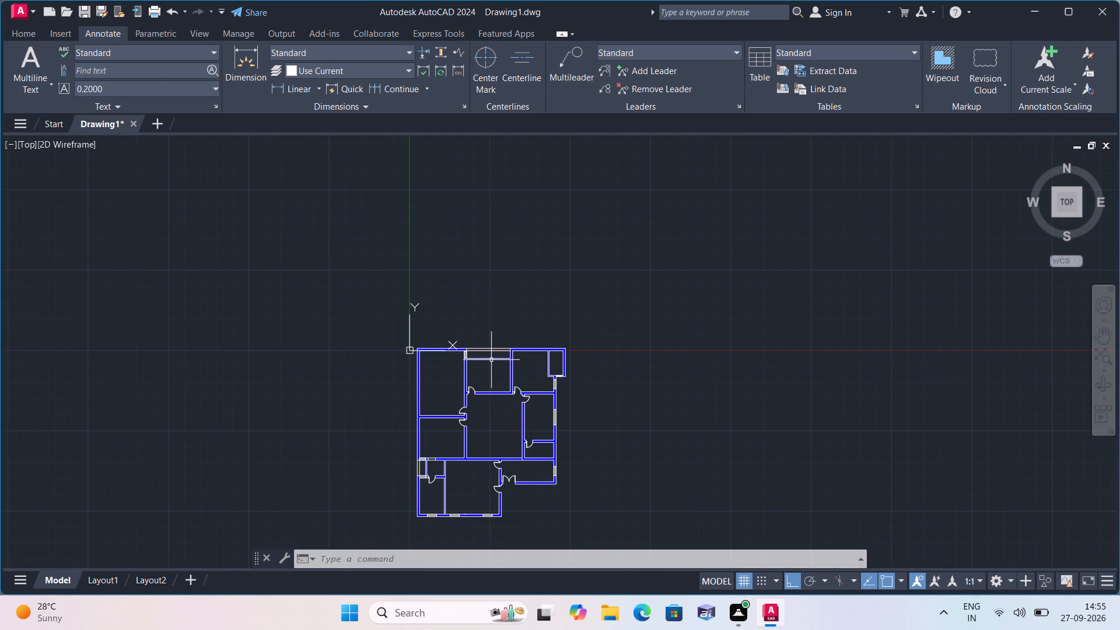
pyautogui.scroll(1, 512, 370)
pyautogui.scroll(3, 588, 369)
pyautogui.scroll(-2, 588, 369)
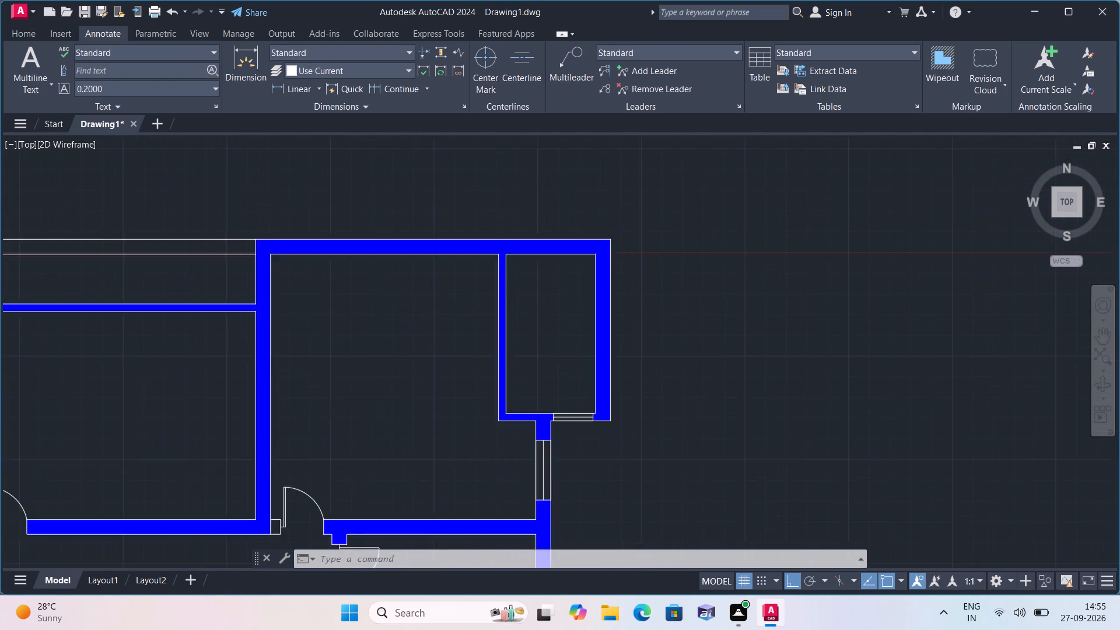
pyautogui.scroll(-3, 588, 369)
pyautogui.moveTo(552, 414); pyautogui.dragTo(546, 381, button='middle')
pyautogui.scroll(3, 549, 381)
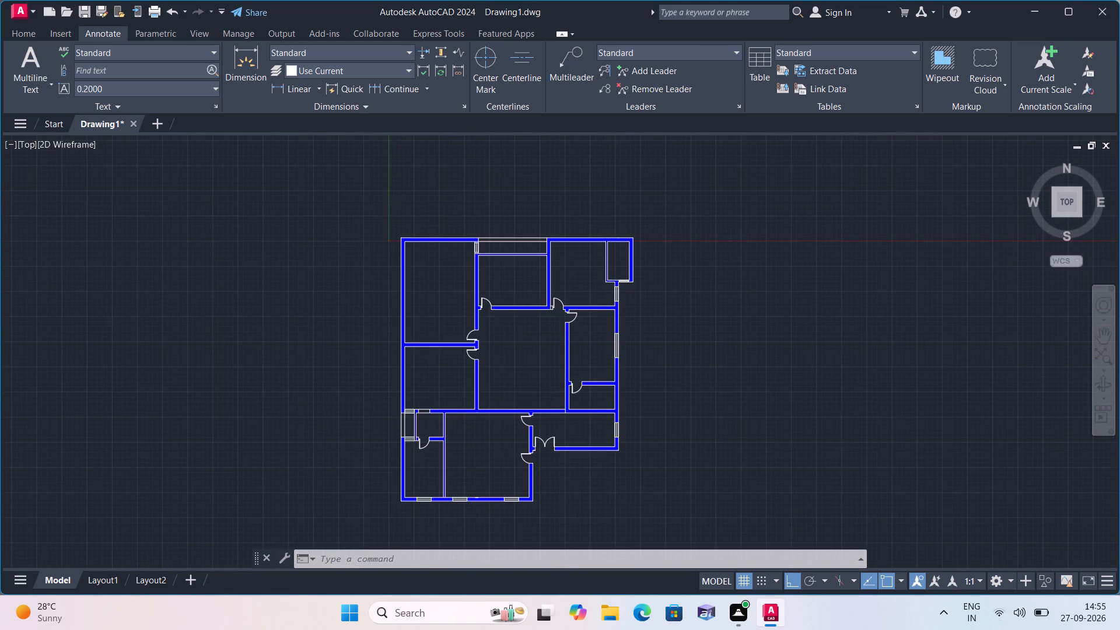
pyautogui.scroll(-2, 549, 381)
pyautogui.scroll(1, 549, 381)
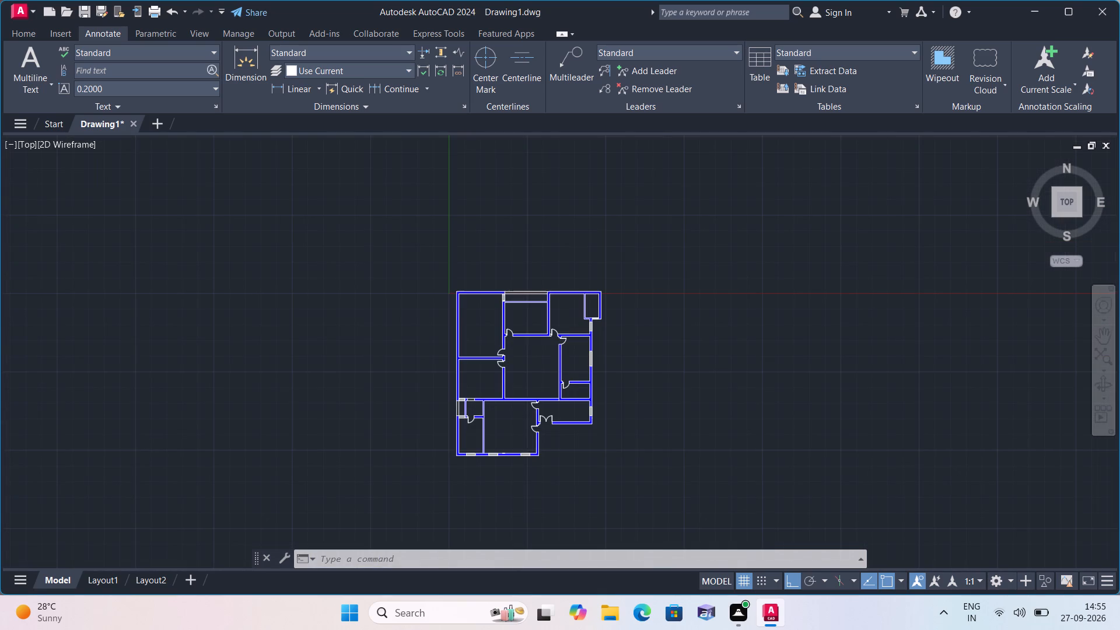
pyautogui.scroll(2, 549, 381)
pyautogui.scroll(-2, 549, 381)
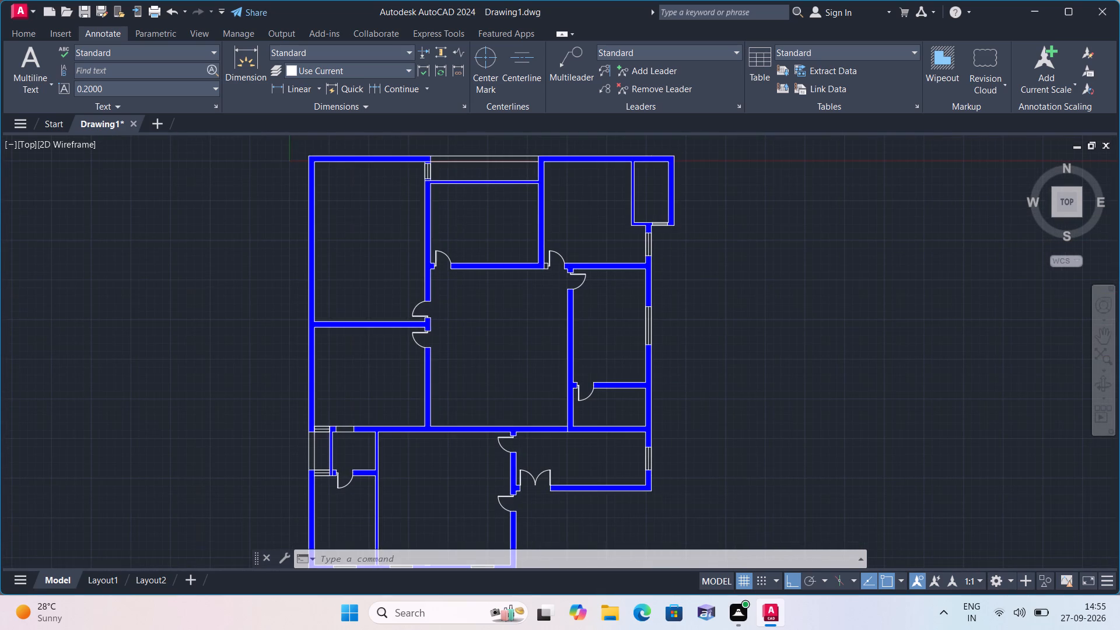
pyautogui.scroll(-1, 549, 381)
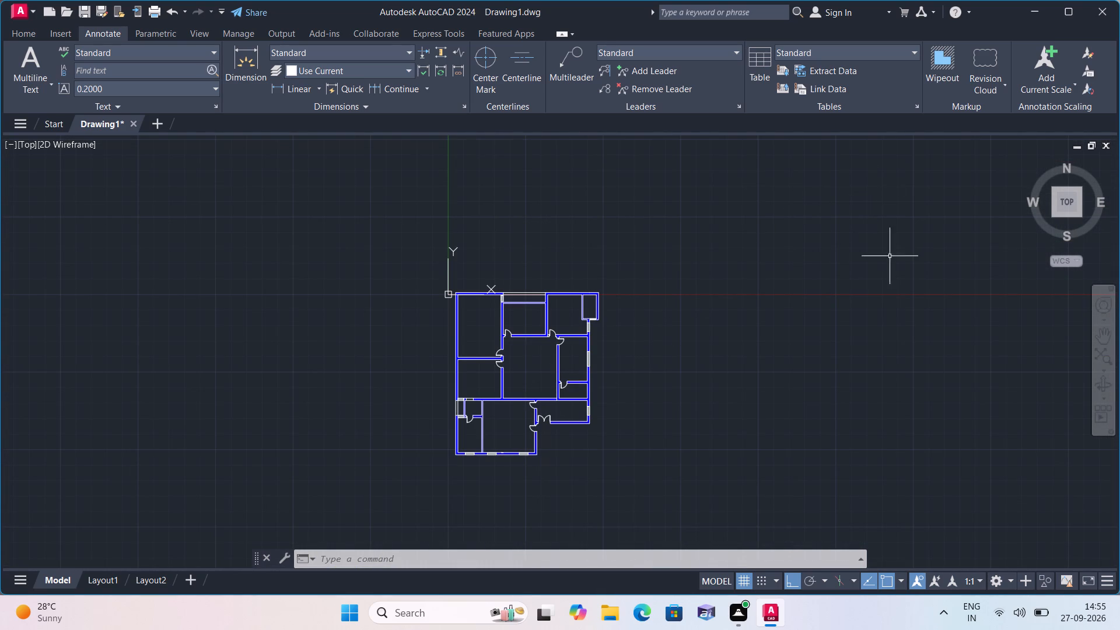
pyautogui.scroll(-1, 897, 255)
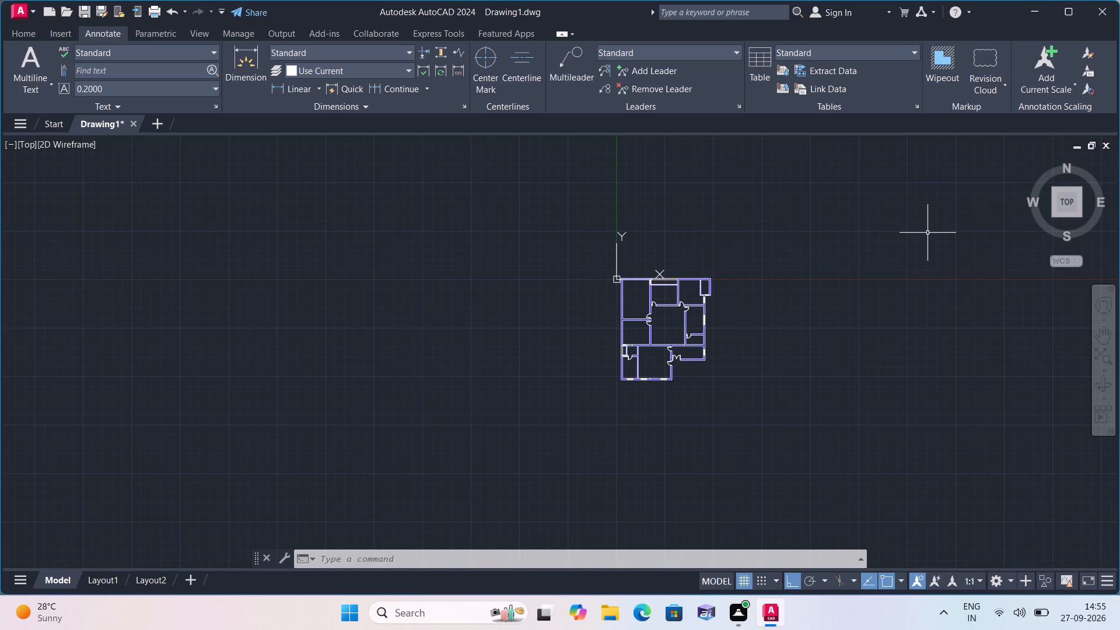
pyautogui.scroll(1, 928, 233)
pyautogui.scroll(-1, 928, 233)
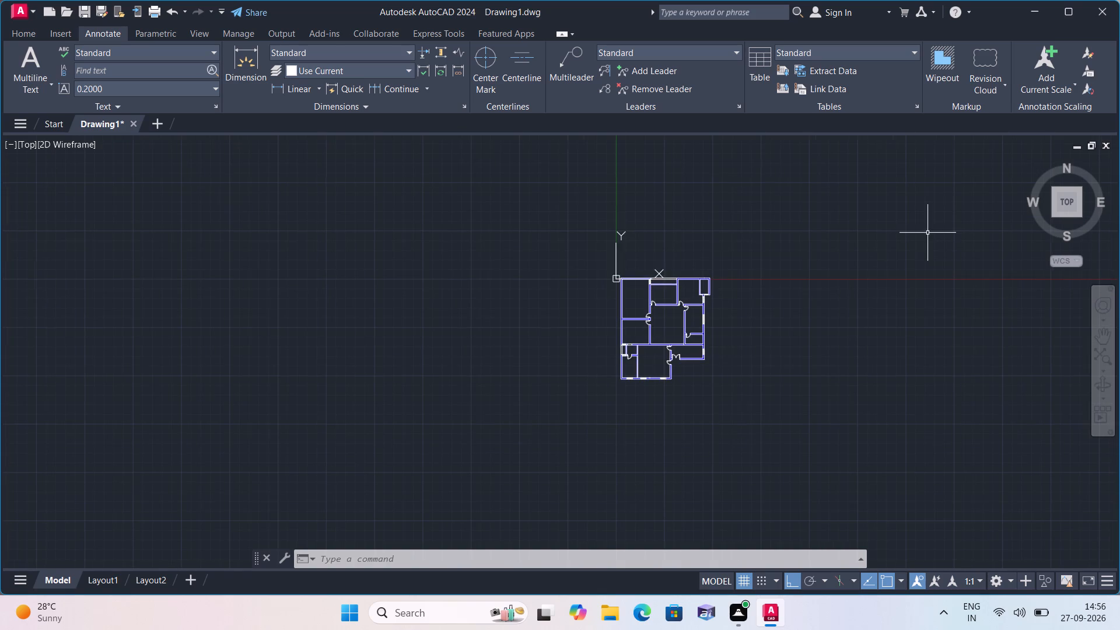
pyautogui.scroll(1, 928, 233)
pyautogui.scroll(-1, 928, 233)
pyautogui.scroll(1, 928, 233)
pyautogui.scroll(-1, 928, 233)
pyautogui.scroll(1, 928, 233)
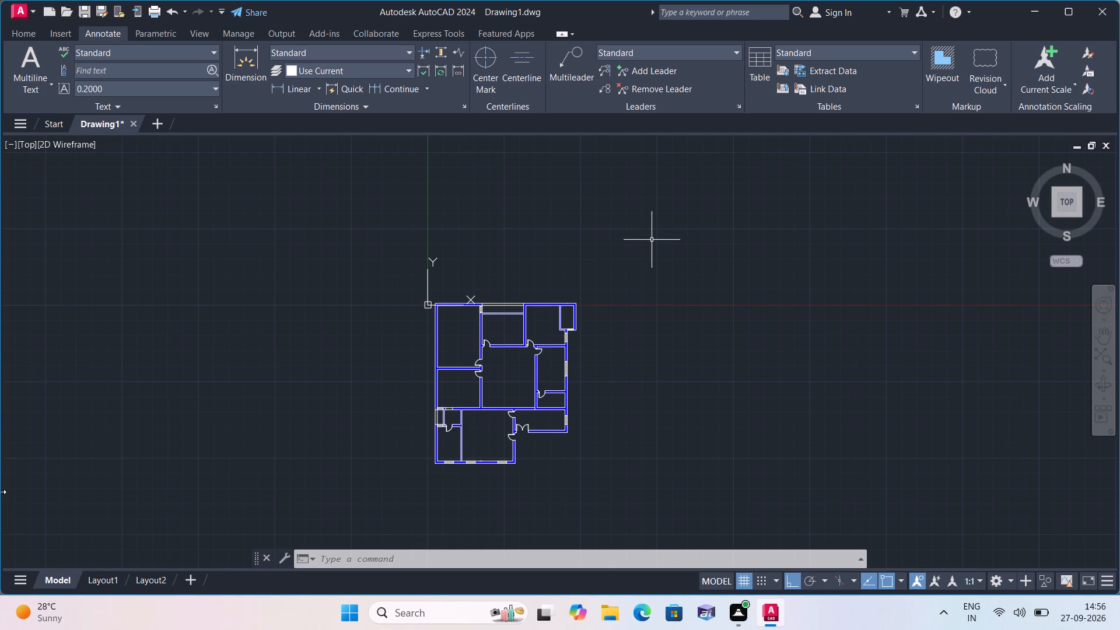
# Trim away the blue hatch of the walls around the north-central and northeast rooms and of the connected walls south of the central hall.
pyautogui.scroll(3, 468, 400)
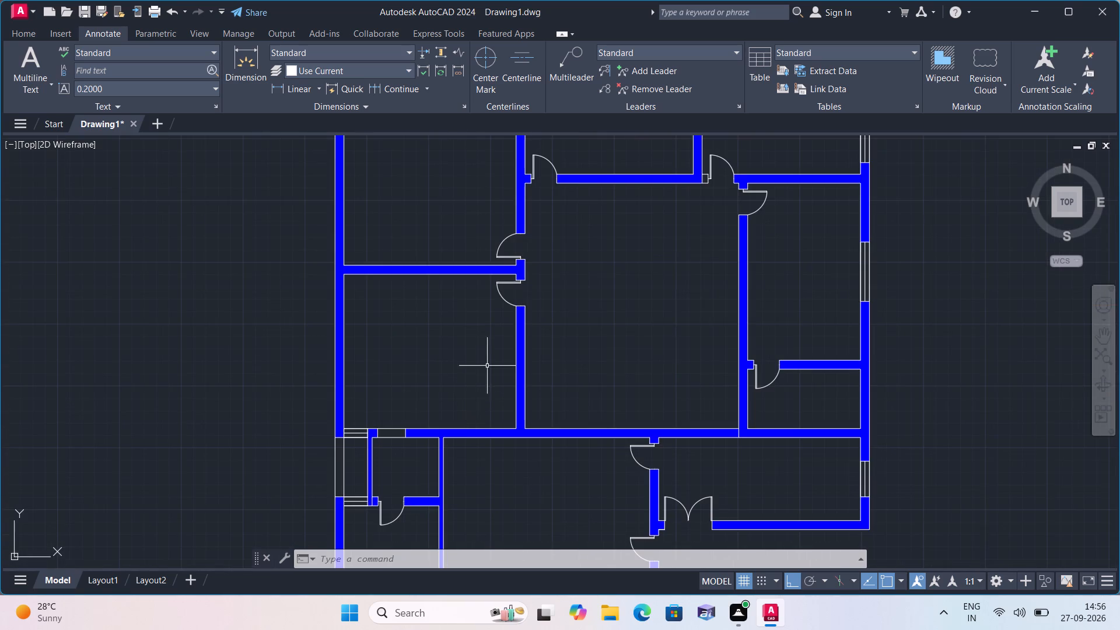
pyautogui.moveTo(487, 366); pyautogui.dragTo(396, 517, button='middle')
pyautogui.moveTo(459, 404); pyautogui.dragTo(437, 489, button='middle')
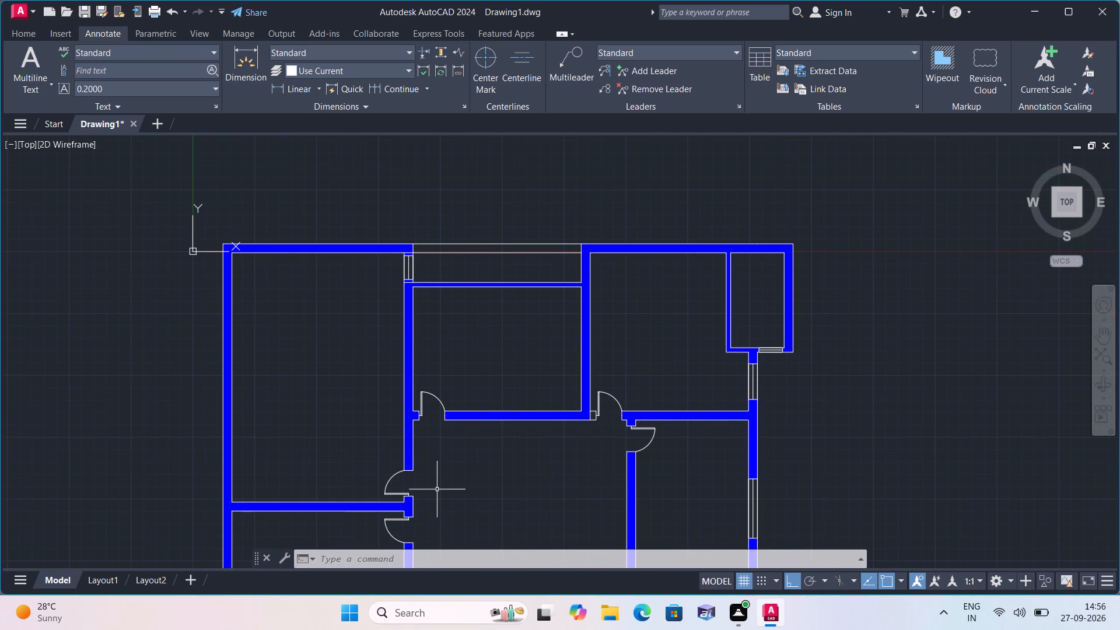
pyautogui.write('trim')
pyautogui.press('space')
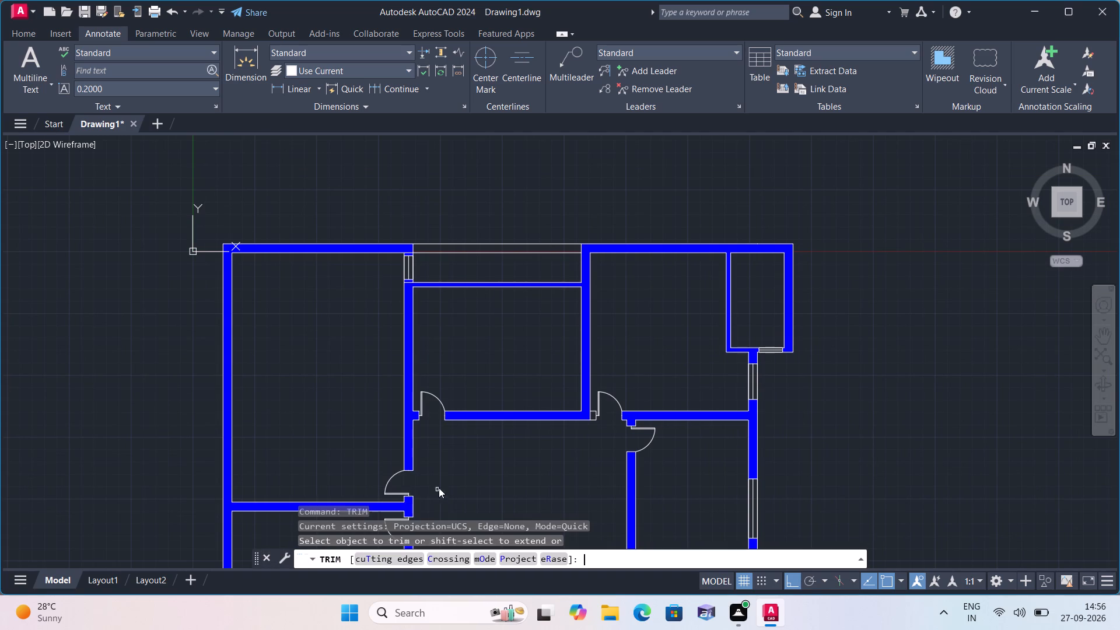
pyautogui.scroll(4, 608, 275)
pyautogui.scroll(-1, 608, 275)
pyautogui.click(482, 315)
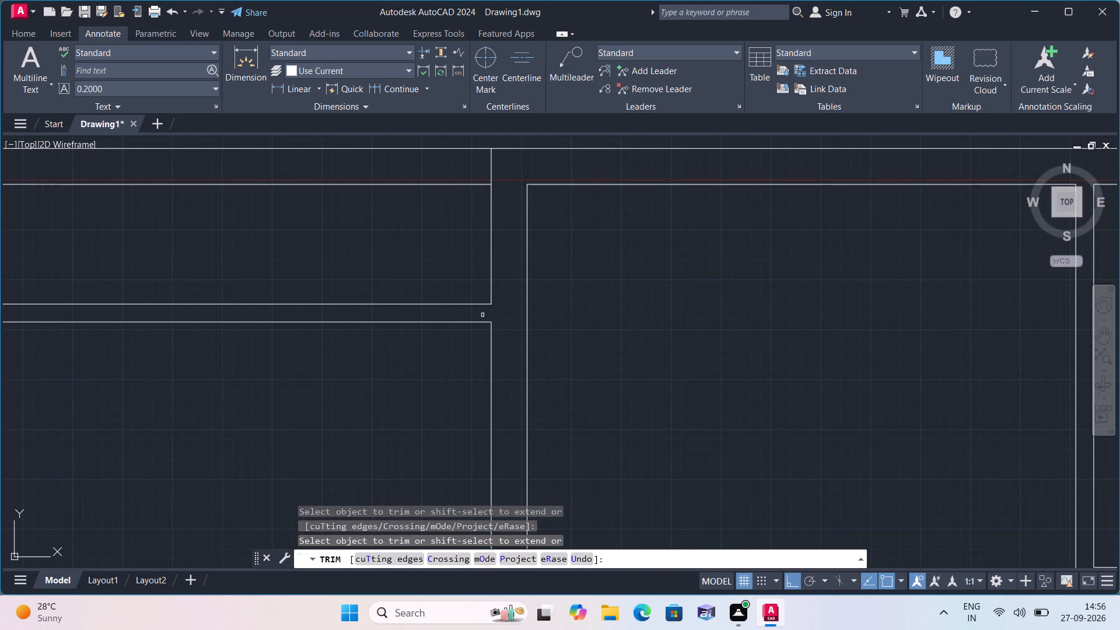
pyautogui.scroll(-2, 482, 315)
pyautogui.moveTo(598, 342); pyautogui.dragTo(593, 266, button='middle')
pyautogui.scroll(-2, 591, 332)
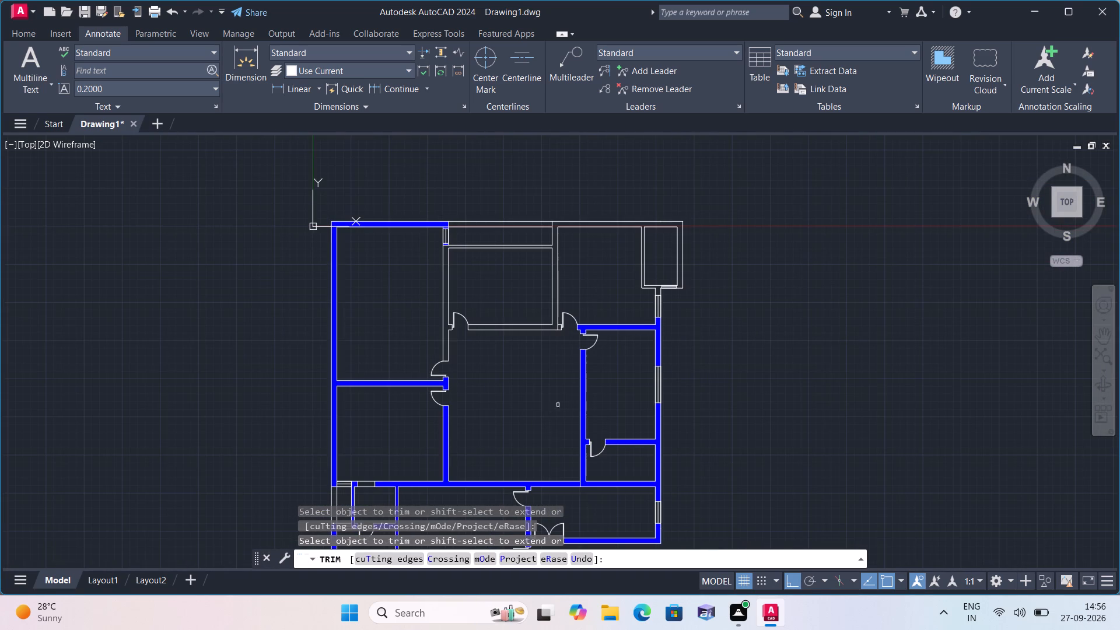
pyautogui.moveTo(521, 407); pyautogui.dragTo(513, 306, button='middle')
pyautogui.scroll(2, 536, 372)
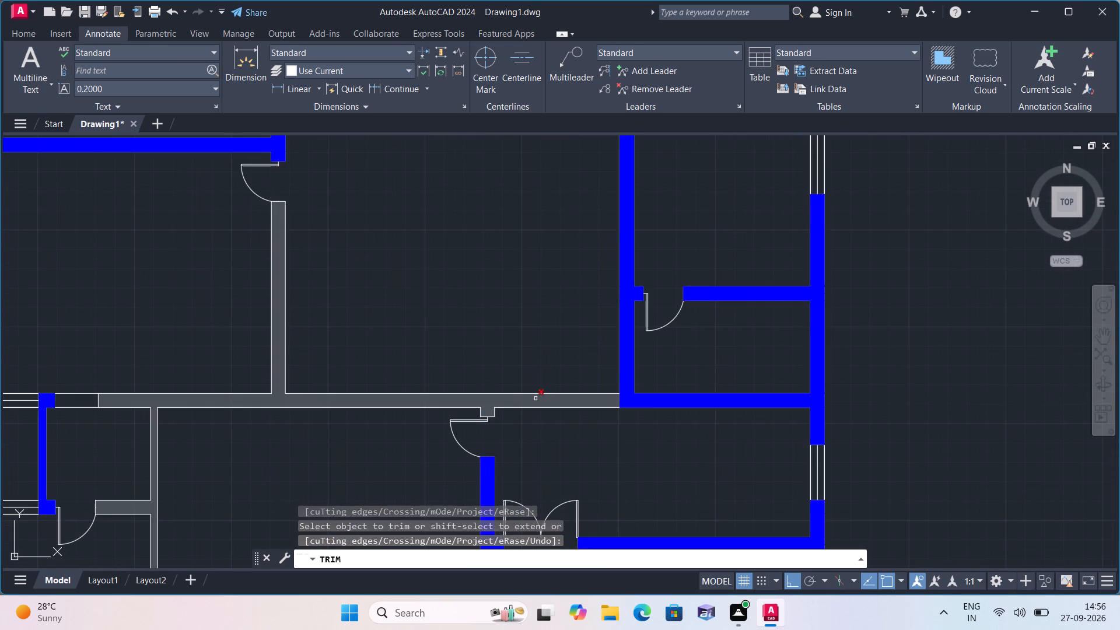
pyautogui.click(535, 398)
pyautogui.scroll(-2, 552, 402)
pyautogui.moveTo(587, 447); pyautogui.dragTo(614, 338, button='middle')
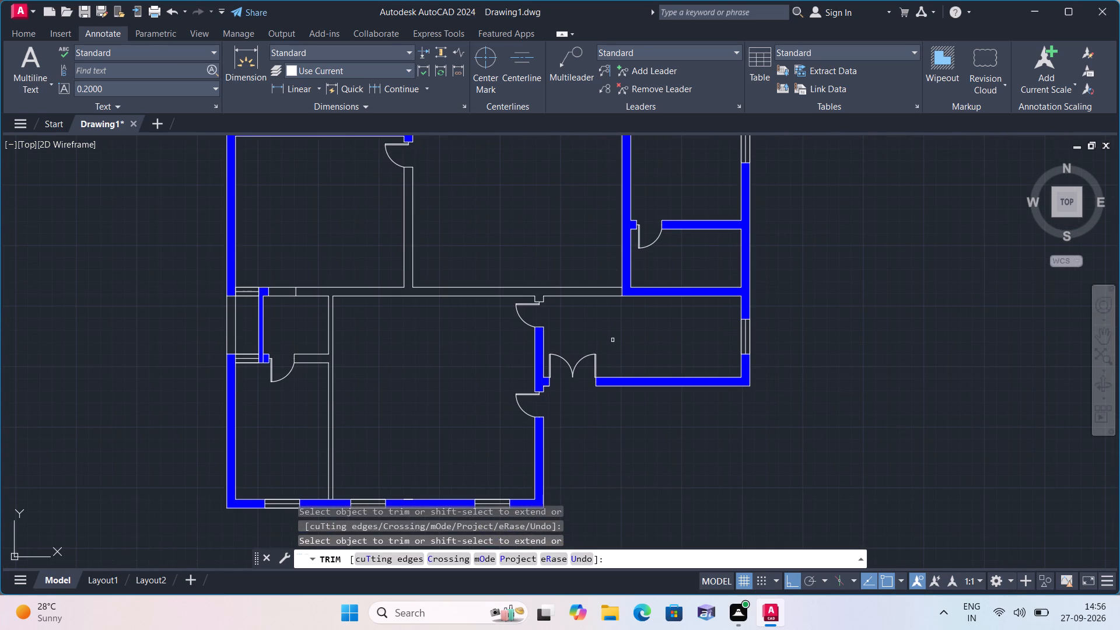
pyautogui.press('Escape')
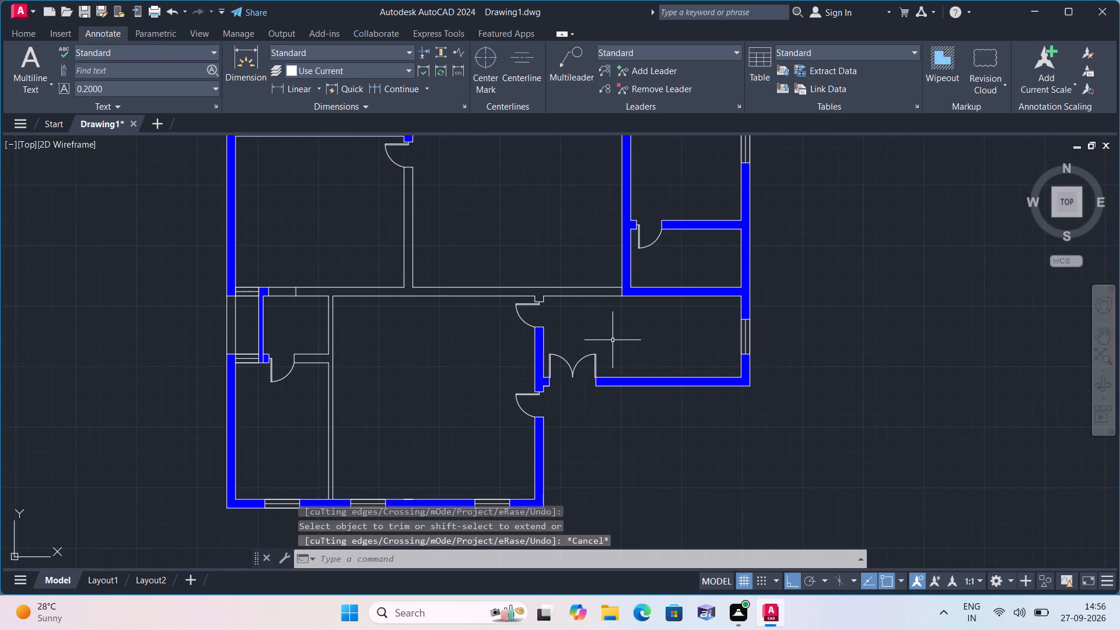
# Offset the lower line of the short wall beside the southwest room's door 6' to the south.
pyautogui.write('offset')
pyautogui.press('space')
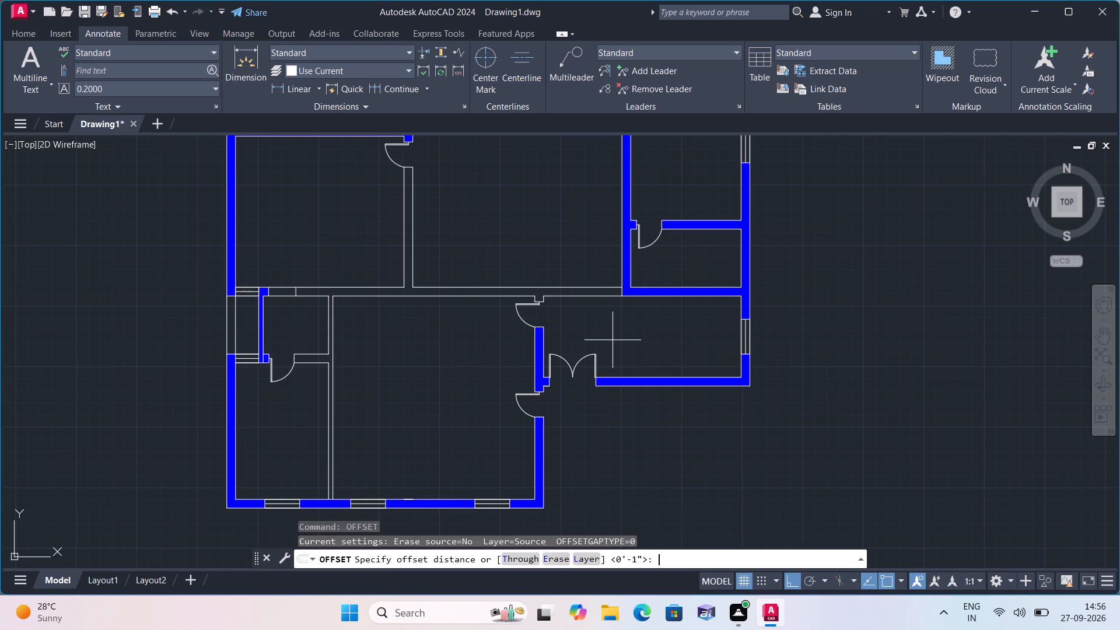
pyautogui.moveTo(612, 340); pyautogui.dragTo(622, 372, button='middle')
pyautogui.moveTo(441, 367); pyautogui.dragTo(493, 464, button='middle')
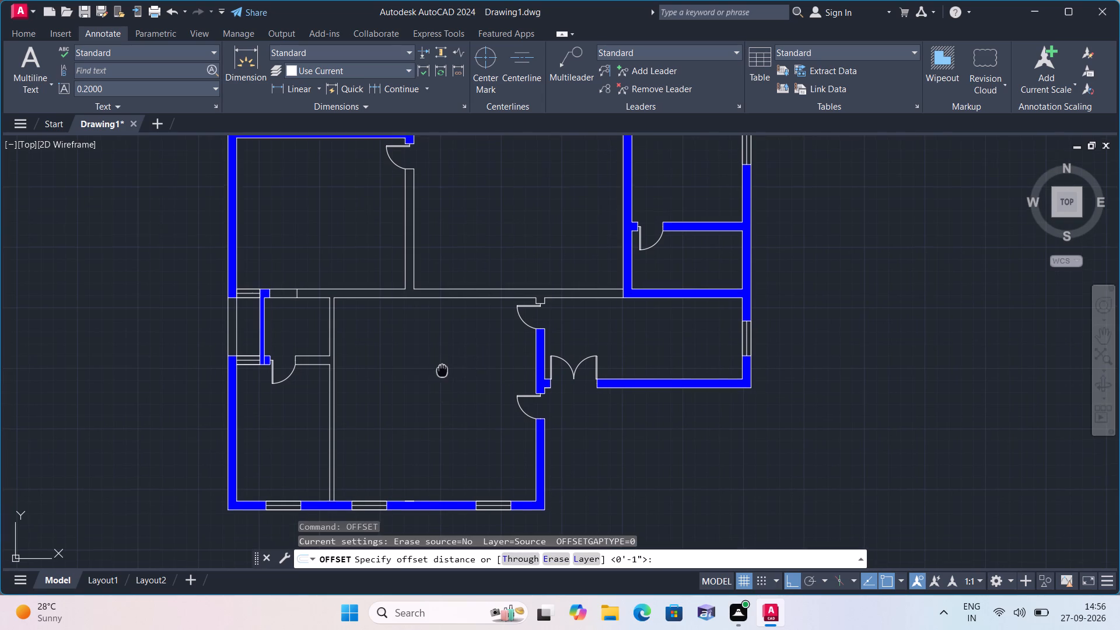
pyautogui.moveTo(493, 464); pyautogui.dragTo(496, 471, button='middle')
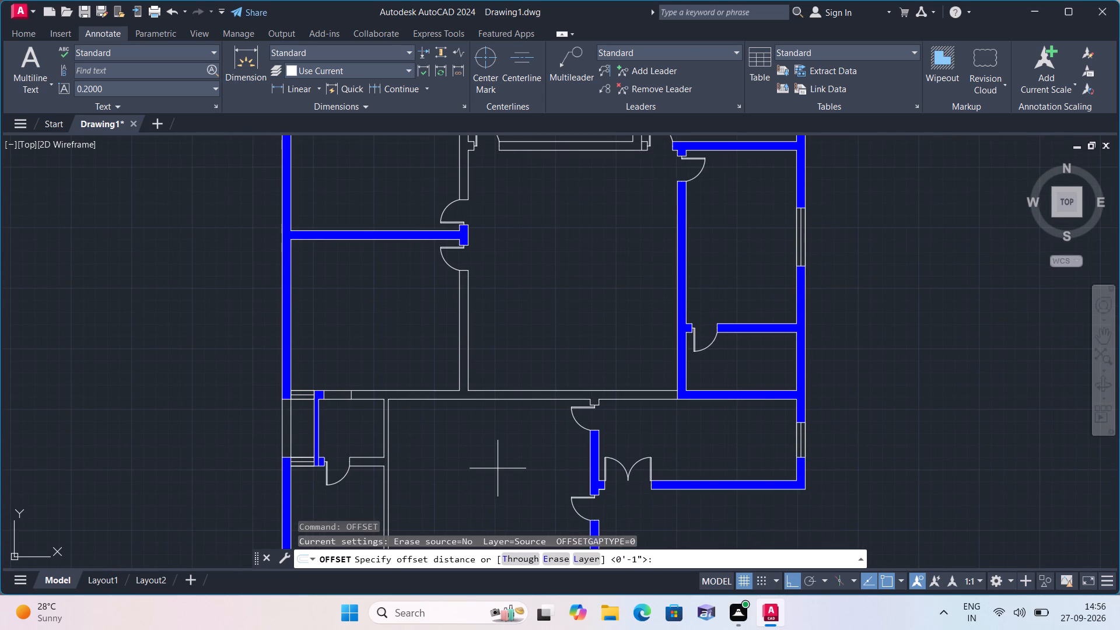
pyautogui.scroll(1, 453, 477)
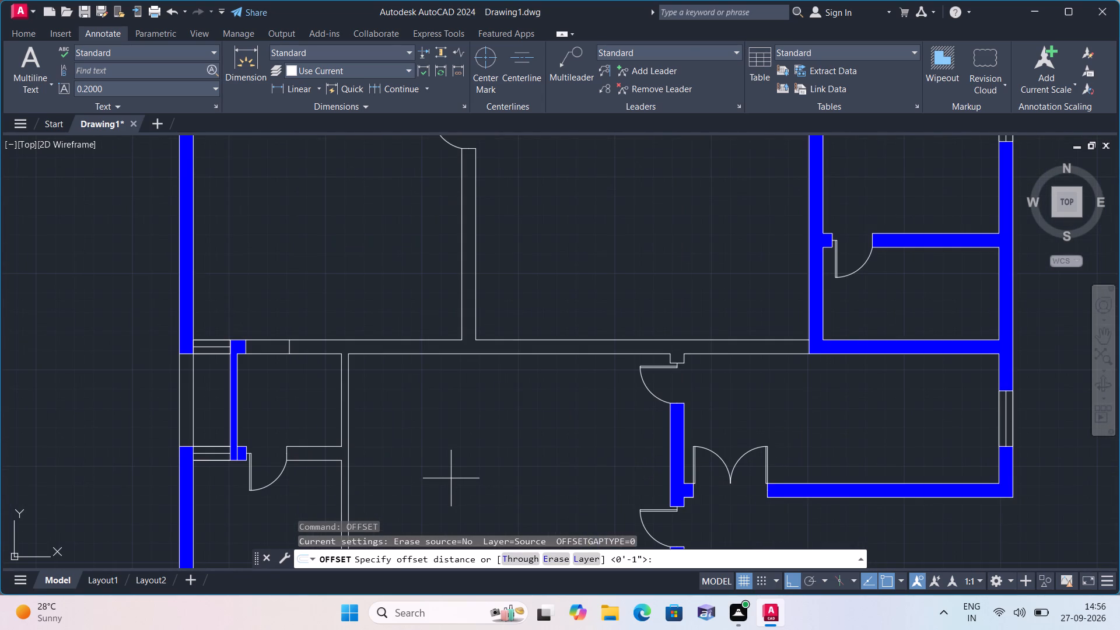
pyautogui.moveTo(448, 476); pyautogui.dragTo(565, 358, button='middle')
pyautogui.moveTo(434, 466); pyautogui.dragTo(485, 360, button='middle')
pyautogui.scroll(-1, 430, 419)
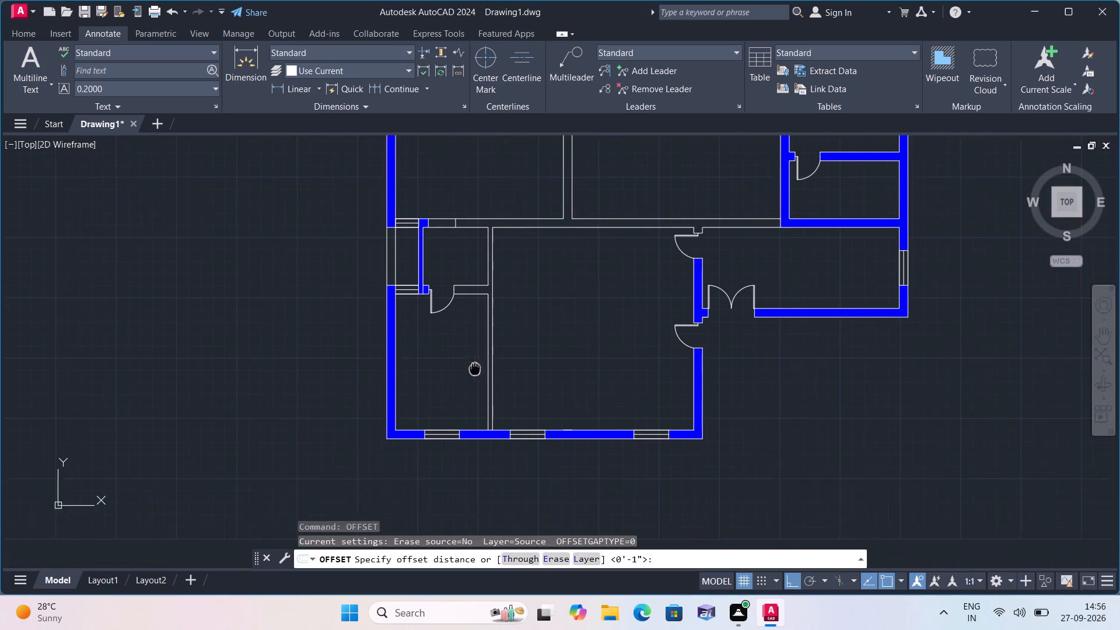
pyautogui.write("6'")
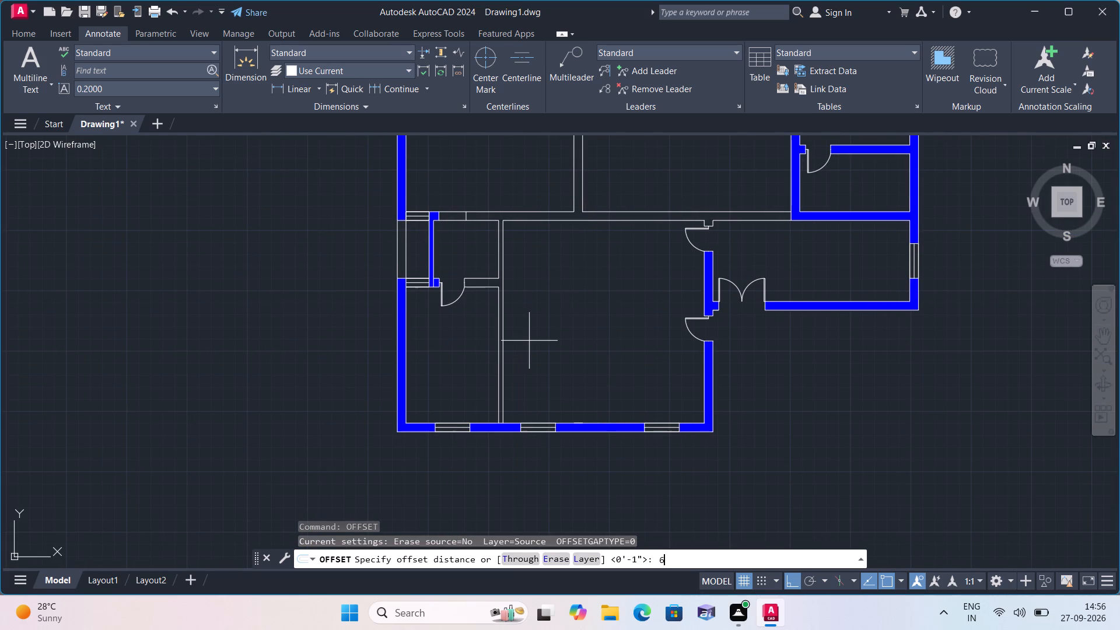
pyautogui.press('space')
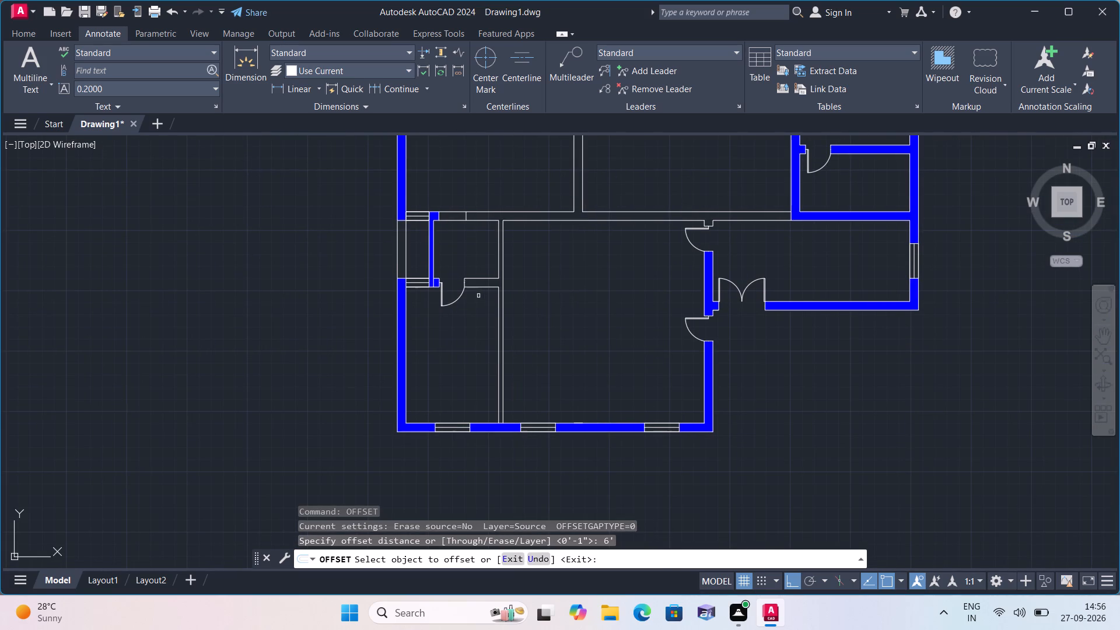
pyautogui.click(480, 289)
pyautogui.click(473, 346)
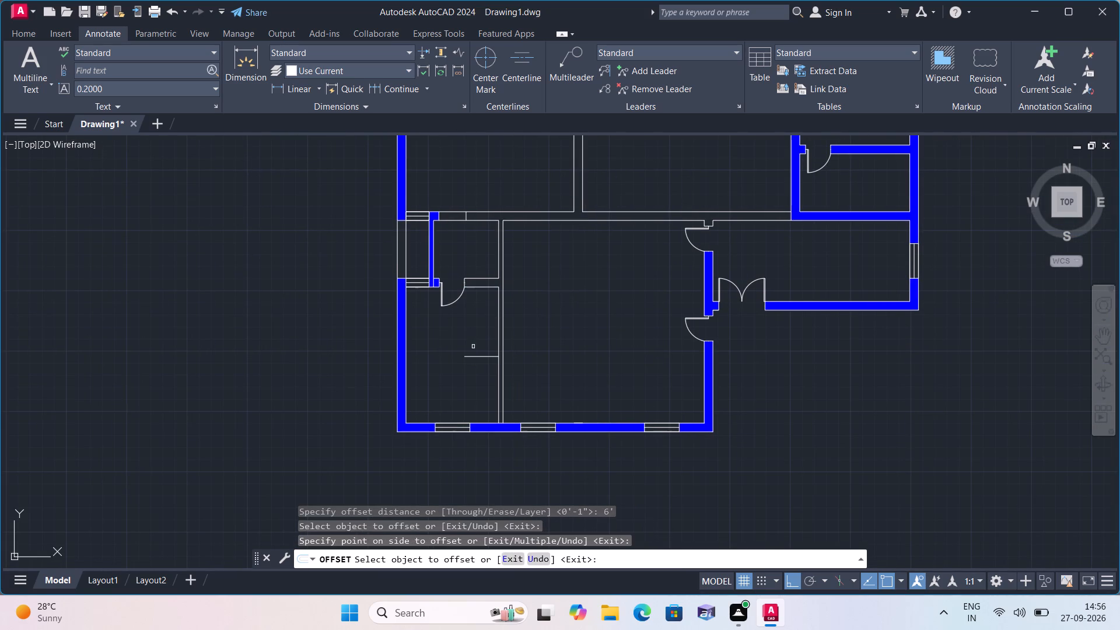
pyautogui.press('space')
# Offset the new line in the southwest room 9" to the south to form a partition wall.
pyautogui.press('space')
pyautogui.write('9')
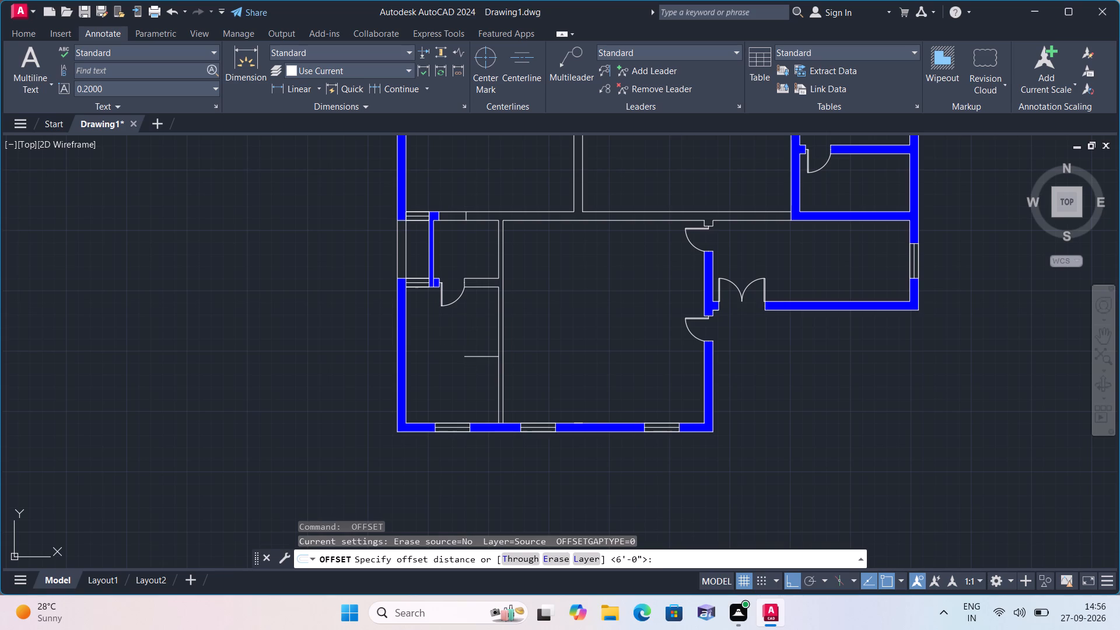
pyautogui.write('"')
pyautogui.press('space')
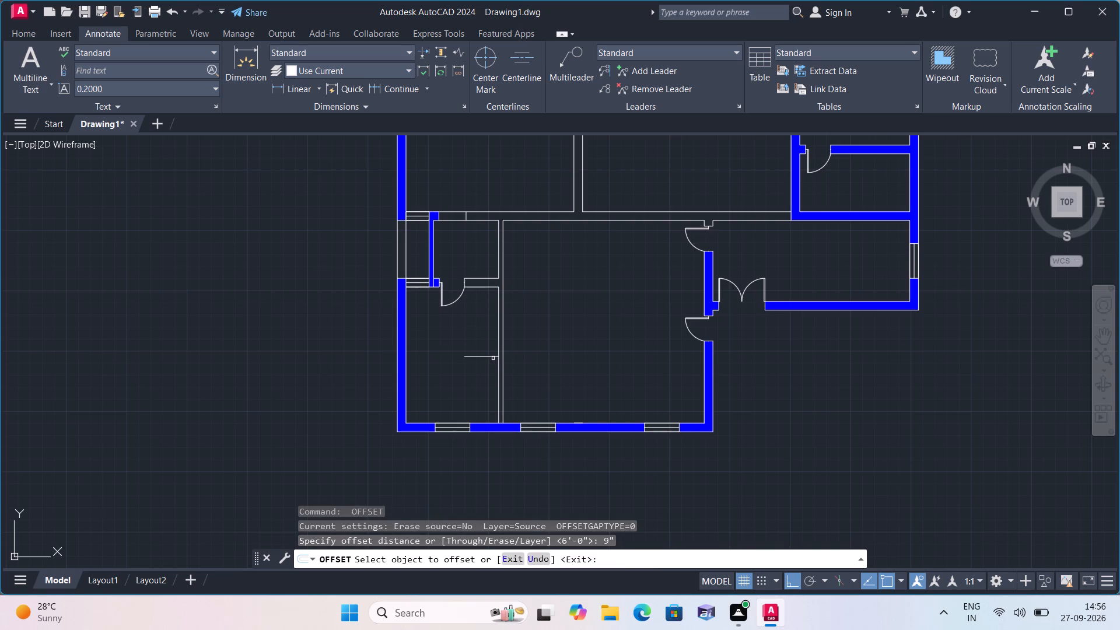
pyautogui.click(493, 358)
pyautogui.click(488, 388)
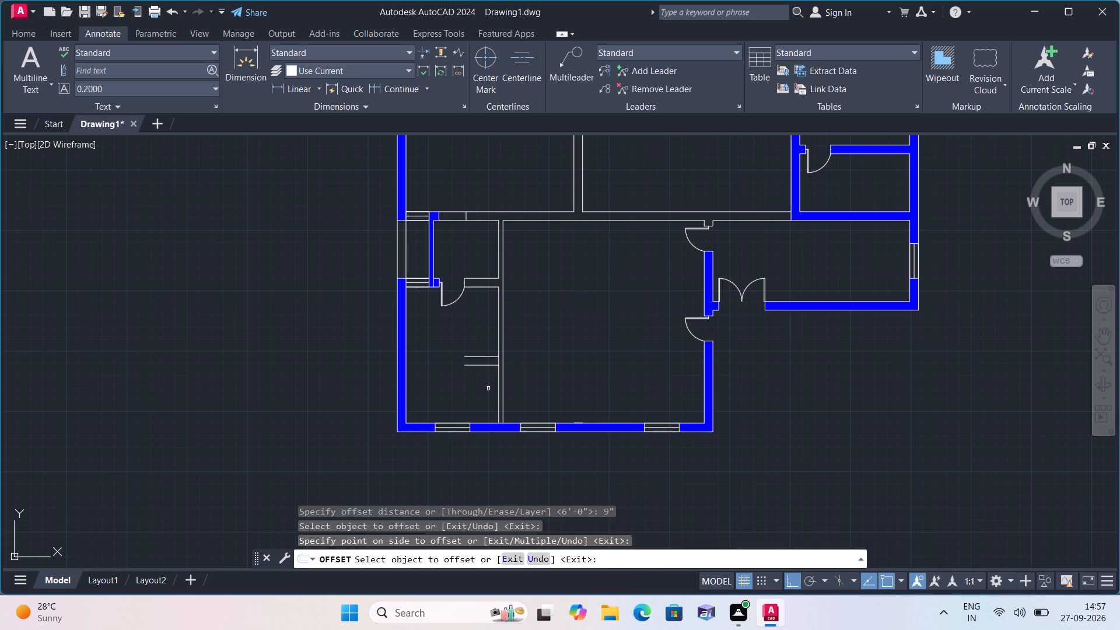
pyautogui.press('Escape')
# Extend both partition lines in the southwest room westward to the outer wall.
pyautogui.write('ez')
pyautogui.press('BackSpace')
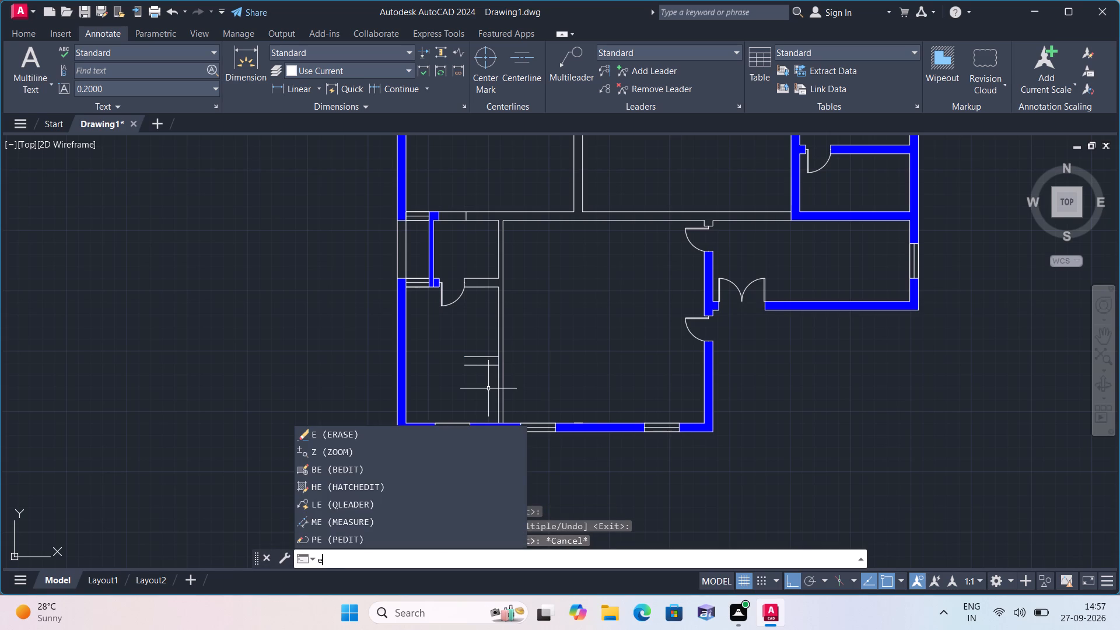
pyautogui.write('xt')
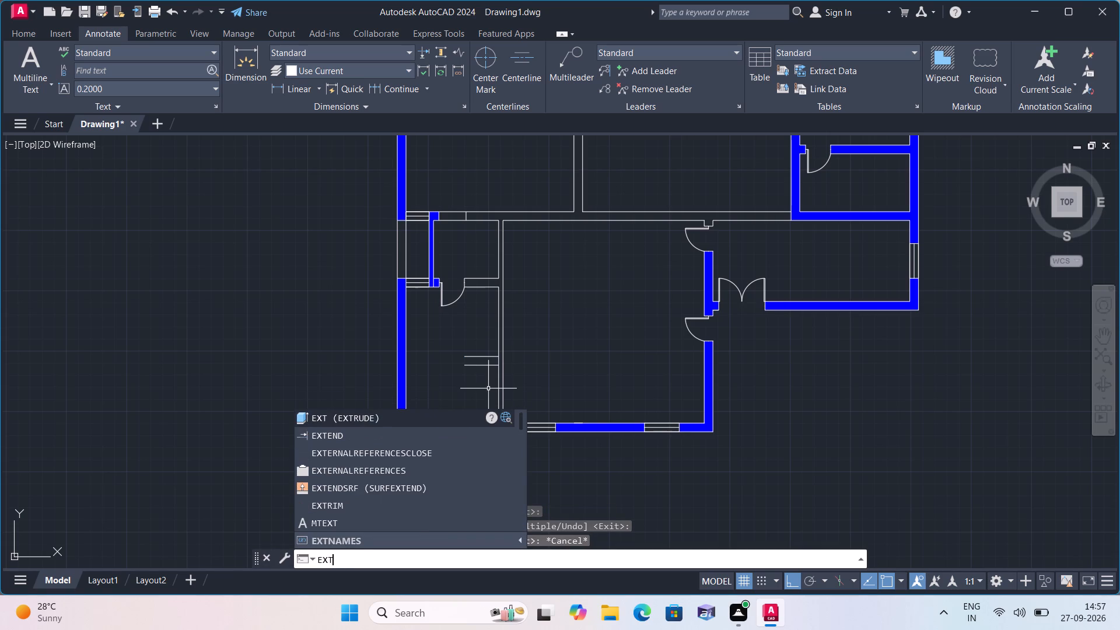
pyautogui.write('e')
pyautogui.press('space')
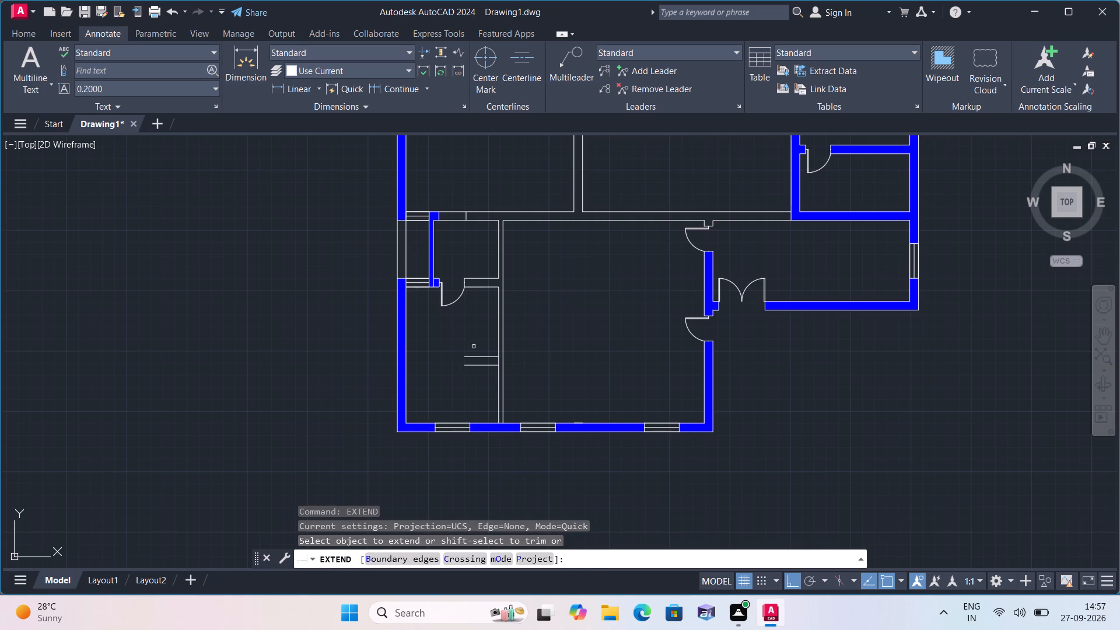
pyautogui.click(474, 340)
pyautogui.click(466, 379)
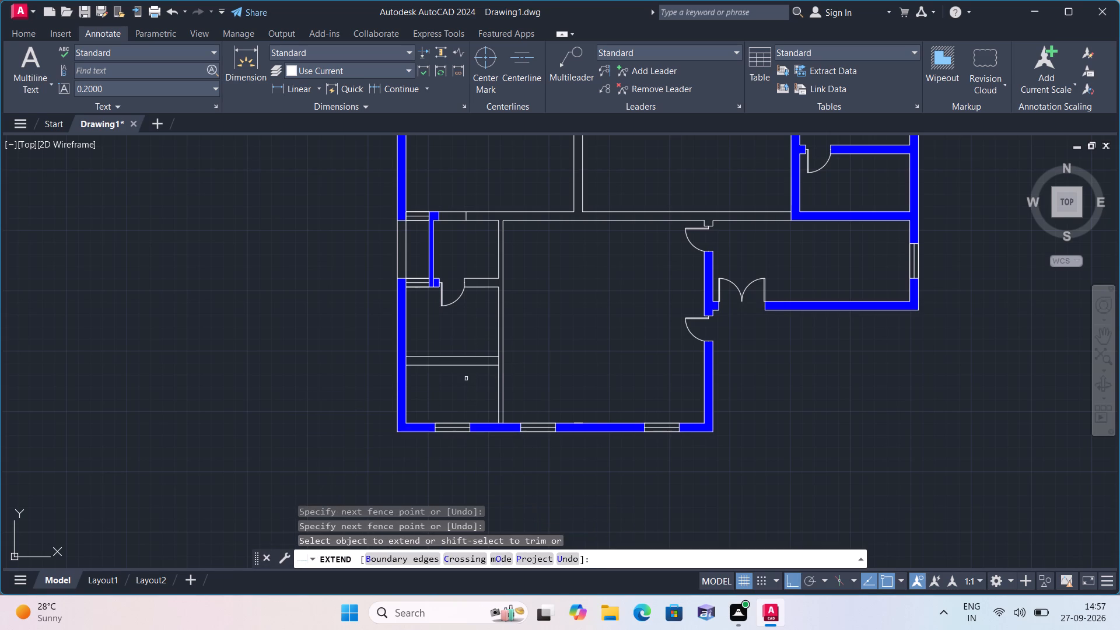
pyautogui.press('Escape')
# Trim the wall-line pieces between the two partition lines at the new wall's east and west junctions.
pyautogui.write('trim')
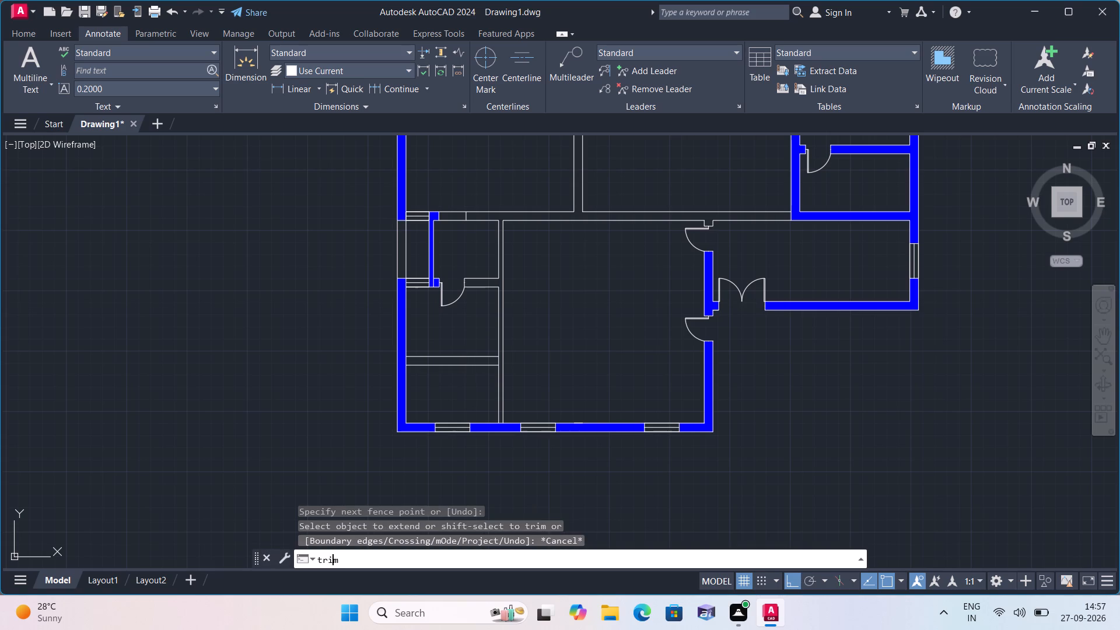
pyautogui.press('space')
pyautogui.scroll(2, 475, 368)
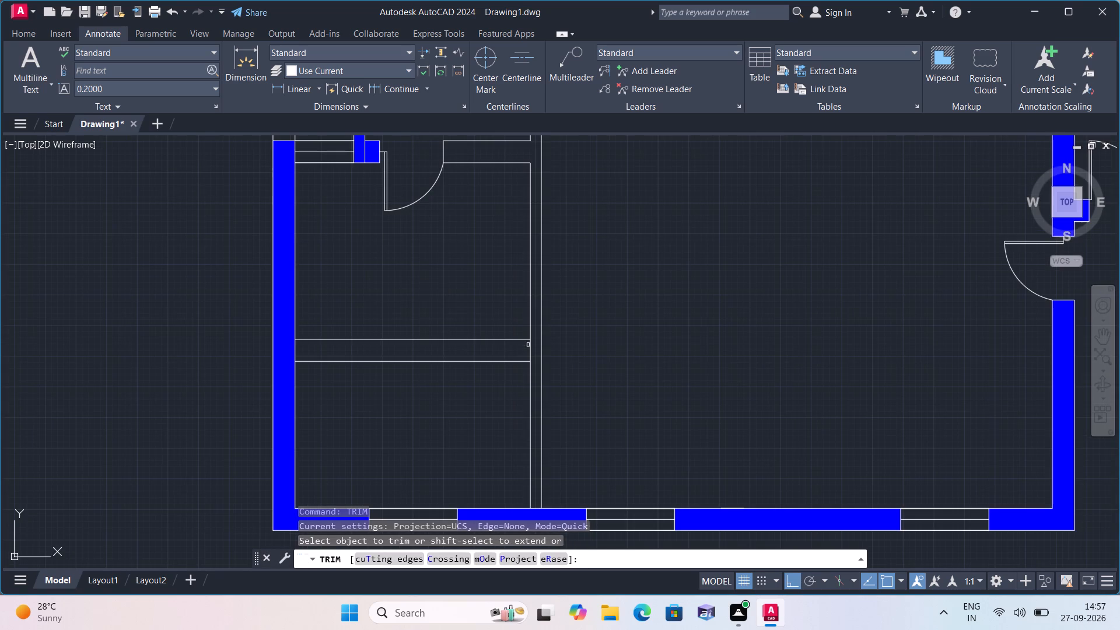
pyautogui.click(529, 344)
pyautogui.scroll(3, 313, 352)
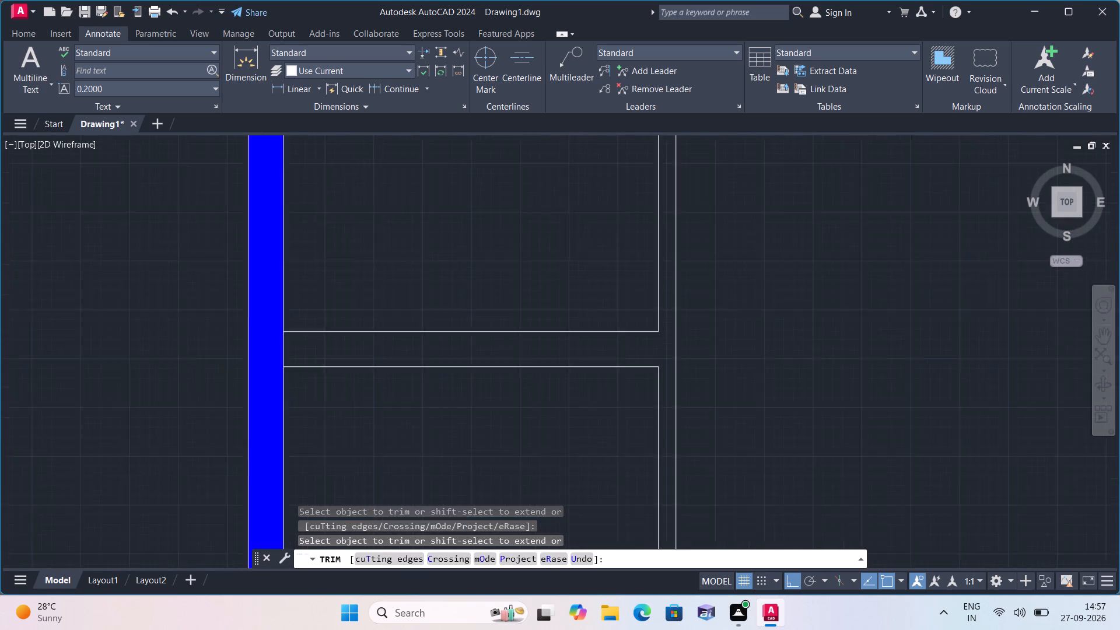
pyautogui.click(237, 331)
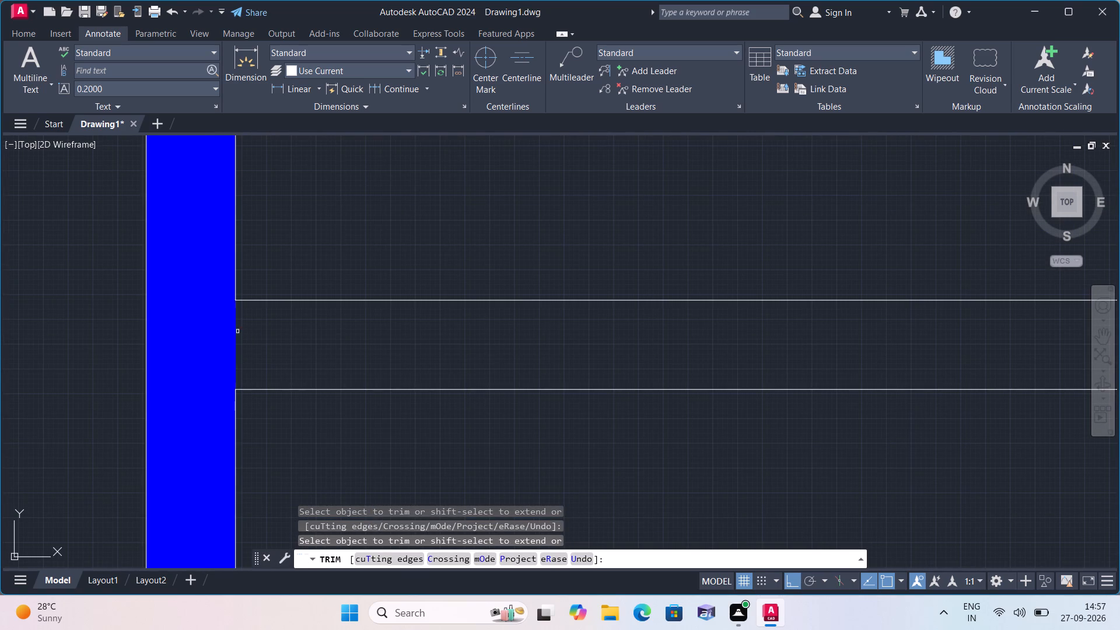
pyautogui.scroll(-4, 282, 344)
pyautogui.moveTo(334, 293); pyautogui.dragTo(342, 372, button='middle')
pyautogui.press('Escape')
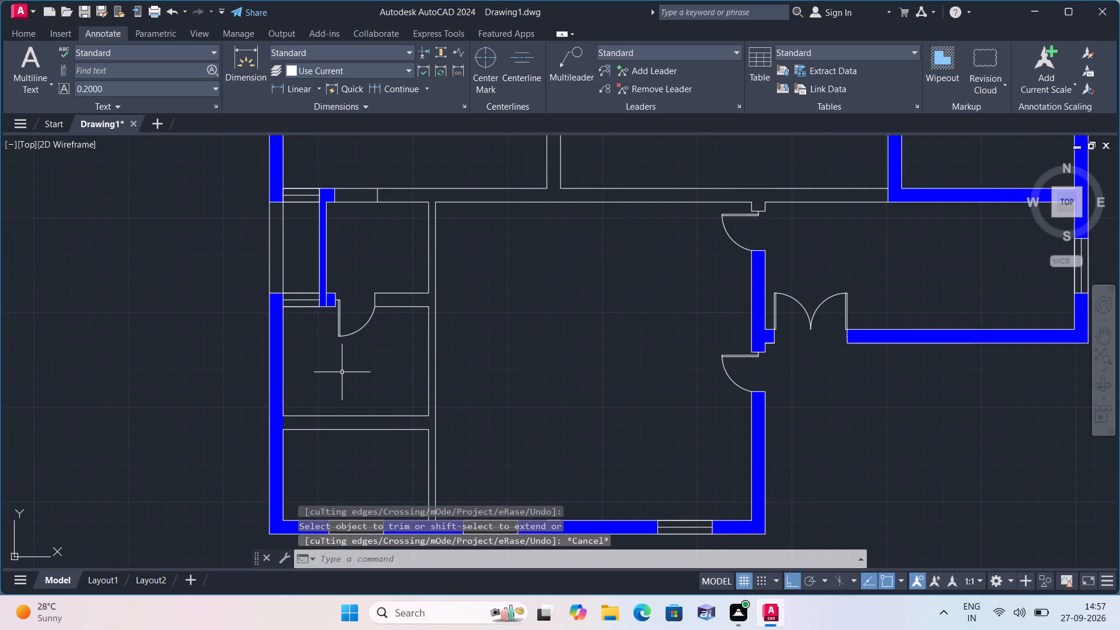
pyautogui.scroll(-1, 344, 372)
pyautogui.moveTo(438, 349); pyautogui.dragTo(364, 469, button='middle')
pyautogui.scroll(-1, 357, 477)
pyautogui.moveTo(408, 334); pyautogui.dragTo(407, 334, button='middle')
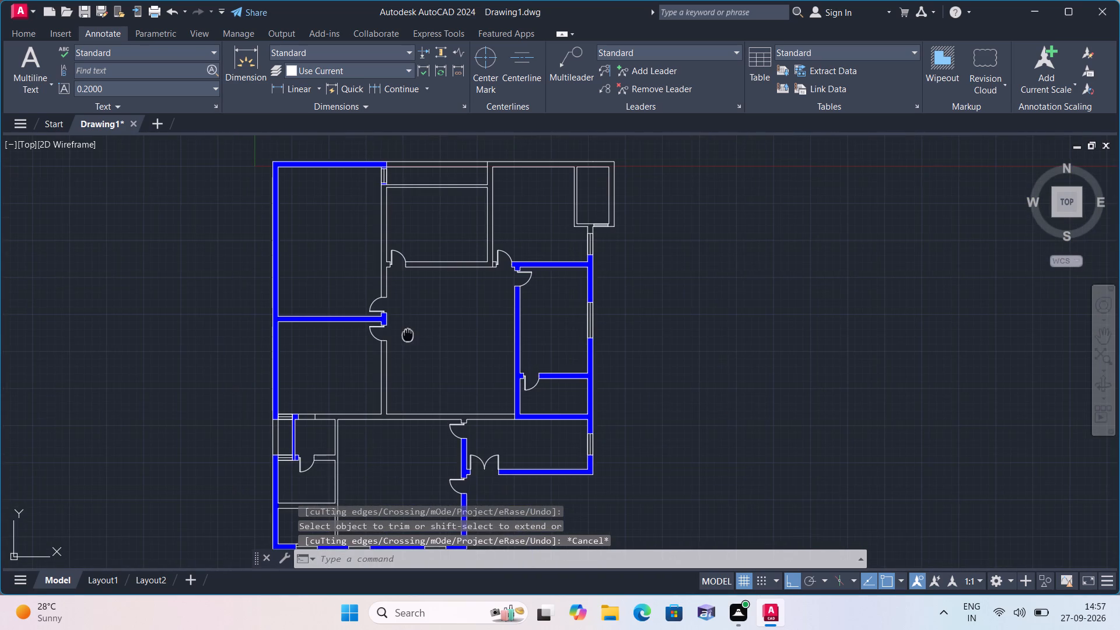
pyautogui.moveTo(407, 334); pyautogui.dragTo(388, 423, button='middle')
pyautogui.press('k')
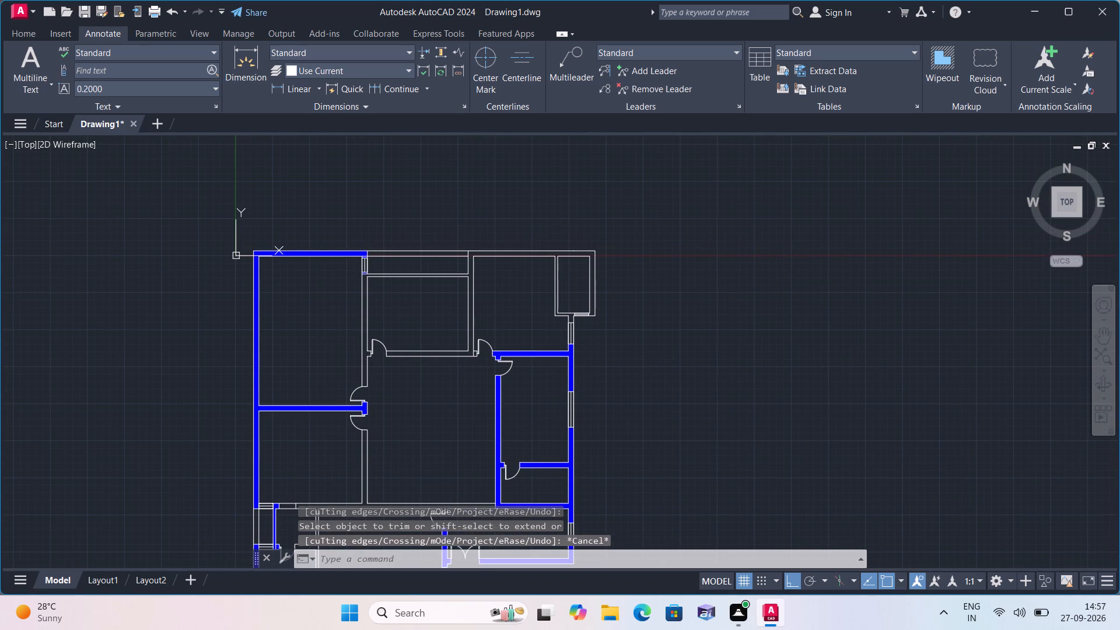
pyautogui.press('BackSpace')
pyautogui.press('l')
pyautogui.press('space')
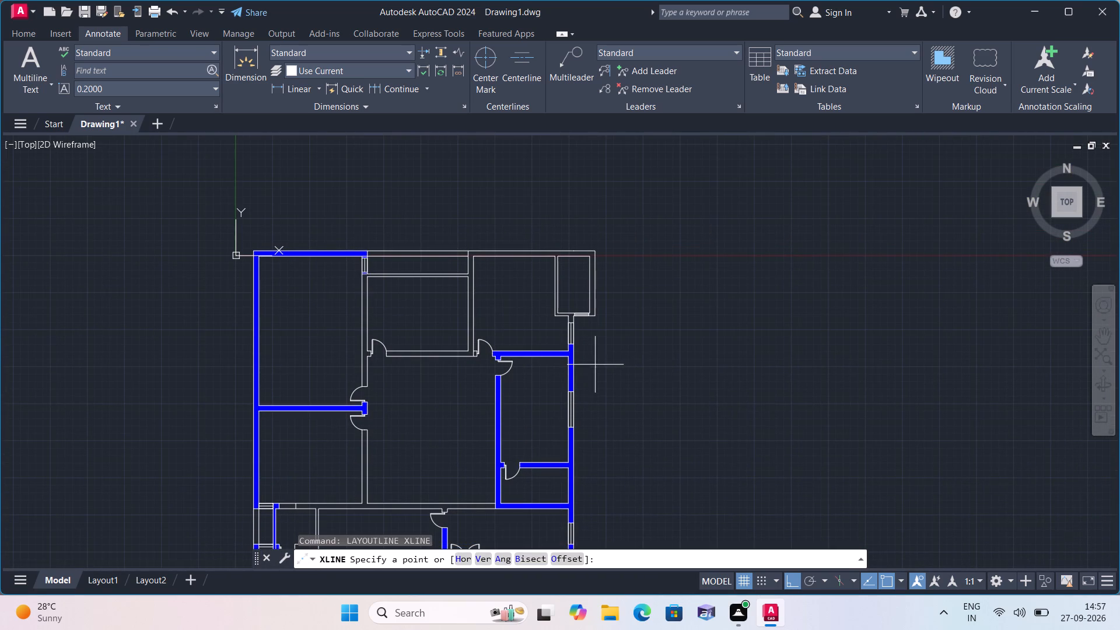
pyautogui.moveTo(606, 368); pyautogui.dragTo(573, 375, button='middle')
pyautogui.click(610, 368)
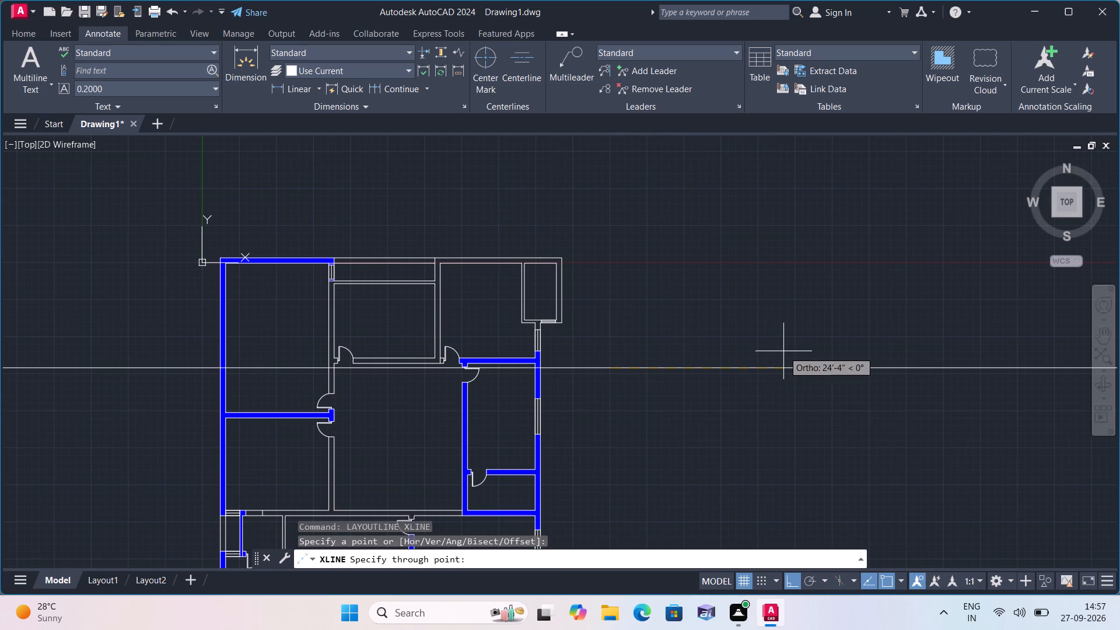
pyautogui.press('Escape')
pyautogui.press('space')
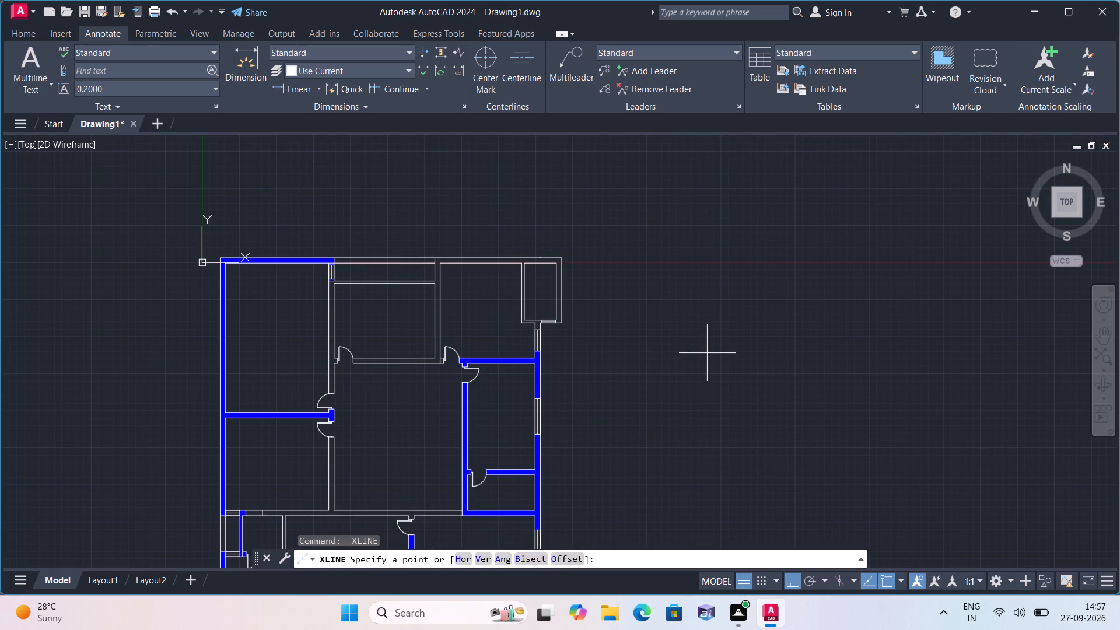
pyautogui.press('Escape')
# Draw a 5' horizontal line in the empty area east of the floor plan.
pyautogui.write('l')
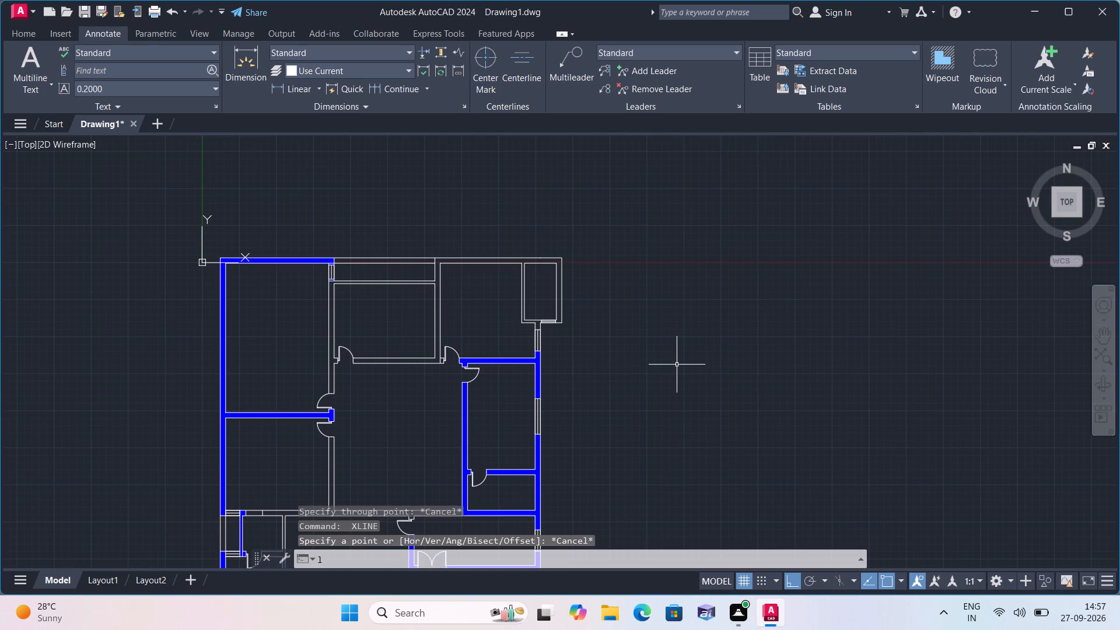
pyautogui.press('space')
pyautogui.click(606, 400)
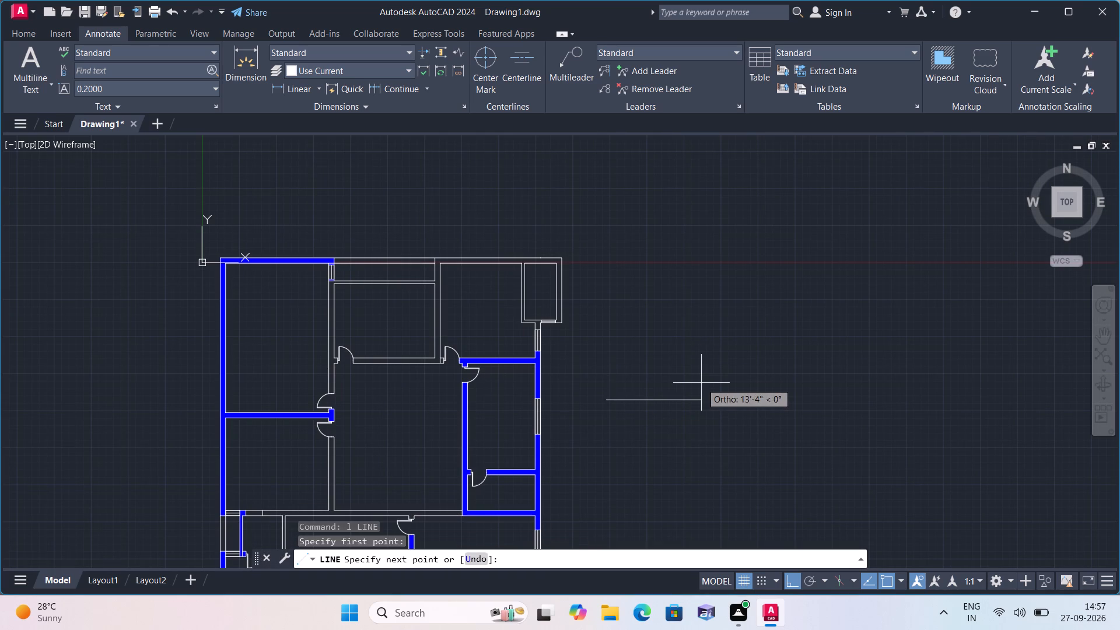
pyautogui.press('5')
pyautogui.press("'")
pyautogui.press('space')
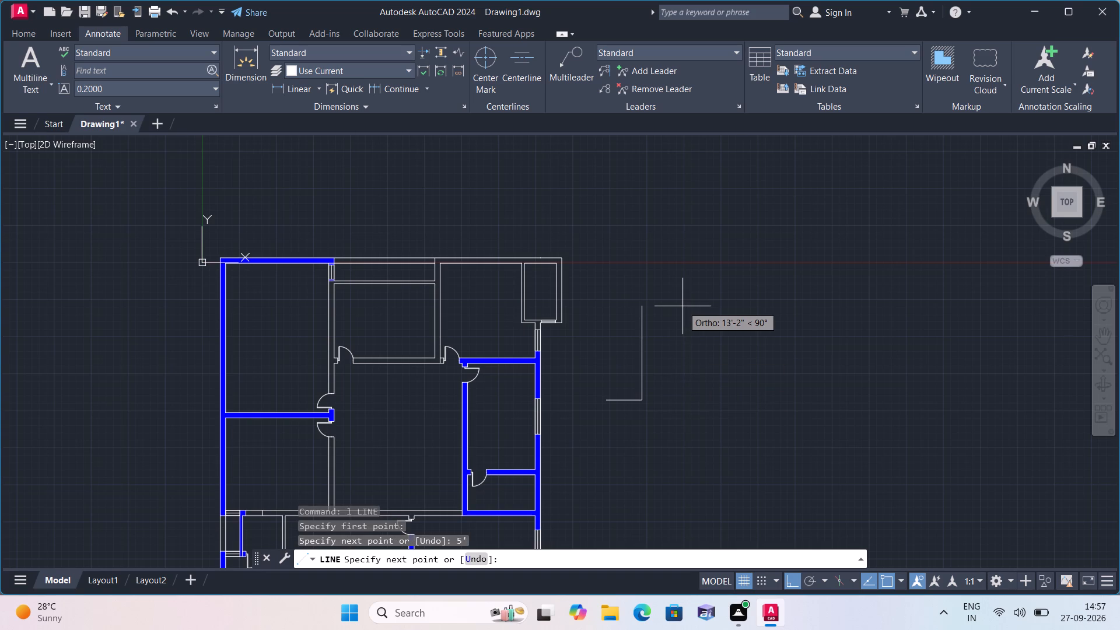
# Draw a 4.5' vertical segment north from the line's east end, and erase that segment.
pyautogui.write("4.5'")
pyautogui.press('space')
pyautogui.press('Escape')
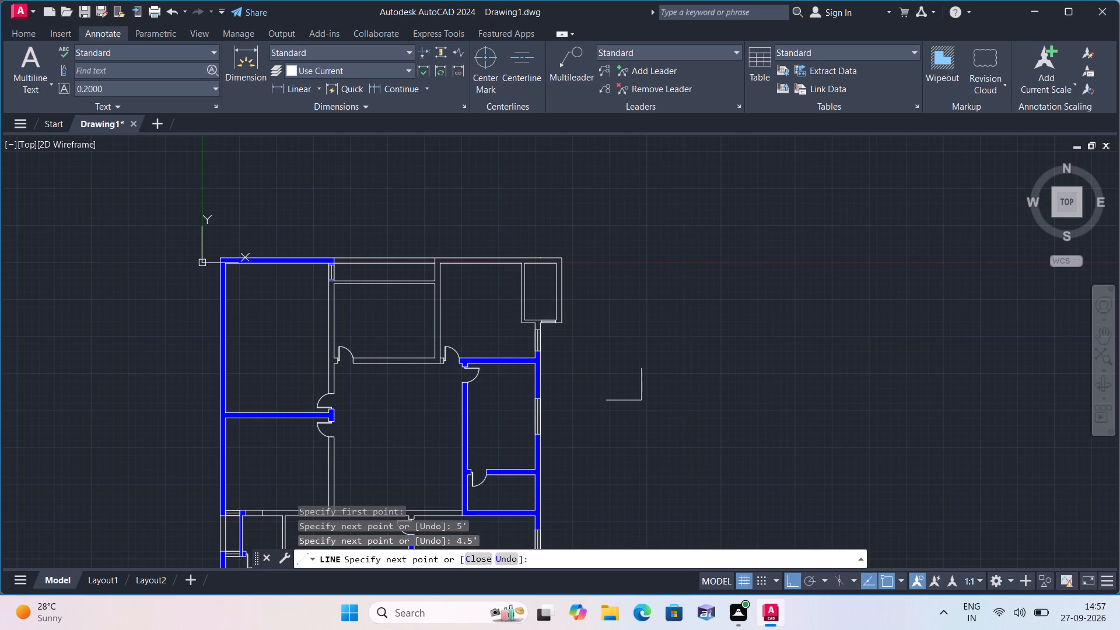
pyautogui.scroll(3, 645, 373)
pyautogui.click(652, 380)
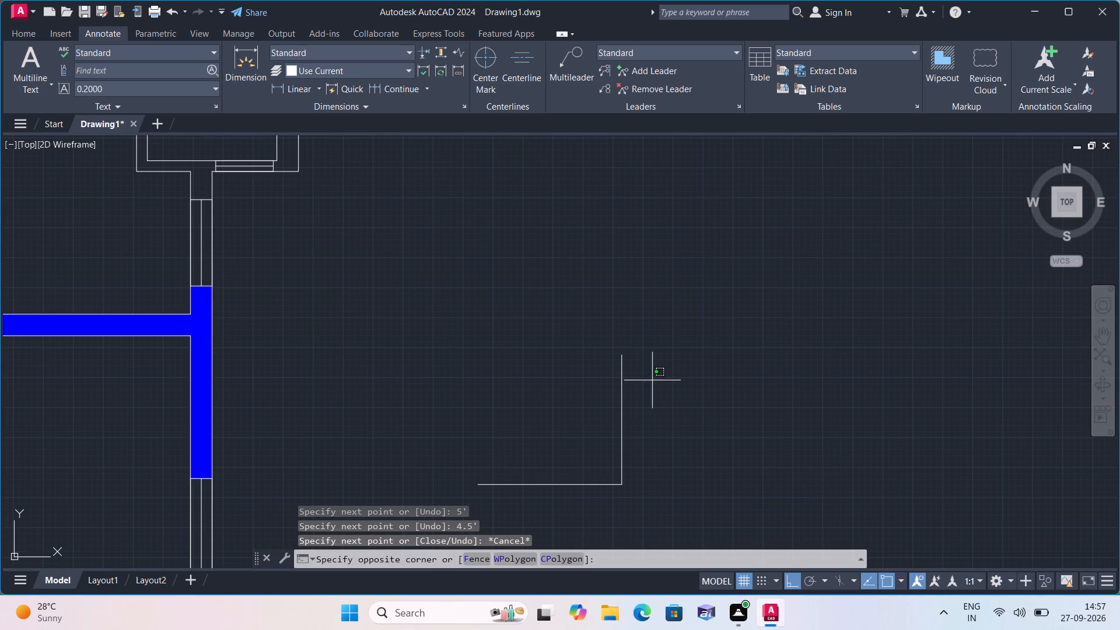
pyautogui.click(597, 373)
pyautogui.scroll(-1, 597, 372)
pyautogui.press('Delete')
# Complete a 5' by 4.5" rectangle on the horizontal line, drawing its east, north and west sides.
pyautogui.moveTo(629, 356); pyautogui.dragTo(632, 341, button='middle')
pyautogui.write('l')
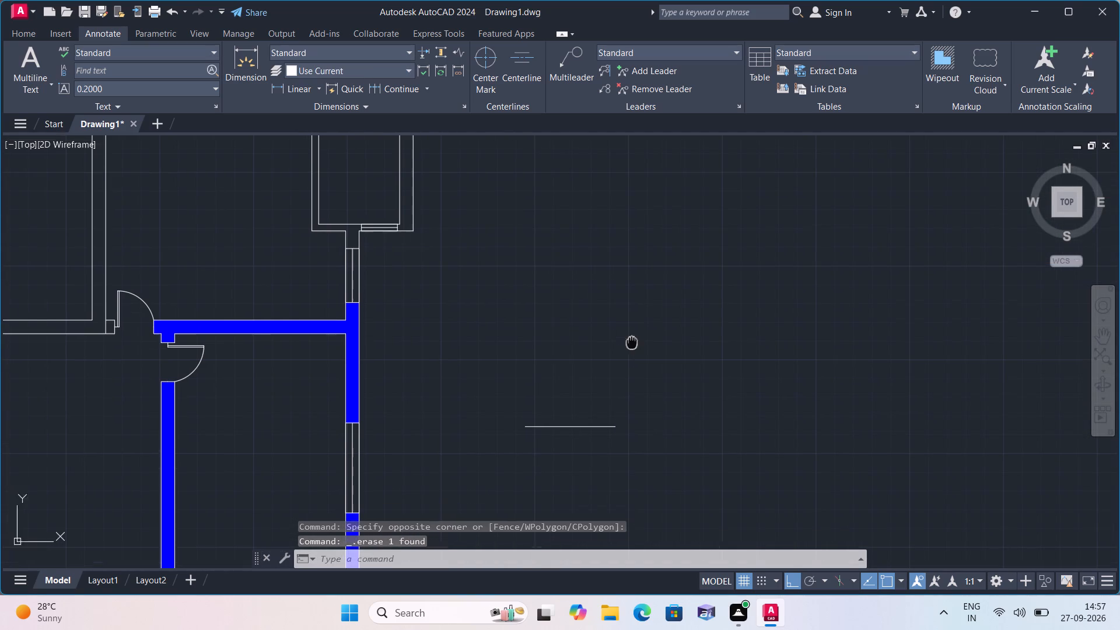
pyautogui.press('space')
pyautogui.scroll(2, 638, 380)
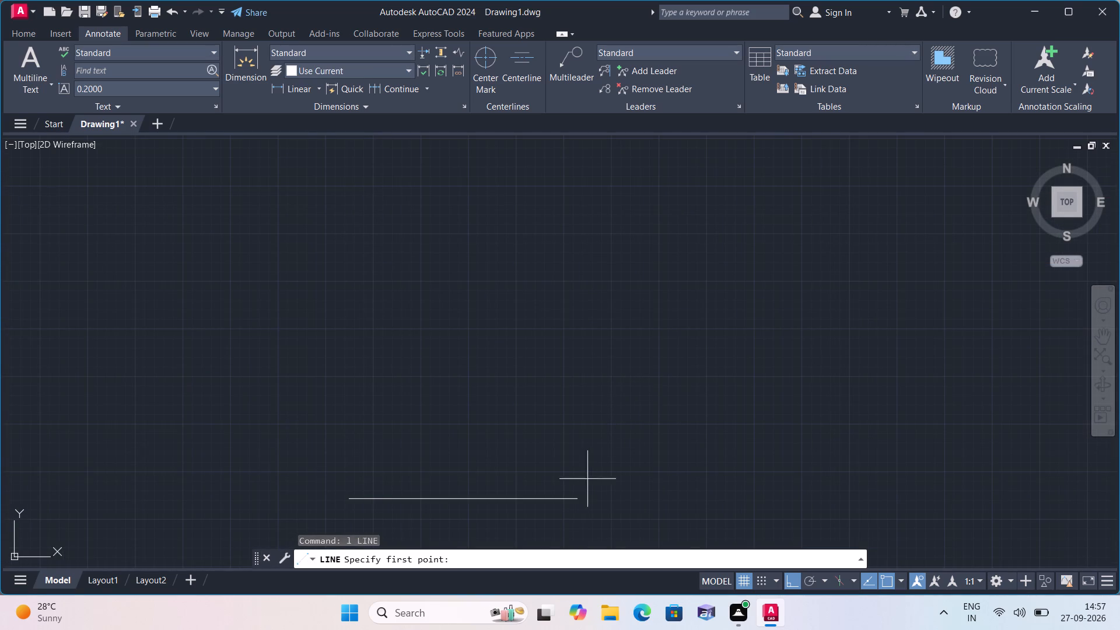
pyautogui.click(577, 498)
pyautogui.write('4.5"')
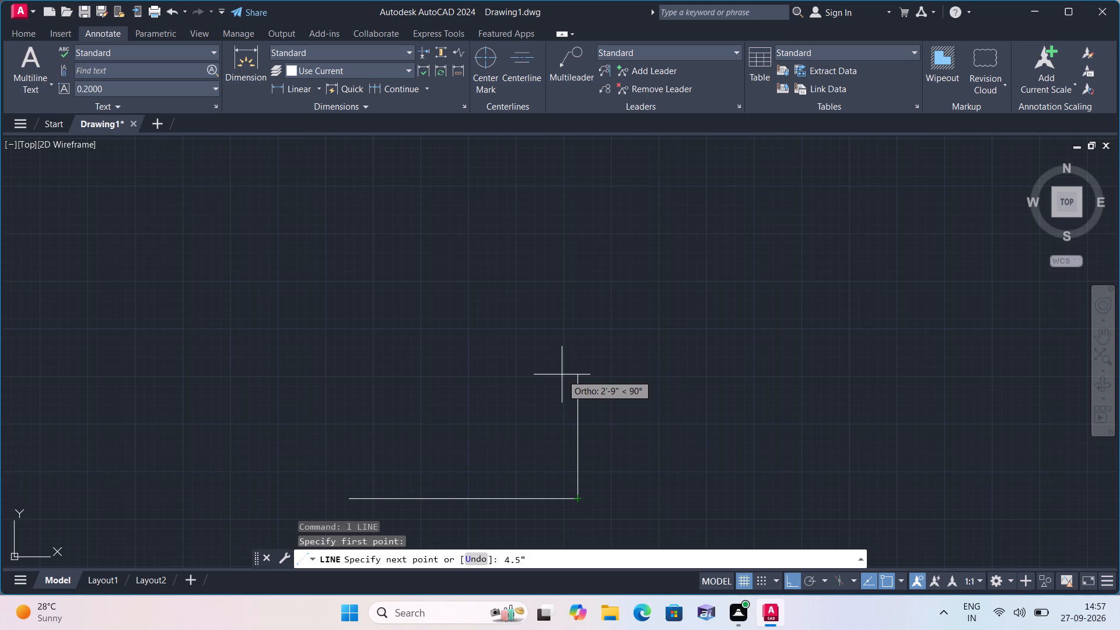
pyautogui.press('space')
pyautogui.press('5')
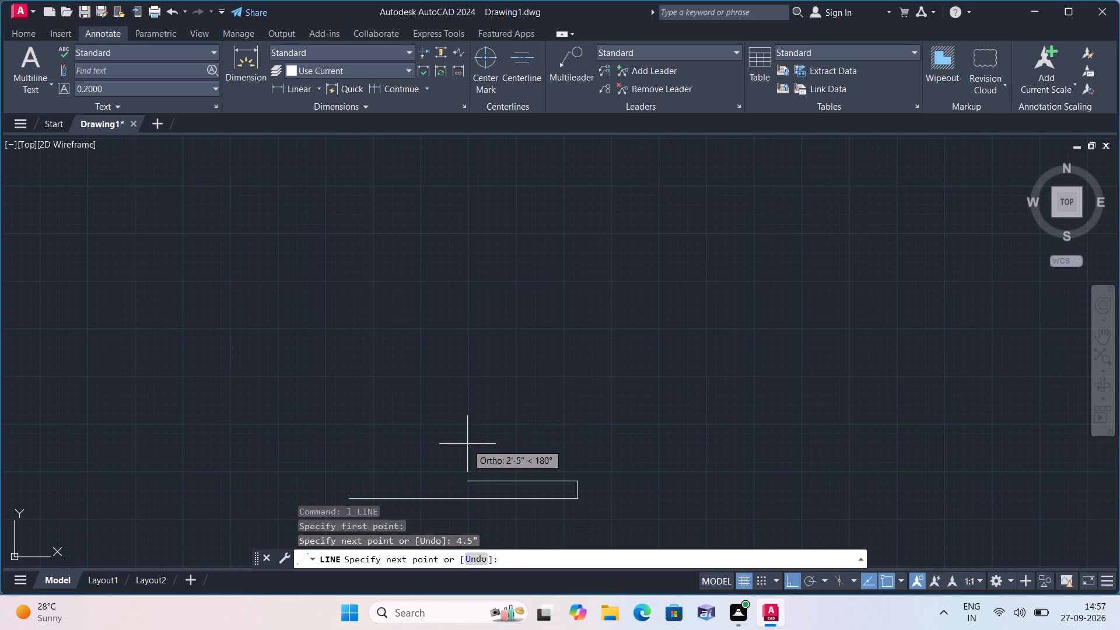
pyautogui.press("'")
pyautogui.press('space')
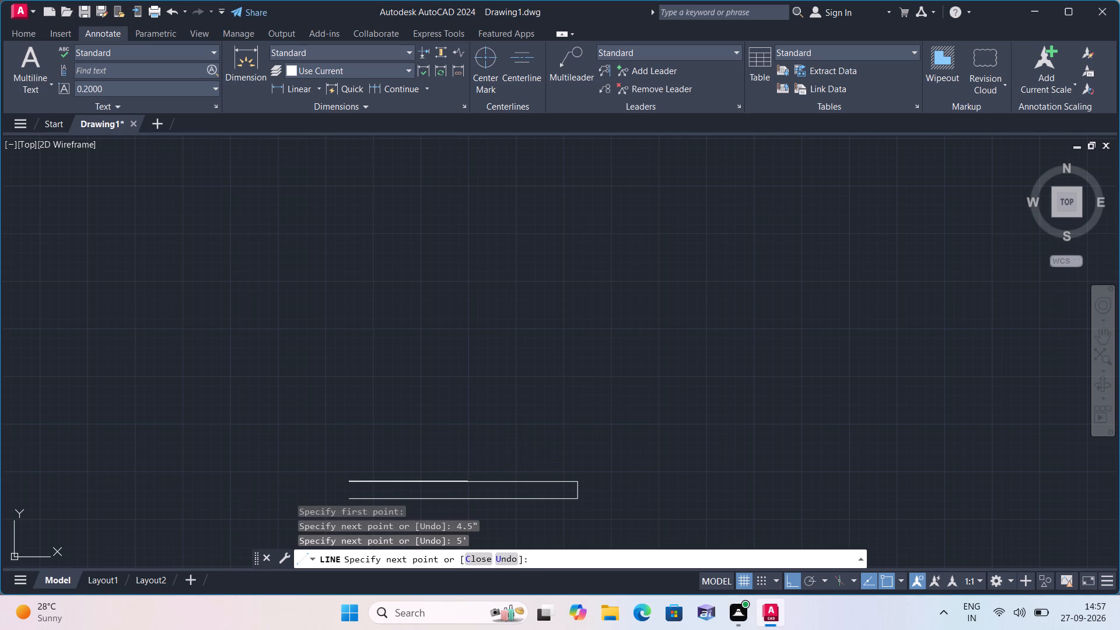
pyautogui.click(350, 496)
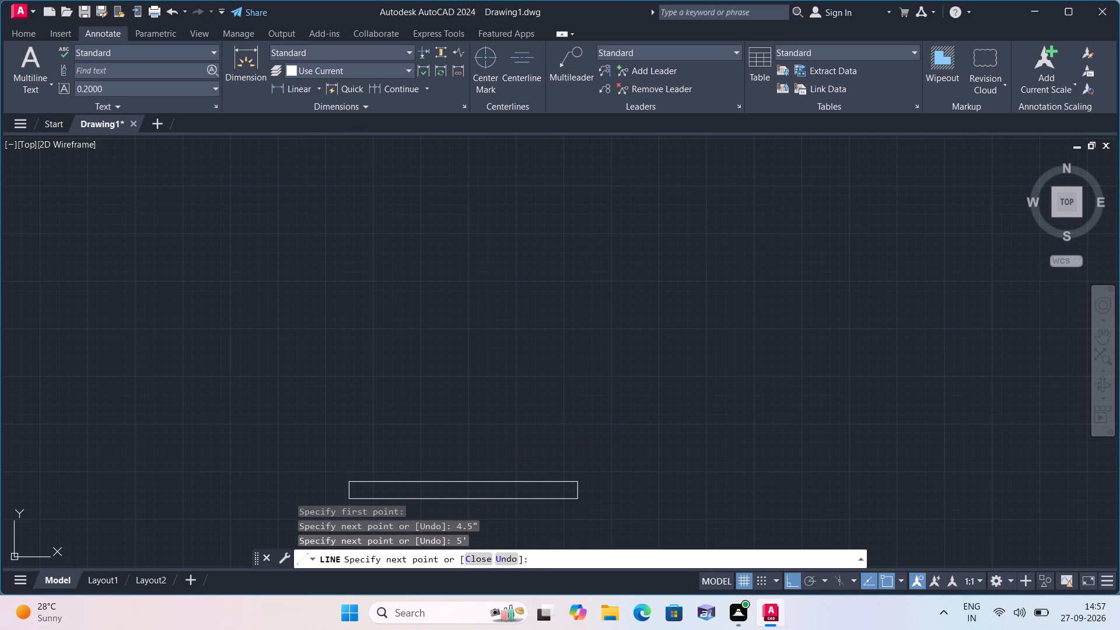
pyautogui.press('space')
# Draw a centre line through the rectangle between the midpoints of its short sides to form a window symbol.
pyautogui.press('space')
pyautogui.click(350, 491)
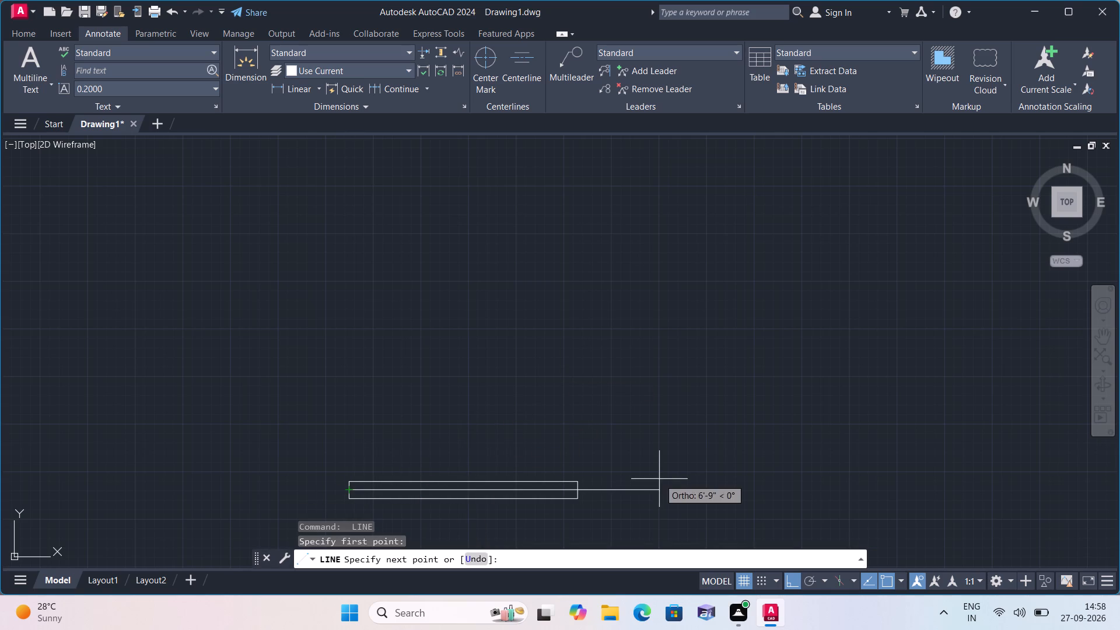
pyautogui.click(574, 490)
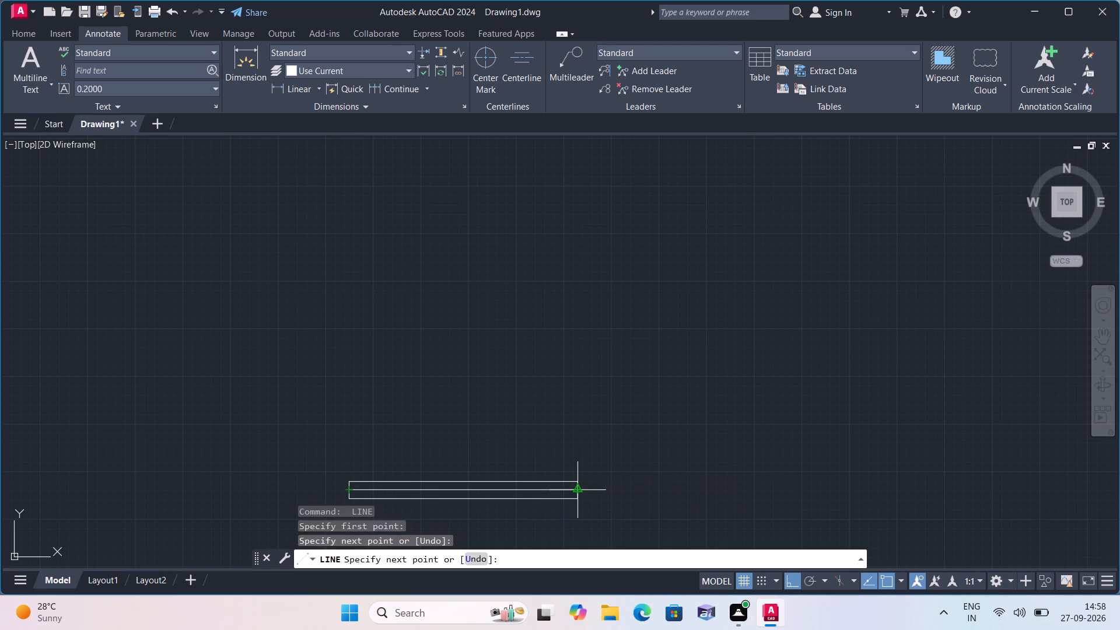
pyautogui.press('space')
# Move the window symbol by its south-edge midpoint to the midpoint of the thin wall south of the narrow northern space.
pyautogui.moveTo(593, 491); pyautogui.dragTo(635, 409, button='middle')
pyautogui.scroll(-1, 592, 491)
pyautogui.click(662, 455)
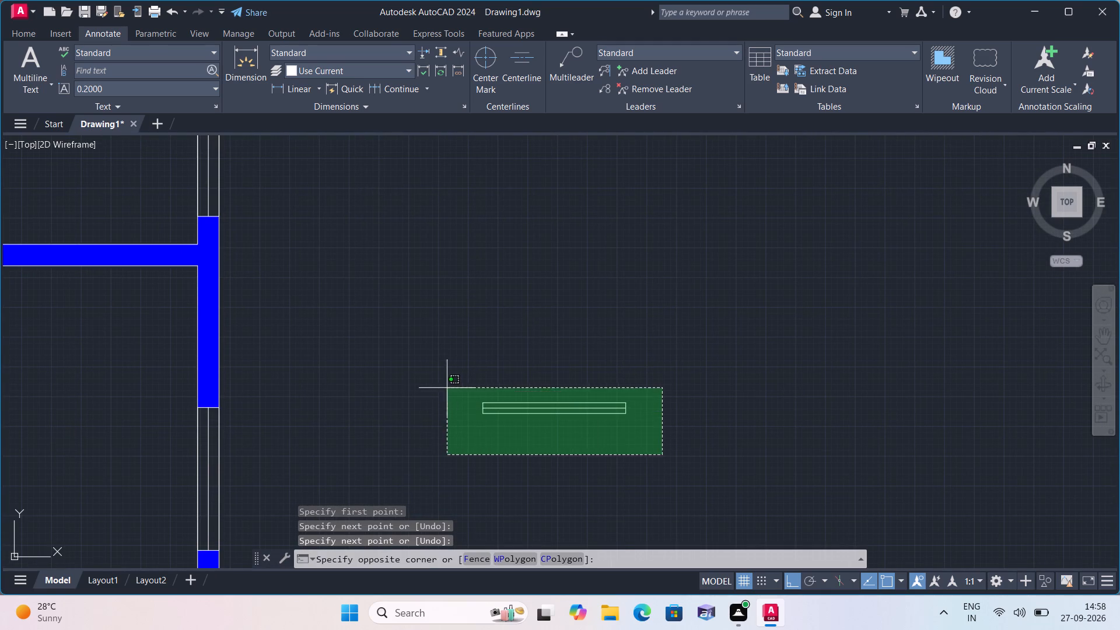
pyautogui.click(395, 369)
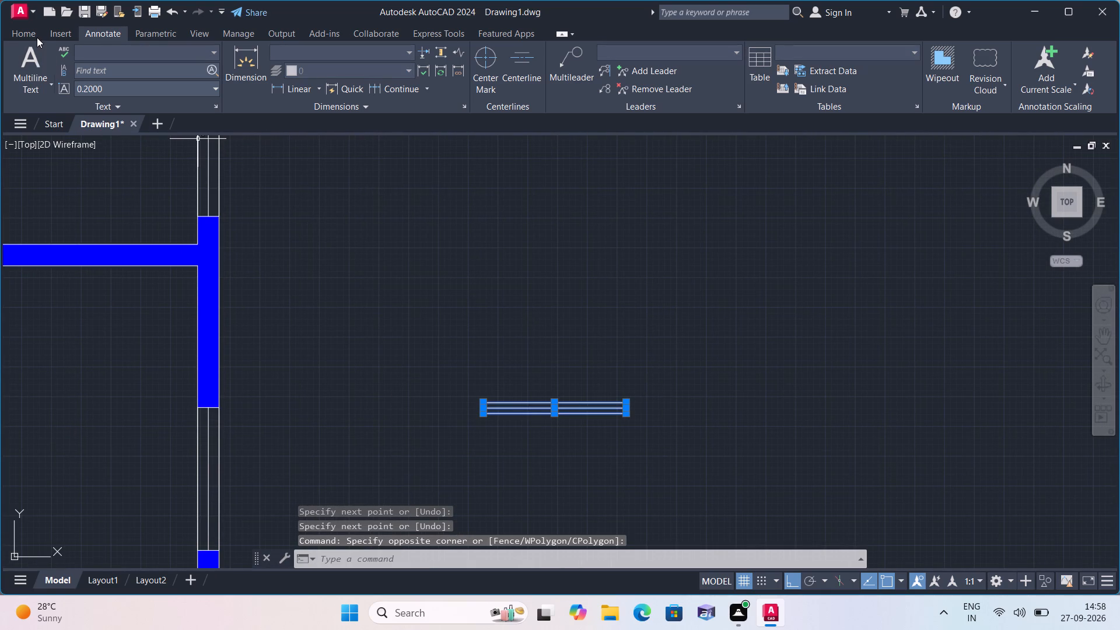
pyautogui.click(21, 36)
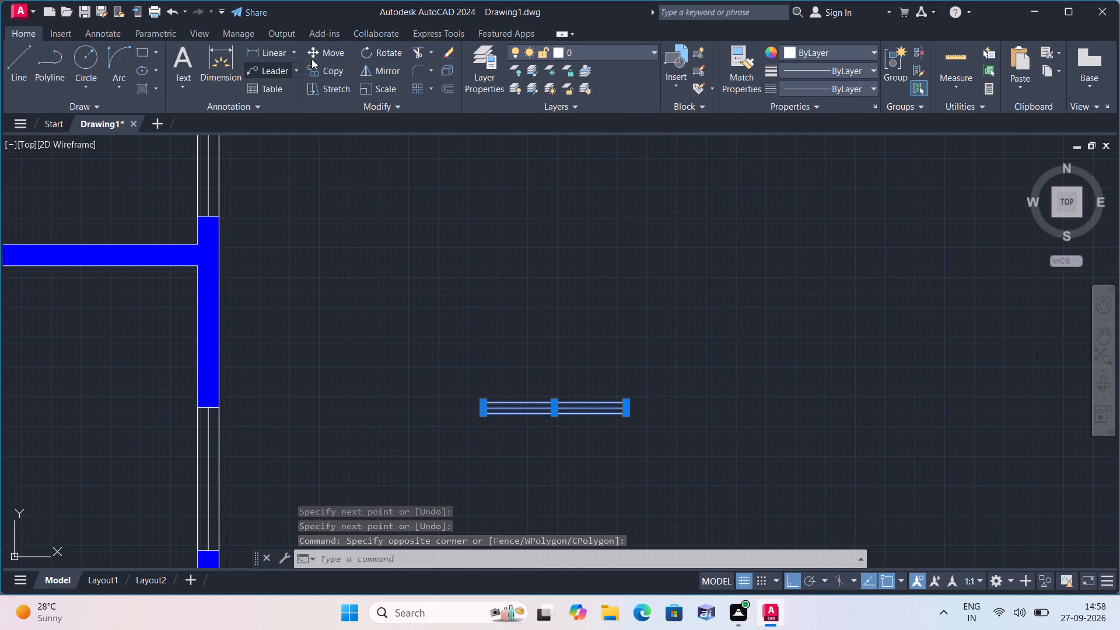
pyautogui.click(335, 51)
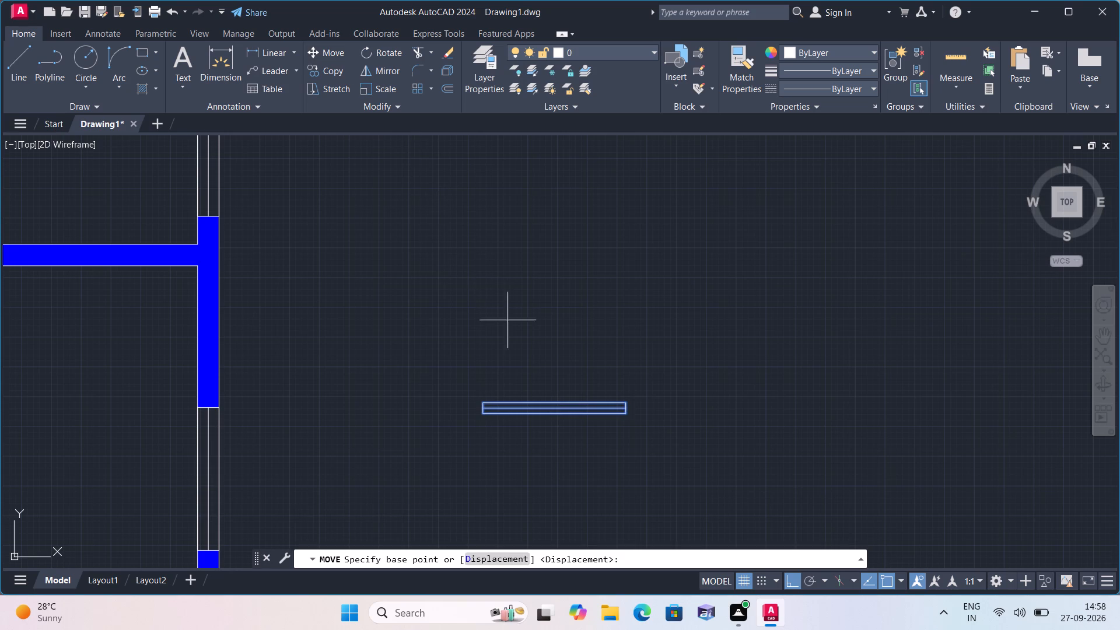
pyautogui.click(558, 416)
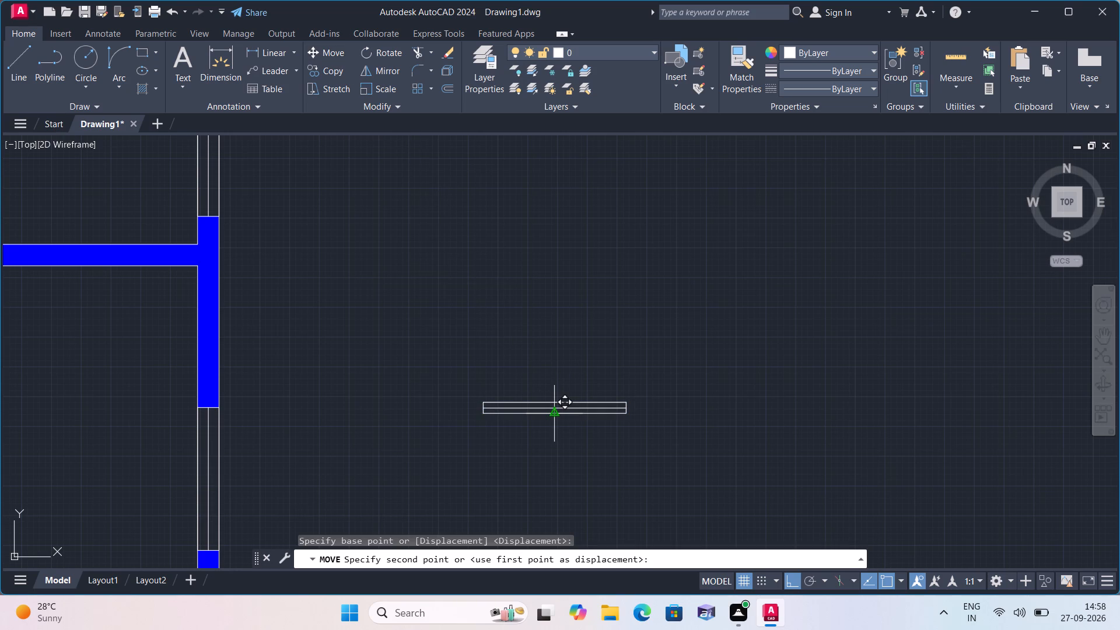
pyautogui.press('F8')
pyautogui.scroll(-2, 392, 354)
pyautogui.moveTo(345, 312); pyautogui.dragTo(345, 313, button='middle')
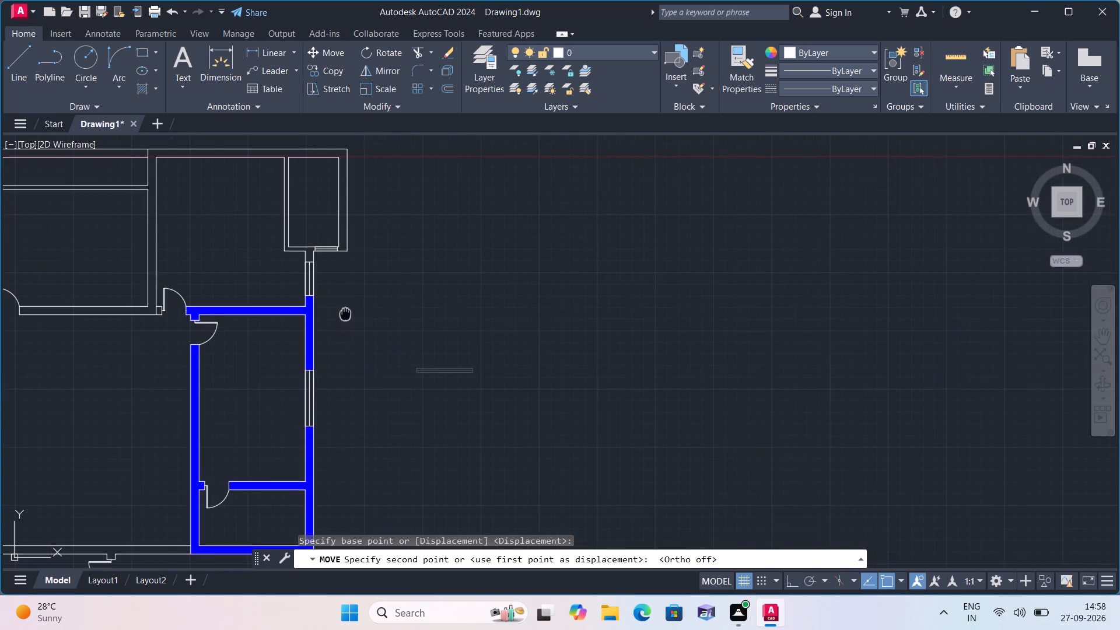
pyautogui.moveTo(345, 313); pyautogui.dragTo(447, 338, button='middle')
pyautogui.scroll(2, 145, 229)
pyautogui.moveTo(186, 217); pyautogui.dragTo(286, 300, button='middle')
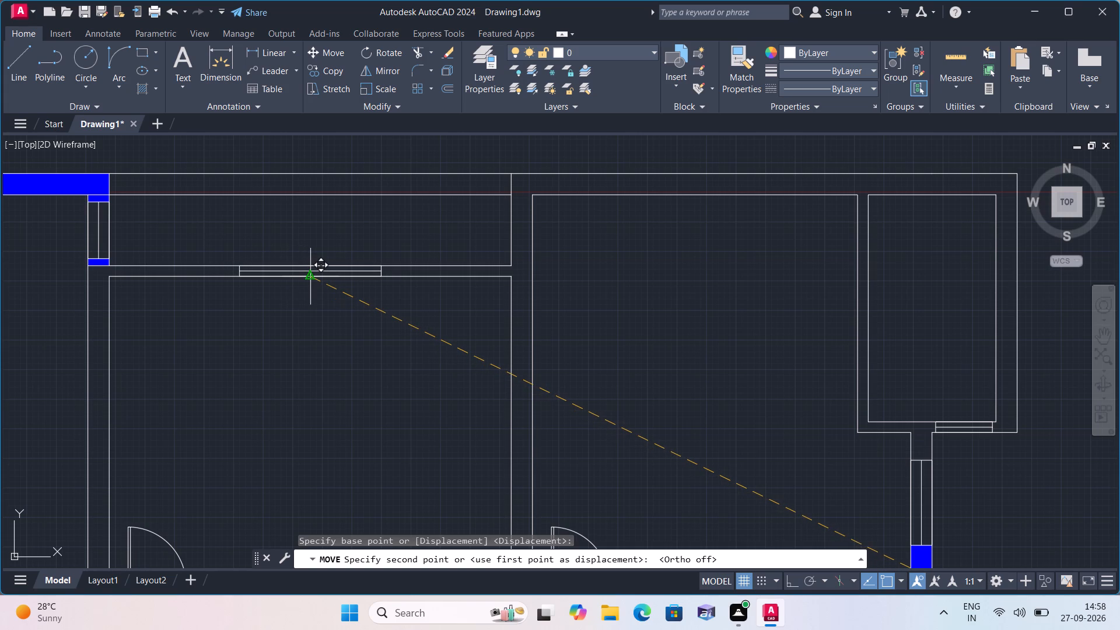
pyautogui.click(307, 275)
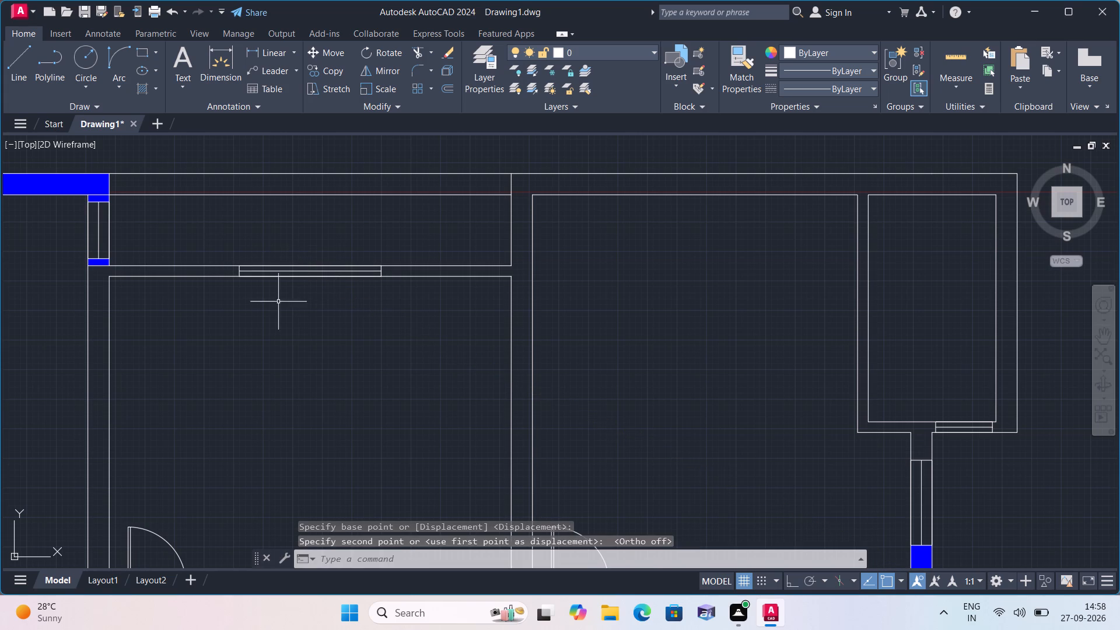
# Trim the two lines crossing the wall just north and south of the window in the northwest room's east wall.
pyautogui.scroll(-1, 186, 302)
pyautogui.scroll(1, 186, 302)
pyautogui.write('trim')
pyautogui.press('space')
pyautogui.scroll(1, 87, 283)
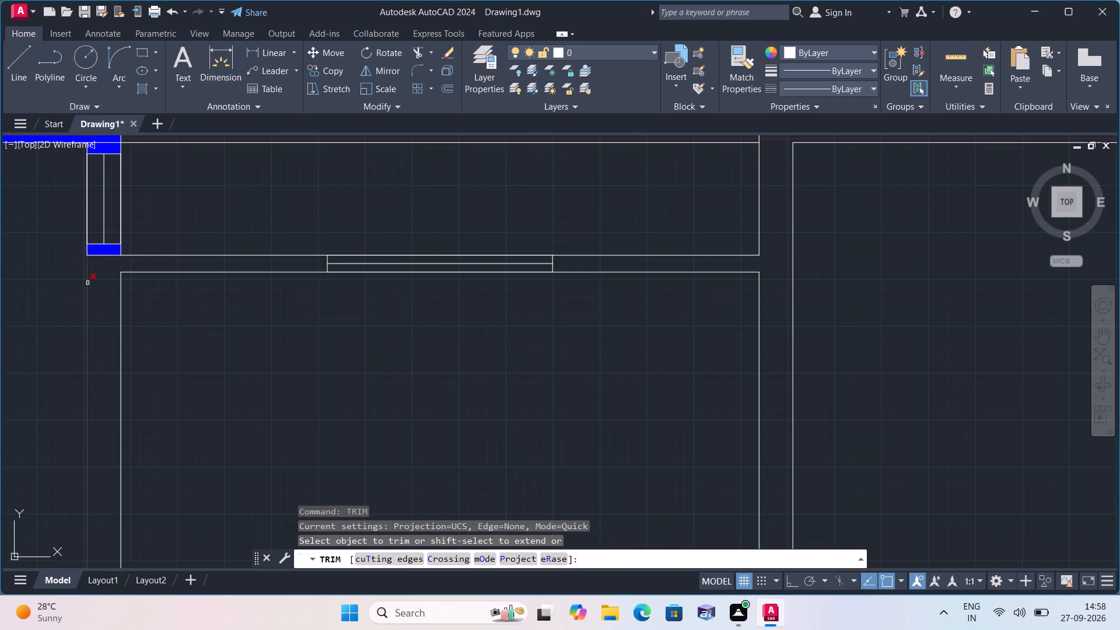
pyautogui.scroll(2, 90, 259)
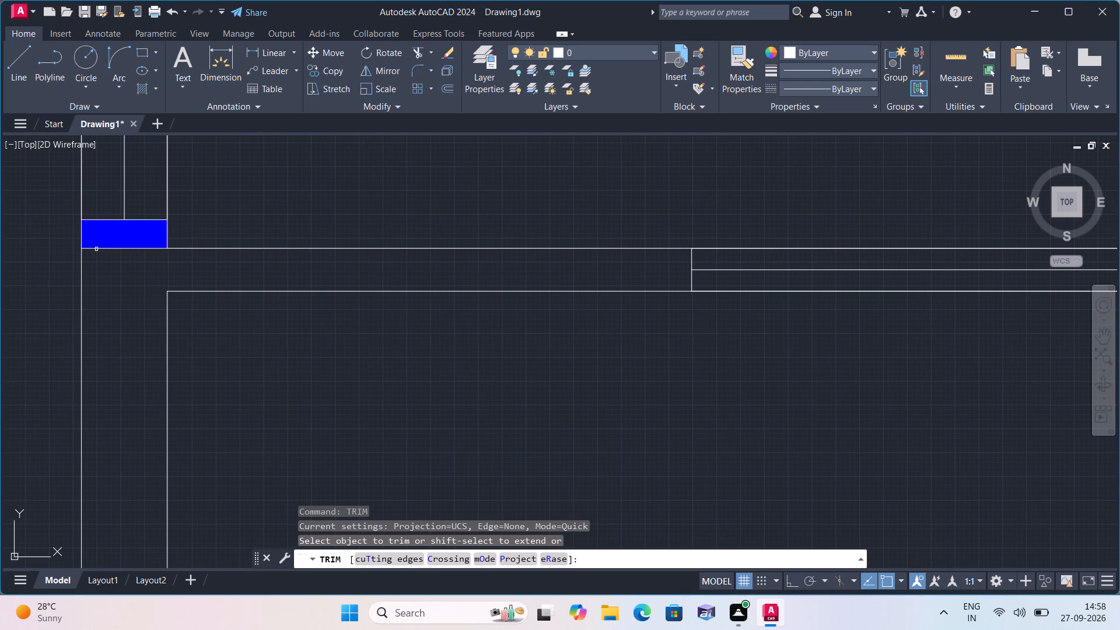
pyautogui.click(97, 249)
pyautogui.scroll(-1, 93, 247)
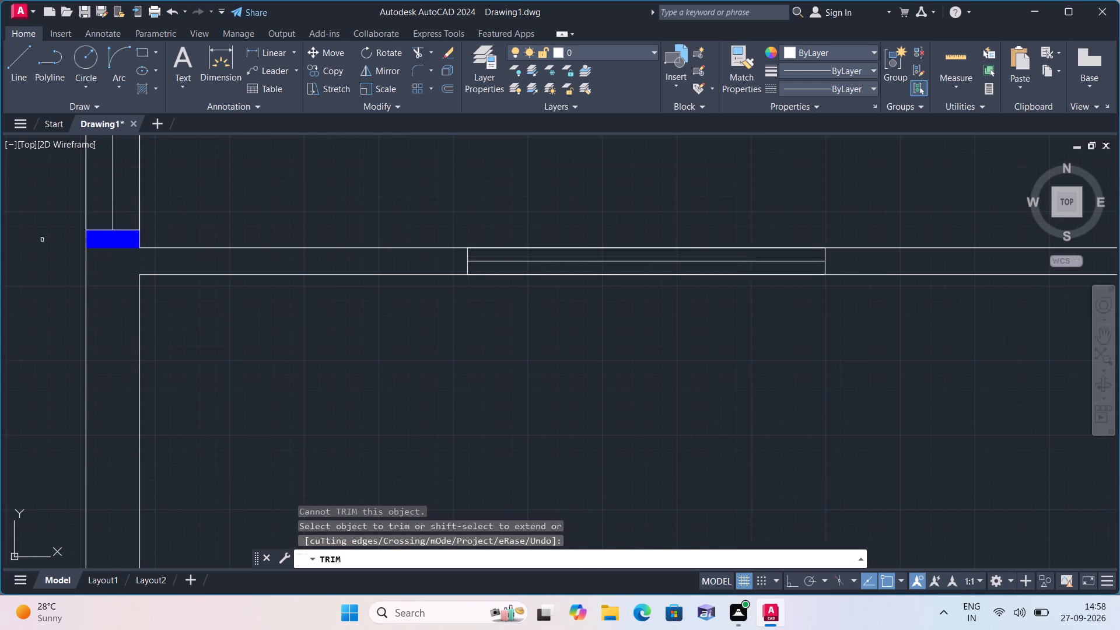
pyautogui.moveTo(50, 250); pyautogui.dragTo(139, 394, button='middle')
pyautogui.scroll(1, 189, 225)
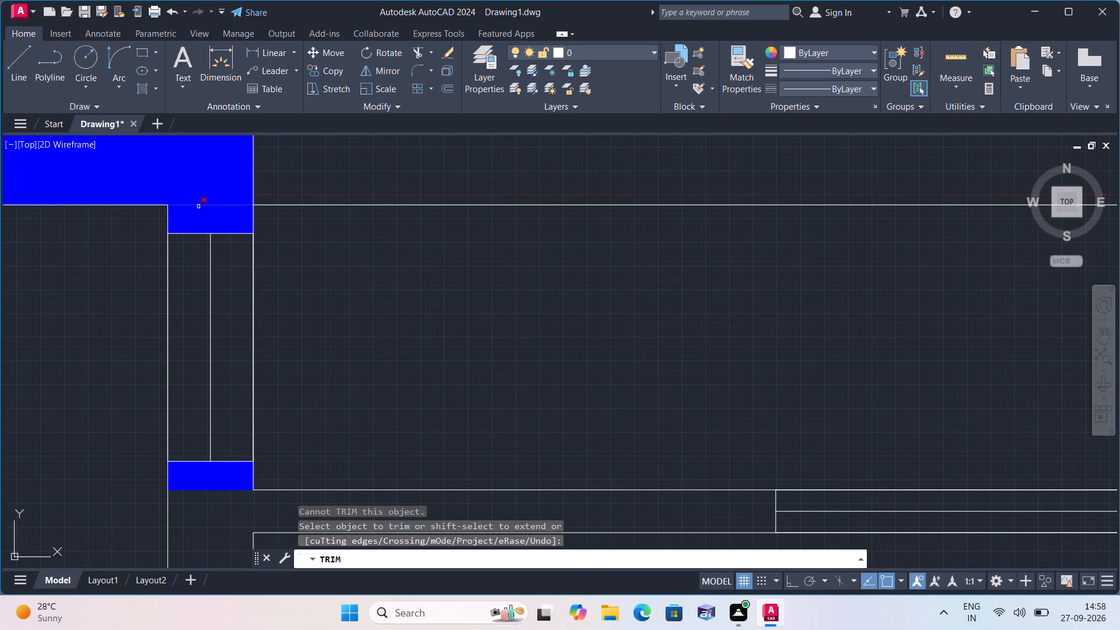
pyautogui.click(198, 206)
pyautogui.scroll(-3, 198, 206)
pyautogui.press('Escape')
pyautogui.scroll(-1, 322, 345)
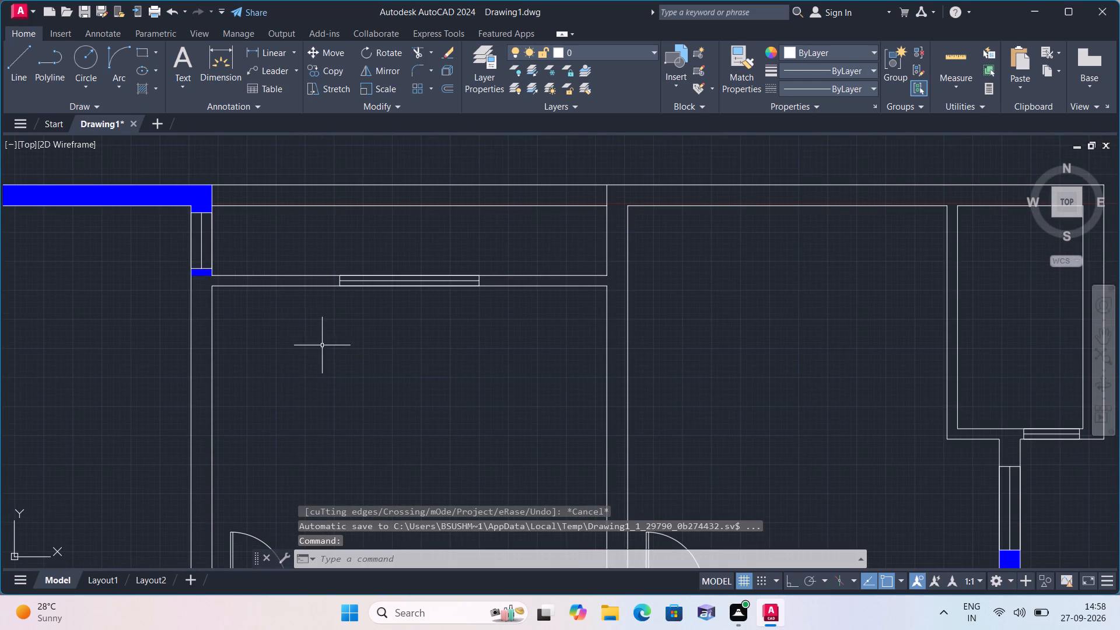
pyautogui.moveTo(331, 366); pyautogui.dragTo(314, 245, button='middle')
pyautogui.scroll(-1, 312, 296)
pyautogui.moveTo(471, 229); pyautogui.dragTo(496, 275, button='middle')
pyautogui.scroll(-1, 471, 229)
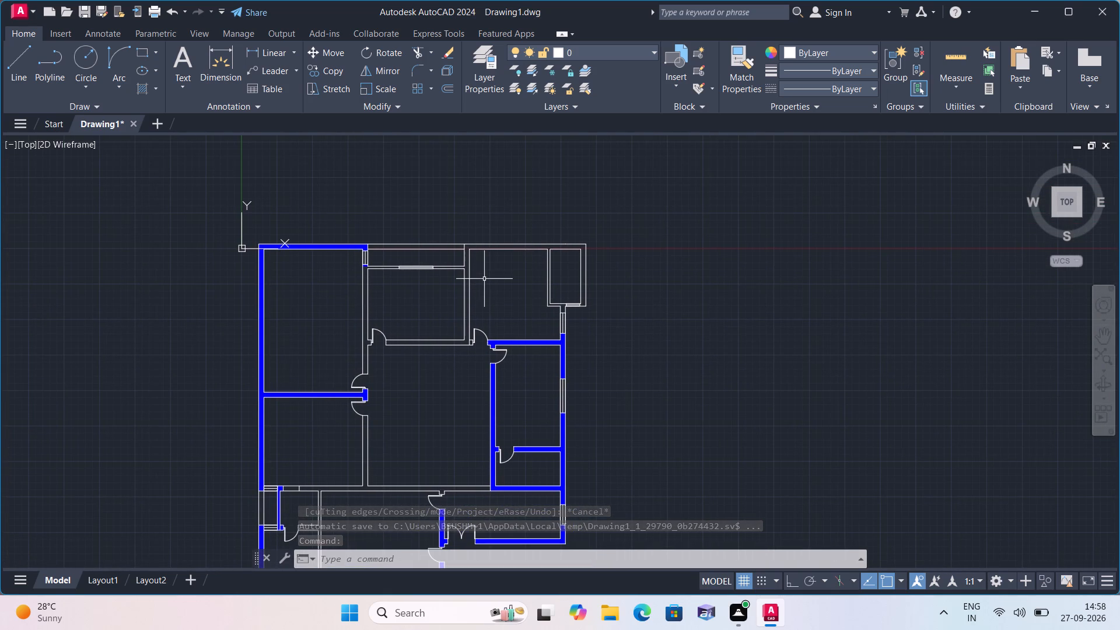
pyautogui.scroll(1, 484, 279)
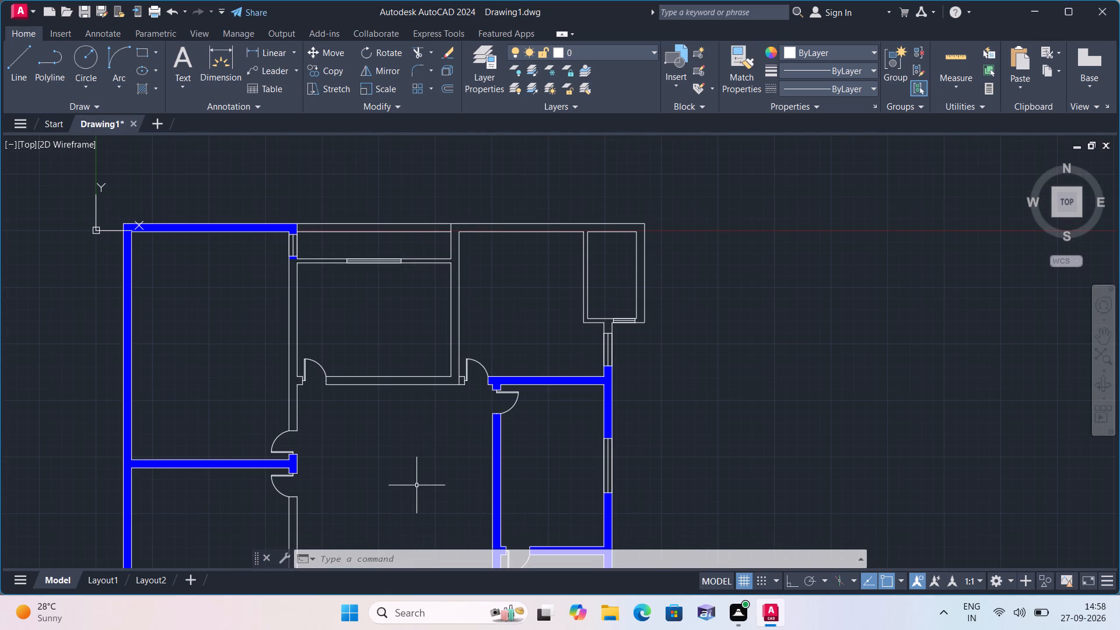
# Draw a 6" line east from the door stub's corner along the central horizontal wall's south face, continuing straight across to its north face.
pyautogui.moveTo(412, 487); pyautogui.dragTo(464, 304, button='middle')
pyautogui.scroll(-1, 439, 351)
pyautogui.scroll(2, 454, 369)
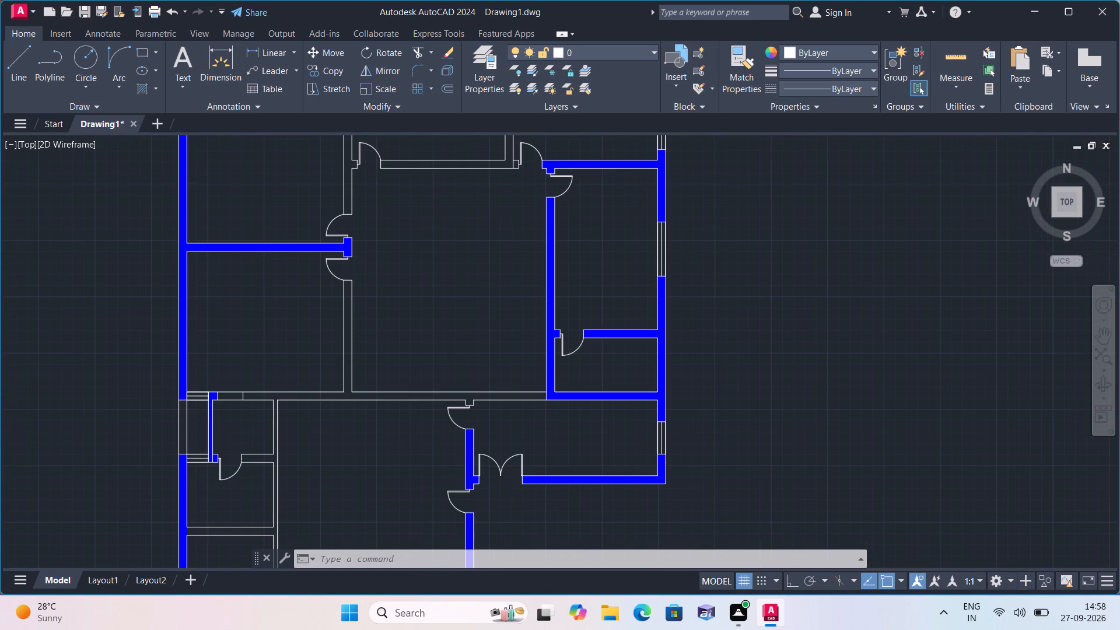
pyautogui.write('l')
pyautogui.press('space')
pyautogui.scroll(3, 468, 415)
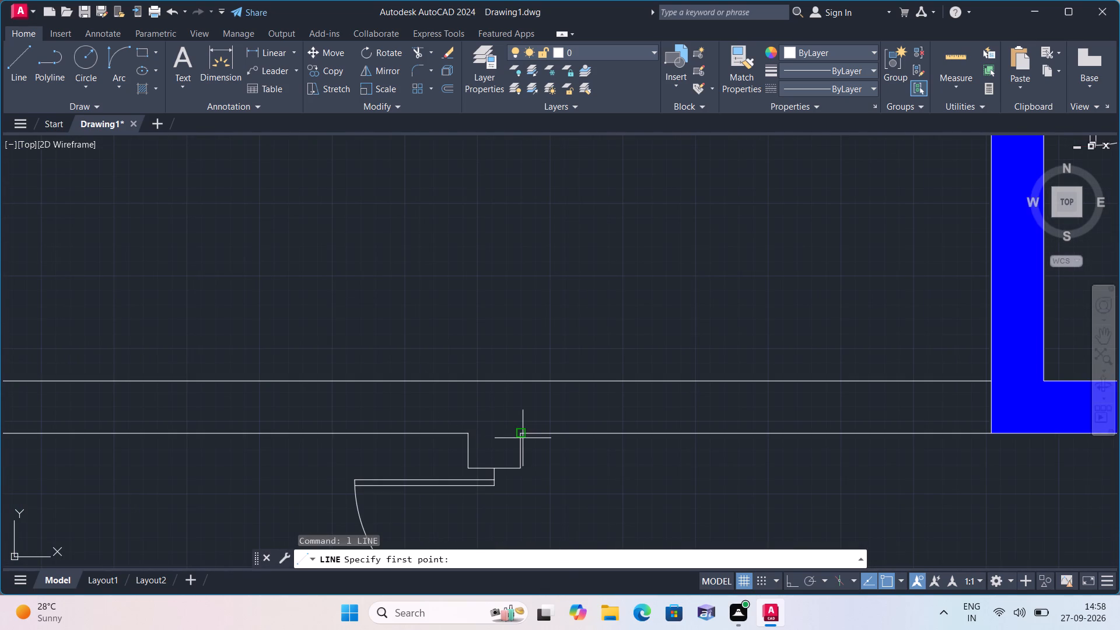
pyautogui.click(523, 435)
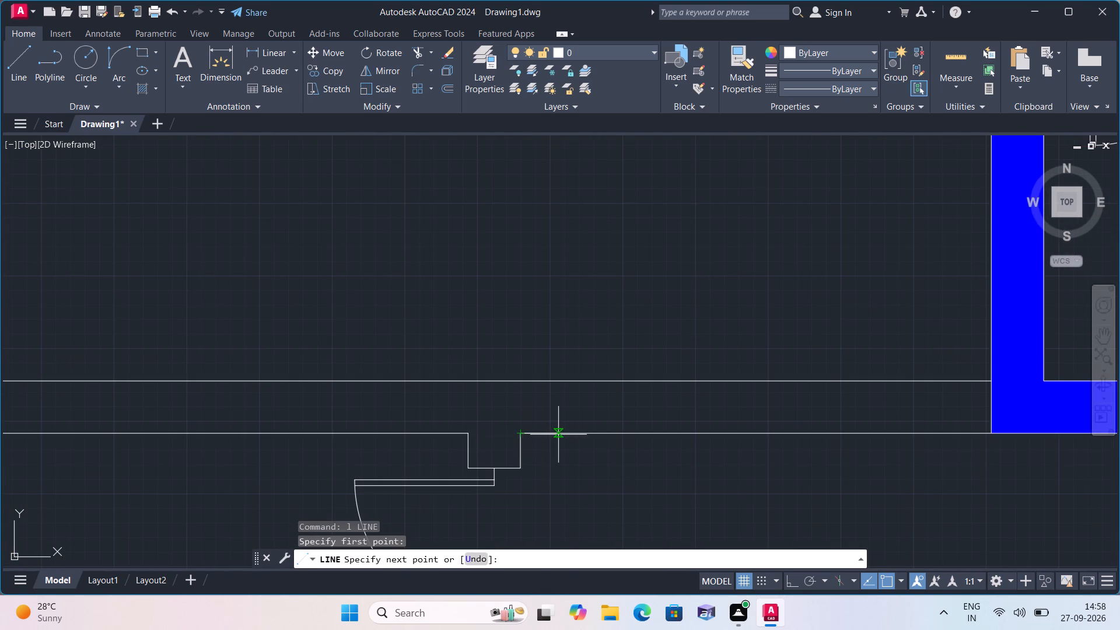
pyautogui.write('6"')
pyautogui.press('space')
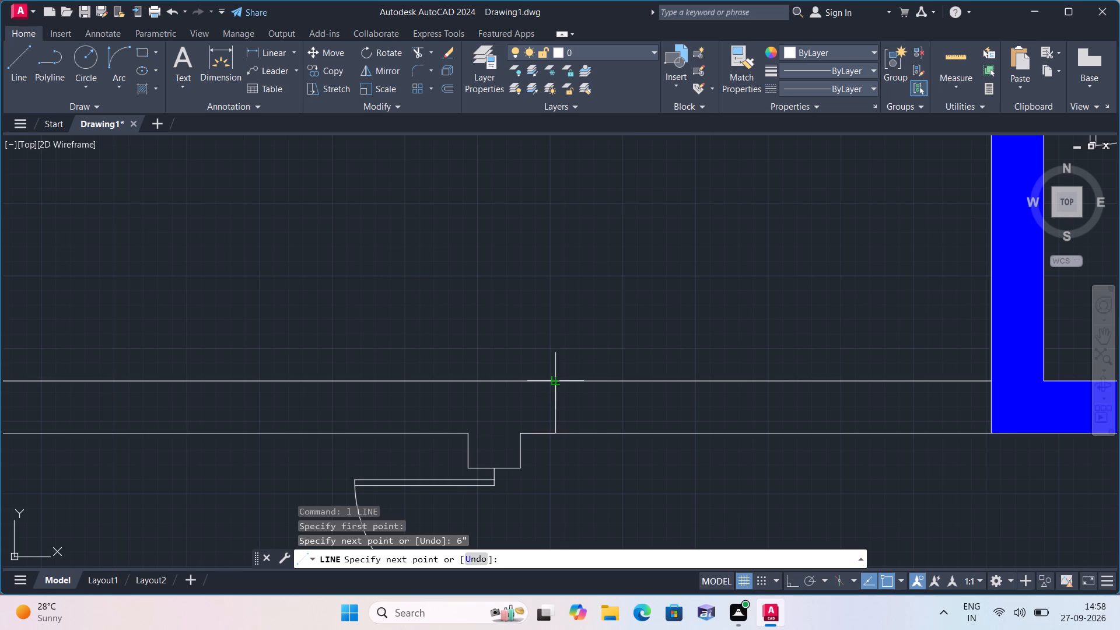
pyautogui.press('F8')
pyautogui.click(554, 381)
pyautogui.press('space')
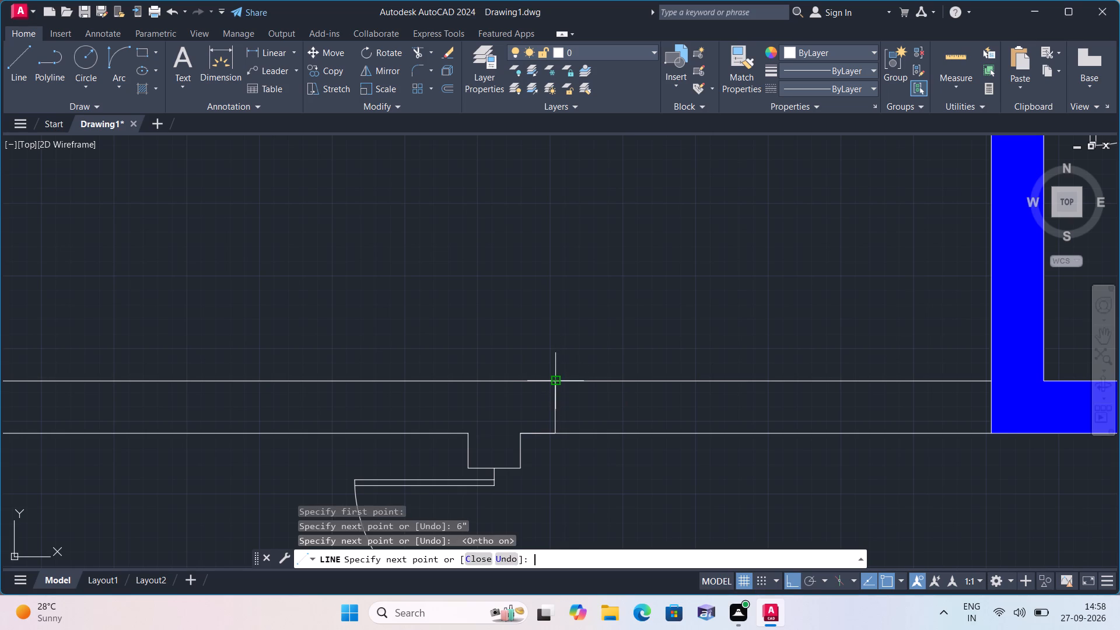
# Erase the 6" helper segment along the south face beside the door stub.
pyautogui.click(535, 436)
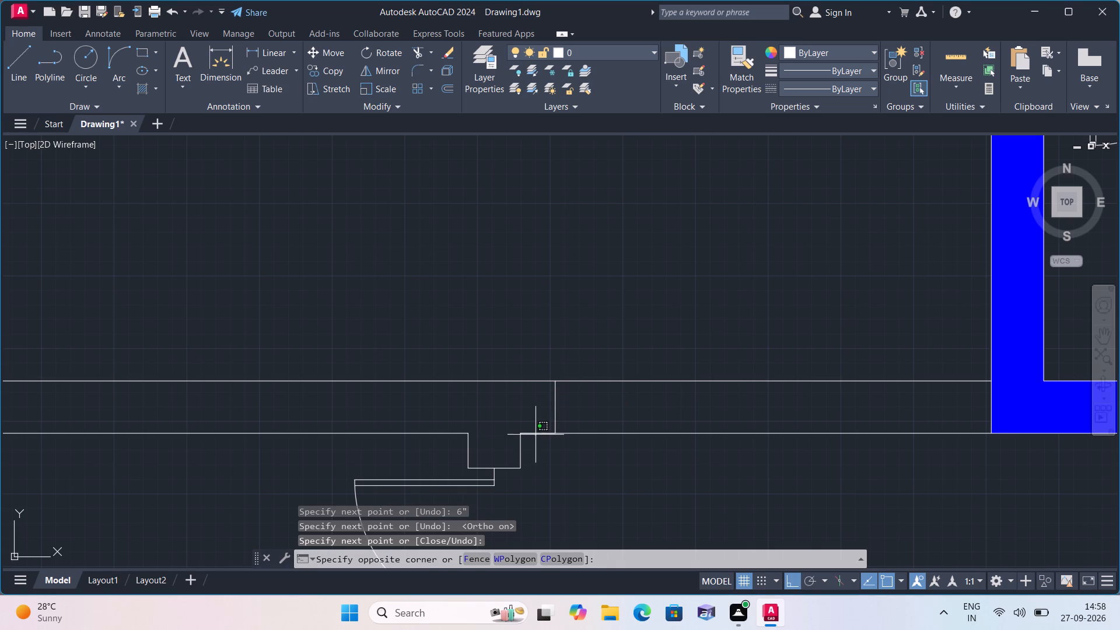
pyautogui.doubleClick(535, 433)
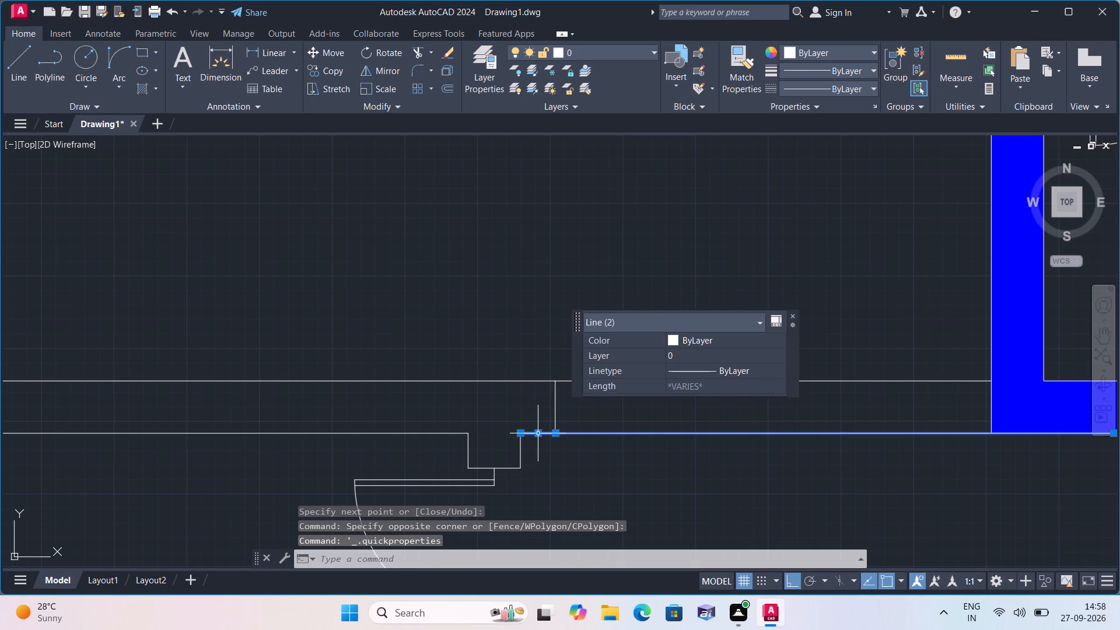
pyautogui.press('Escape')
pyautogui.click(535, 433)
pyautogui.press('Delete')
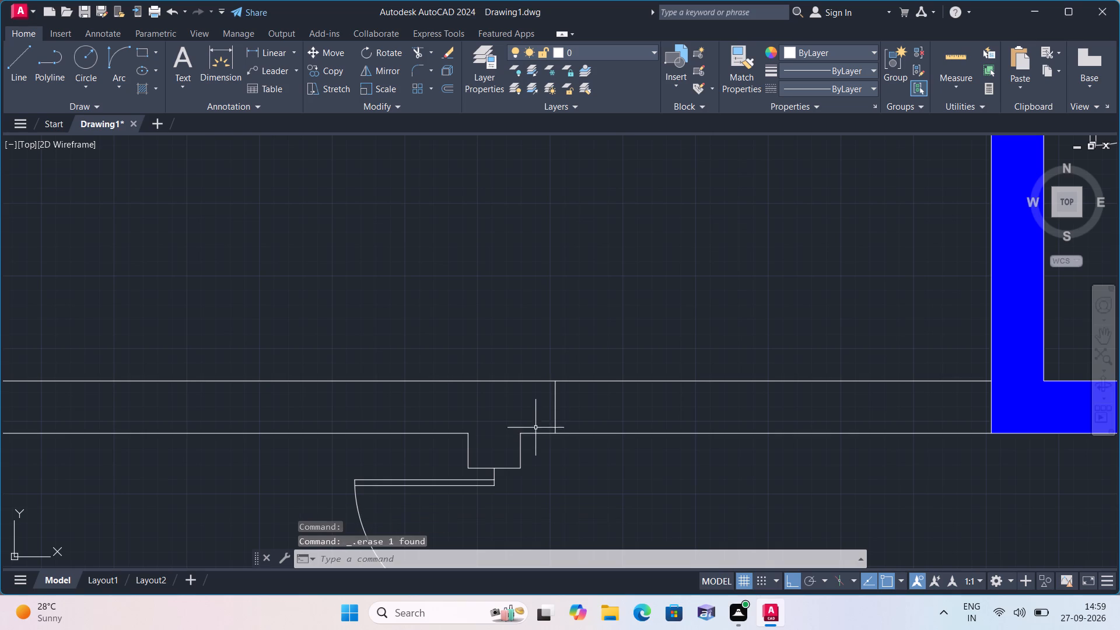
# Draw a 6" line south along the northeast small room's west wall from its inner northwest corner, then across the wall's thickness.
pyautogui.scroll(-2, 486, 329)
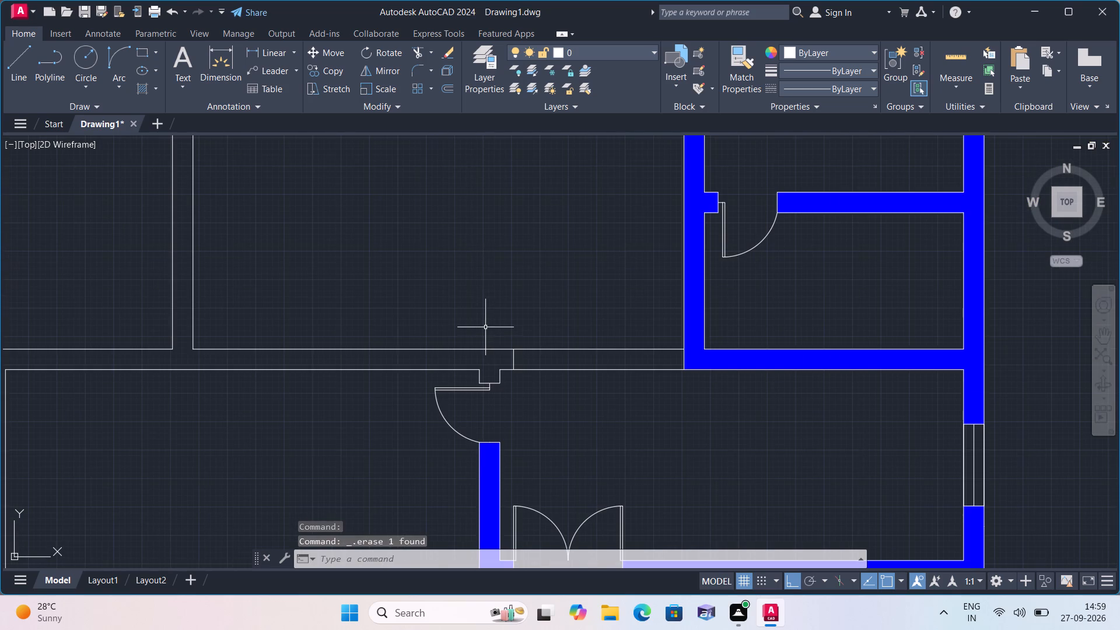
pyautogui.moveTo(477, 314); pyautogui.dragTo(467, 357, button='middle')
pyautogui.scroll(-1, 477, 314)
pyautogui.moveTo(498, 254); pyautogui.dragTo(469, 359, button='middle')
pyautogui.scroll(-2, 478, 324)
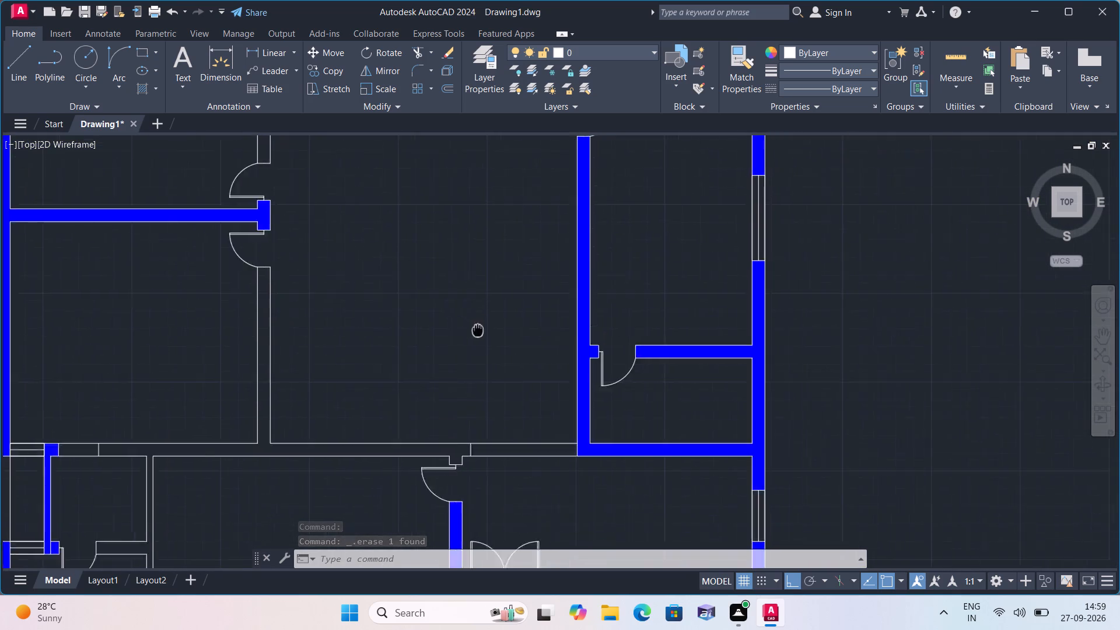
pyautogui.scroll(1, 555, 184)
pyautogui.moveTo(555, 184); pyautogui.dragTo(545, 341, button='middle')
pyautogui.press('l')
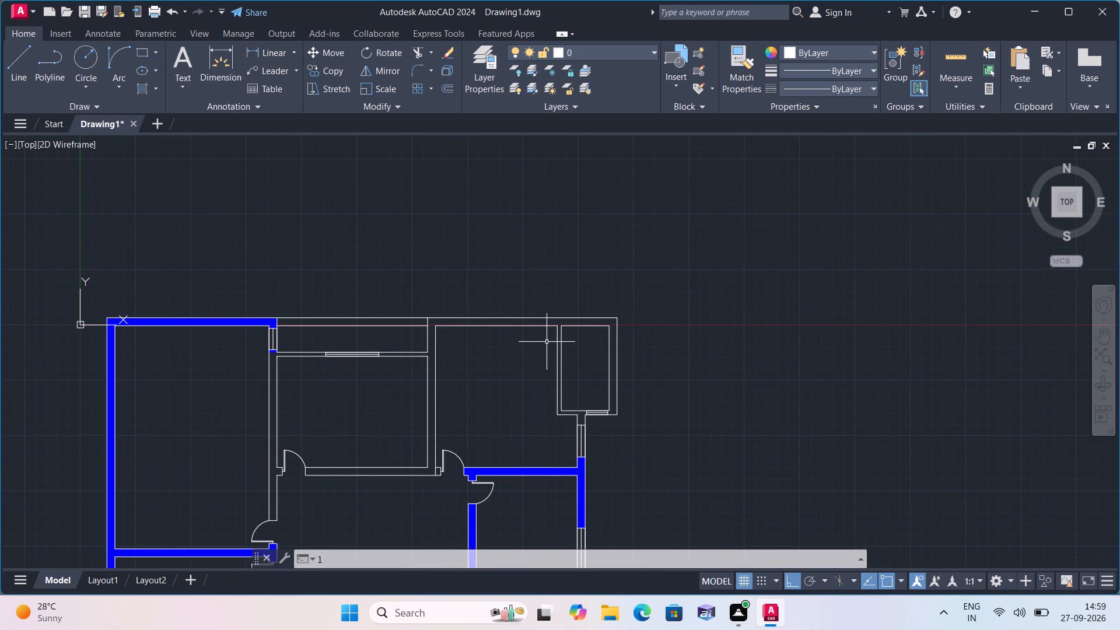
pyautogui.press('space')
pyautogui.scroll(3, 567, 314)
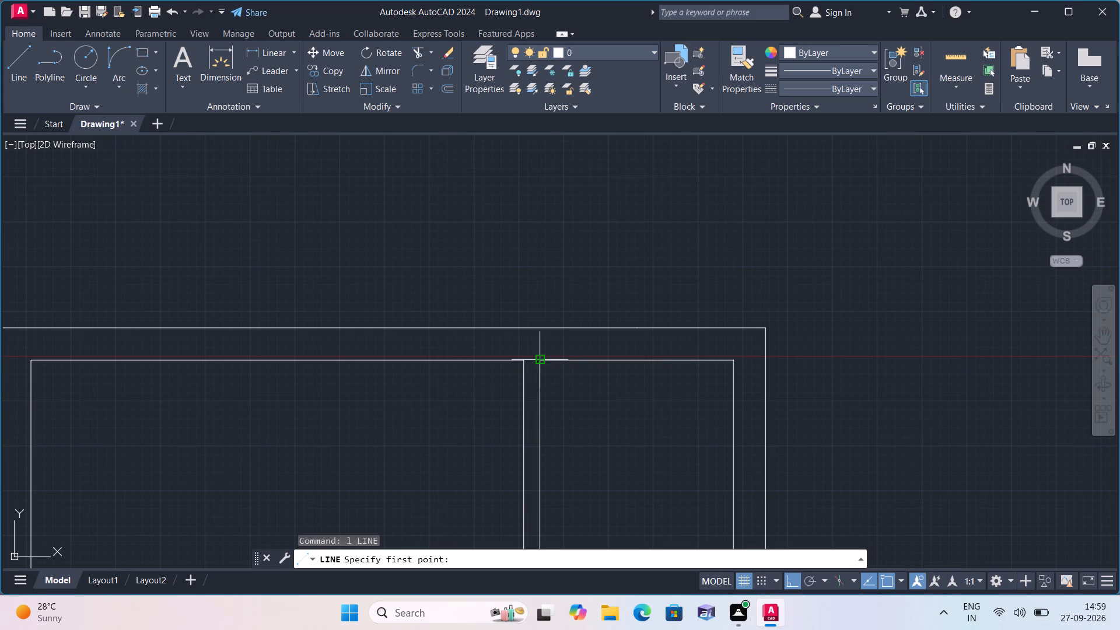
pyautogui.click(543, 358)
pyautogui.write('6"')
pyautogui.press('space')
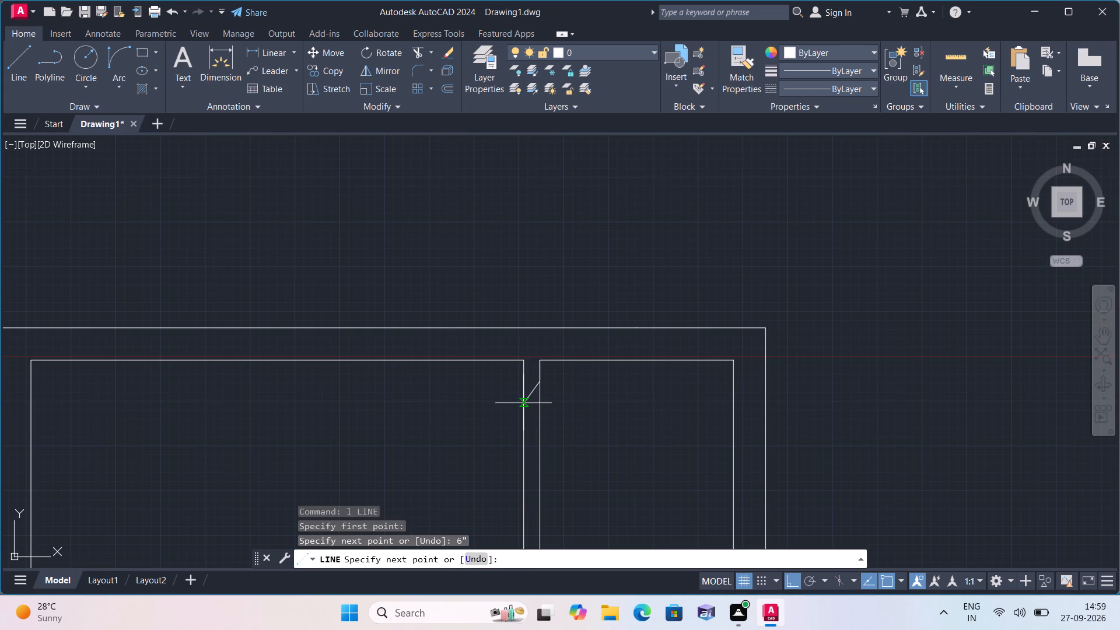
pyautogui.click(524, 382)
pyautogui.press('space')
# From the new jamb line's midpoint, draw 2" and 2' segments south, then close the opening with lines to both wall faces.
pyautogui.press('space')
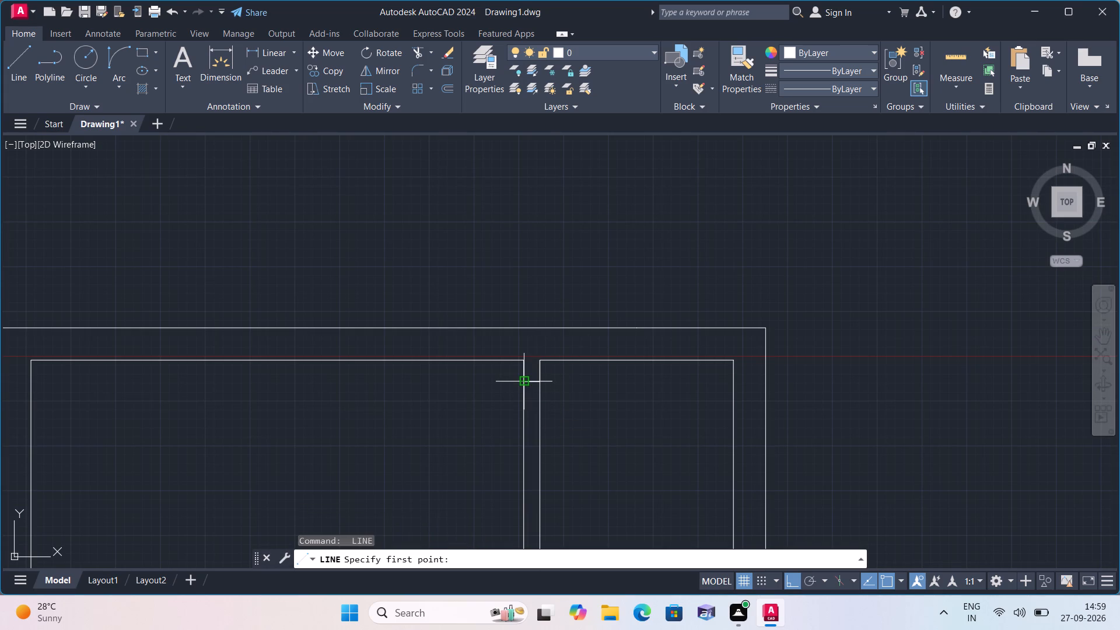
pyautogui.click(530, 384)
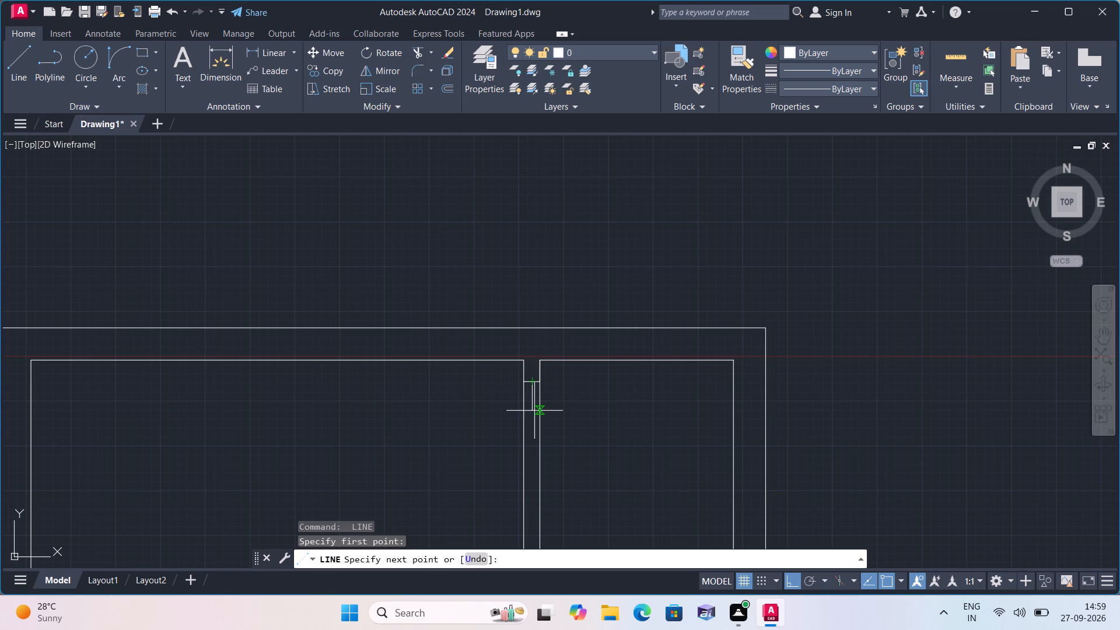
pyautogui.write('2"')
pyautogui.press('space')
pyautogui.write("2'")
pyautogui.press('space')
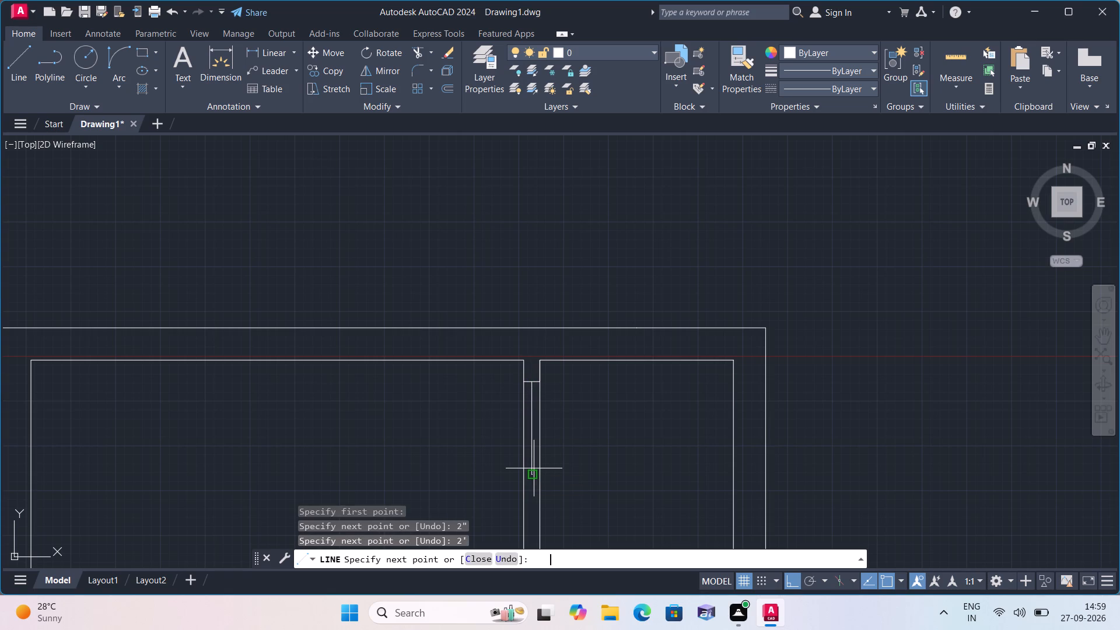
pyautogui.click(543, 471)
pyautogui.press('space')
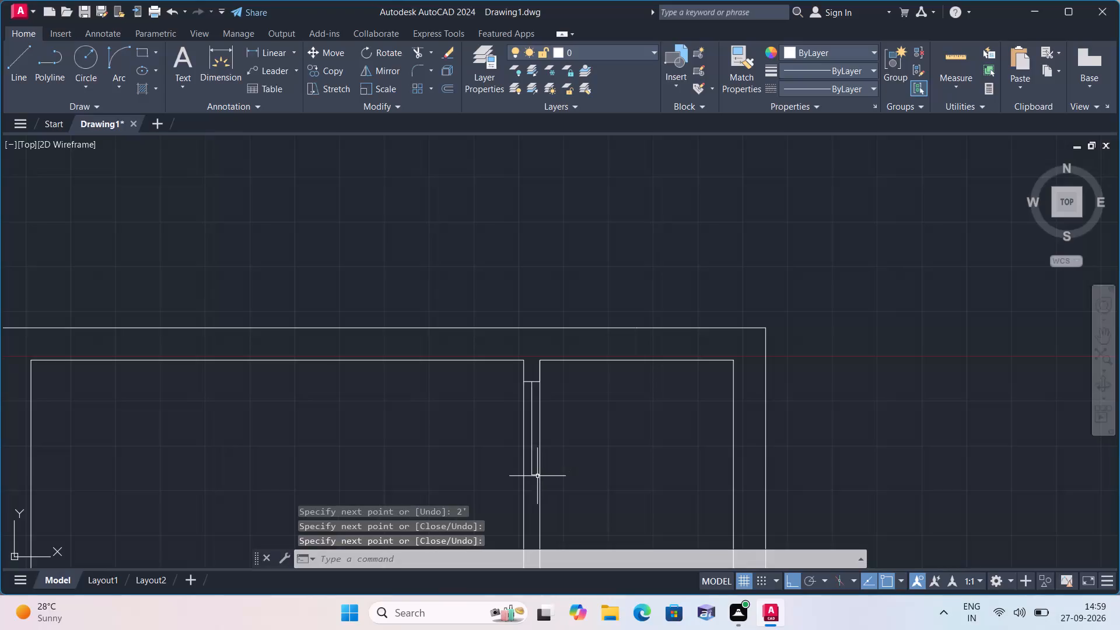
pyautogui.scroll(2, 530, 475)
pyautogui.press('space')
pyautogui.click(530, 474)
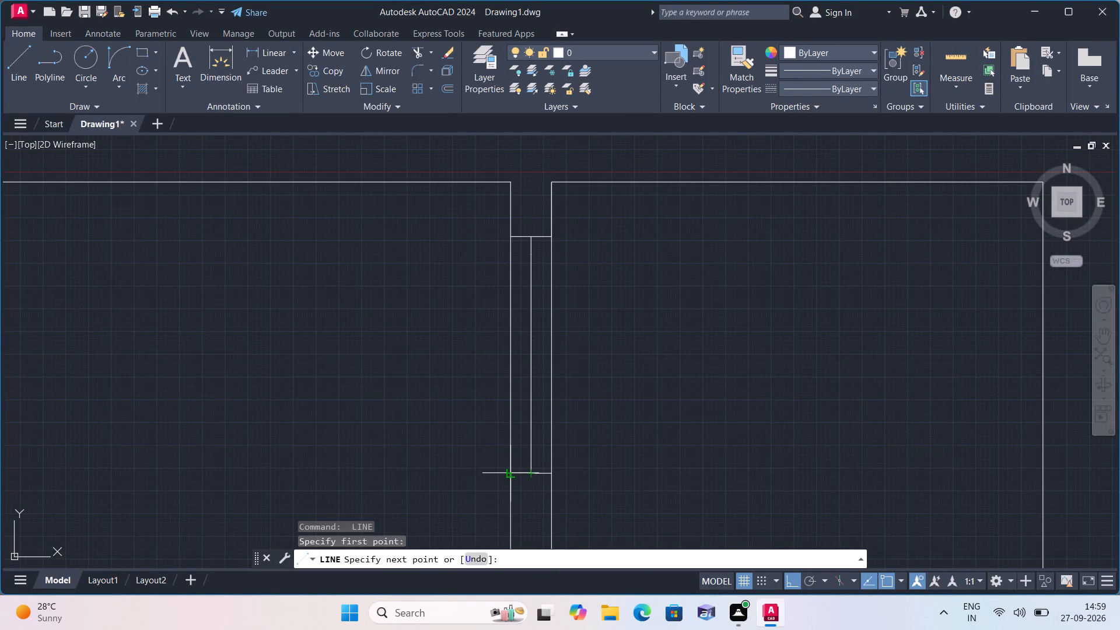
pyautogui.click(506, 475)
pyautogui.press('space')
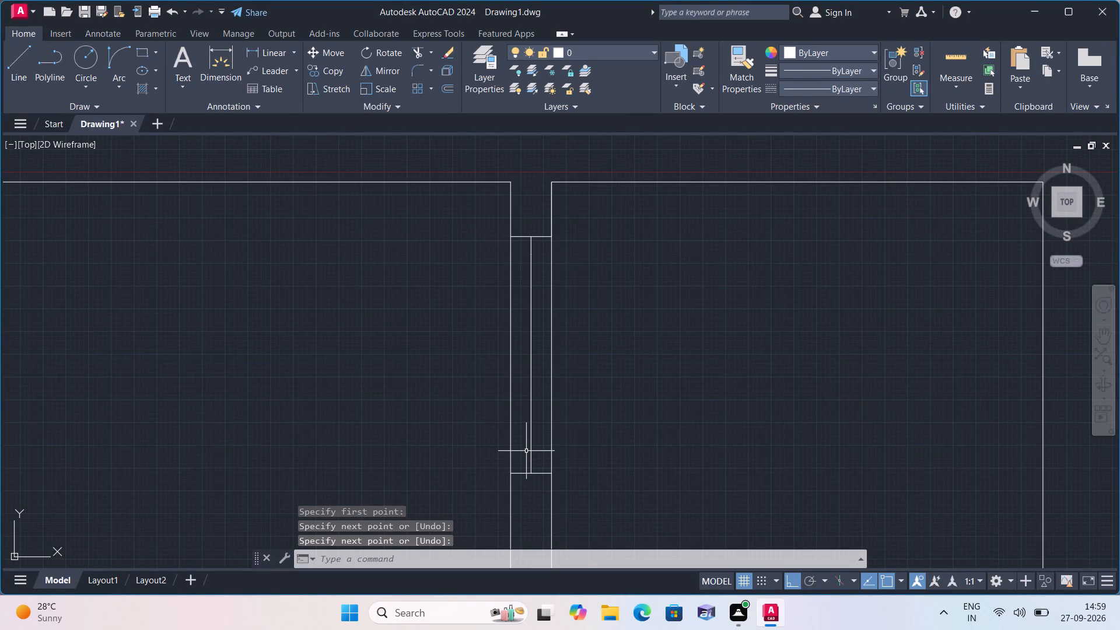
# Erase the 2' centre line in the door opening and the 6" helper line on the wall's east face.
pyautogui.click(528, 450)
pyautogui.doubleClick(530, 447)
pyautogui.click(531, 444)
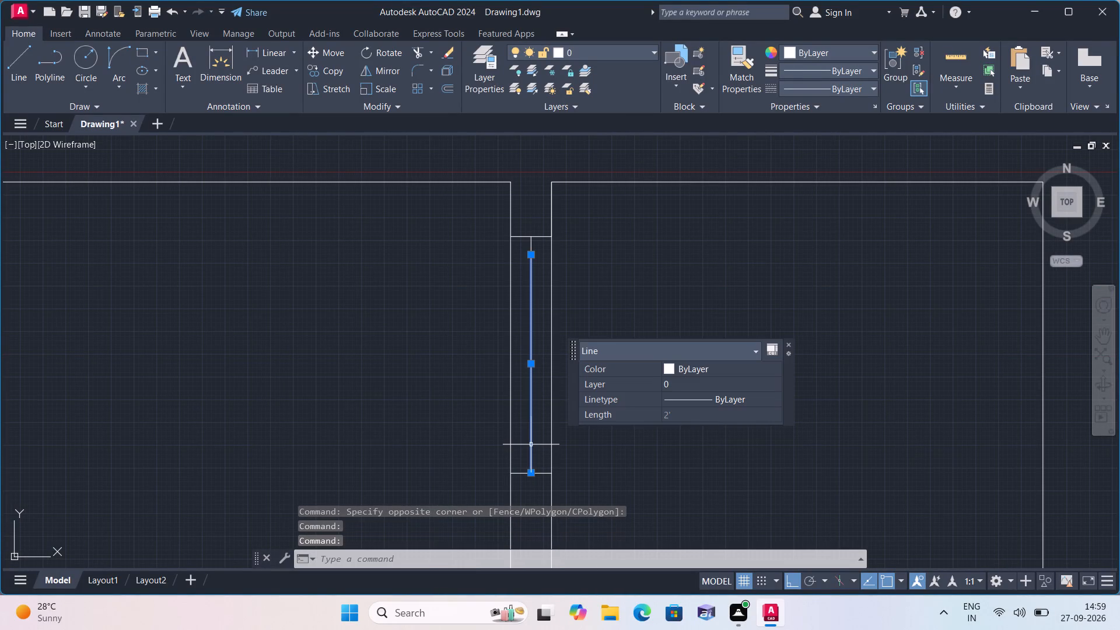
pyautogui.press('Delete')
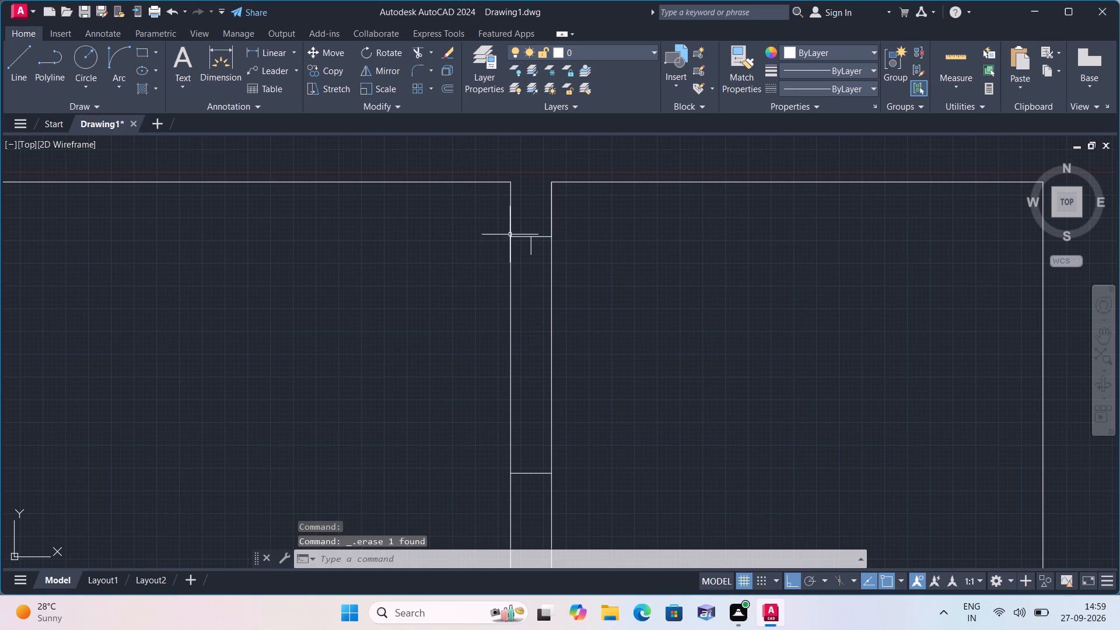
pyautogui.click(549, 210)
pyautogui.press('Delete')
# Draw a 2' door leaf line east from the end of the 2" stub into the northeast small room.
pyautogui.write('l')
pyautogui.press('space')
pyautogui.click(534, 255)
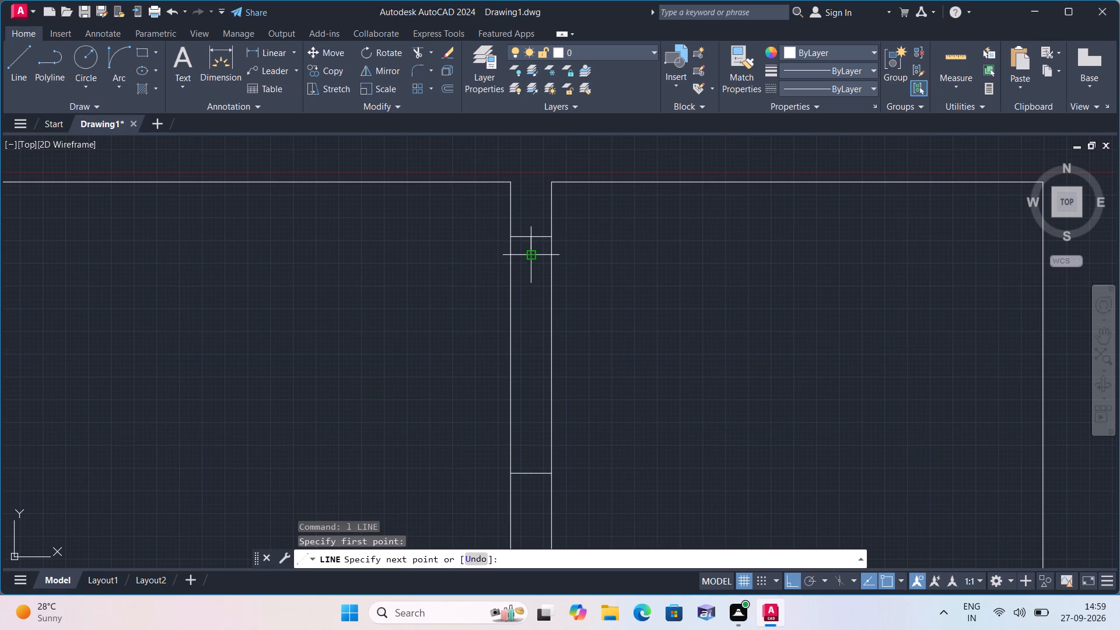
pyautogui.write("2'")
pyautogui.press('space')
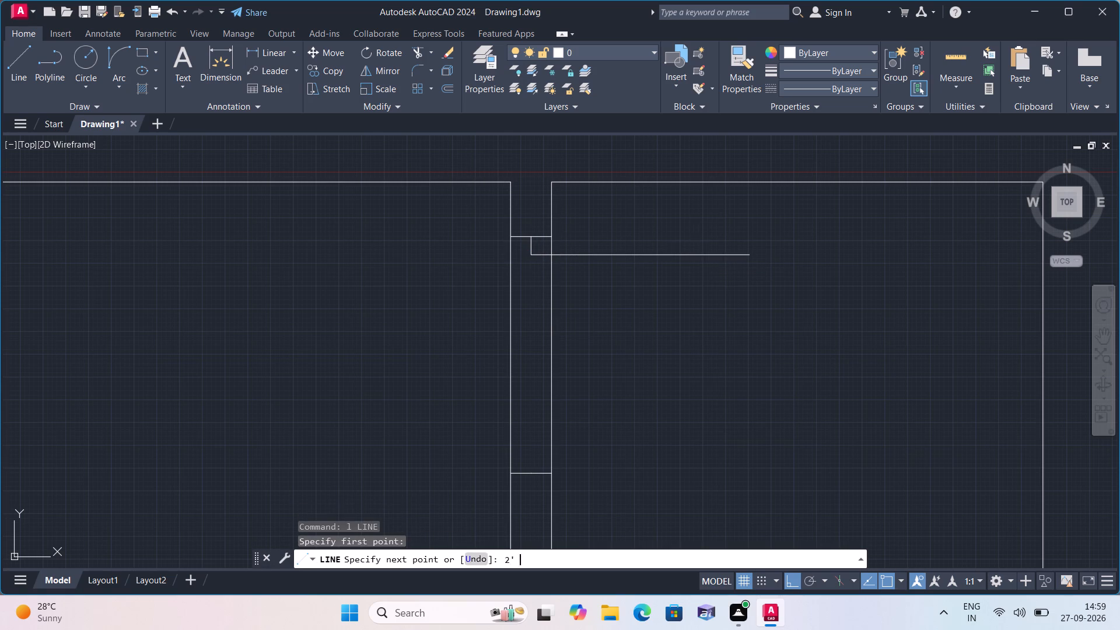
pyautogui.press('Escape')
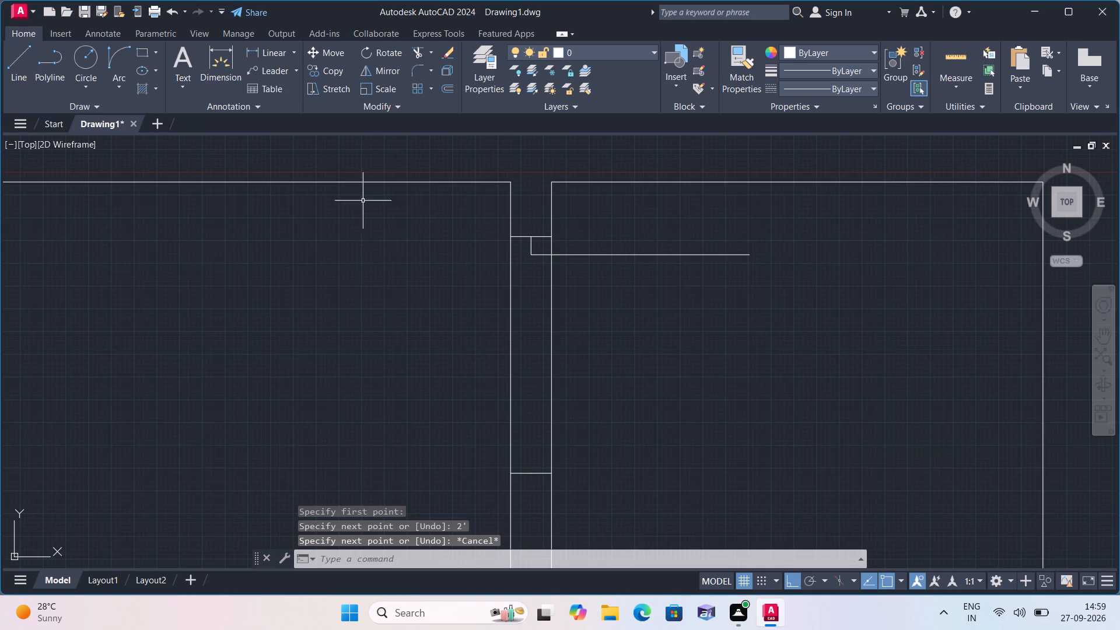
# Draw the door swing with a Start, End, Direction arc from the leaf's east end to the south jamb at the wall's east face.
pyautogui.click(125, 90)
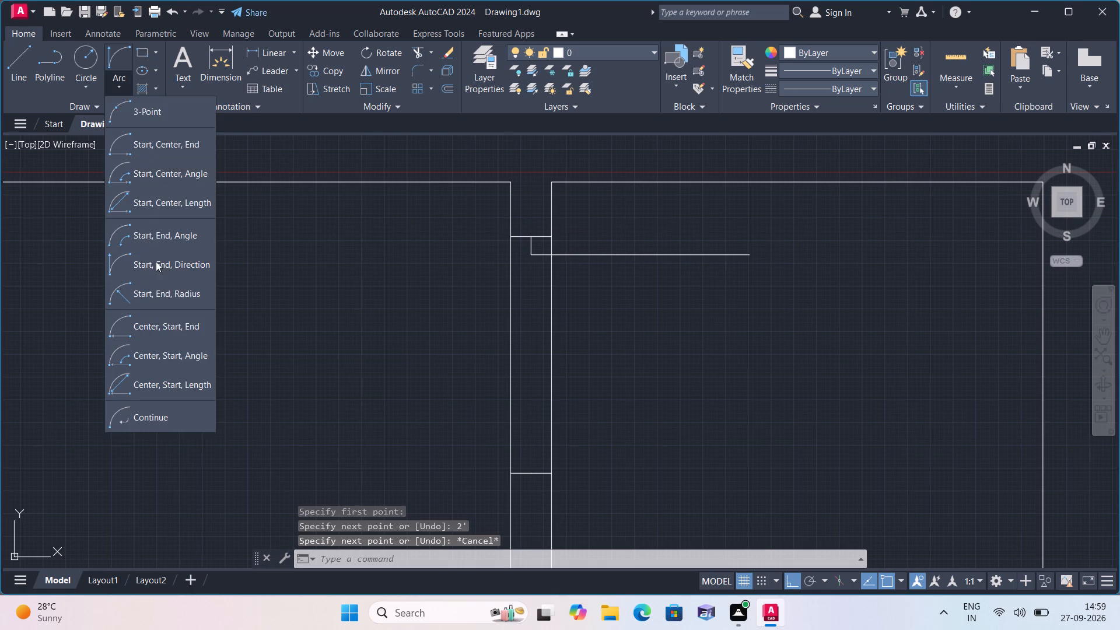
pyautogui.click(156, 264)
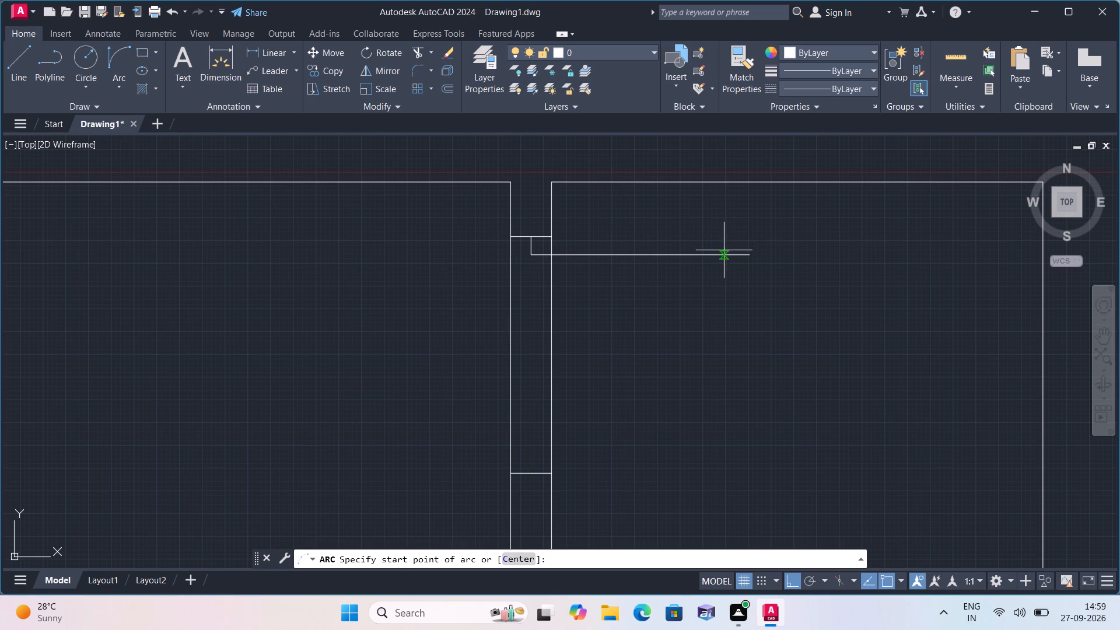
pyautogui.click(749, 254)
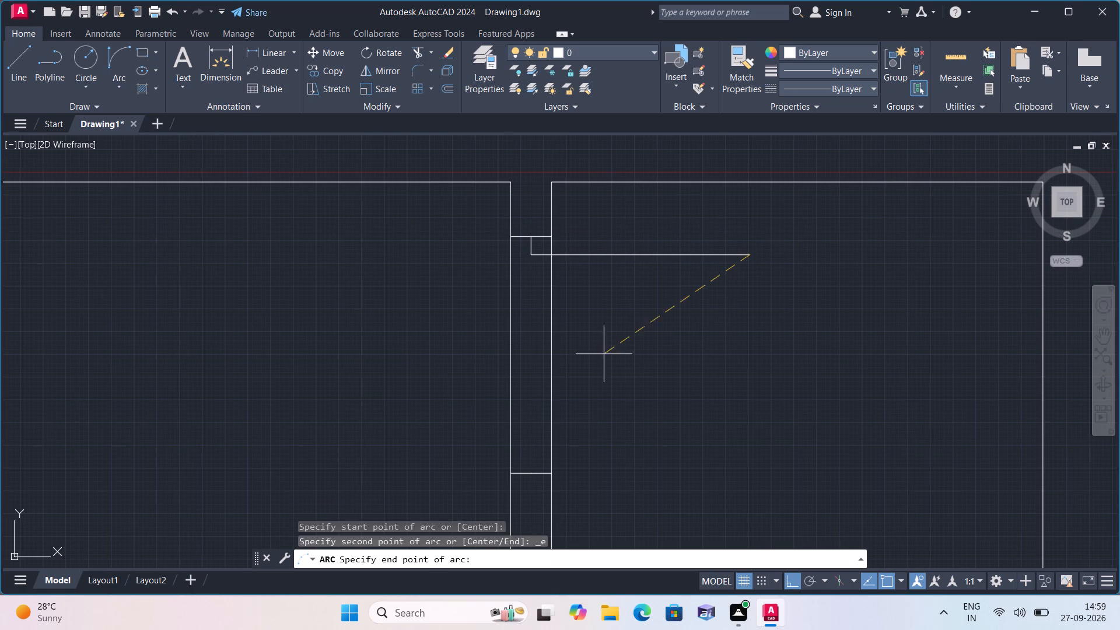
pyautogui.click(551, 477)
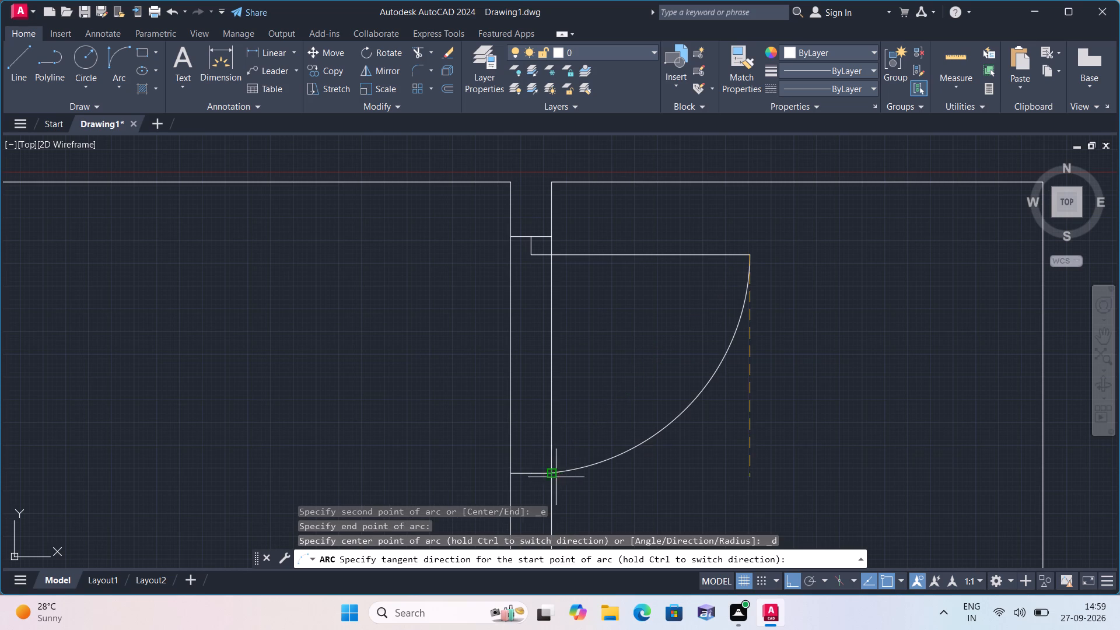
pyautogui.click(601, 484)
# Offset the door leaf line 1" to the south.
pyautogui.write('off')
pyautogui.press('space')
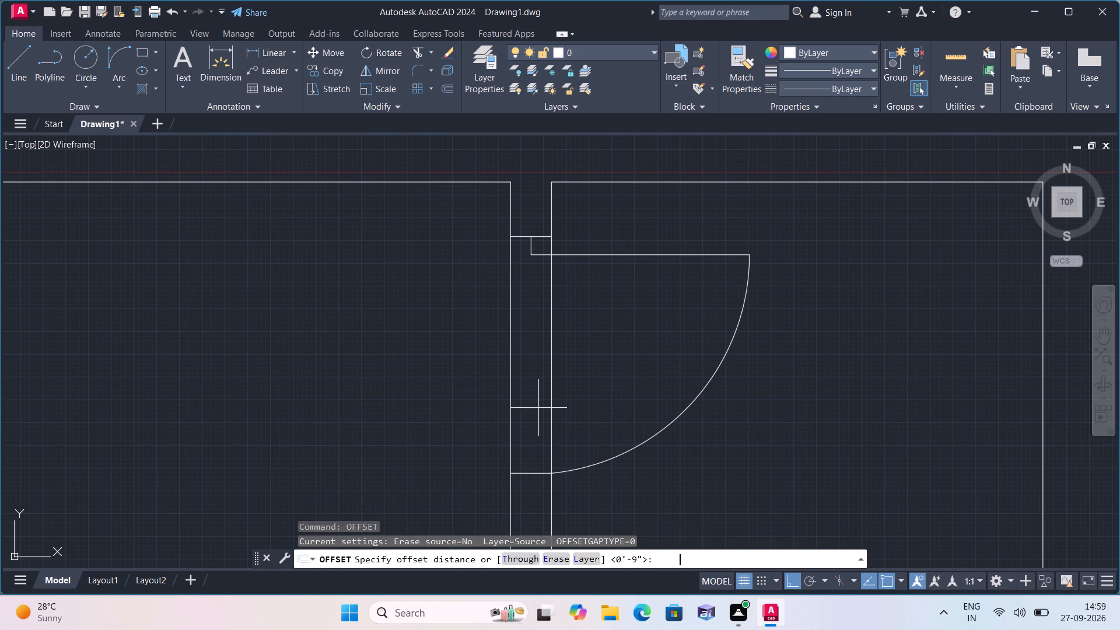
pyautogui.write('1"')
pyautogui.press('space')
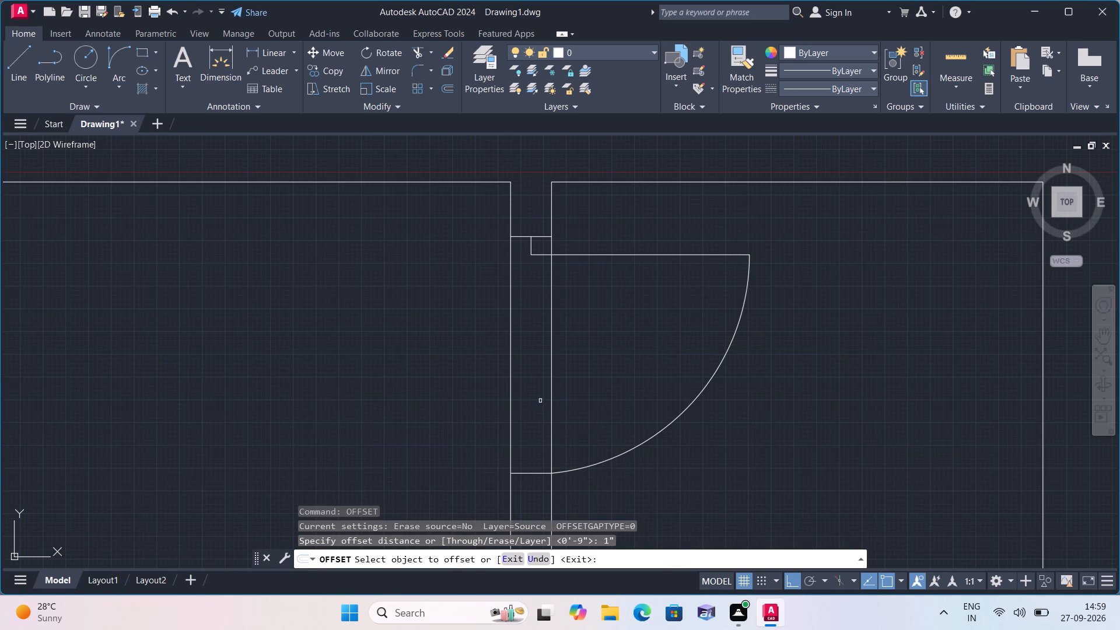
pyautogui.click(603, 254)
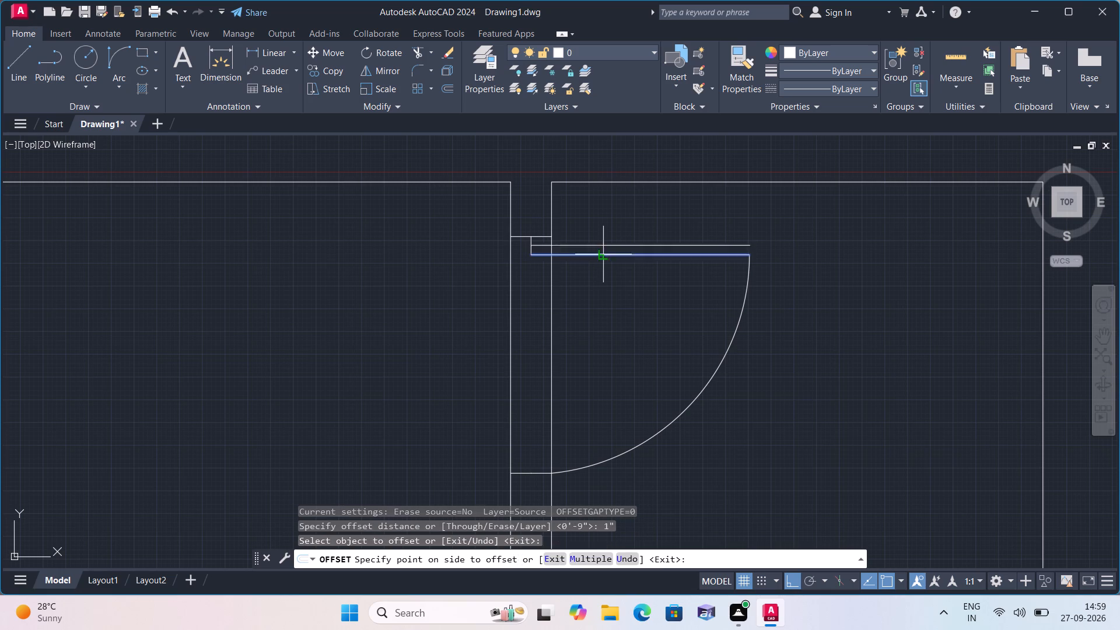
pyautogui.click(600, 290)
pyautogui.press('space')
# Trim both wall face lines out of the northeast small room's door opening, including the pieces beside and across the door leaf.
pyautogui.write('trim')
pyautogui.press('space')
pyautogui.click(600, 298)
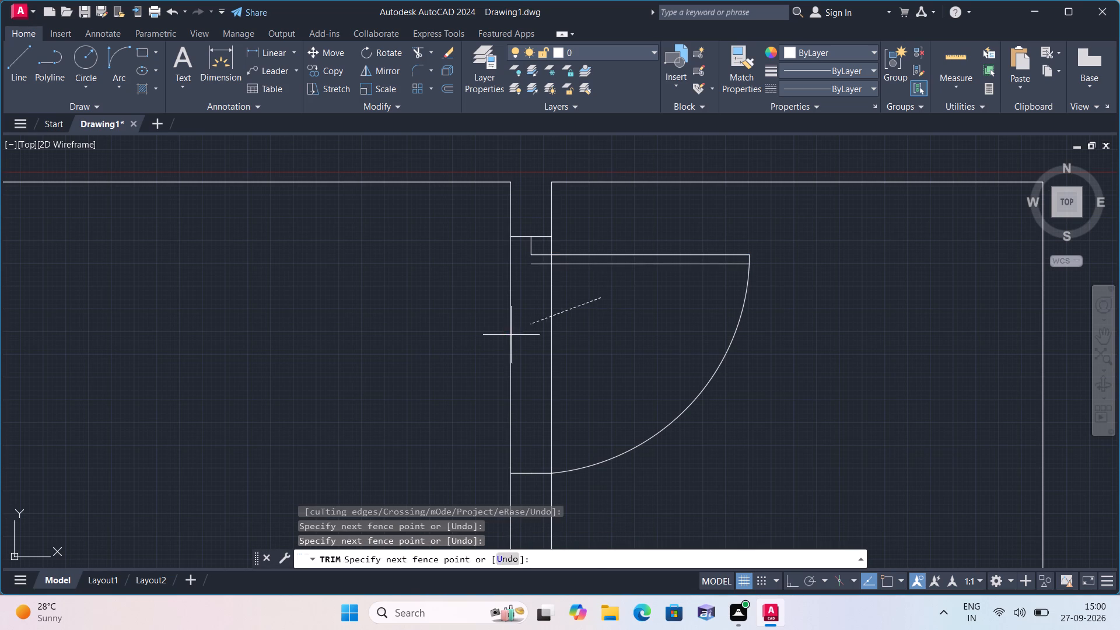
pyautogui.click(484, 348)
pyautogui.scroll(3, 537, 258)
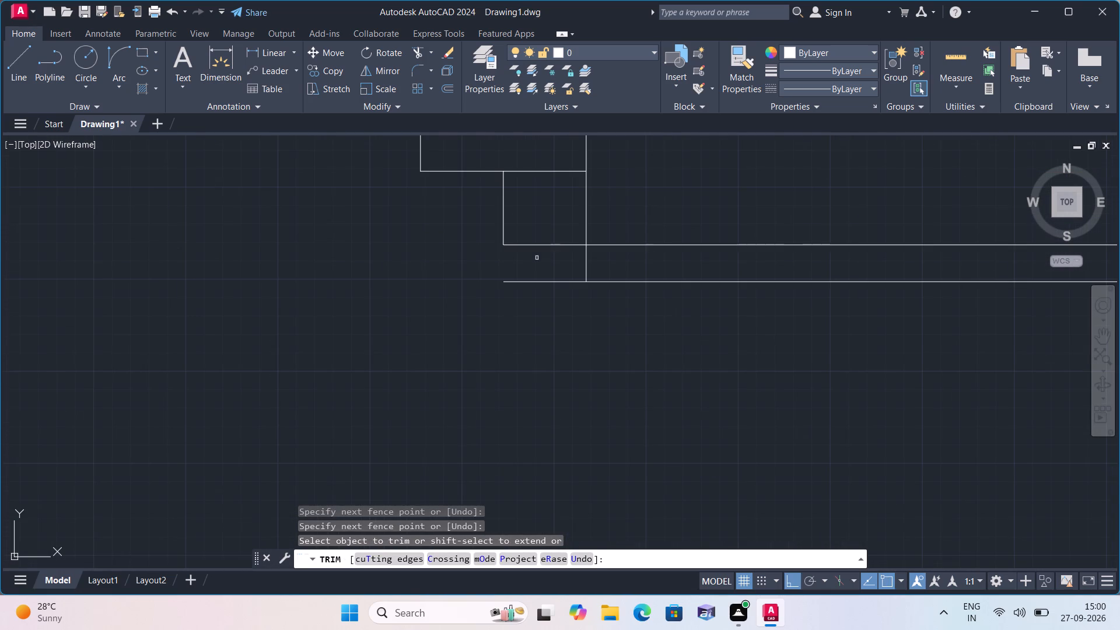
pyautogui.click(588, 260)
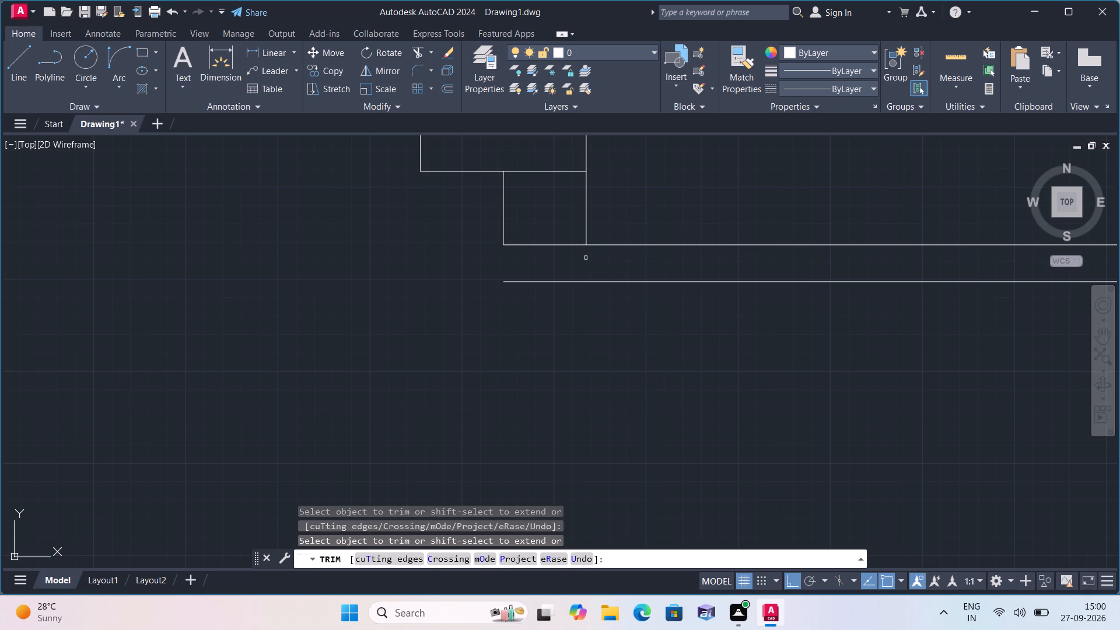
pyautogui.click(588, 232)
pyautogui.press('Escape')
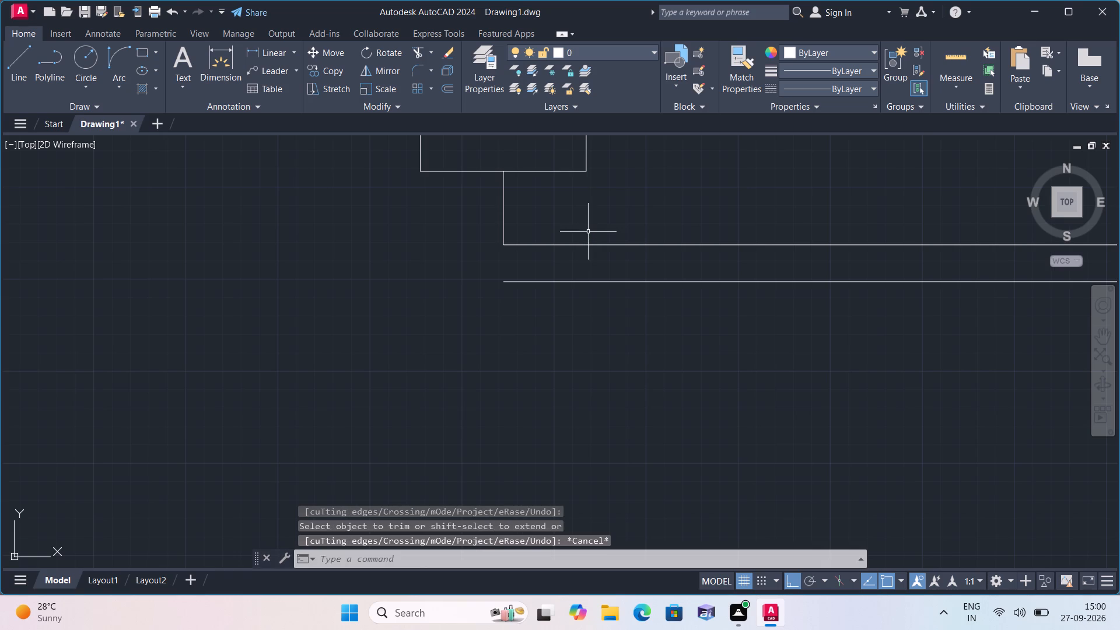
# Draw a short line closing the west end of the door leaf between its two long lines.
pyautogui.press('l')
pyautogui.press('space')
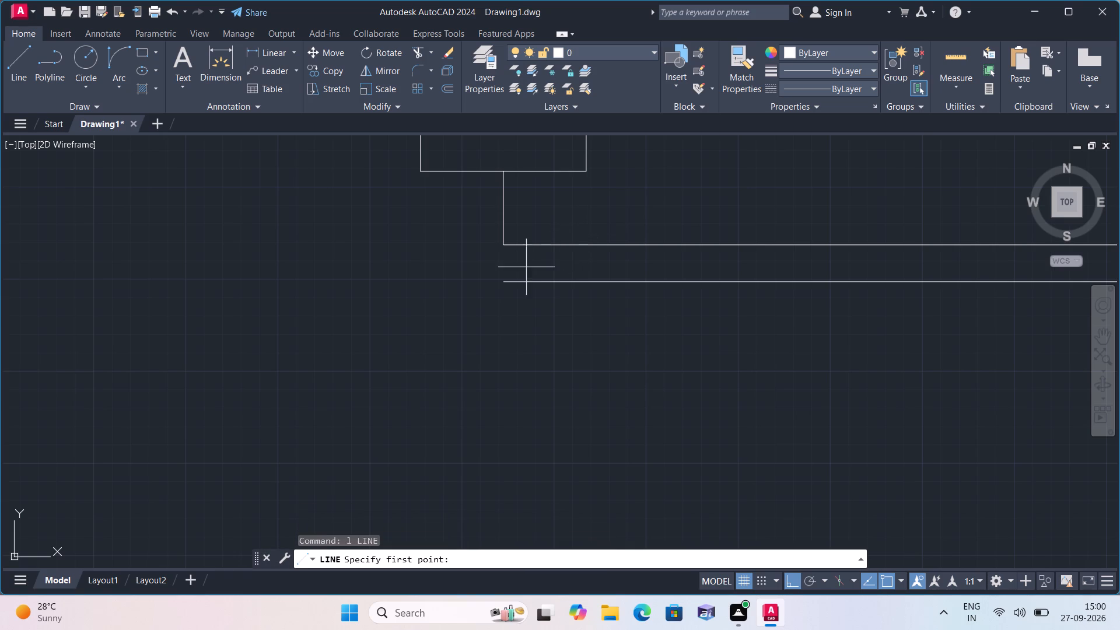
pyautogui.click(506, 244)
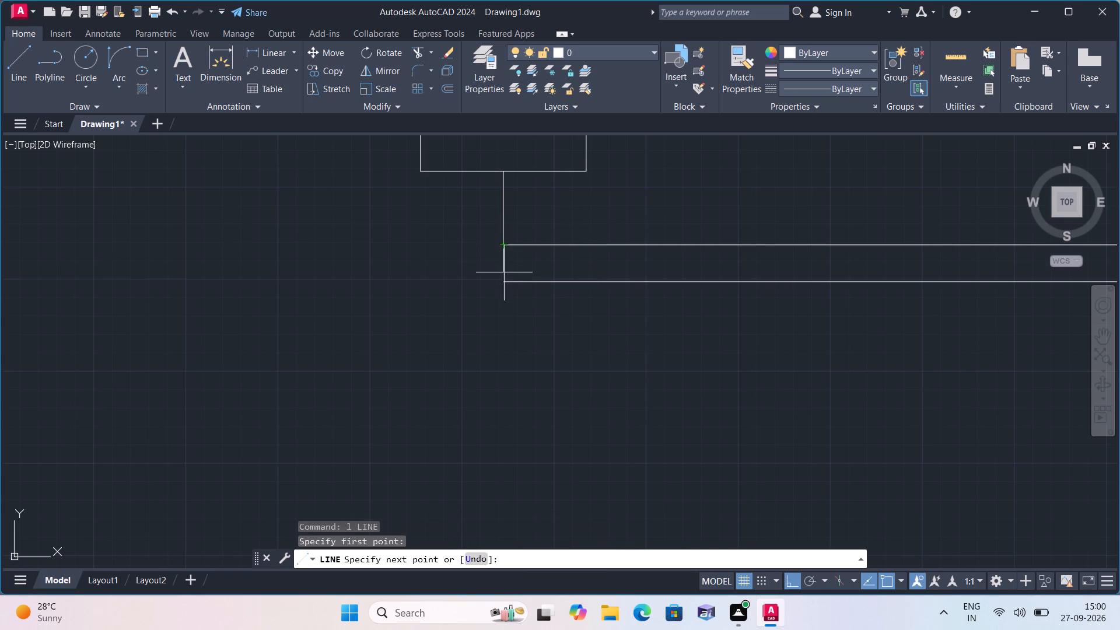
pyautogui.click(505, 281)
pyautogui.press('space')
# Hatch the northeast rooms' connected outer walls and the north middle room's east and south walls in solid blue.
pyautogui.scroll(-4, 468, 297)
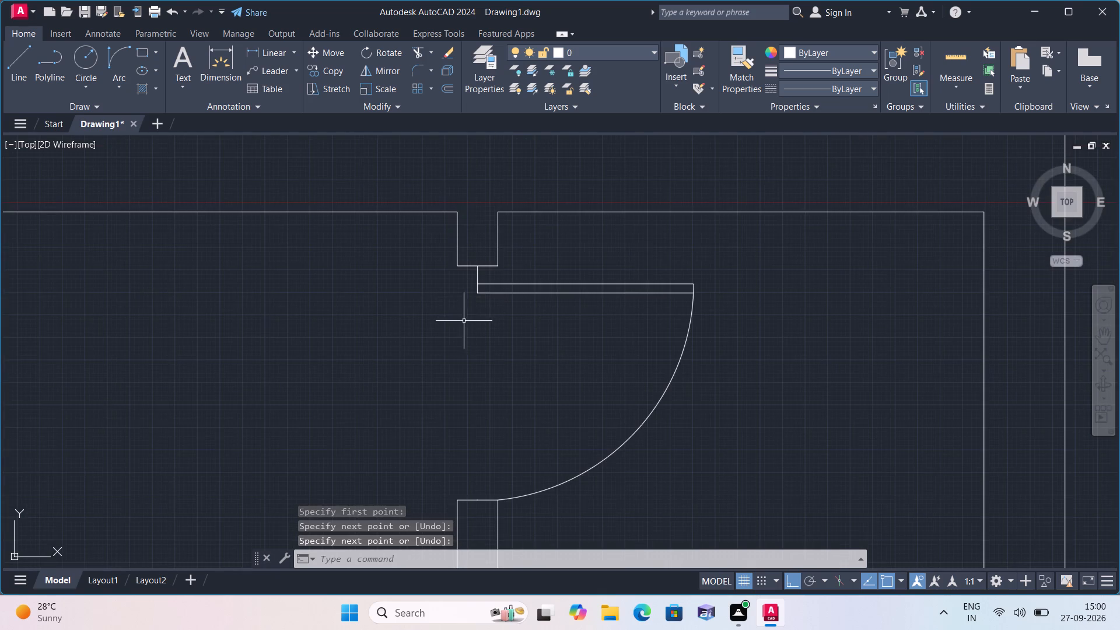
pyautogui.moveTo(461, 323); pyautogui.dragTo(532, 311, button='middle')
pyautogui.scroll(-1, 474, 318)
pyautogui.press('h')
pyautogui.scroll(1, 532, 310)
pyautogui.press('space')
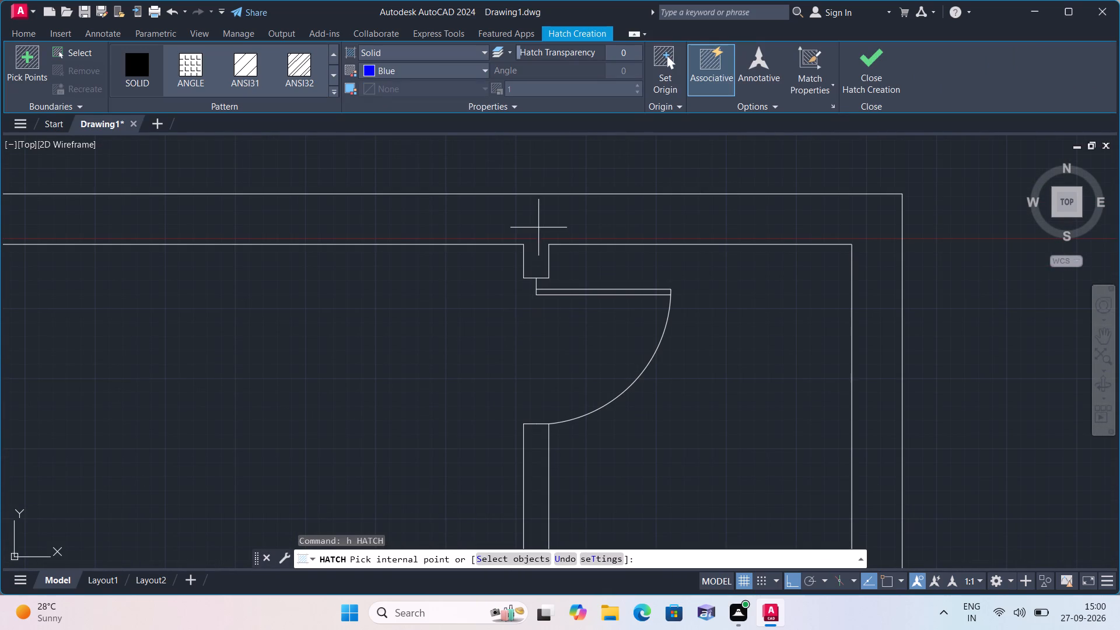
pyautogui.click(539, 225)
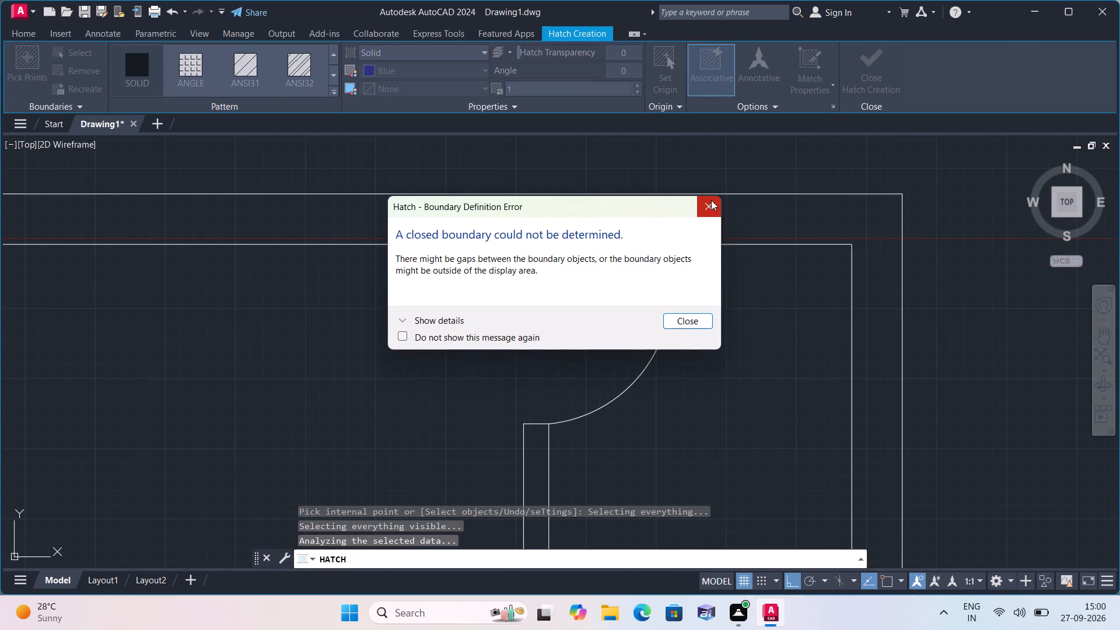
pyautogui.click(711, 200)
pyautogui.moveTo(491, 241); pyautogui.dragTo(493, 233)
pyautogui.scroll(-1, 493, 233)
pyautogui.click(708, 204)
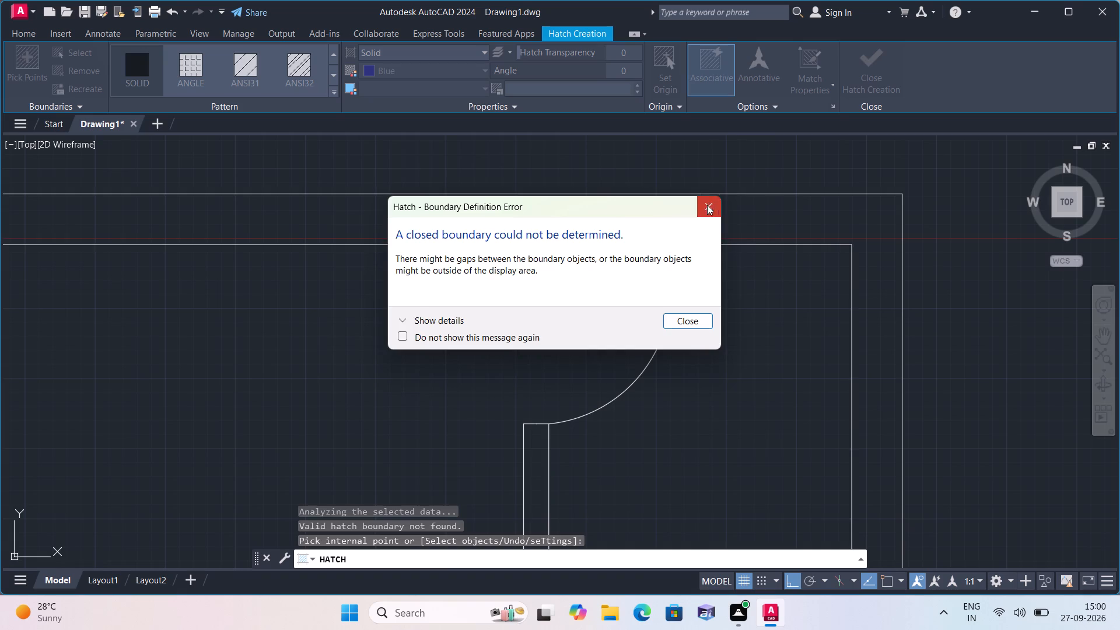
pyautogui.scroll(-4, 655, 247)
pyautogui.moveTo(567, 328); pyautogui.dragTo(577, 278, button='middle')
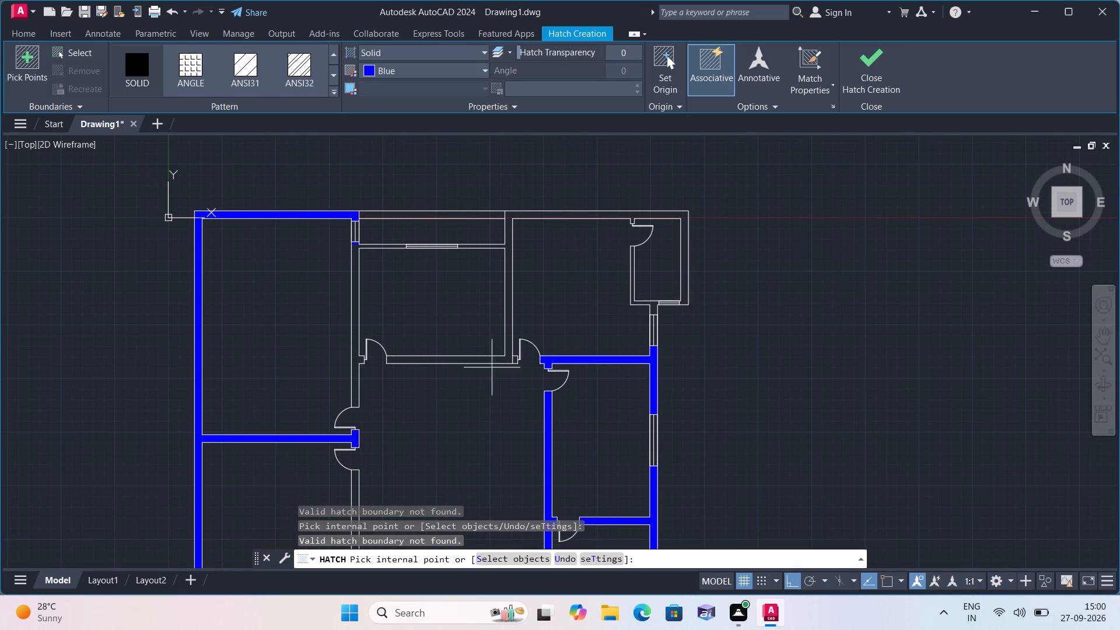
pyautogui.scroll(1, 471, 360)
pyautogui.click(469, 364)
pyautogui.scroll(-1, 469, 363)
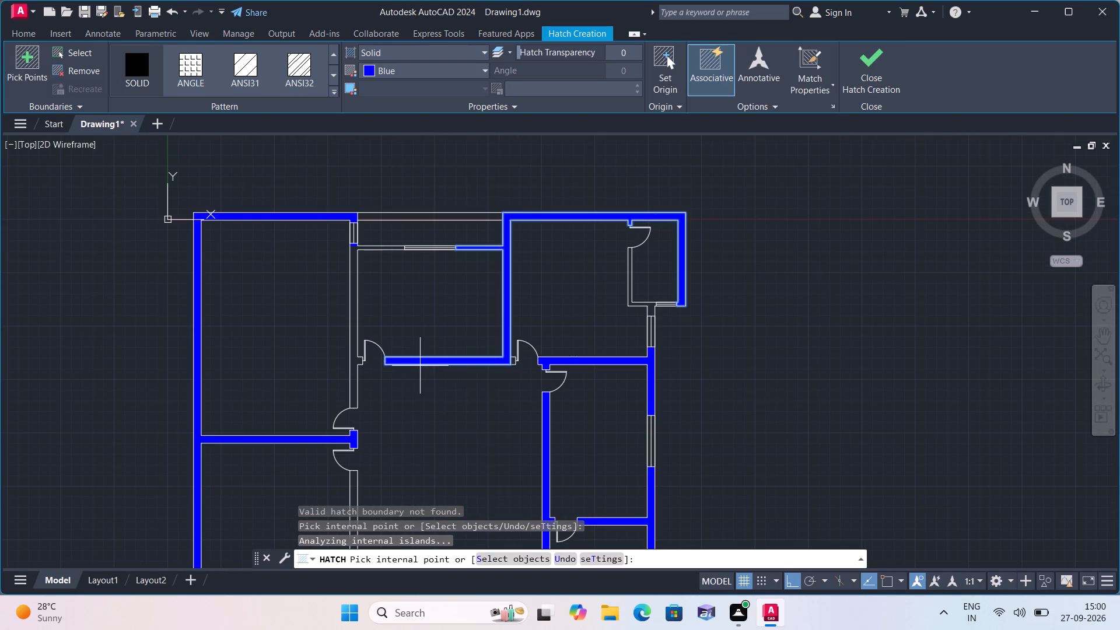
# Add the north middle room's west wall and the northeast small room's west and south walls to the blue hatch.
pyautogui.scroll(2, 376, 358)
pyautogui.click(332, 371)
pyautogui.scroll(-1, 332, 371)
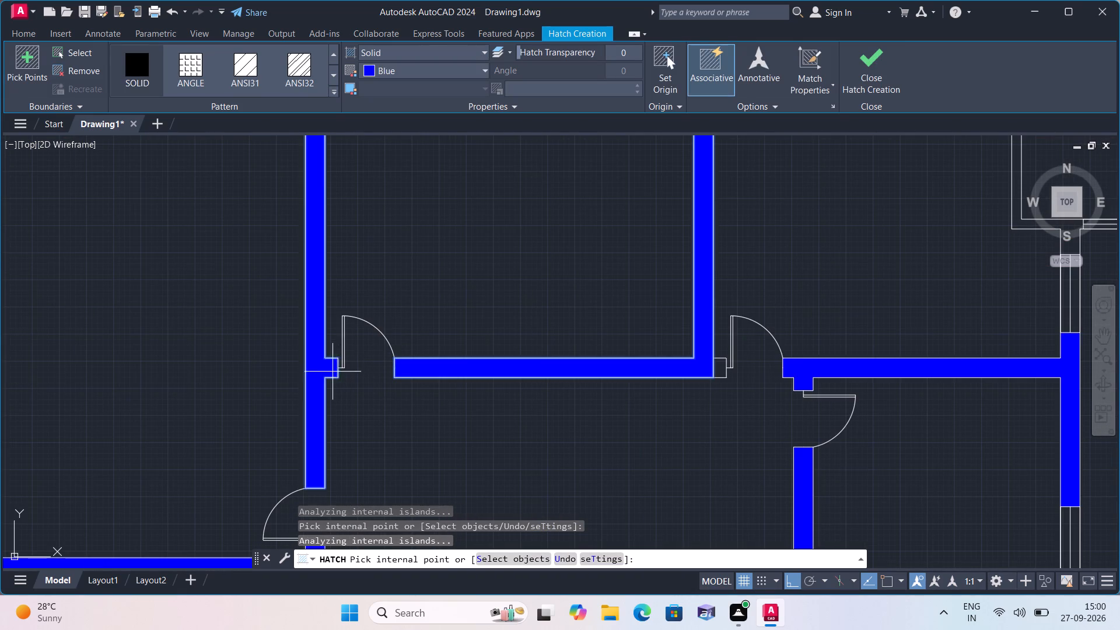
pyautogui.scroll(-1, 332, 371)
pyautogui.moveTo(422, 453); pyautogui.dragTo(425, 419, button='middle')
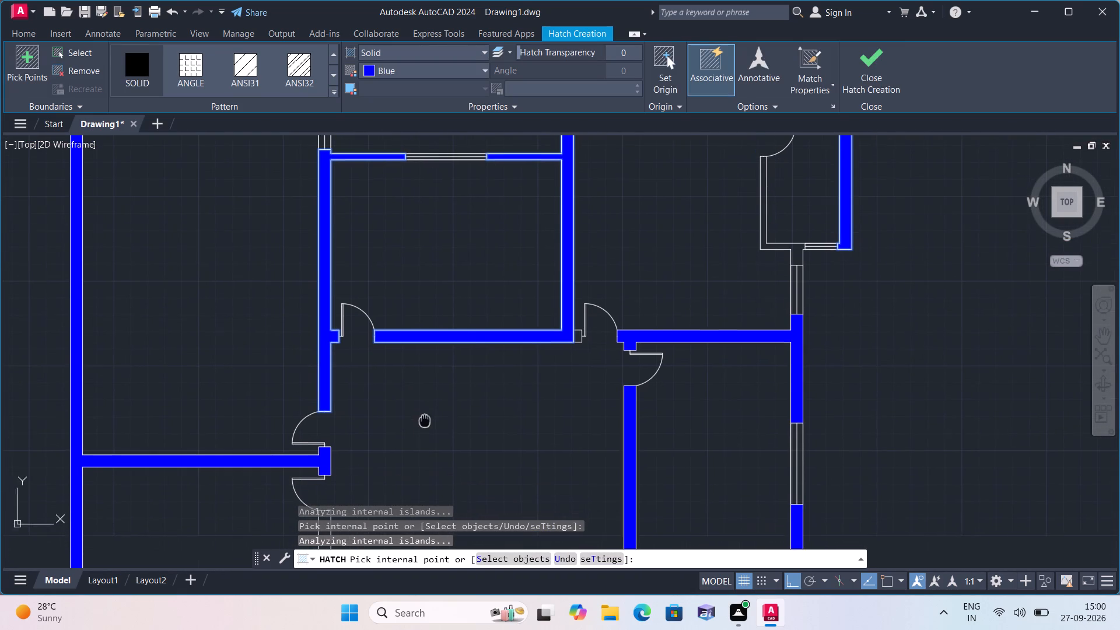
pyautogui.click(796, 245)
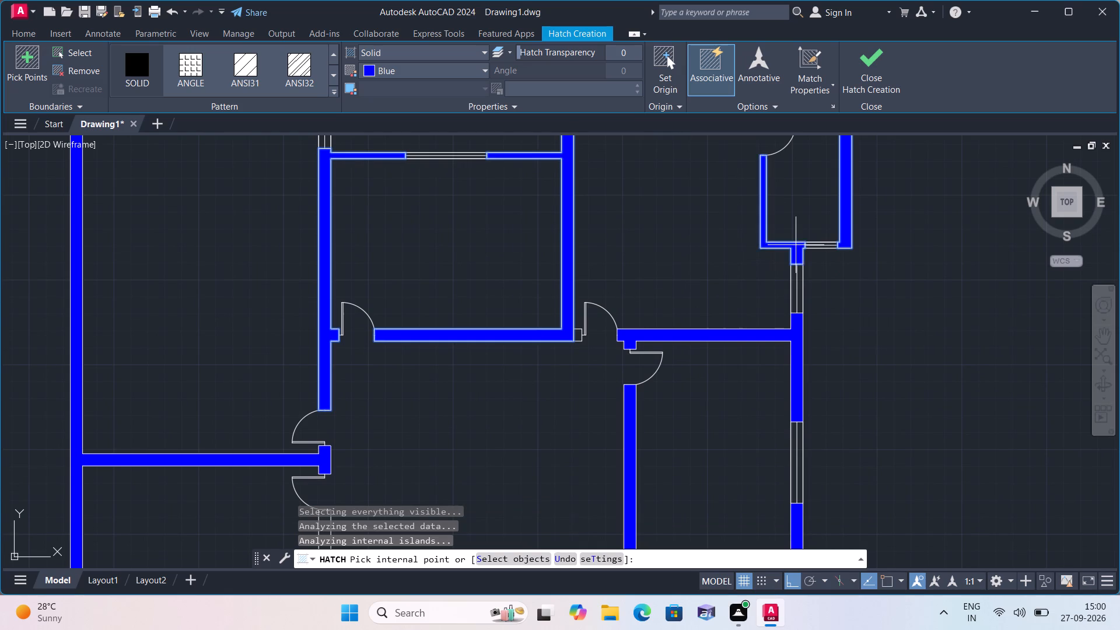
# Add the central horizontal wall, the partition running north from it and the connected southwest partition walls to the blue hatch.
pyautogui.scroll(-2, 796, 245)
pyautogui.scroll(2, 607, 425)
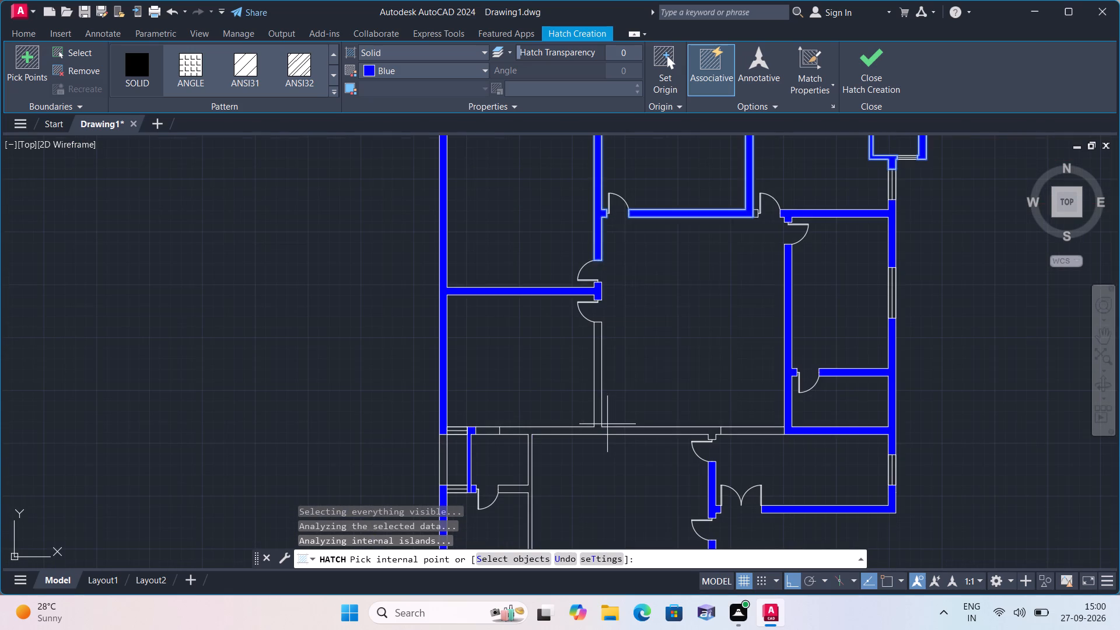
pyautogui.click(593, 432)
pyautogui.moveTo(591, 432); pyautogui.dragTo(598, 332, button='middle')
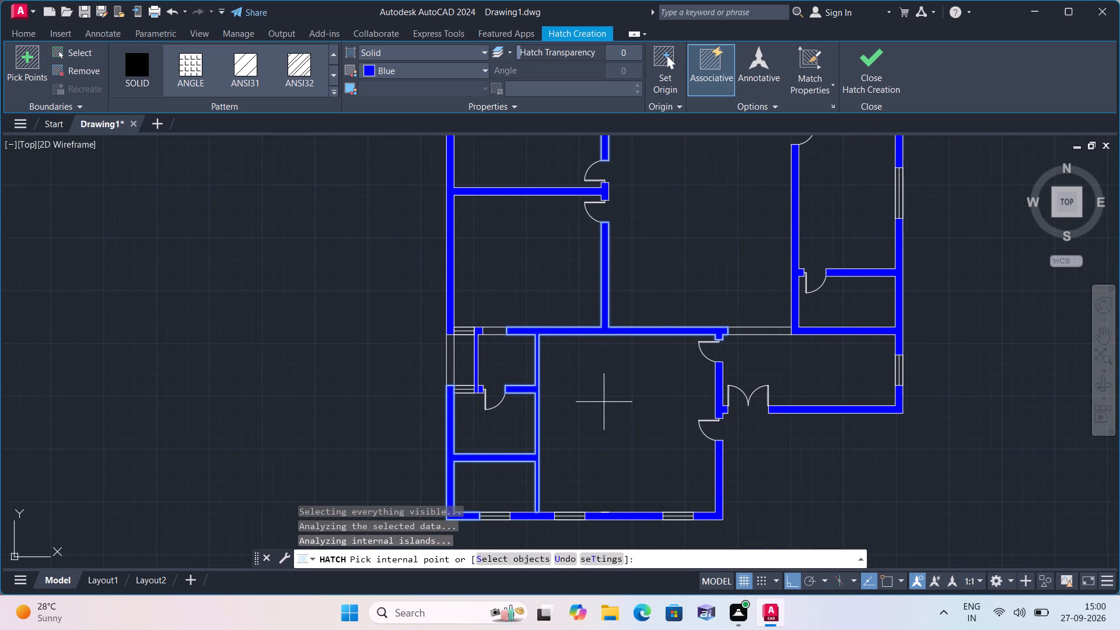
pyautogui.press('Escape')
# Examine the hatched floor plan from the north rooms to the south rooms for remaining wall, door and hatch gaps.
pyautogui.moveTo(528, 268); pyautogui.dragTo(513, 353, button='middle')
pyautogui.scroll(-1, 528, 268)
pyautogui.moveTo(579, 323); pyautogui.dragTo(587, 370, button='middle')
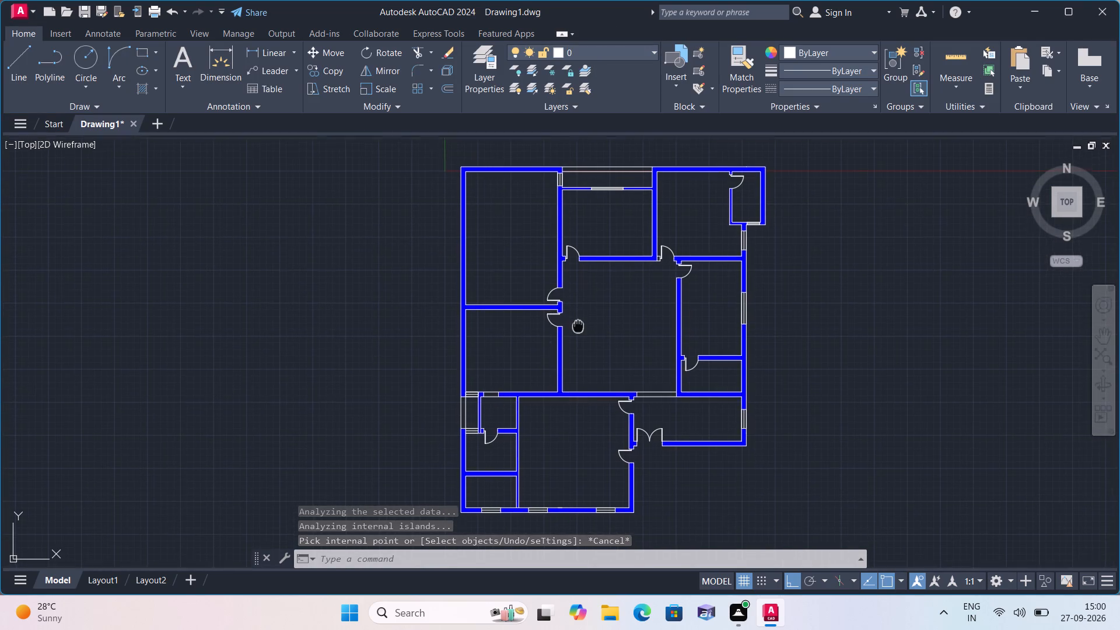
pyautogui.moveTo(587, 370); pyautogui.dragTo(589, 373, button='middle')
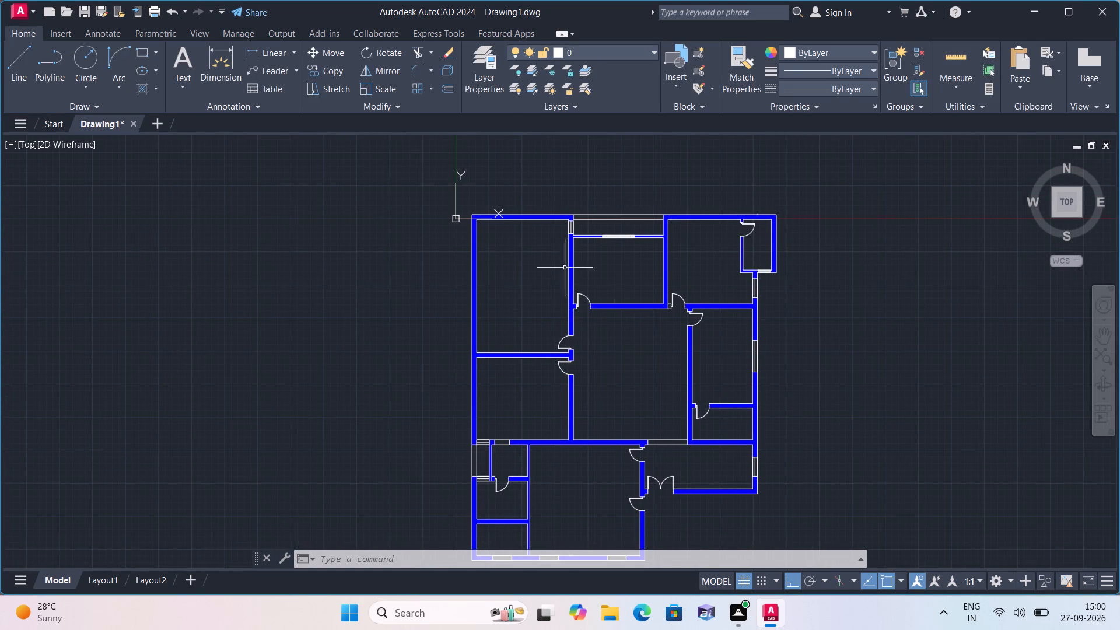
pyautogui.scroll(1, 559, 265)
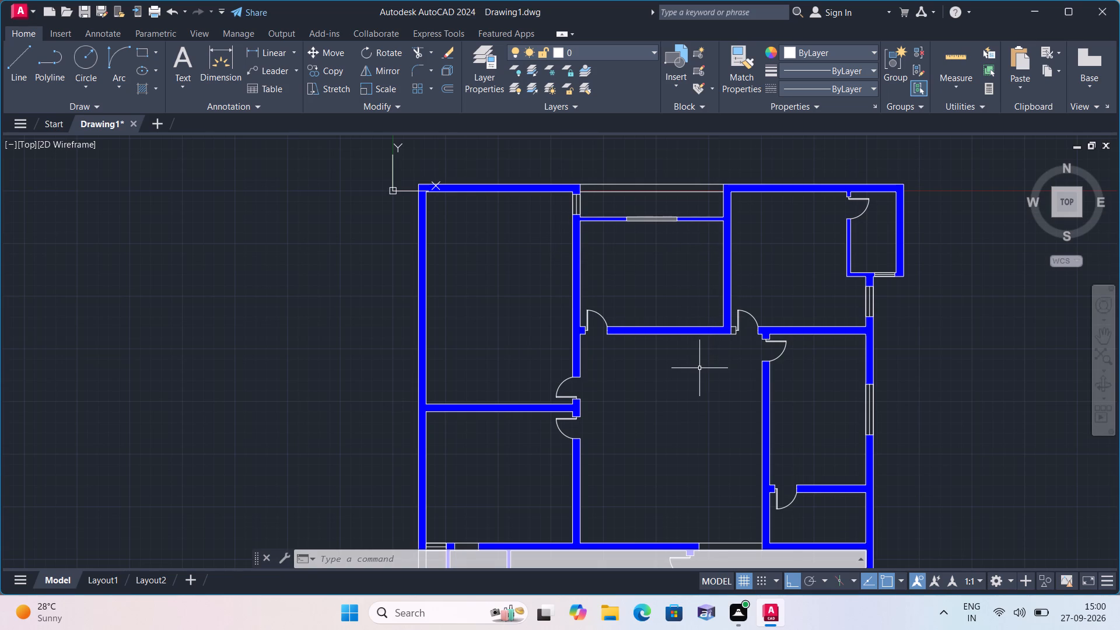
pyautogui.moveTo(699, 367); pyautogui.dragTo(698, 366, button='middle')
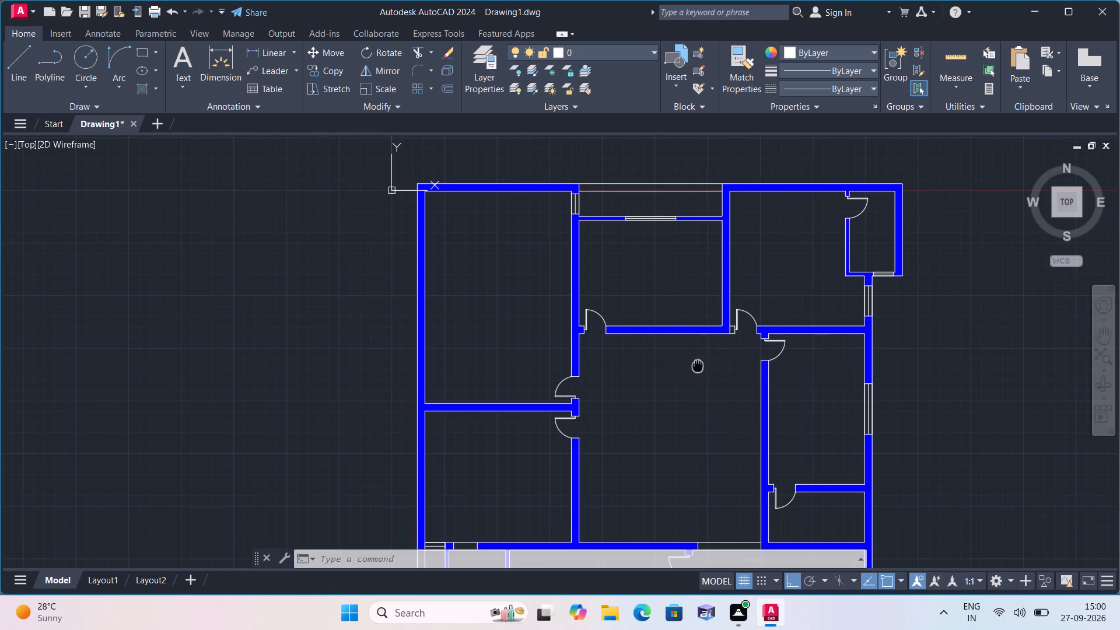
pyautogui.moveTo(698, 366); pyautogui.dragTo(690, 356, button='middle')
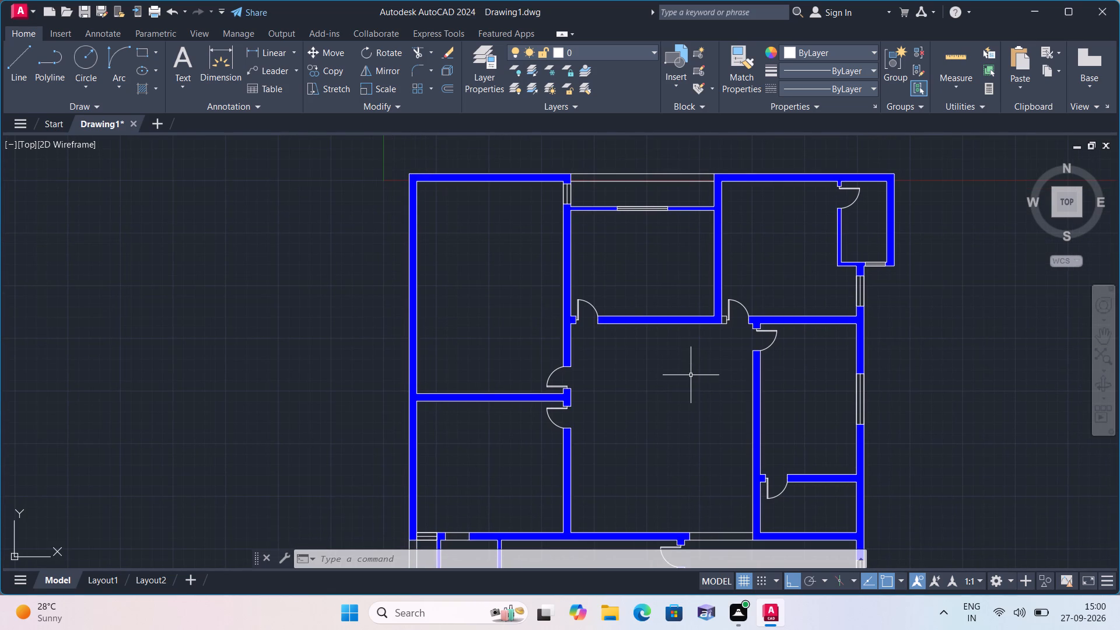
pyautogui.moveTo(689, 375); pyautogui.dragTo(673, 343, button='middle')
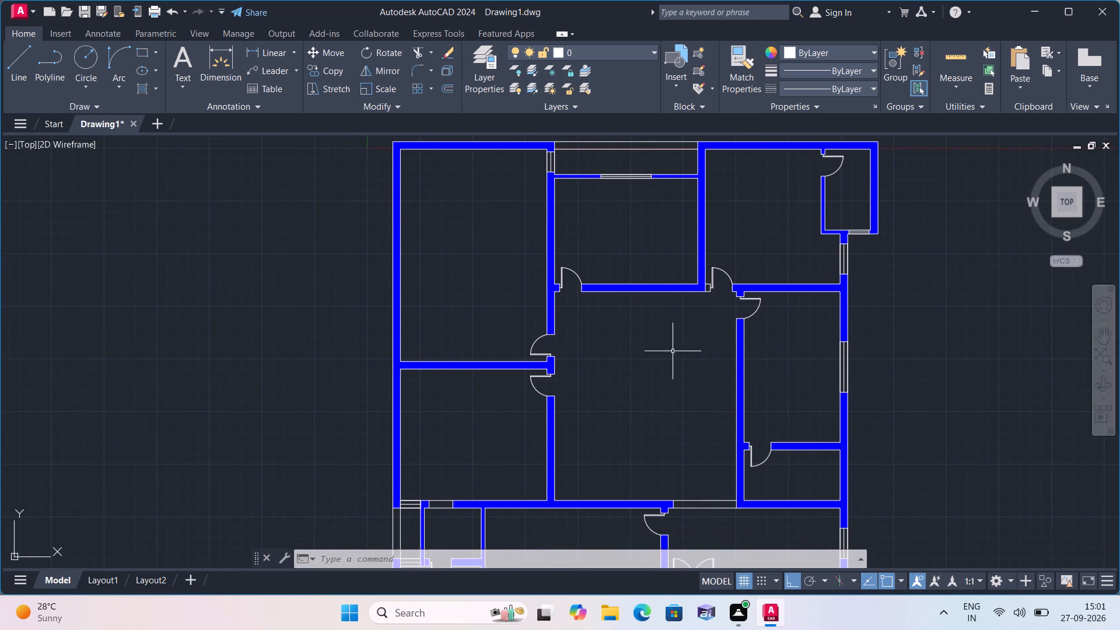
pyautogui.moveTo(678, 379); pyautogui.dragTo(656, 313, button='middle')
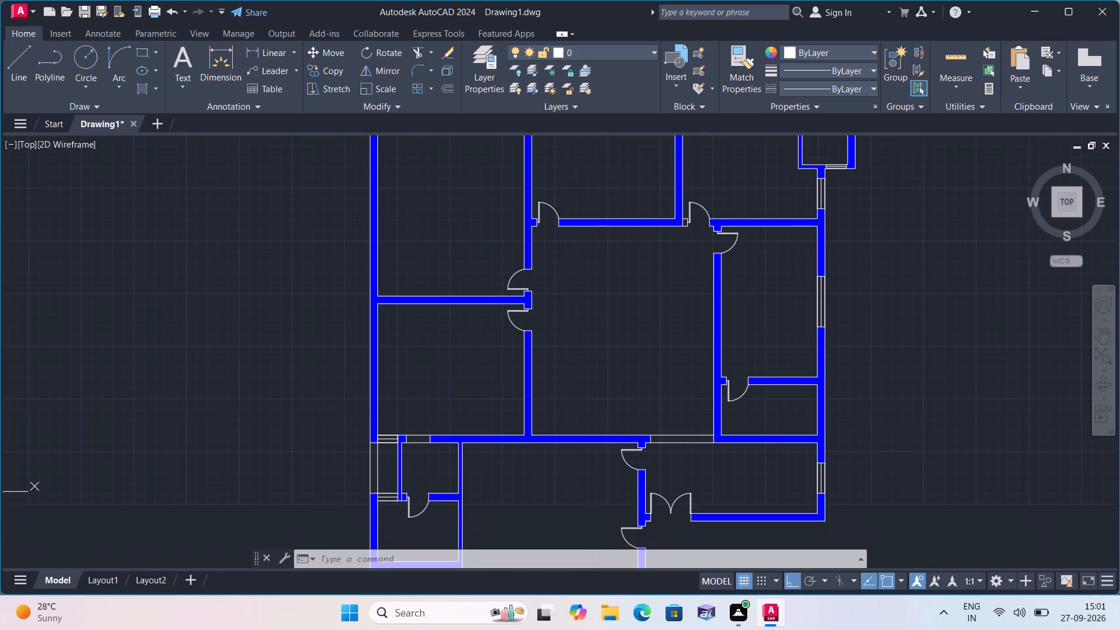
pyautogui.moveTo(645, 341); pyautogui.dragTo(618, 265, button='middle')
pyautogui.moveTo(565, 395); pyautogui.dragTo(555, 339, button='middle')
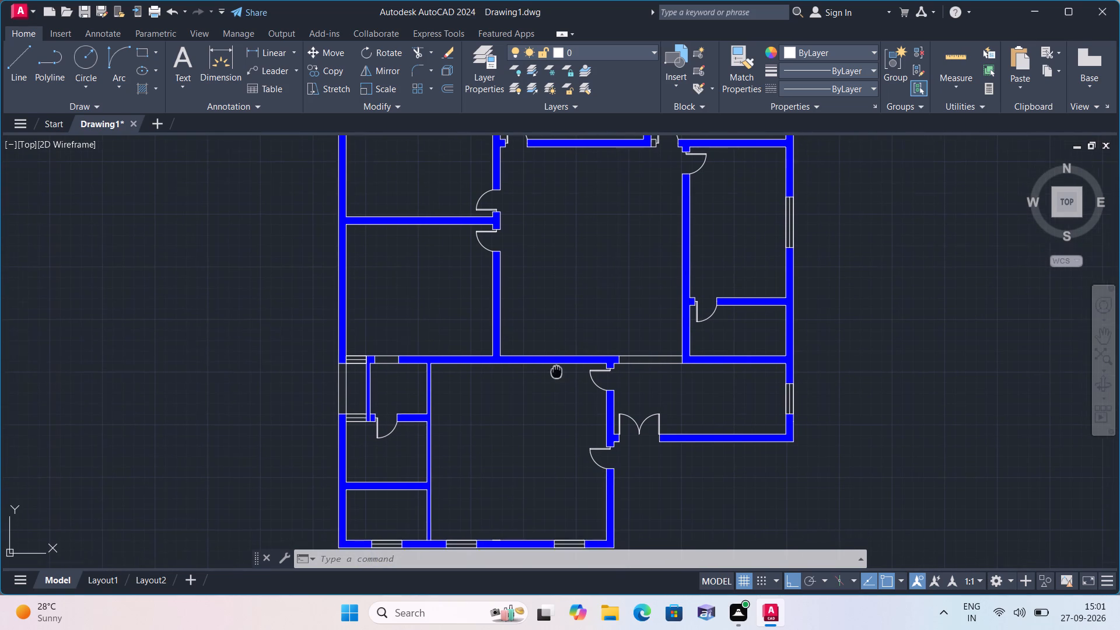
pyautogui.moveTo(555, 339); pyautogui.dragTo(555, 338, button='middle')
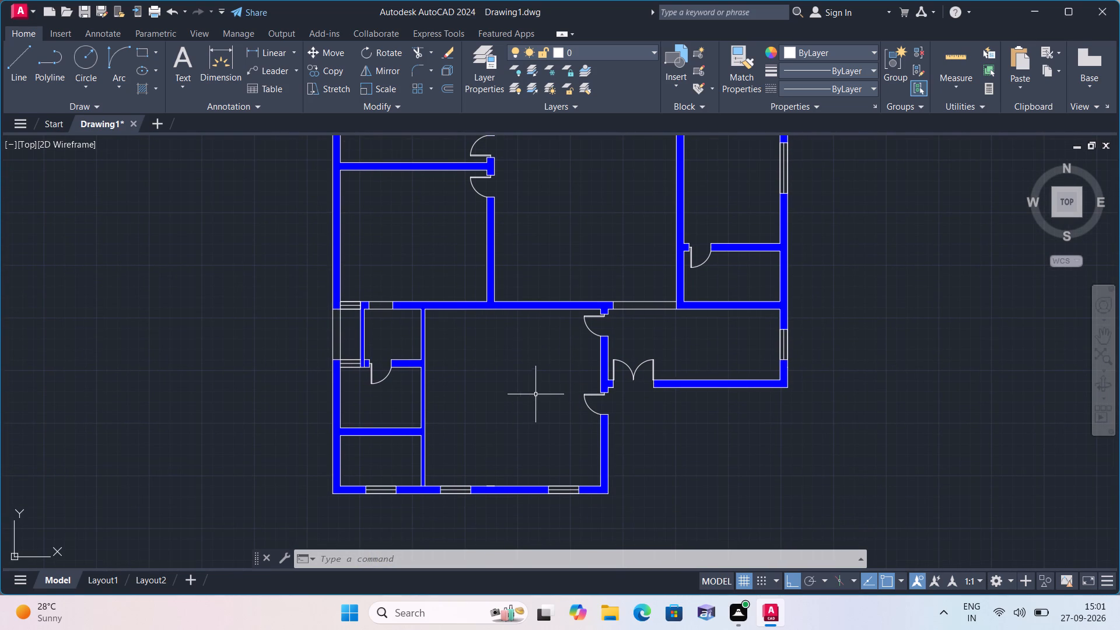
pyautogui.scroll(-1, 507, 361)
pyautogui.moveTo(507, 361); pyautogui.dragTo(509, 381, button='middle')
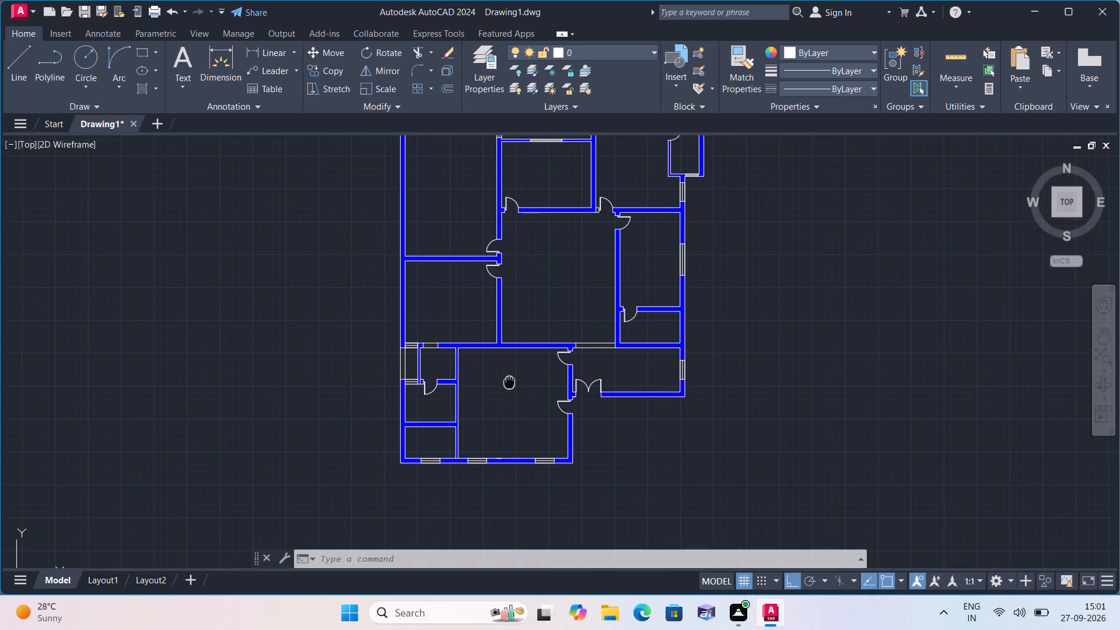
pyautogui.moveTo(509, 381); pyautogui.dragTo(510, 426, button='middle')
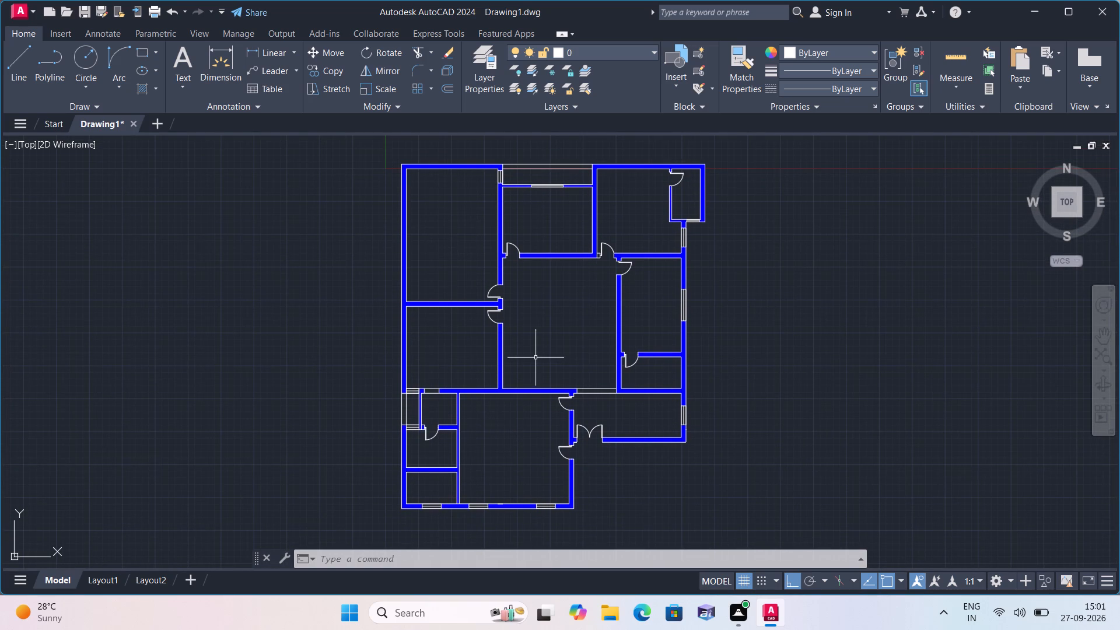
pyautogui.moveTo(540, 356); pyautogui.dragTo(558, 395, button='middle')
# Trim the blue hatch out of the southwest partition walls.
pyautogui.moveTo(553, 407); pyautogui.dragTo(593, 252, button='middle')
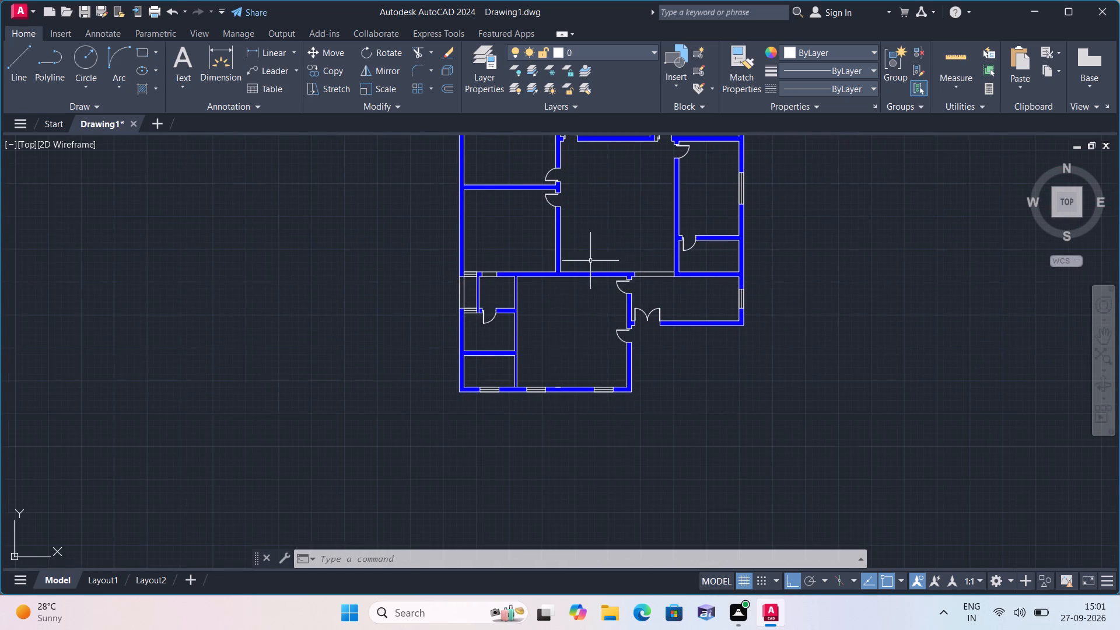
pyautogui.scroll(2, 527, 390)
pyautogui.write('trim')
pyautogui.press('space')
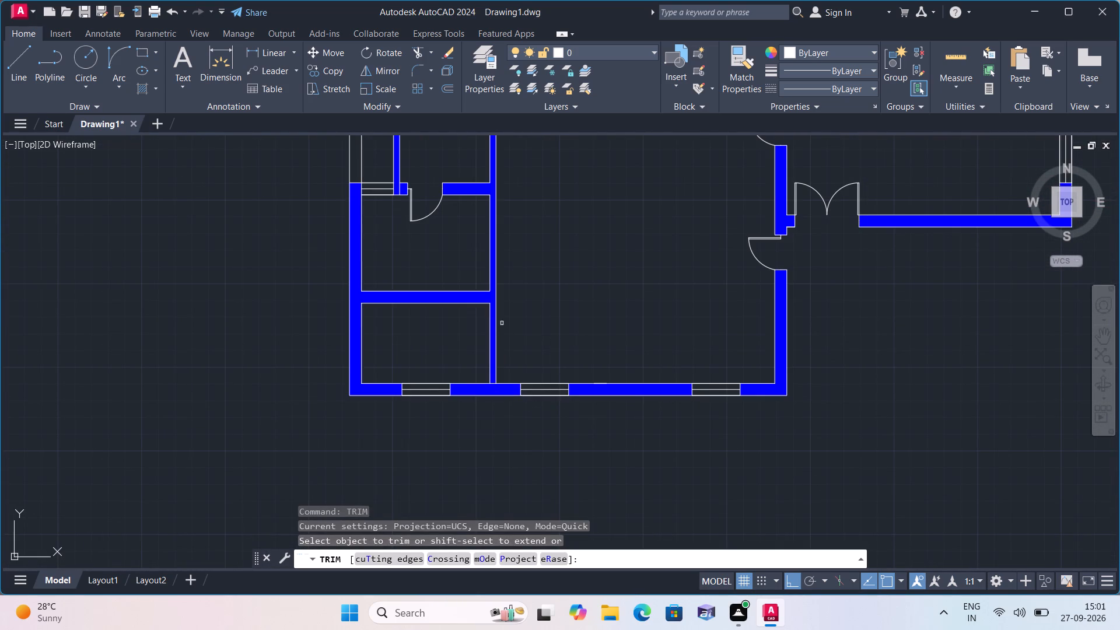
pyautogui.click(491, 300)
pyautogui.press('space')
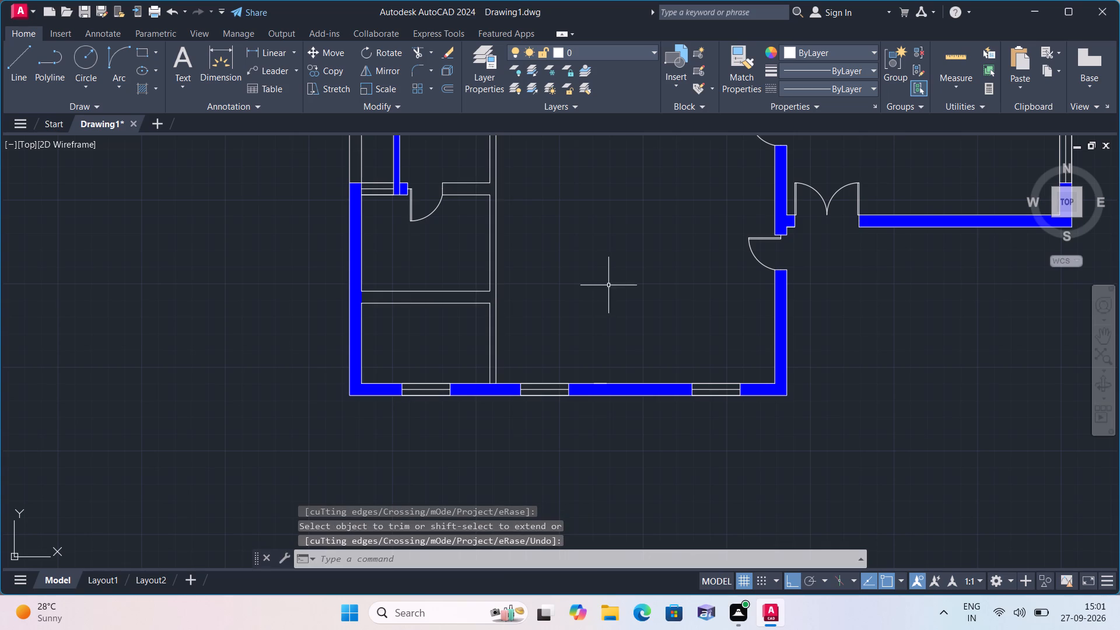
# Draw a line 6" up the southwest partition's east face from the south wall and across the partition as the lower door jamb.
pyautogui.write('l')
pyautogui.press('space')
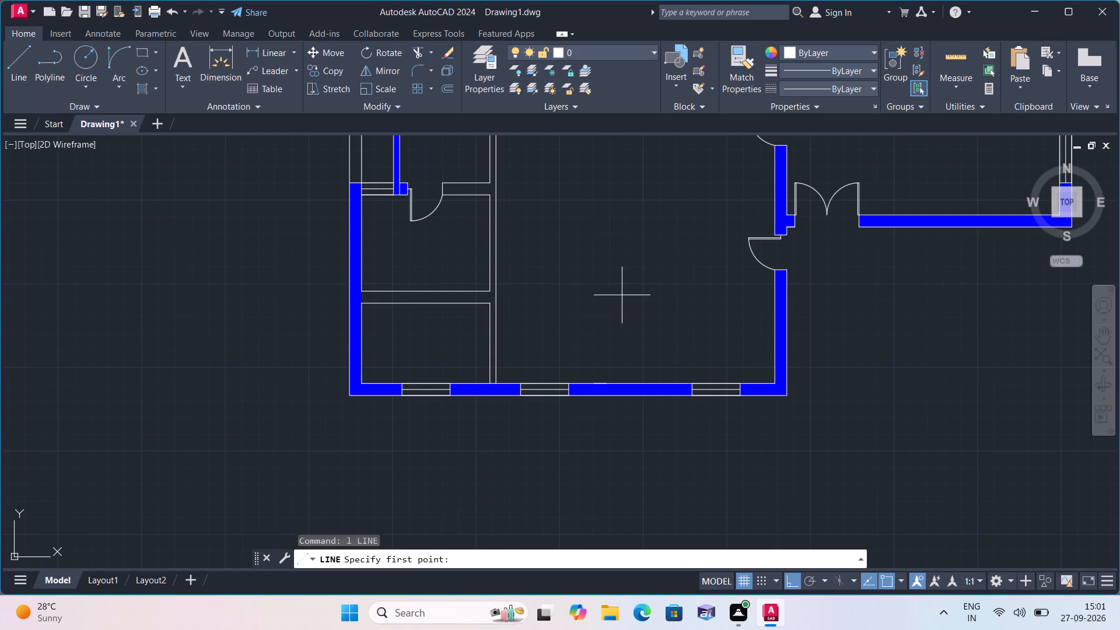
pyautogui.scroll(2, 573, 361)
pyautogui.scroll(1, 459, 414)
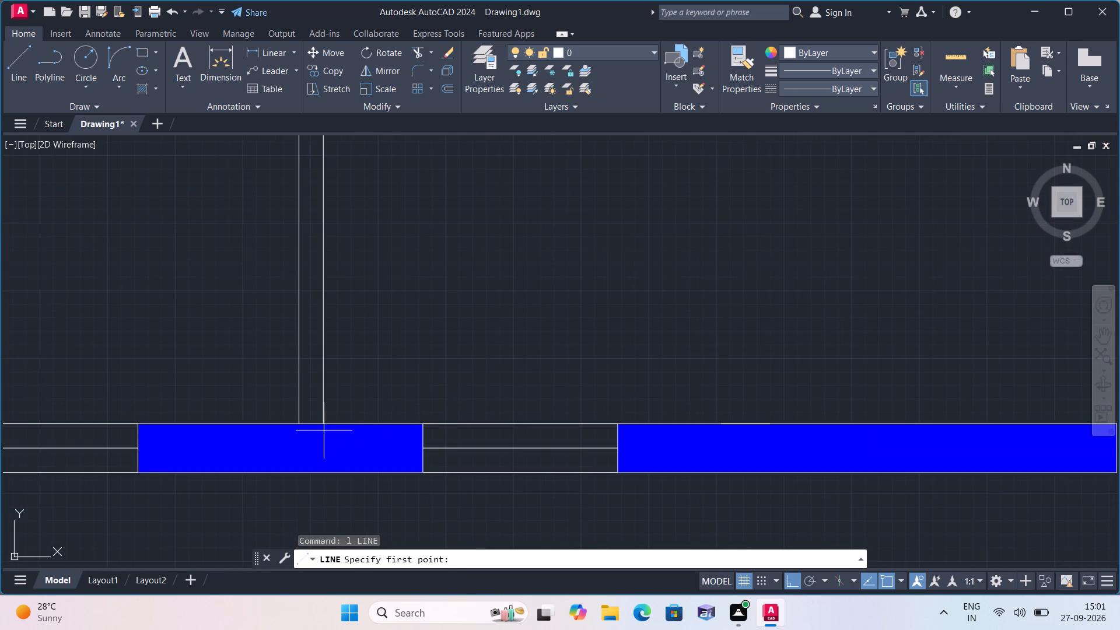
pyautogui.click(321, 421)
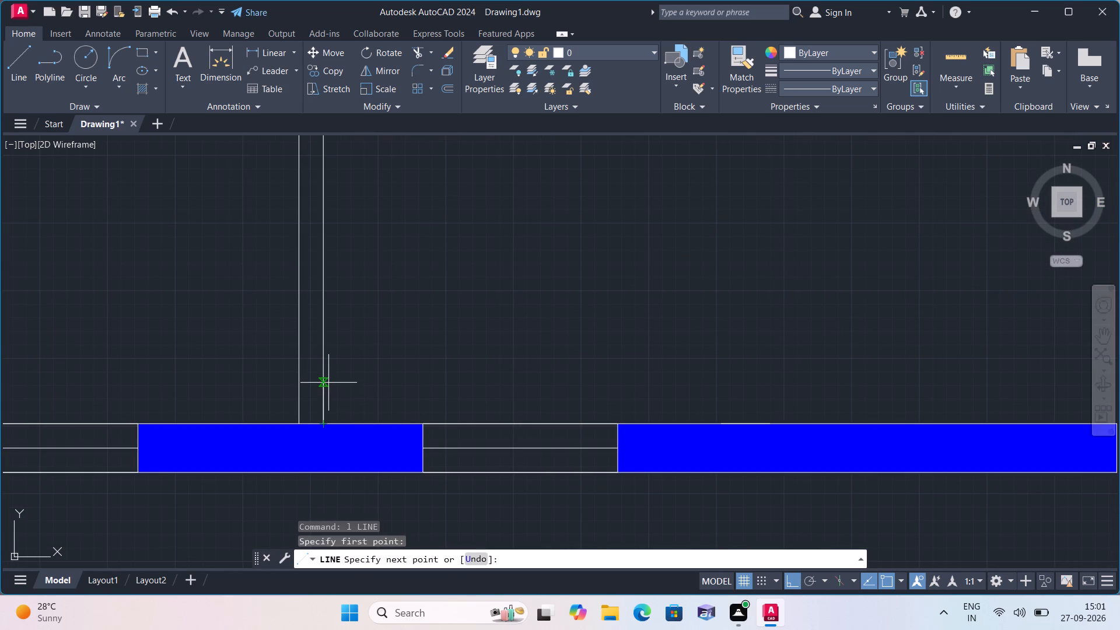
pyautogui.press('6')
pyautogui.hotkey('shift', '"')
pyautogui.press('space')
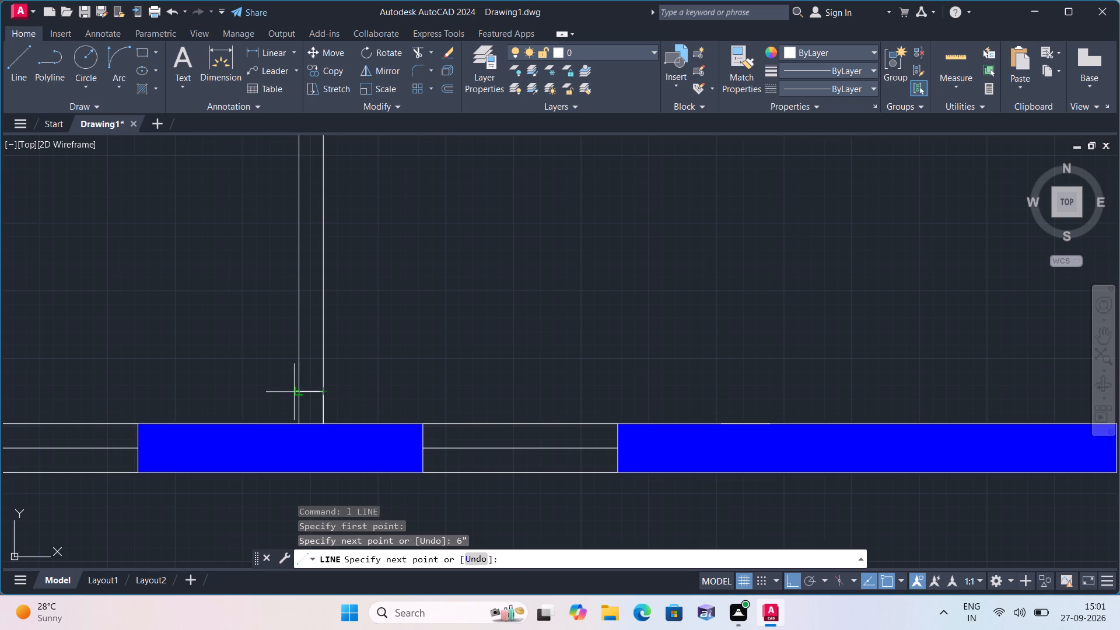
pyautogui.click(294, 392)
pyautogui.press('space')
# From the lower jamb's midpoint, draw a 2" stub and a 2' line north, and draw the upper jamb across the partition.
pyautogui.press('space')
pyautogui.click(310, 388)
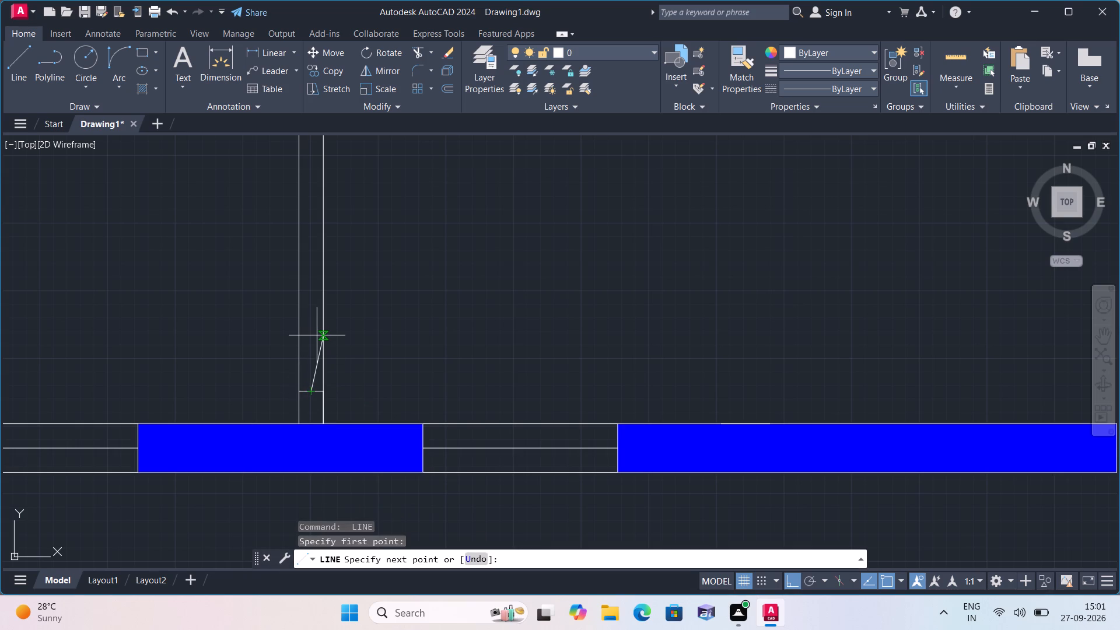
pyautogui.write('2"')
pyautogui.press('space')
pyautogui.write("2'")
pyautogui.press('space')
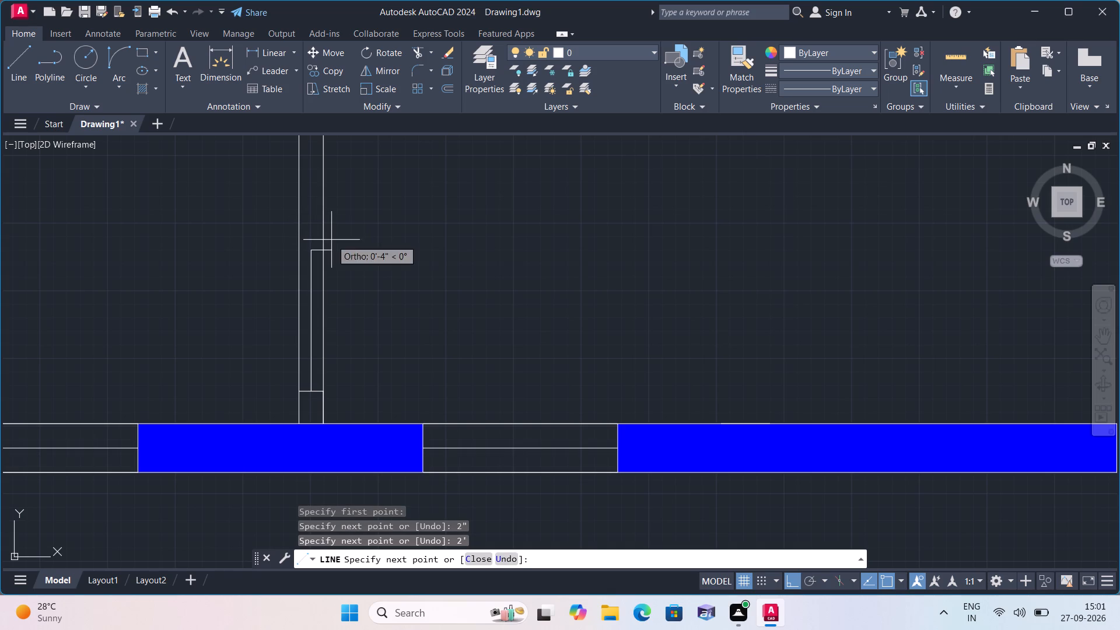
pyautogui.click(325, 250)
pyautogui.press('space')
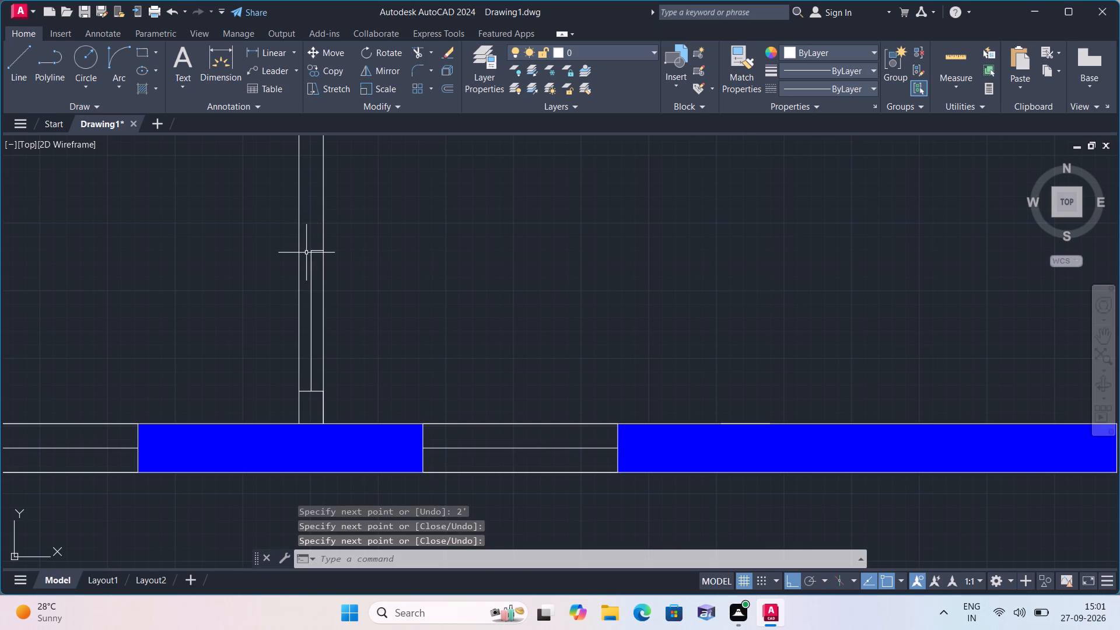
pyautogui.press('space')
pyautogui.click(308, 253)
pyautogui.click(295, 251)
pyautogui.press('space')
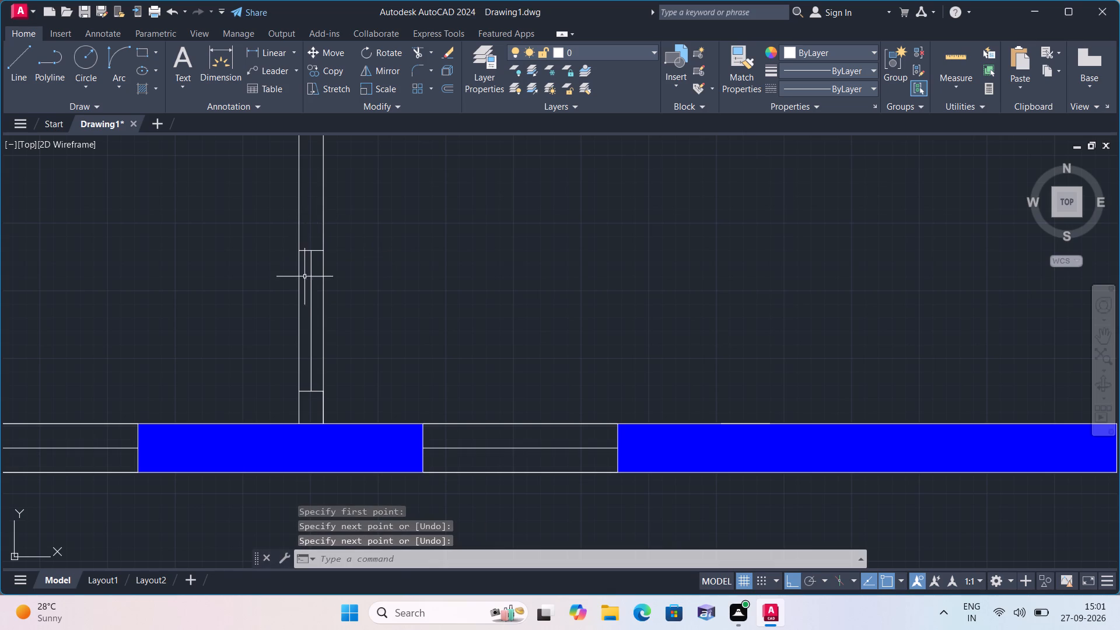
# Erase the 2' construction line between the jambs and the 6" line on the partition's east face.
pyautogui.click(310, 285)
pyautogui.press('Delete')
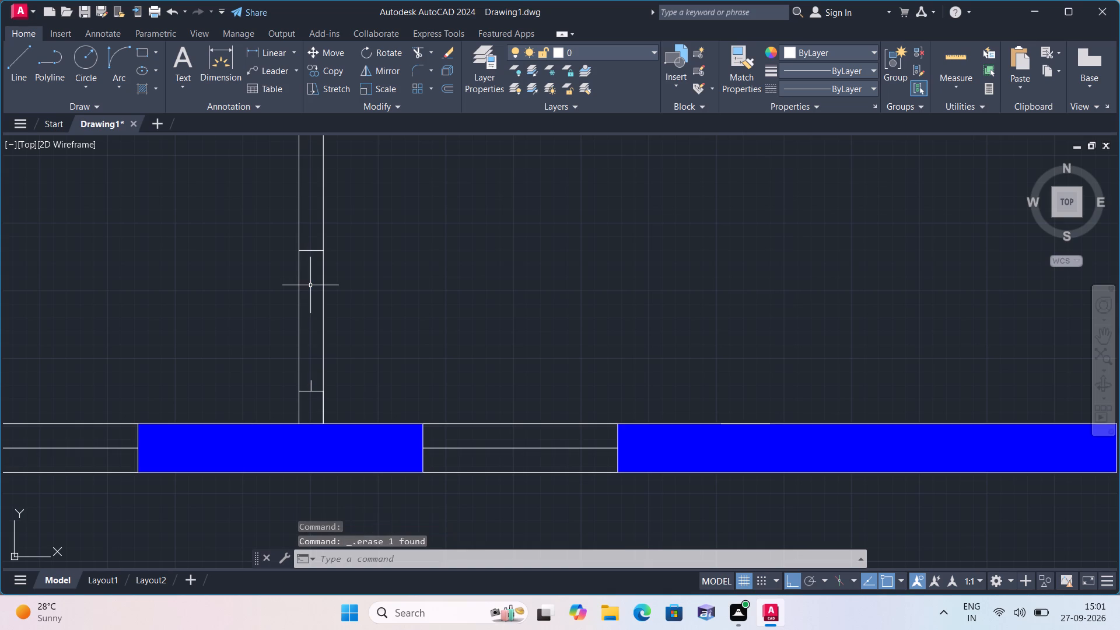
pyautogui.click(323, 402)
pyautogui.press('Delete')
# Draw a 2' door leaf line running west from the top of the 2" stub.
pyautogui.write('l')
pyautogui.press('space')
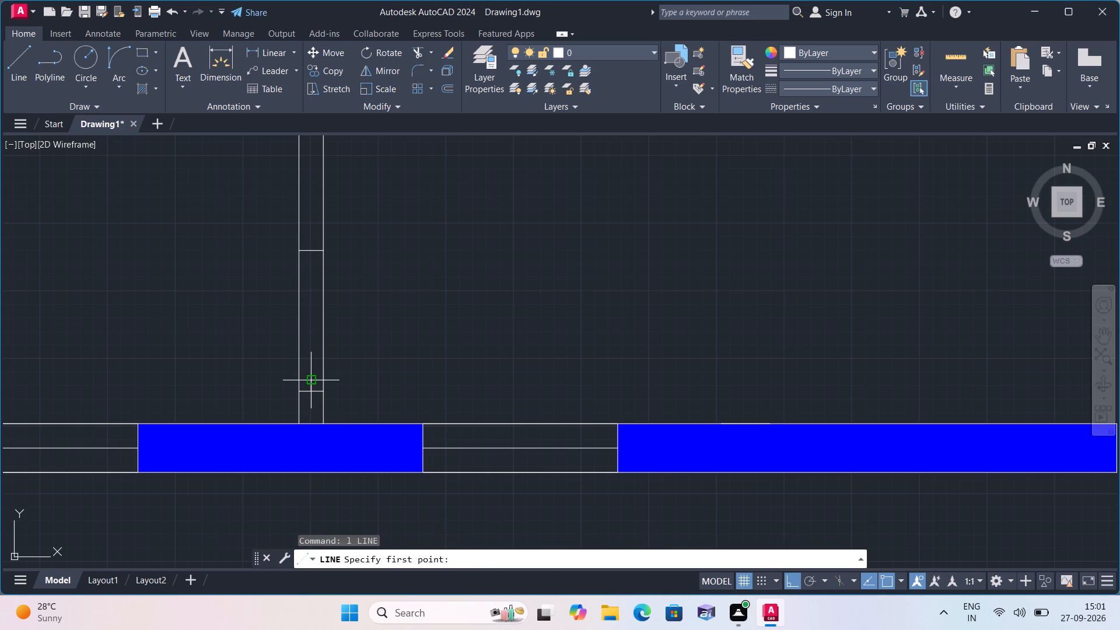
pyautogui.click(310, 381)
pyautogui.write("2'")
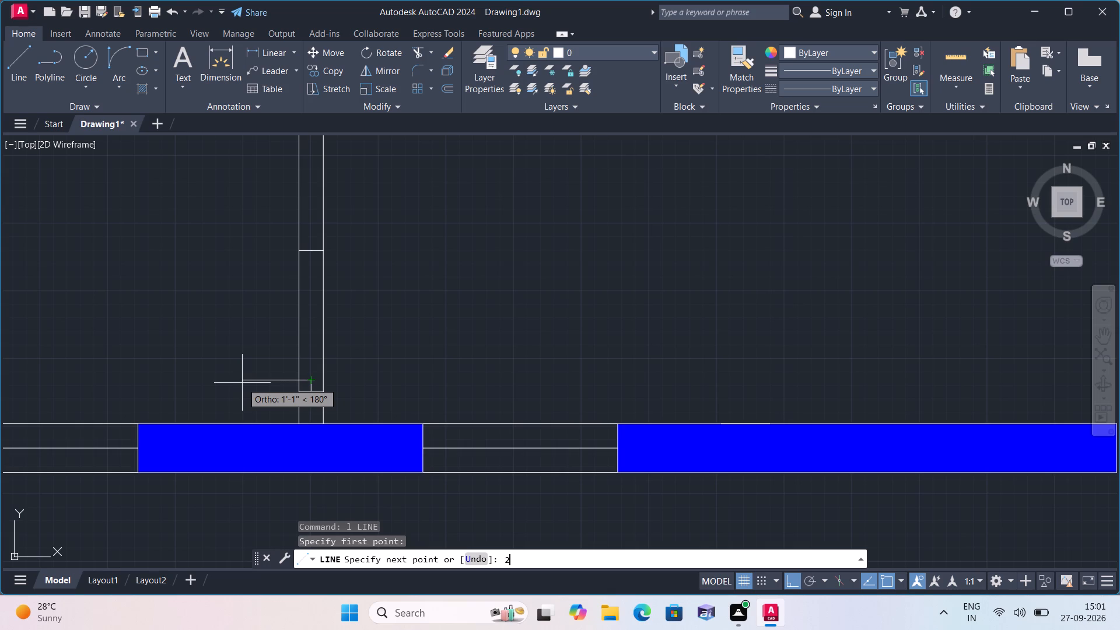
pyautogui.press('space')
pyautogui.press('Escape')
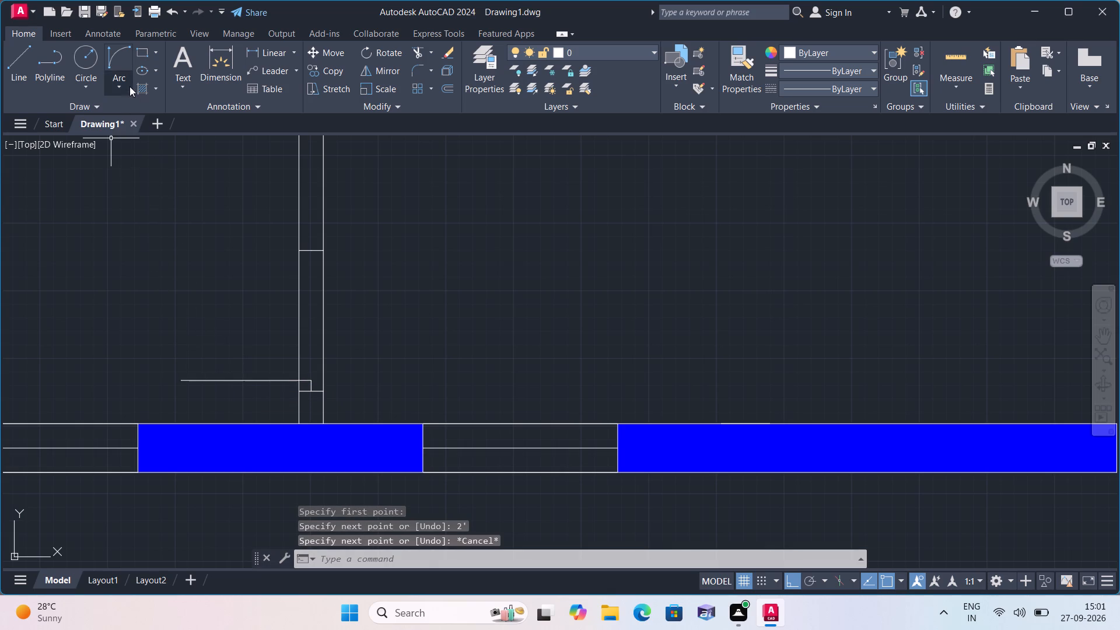
# Draw the door swing arc from the leaf's west end to the west corner of the upper jamb.
pyautogui.click(119, 87)
pyautogui.click(165, 260)
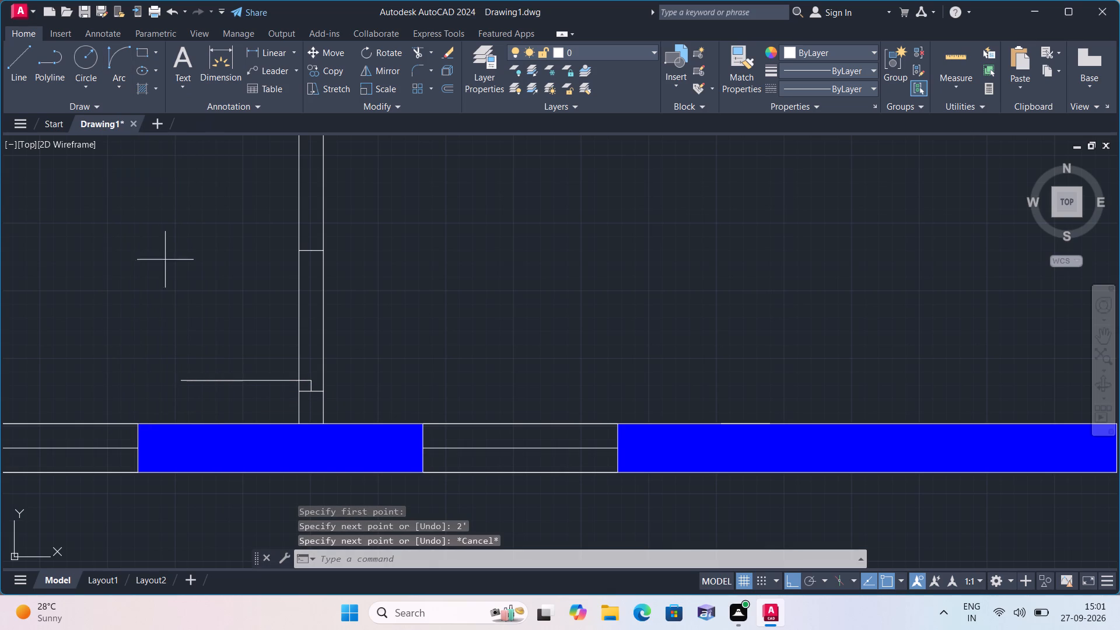
pyautogui.click(182, 379)
pyautogui.click(299, 250)
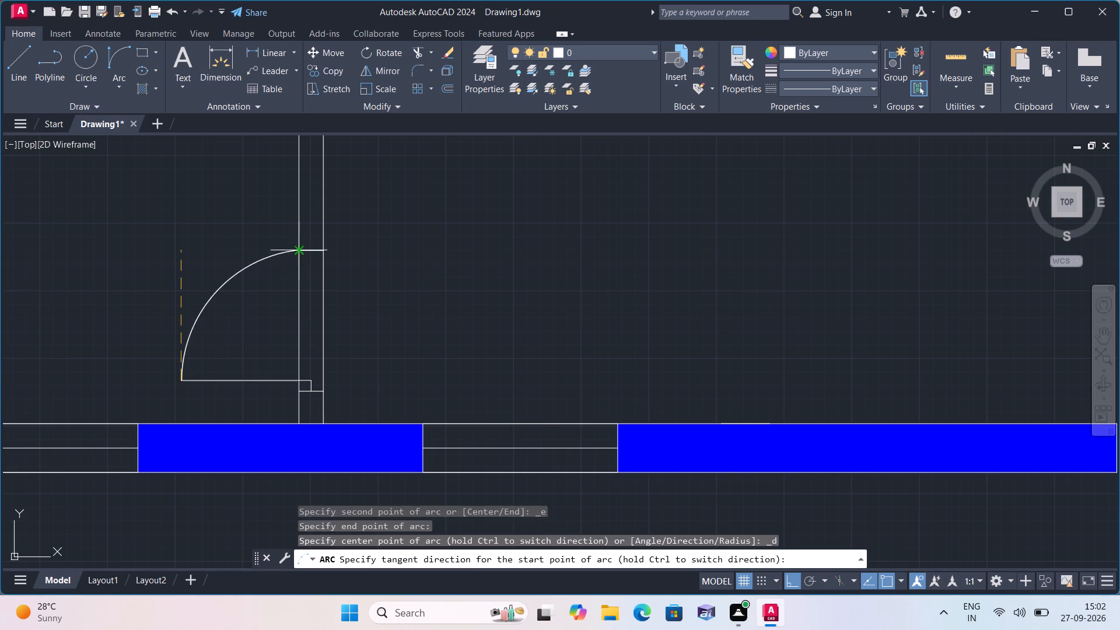
pyautogui.click(235, 257)
# Trim both partition wall lines out of the new door opening, including the short piece beside the hinge stub.
pyautogui.write('trim')
pyautogui.press('space')
pyautogui.click(265, 296)
pyautogui.click(475, 285)
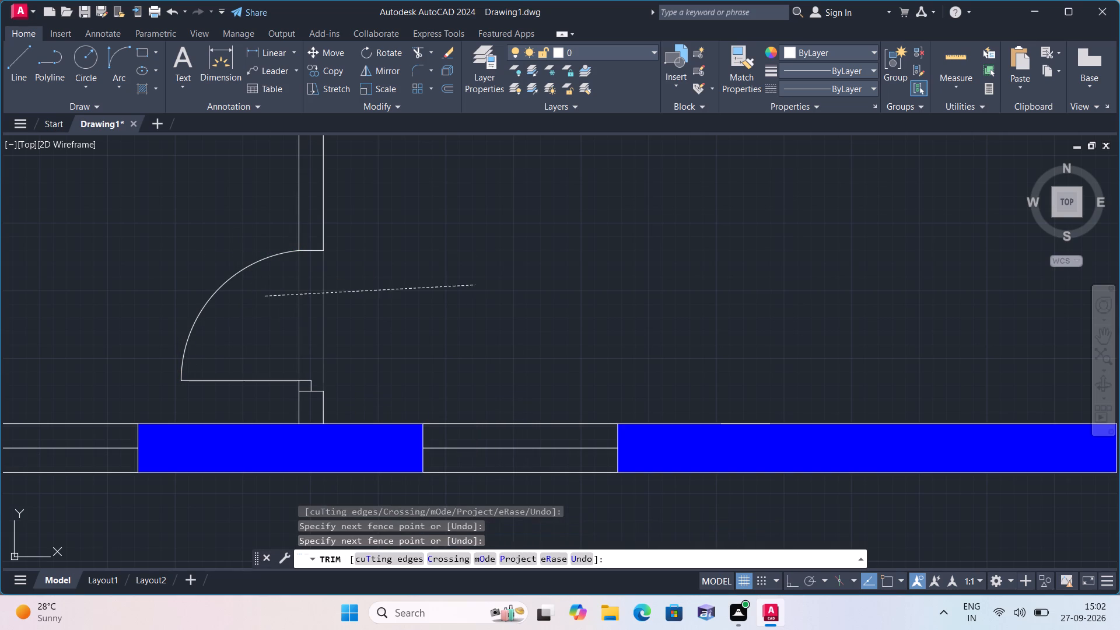
pyautogui.scroll(2, 321, 378)
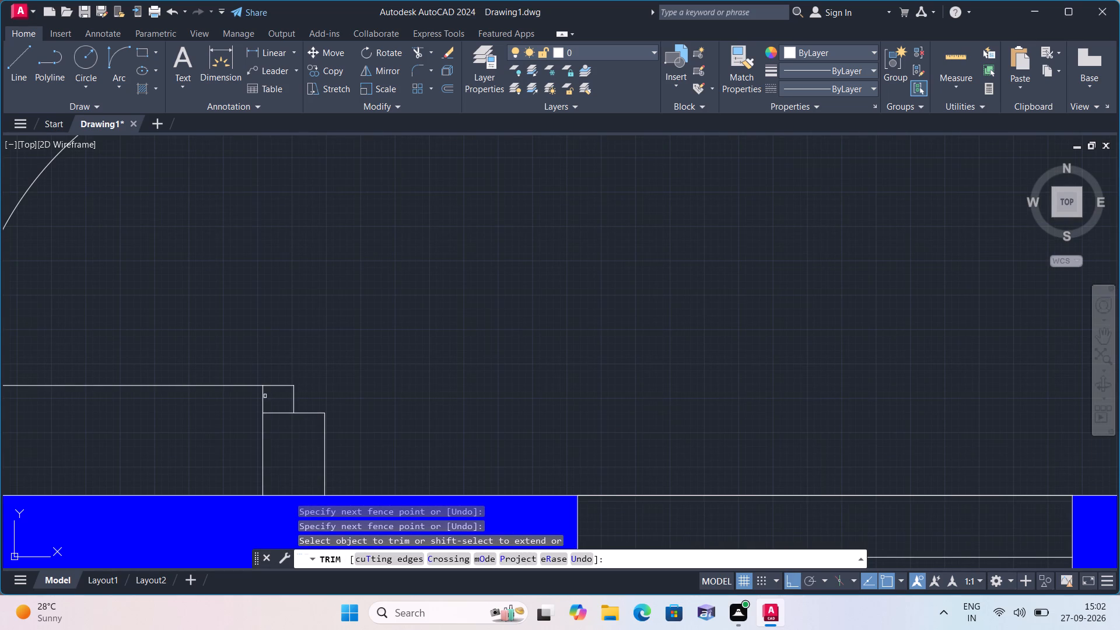
pyautogui.click(265, 395)
pyautogui.click(237, 404)
pyautogui.press('Escape')
# Offset the door leaf line 1" to the north to give the leaf its thickness.
pyautogui.scroll(-3, 239, 399)
pyautogui.middleClick(428, 308)
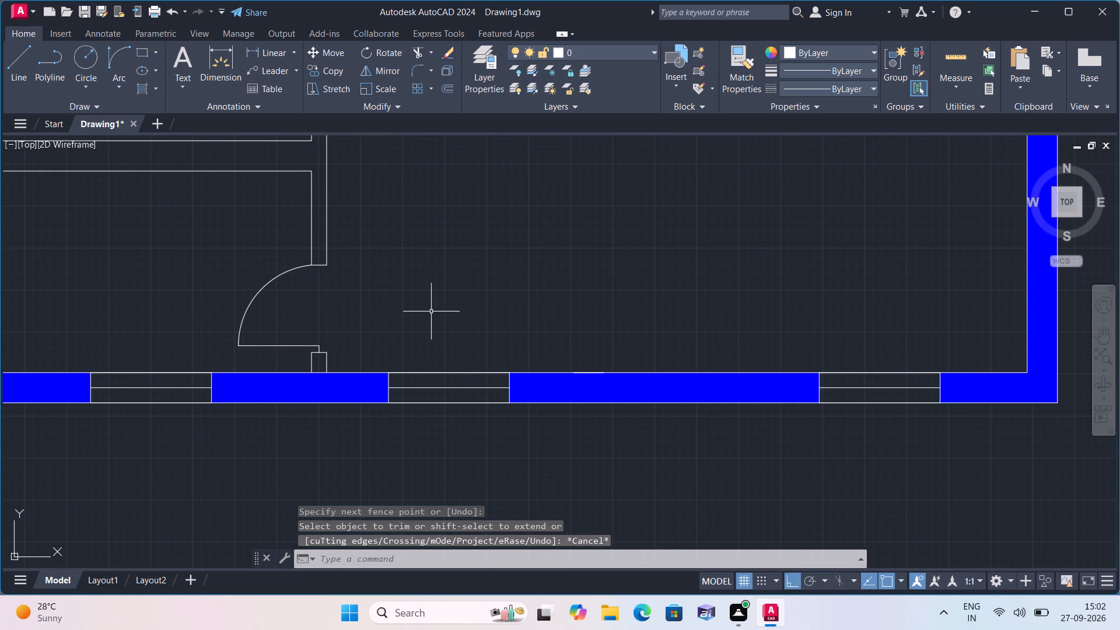
pyautogui.press('o')
pyautogui.write('ff')
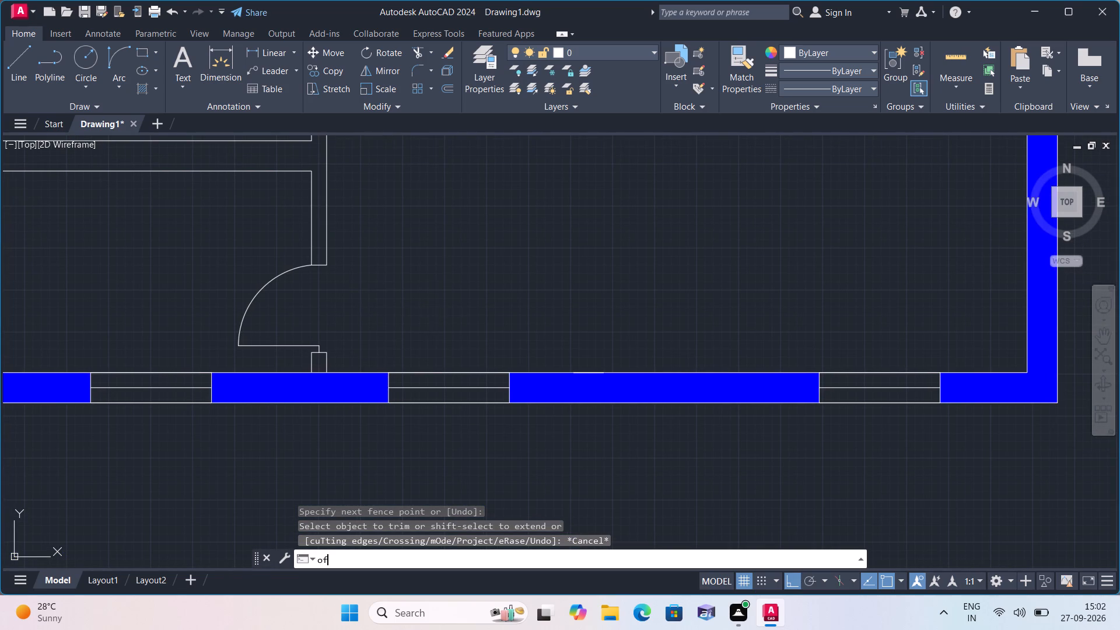
pyautogui.press('space')
pyautogui.write('1"')
pyautogui.scroll(1, 431, 311)
pyautogui.press('space')
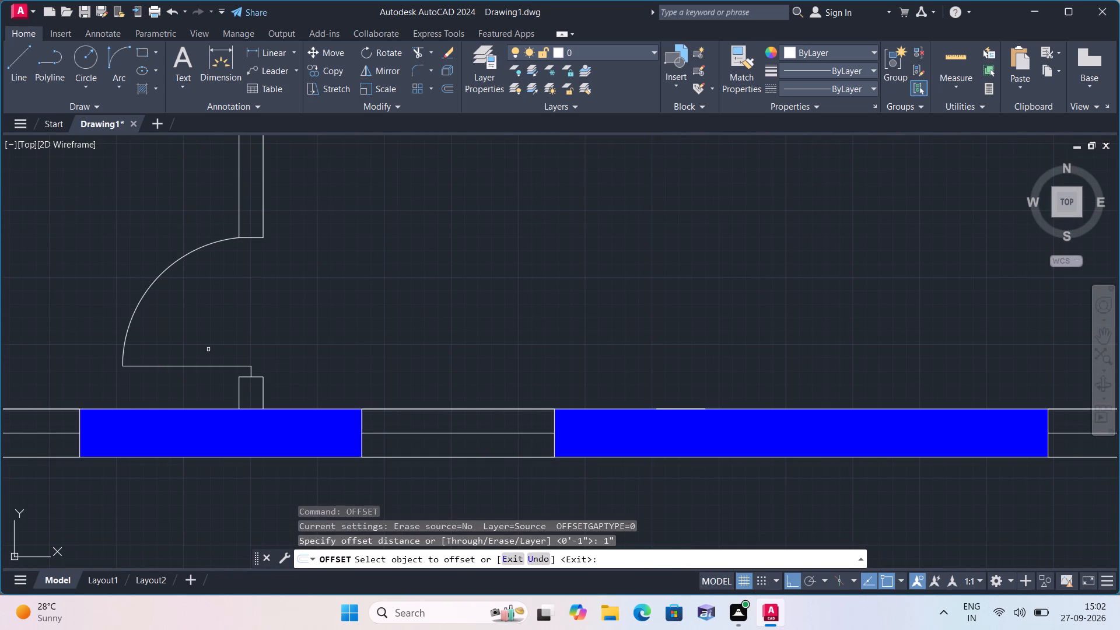
pyautogui.click(211, 363)
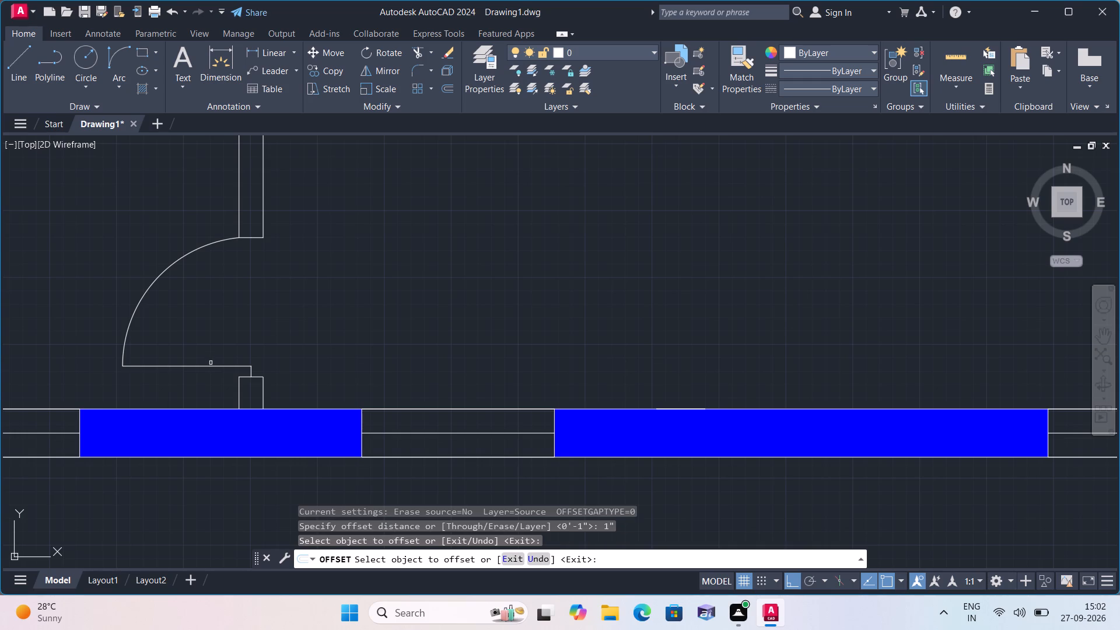
pyautogui.click(210, 367)
pyautogui.click(227, 327)
pyautogui.press('space')
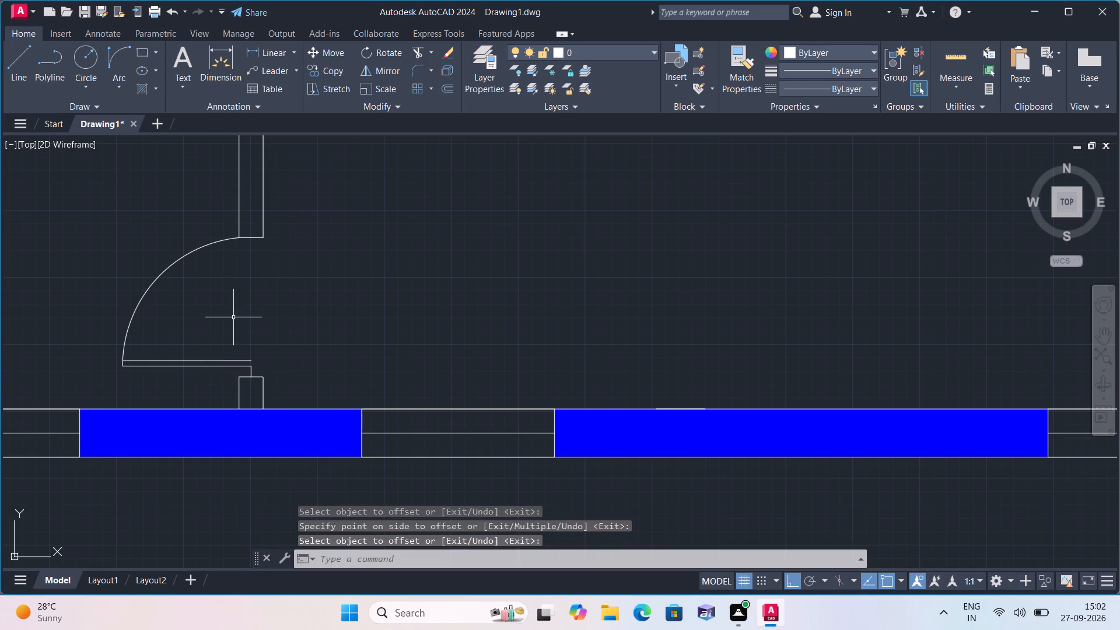
# Close the hinge end of the door leaf with a short line between its two parallel lines.
pyautogui.write('l')
pyautogui.press('space')
pyautogui.scroll(1, 243, 357)
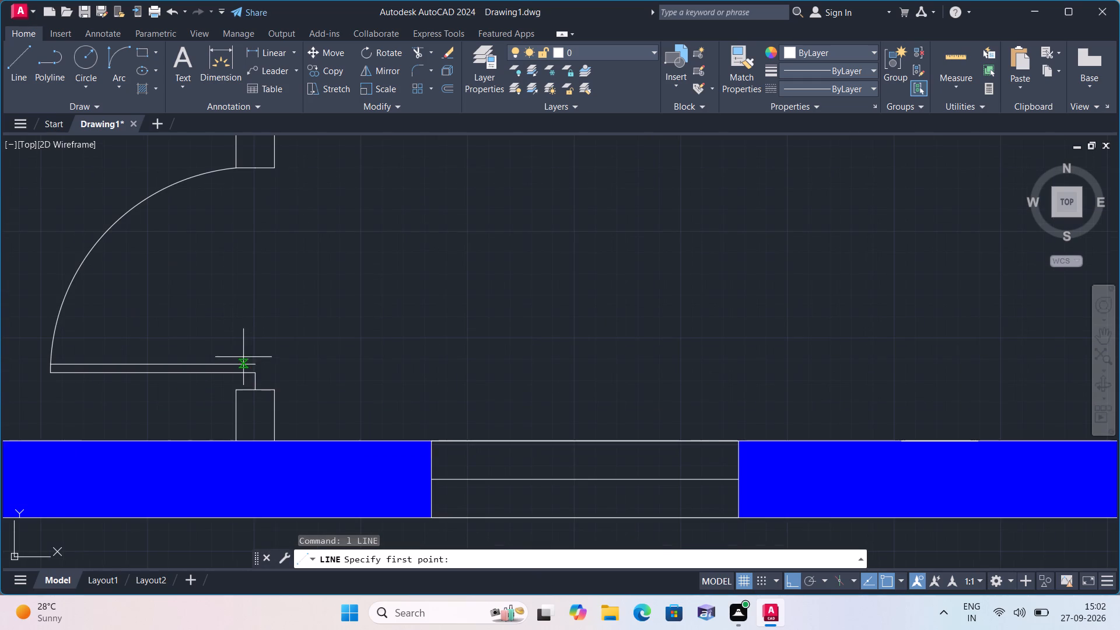
pyautogui.click(249, 365)
pyautogui.click(251, 374)
pyautogui.press('space')
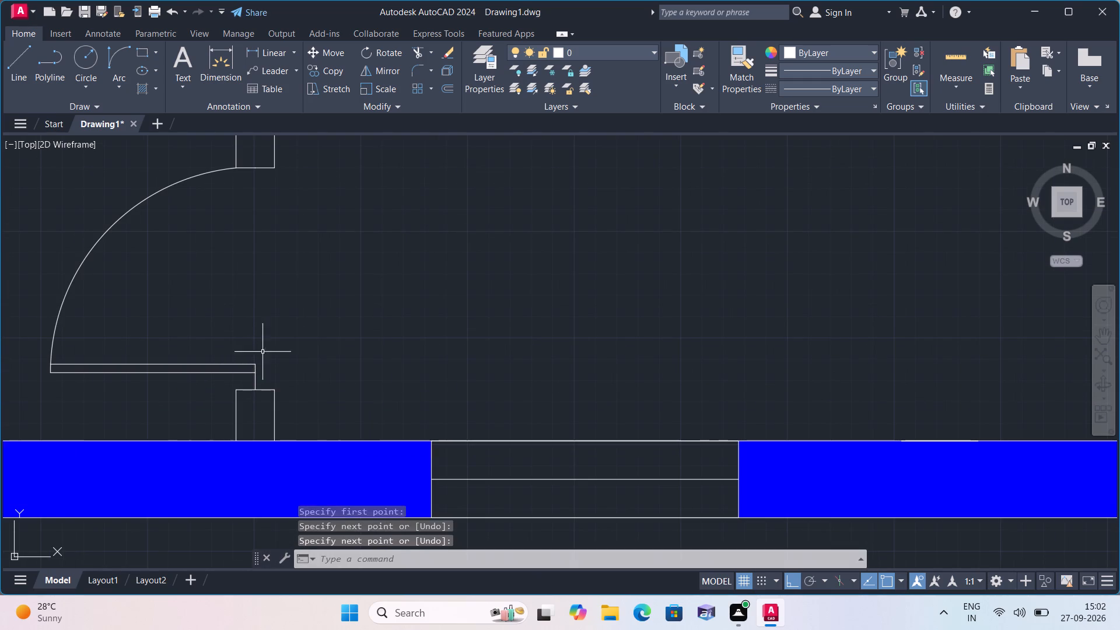
# Hatch the short wall stub between the new door and the south wall in solid blue.
pyautogui.scroll(-2, 286, 339)
pyautogui.press('k')
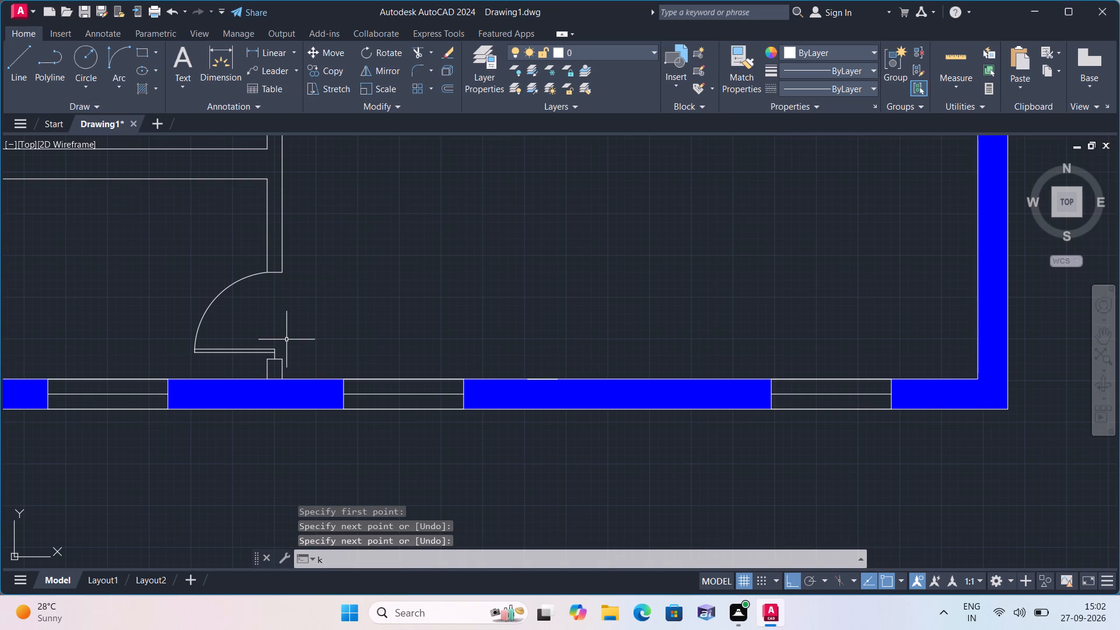
pyautogui.press('Escape')
pyautogui.write('h')
pyautogui.press('space')
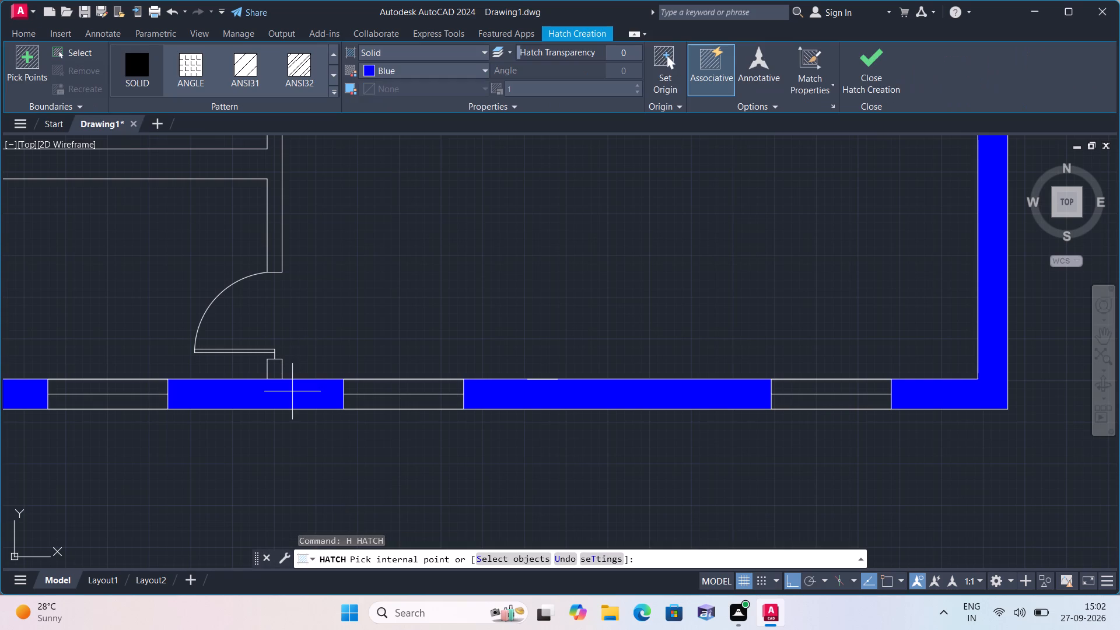
pyautogui.click(275, 363)
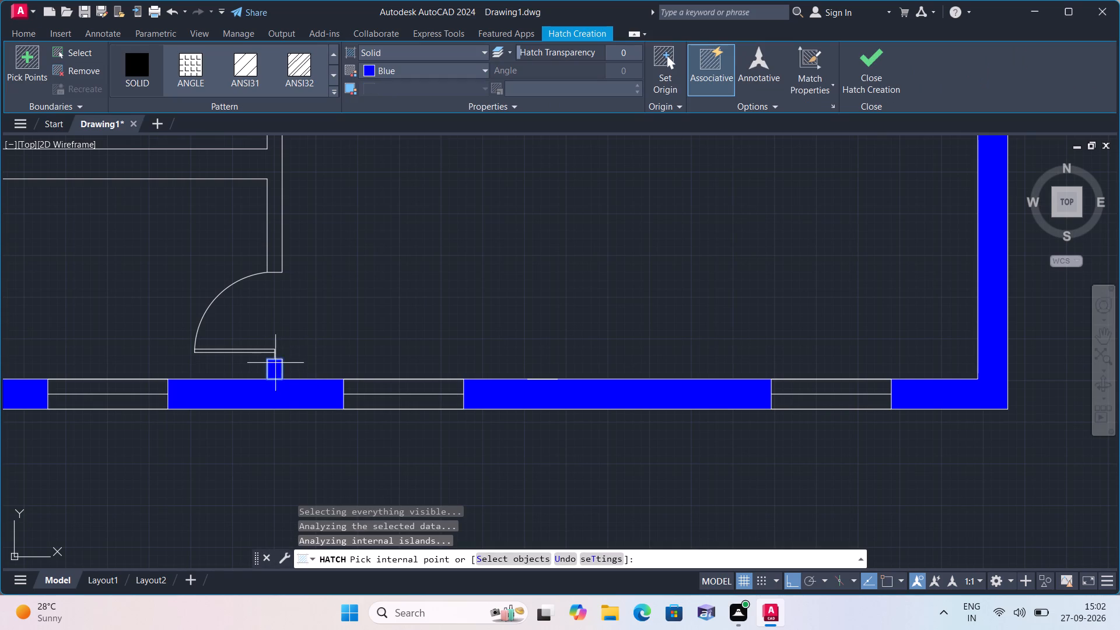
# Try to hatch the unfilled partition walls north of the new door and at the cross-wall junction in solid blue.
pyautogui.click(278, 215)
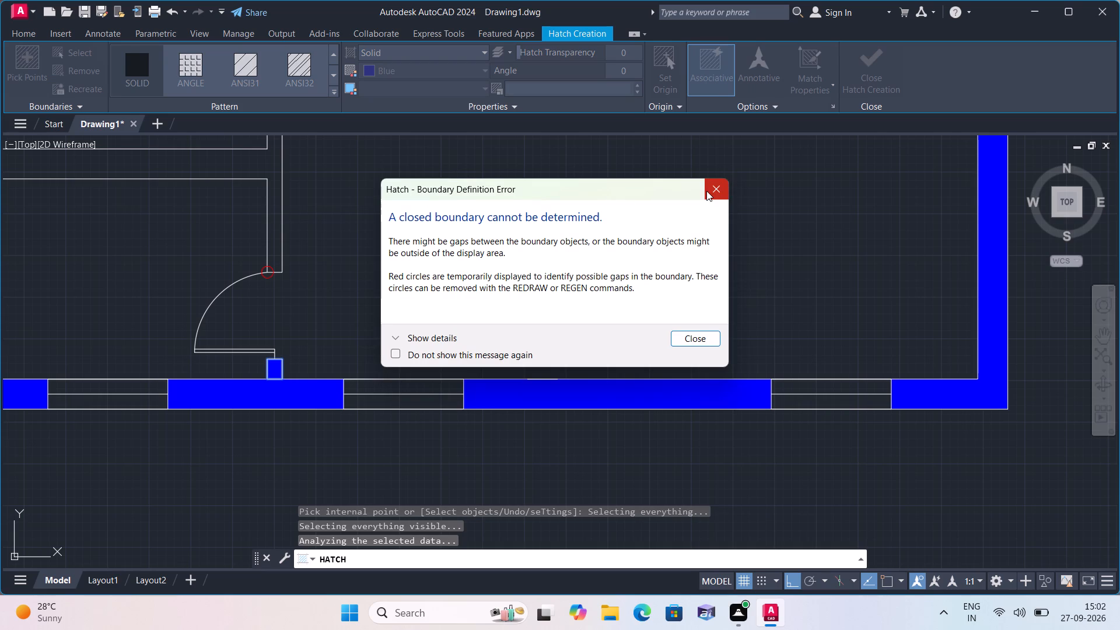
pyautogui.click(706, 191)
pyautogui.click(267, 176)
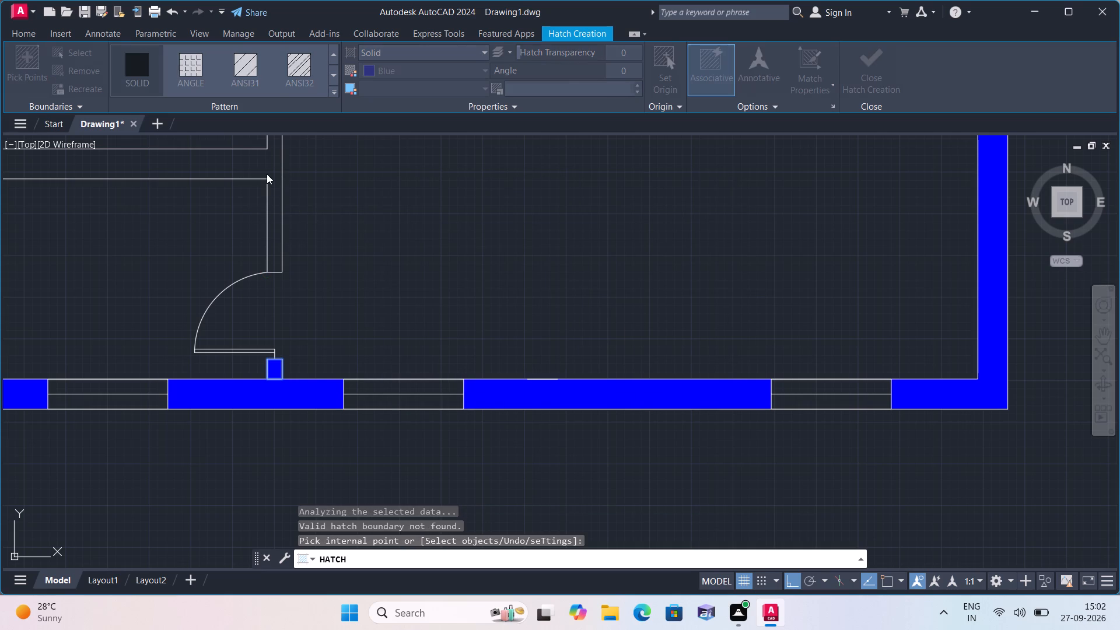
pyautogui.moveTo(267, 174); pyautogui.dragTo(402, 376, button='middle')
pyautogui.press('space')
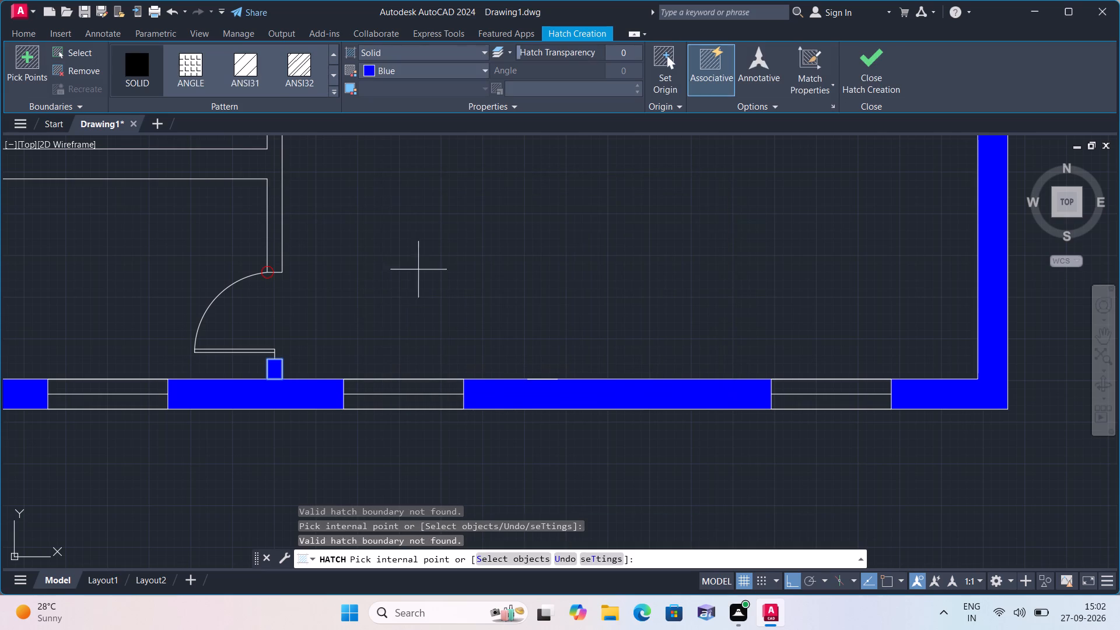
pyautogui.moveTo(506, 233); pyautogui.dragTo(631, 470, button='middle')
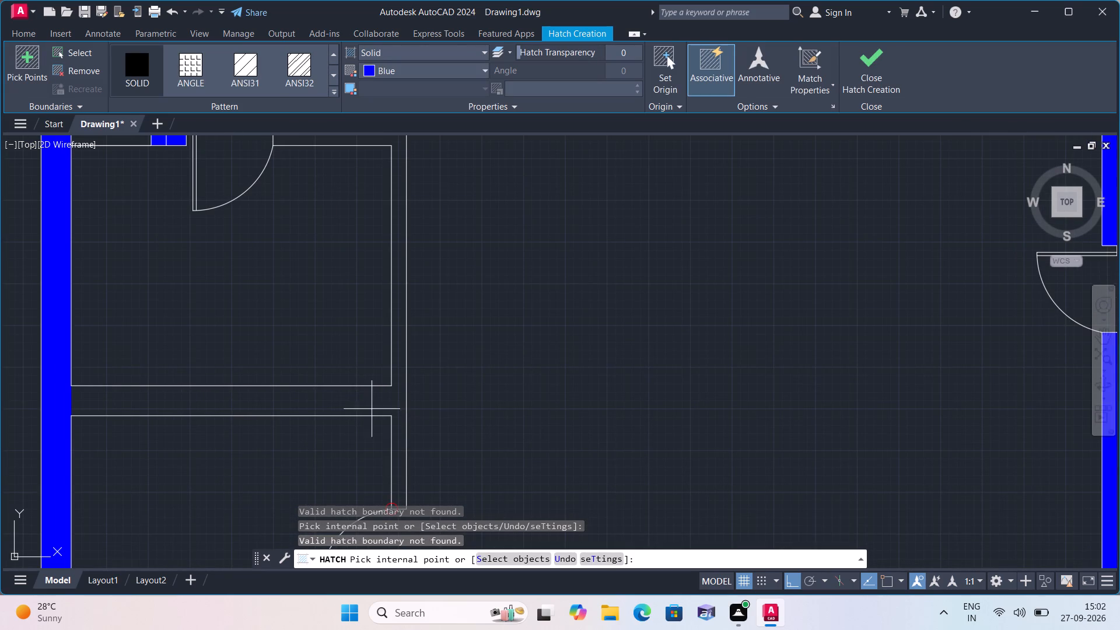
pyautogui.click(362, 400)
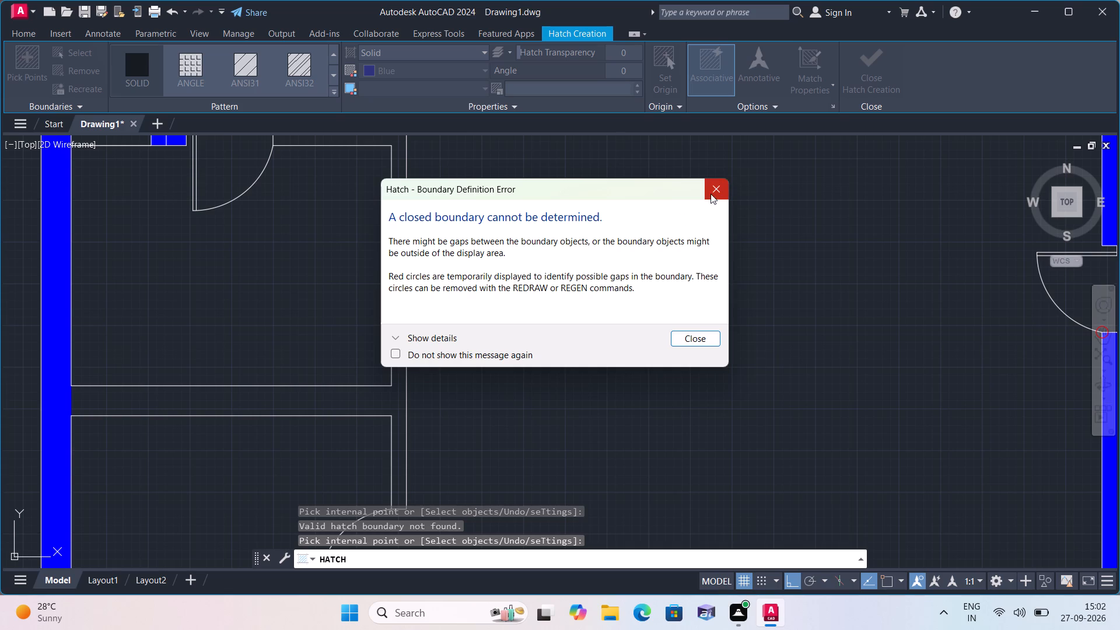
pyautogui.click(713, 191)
# Hatch the remaining connected unfilled walls in solid blue, picking inside the long horizontal wall north of the large southern room.
pyautogui.scroll(-2, 713, 191)
pyautogui.moveTo(661, 191); pyautogui.dragTo(636, 390, button='middle')
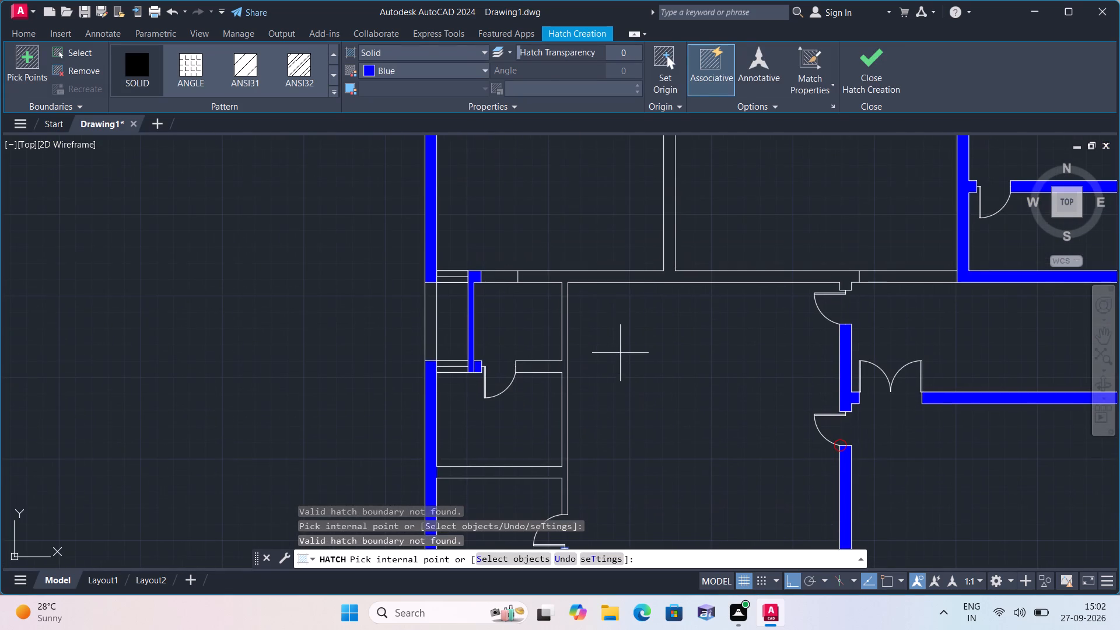
pyautogui.press('space')
pyautogui.doubleClick(643, 279)
pyautogui.click(643, 279)
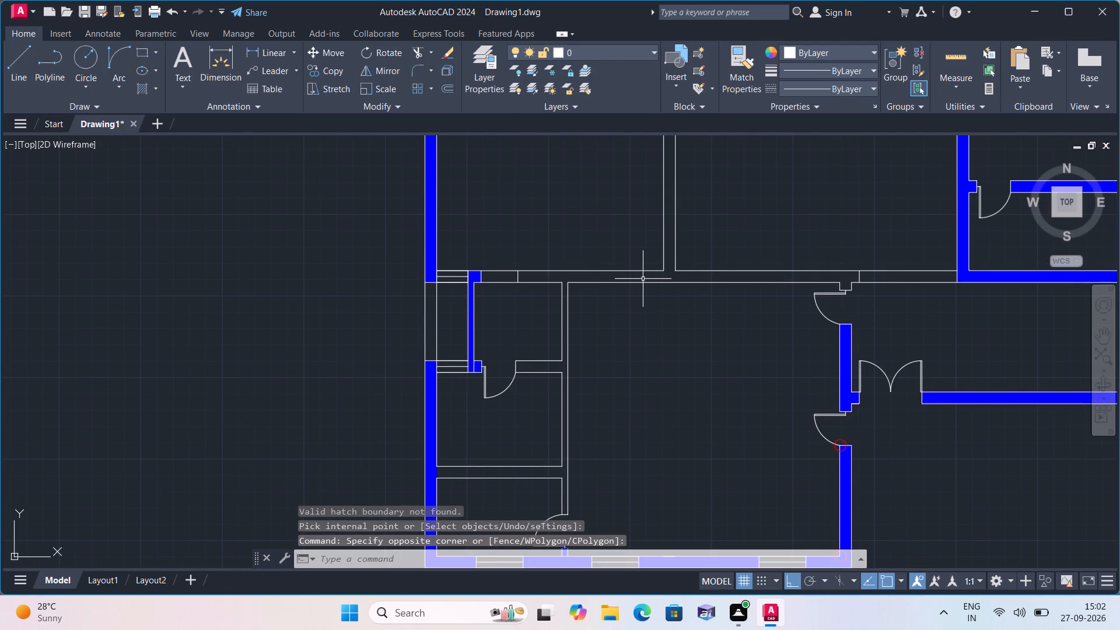
pyautogui.press('Escape')
pyautogui.press('space')
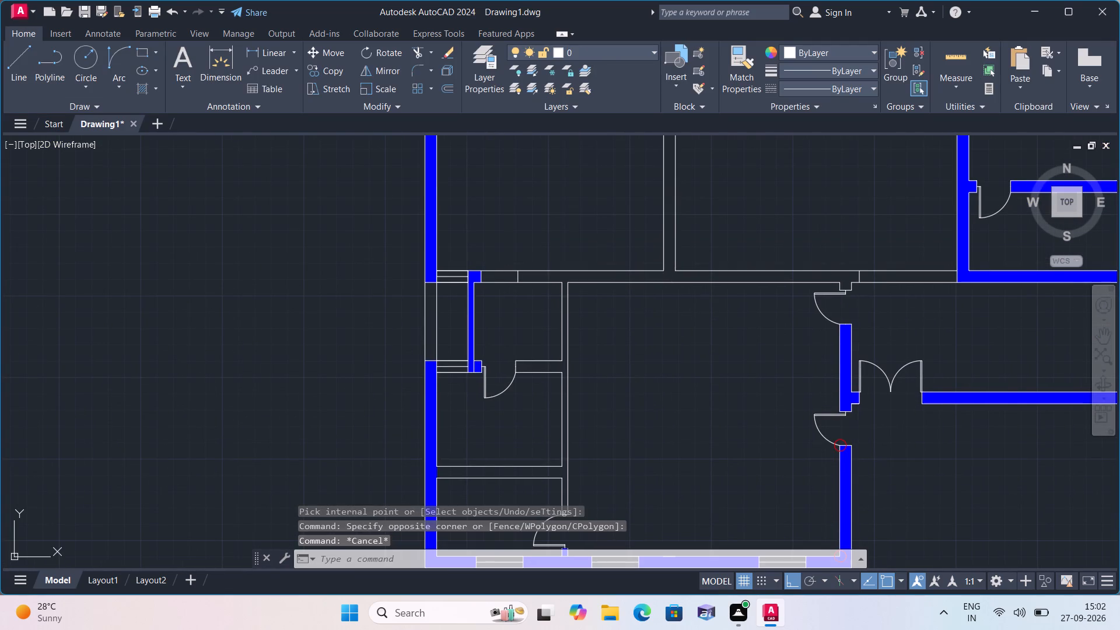
pyautogui.click(643, 279)
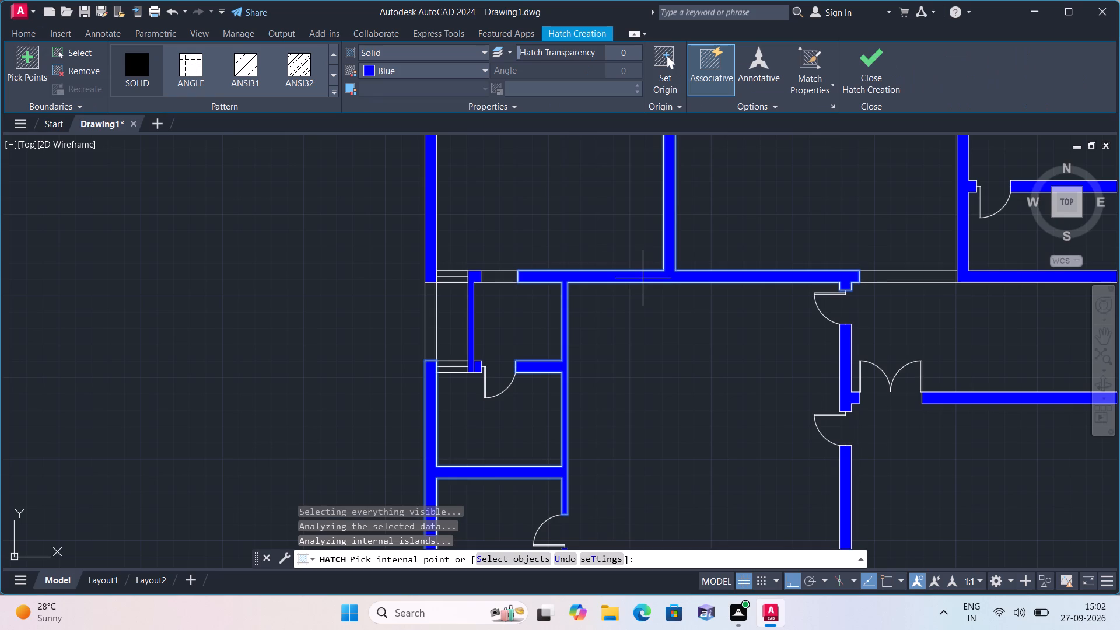
pyautogui.scroll(-1, 674, 318)
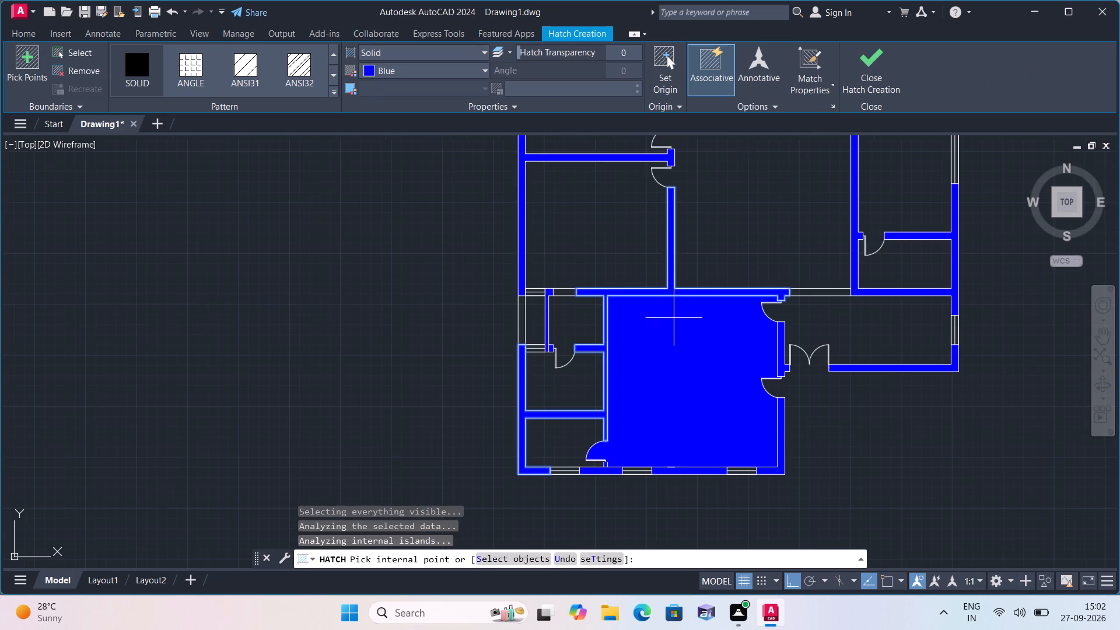
pyautogui.press('Escape')
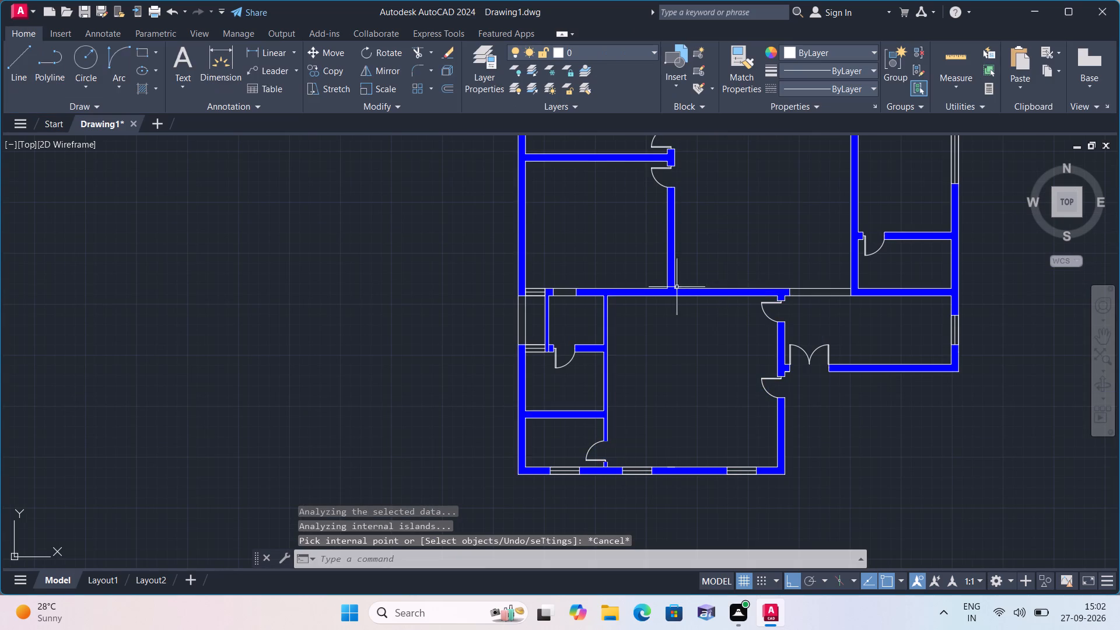
# Examine the whole floor plan to check the wall hatching and find what is still missing.
pyautogui.moveTo(643, 285); pyautogui.dragTo(623, 323, button='middle')
pyautogui.scroll(-1, 643, 285)
pyautogui.moveTo(624, 300); pyautogui.dragTo(541, 413, button='middle')
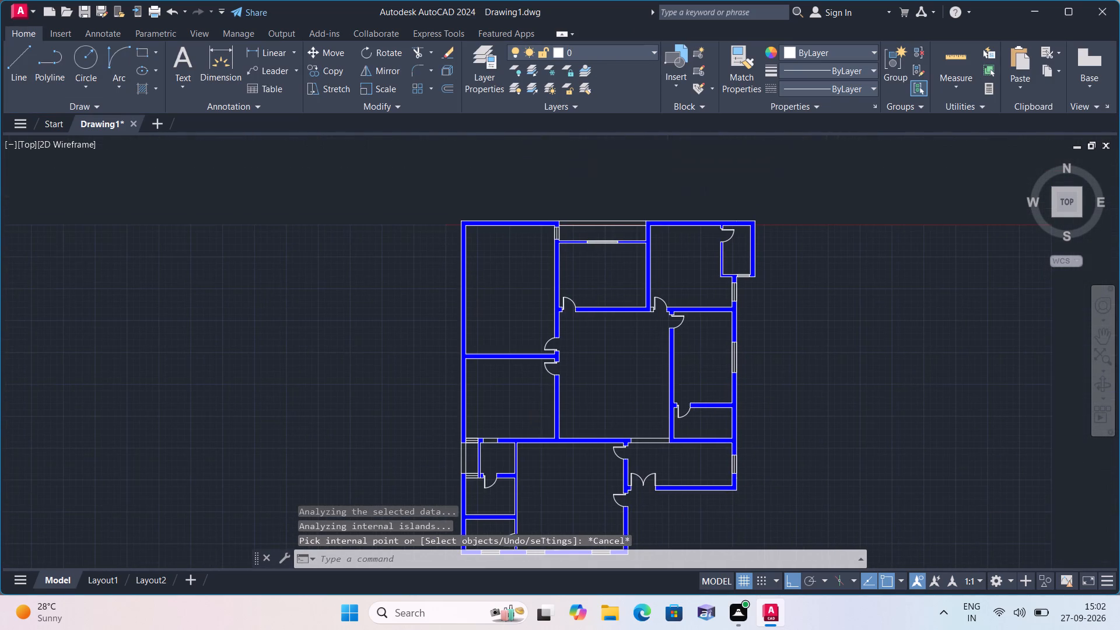
pyautogui.scroll(1, 565, 344)
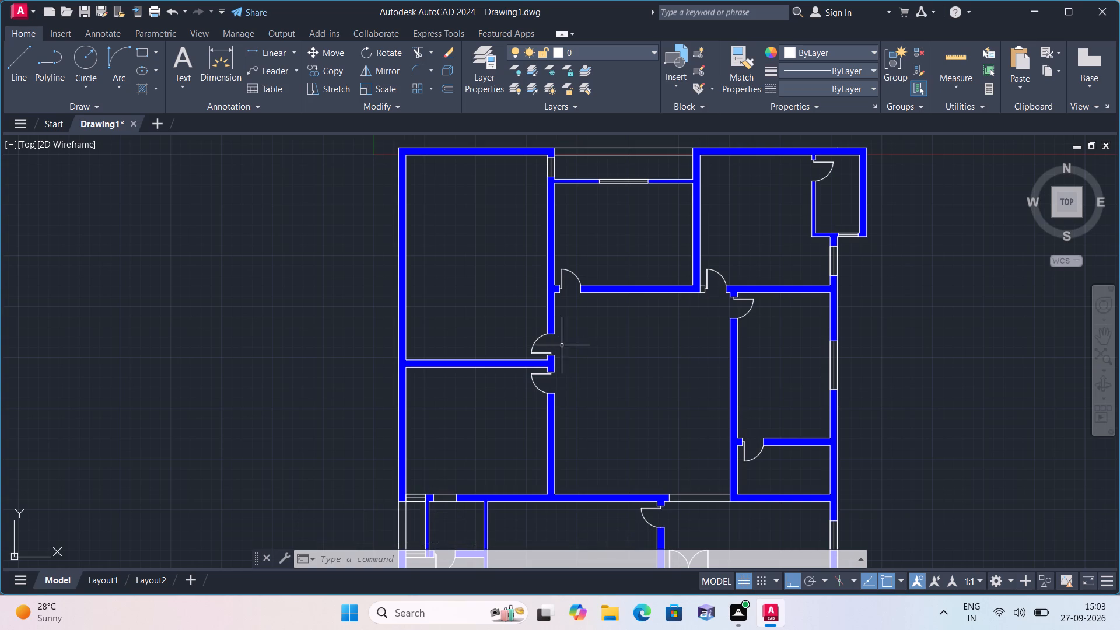
pyautogui.scroll(-1, 619, 363)
pyautogui.moveTo(619, 363); pyautogui.dragTo(603, 337, button='middle')
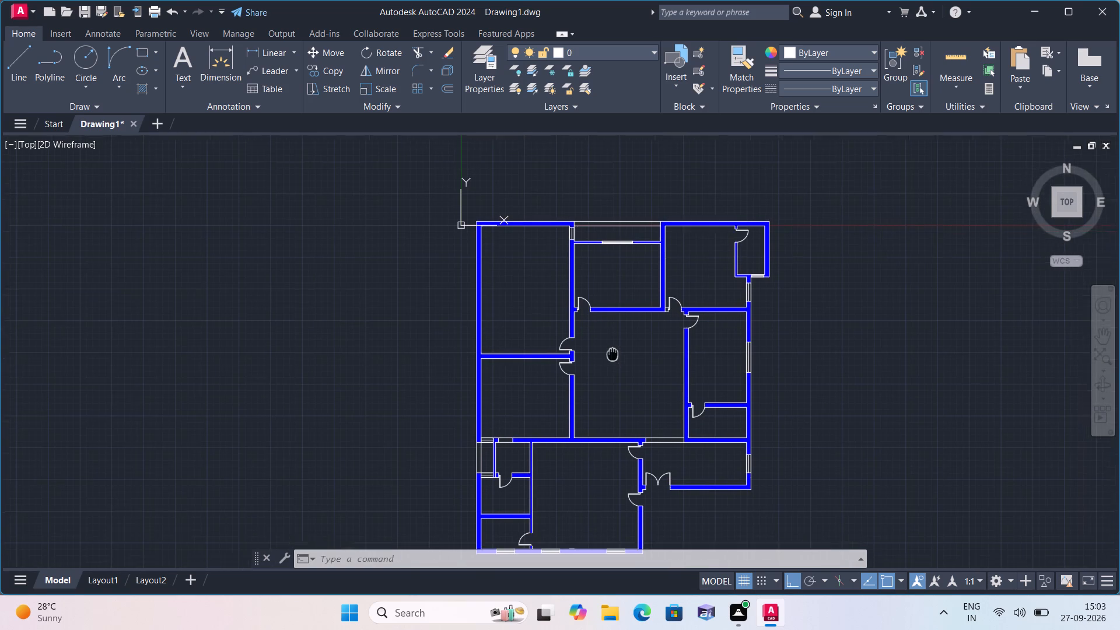
pyautogui.moveTo(603, 337); pyautogui.dragTo(600, 331, button='middle')
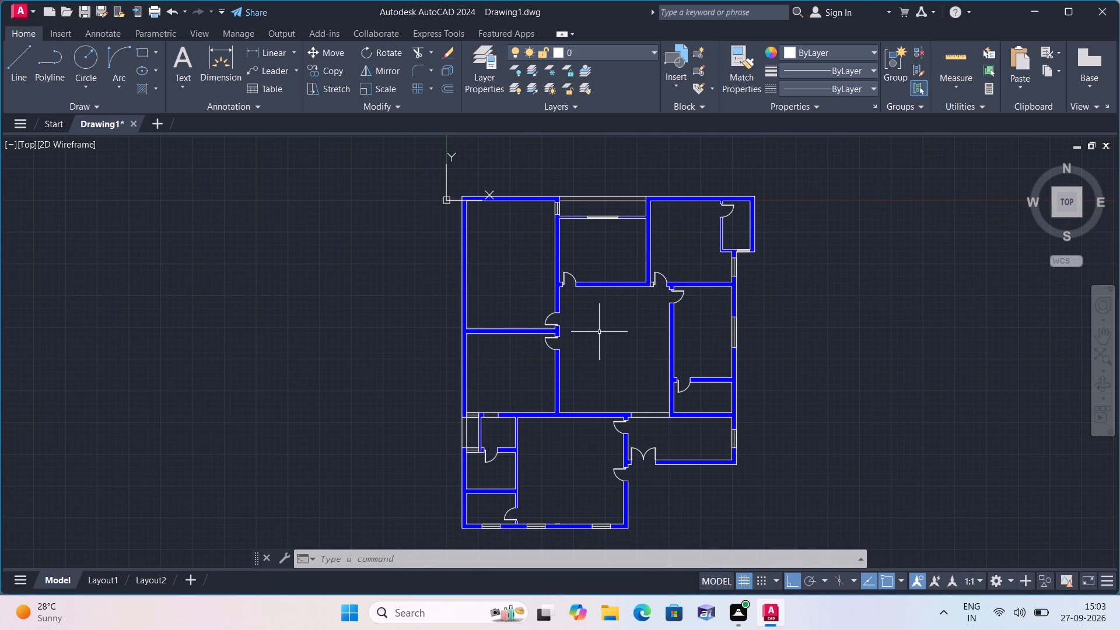
pyautogui.moveTo(604, 357); pyautogui.dragTo(558, 356, button='middle')
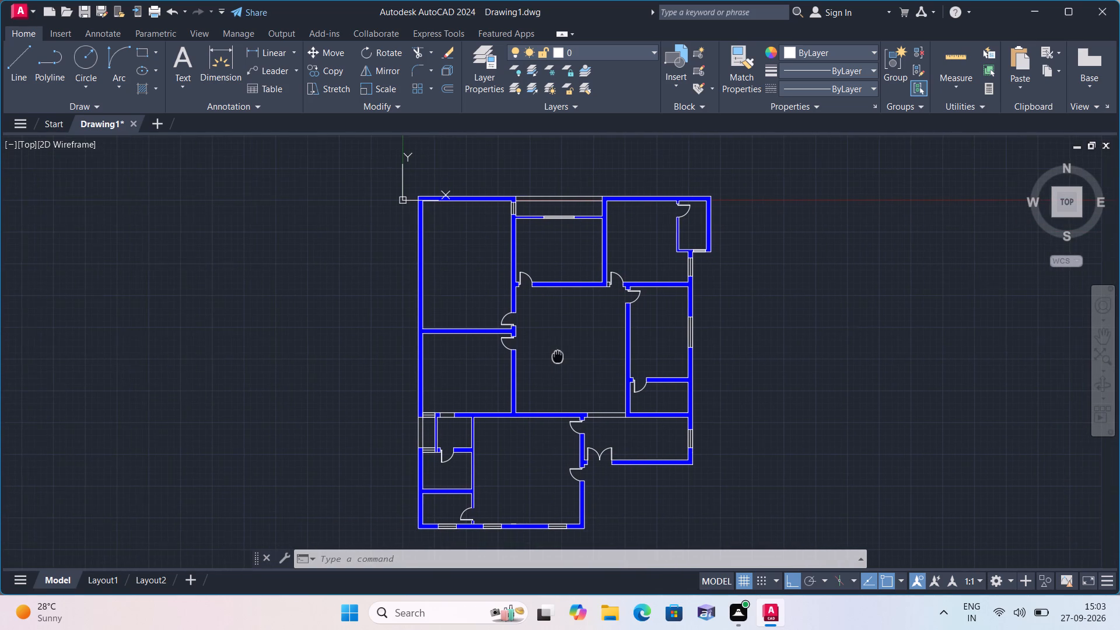
pyautogui.moveTo(558, 356); pyautogui.dragTo(514, 370, button='middle')
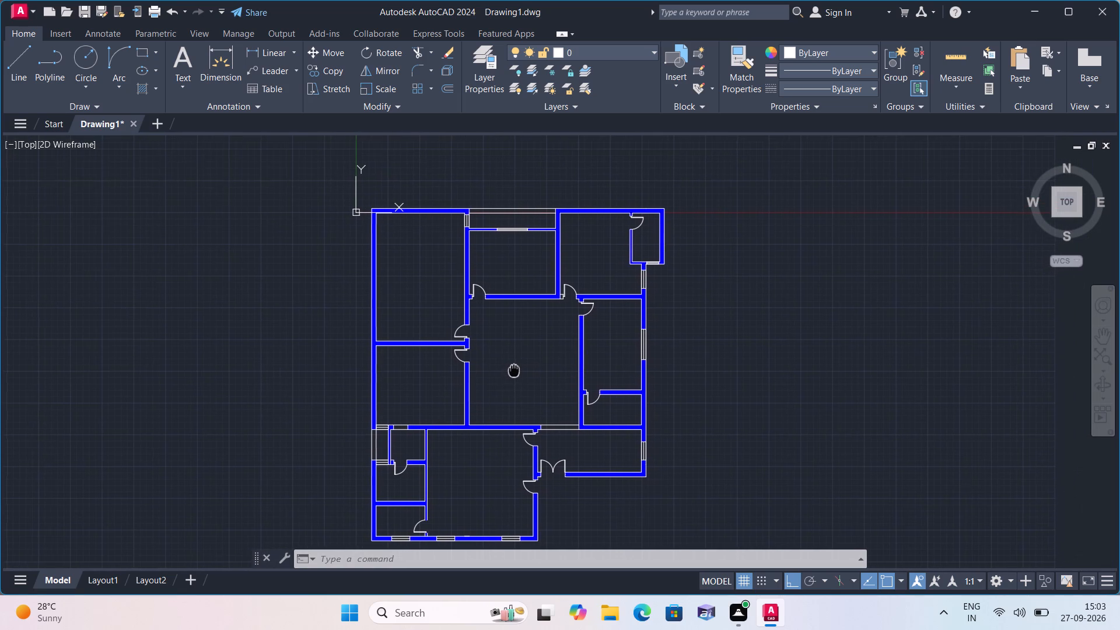
pyautogui.moveTo(514, 370); pyautogui.dragTo(517, 392, button='middle')
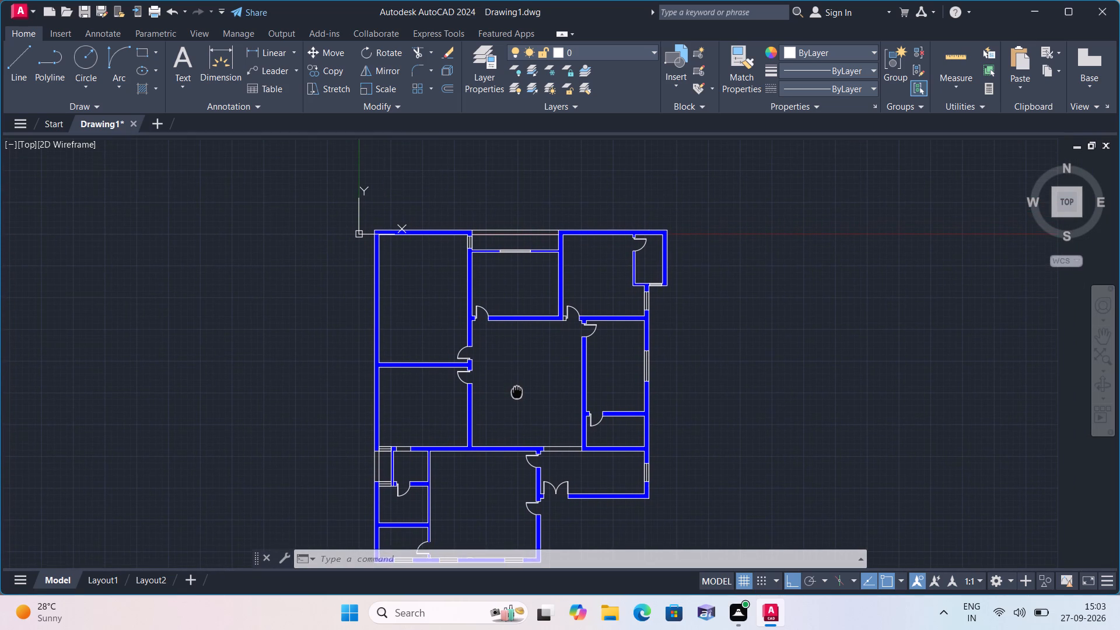
pyautogui.moveTo(517, 392); pyautogui.dragTo(500, 373, button='middle')
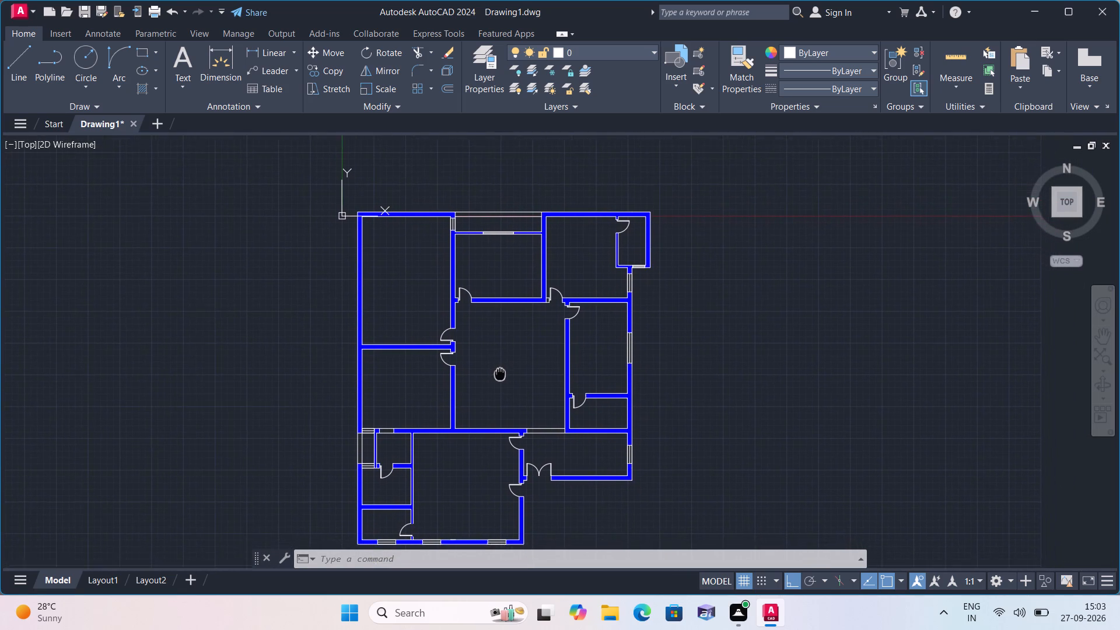
pyautogui.moveTo(500, 373); pyautogui.dragTo(453, 362, button='middle')
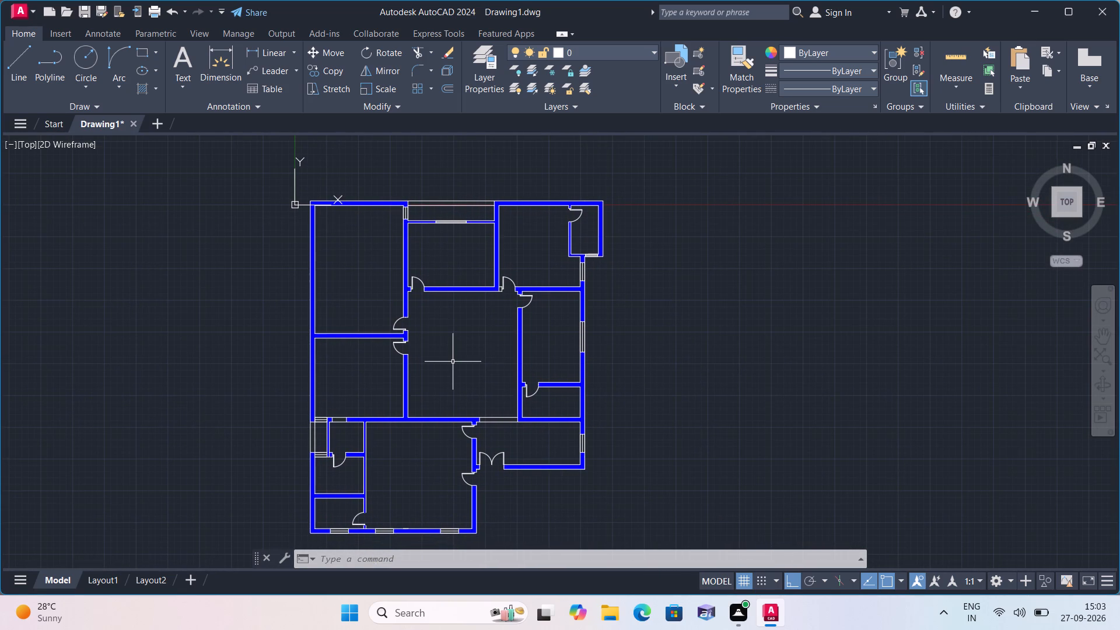
pyautogui.scroll(1, 453, 362)
pyautogui.scroll(-1, 453, 362)
pyautogui.moveTo(442, 369); pyautogui.dragTo(414, 327, button='middle')
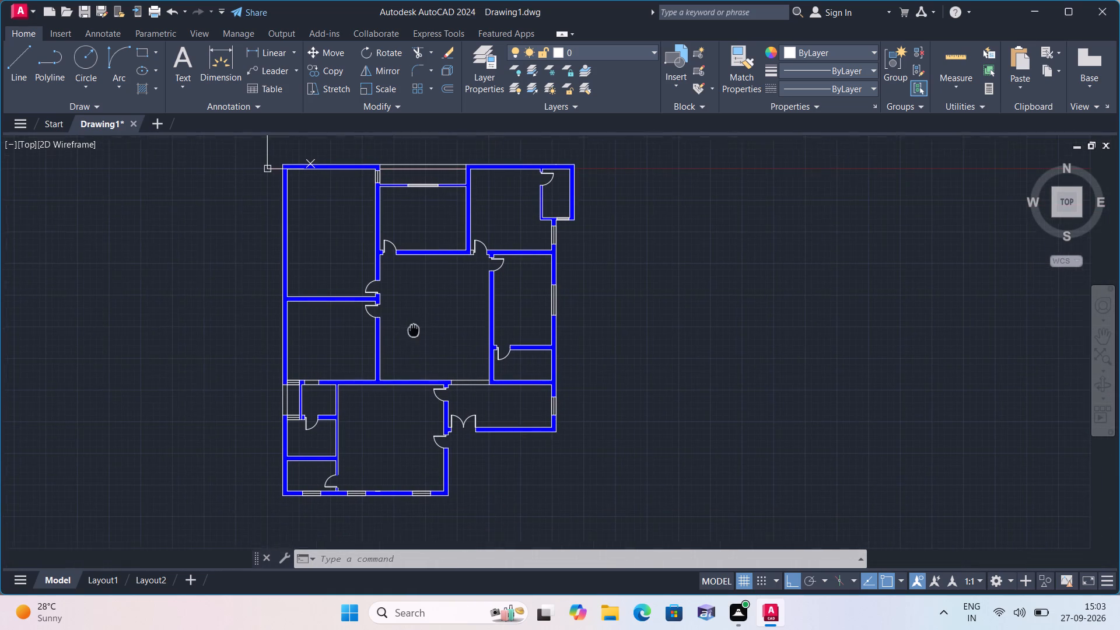
pyautogui.moveTo(414, 327); pyautogui.dragTo(413, 322, button='middle')
# Draw a vertical line south from the outer wall corner at the double door's east jamb, past the level of the south wall.
pyautogui.scroll(2, 475, 443)
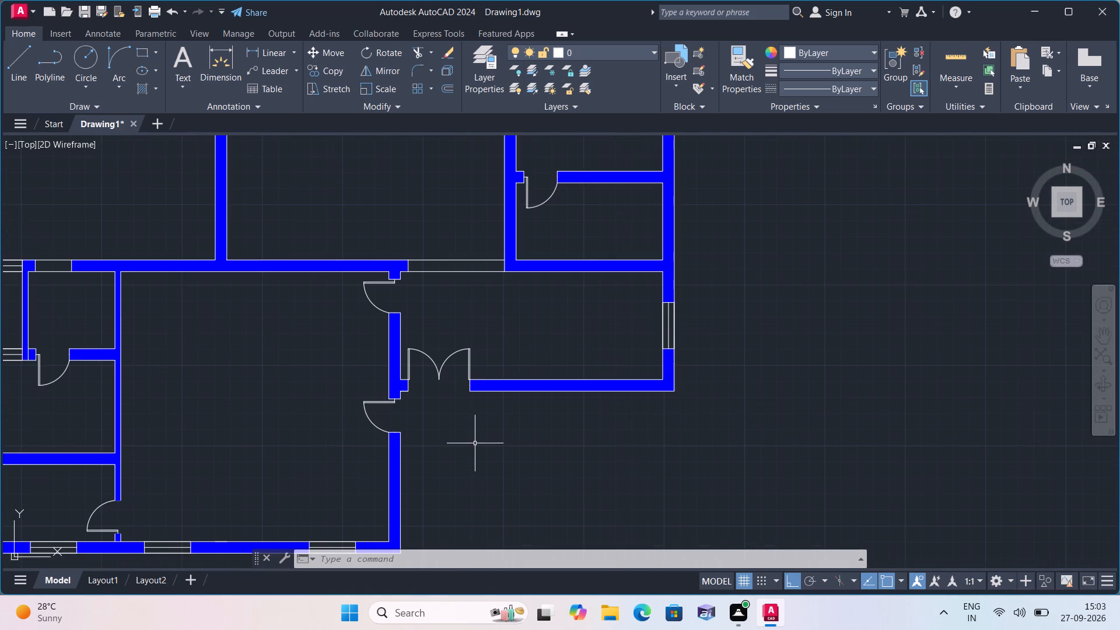
pyautogui.write('l')
pyautogui.press('space')
pyautogui.scroll(2, 474, 412)
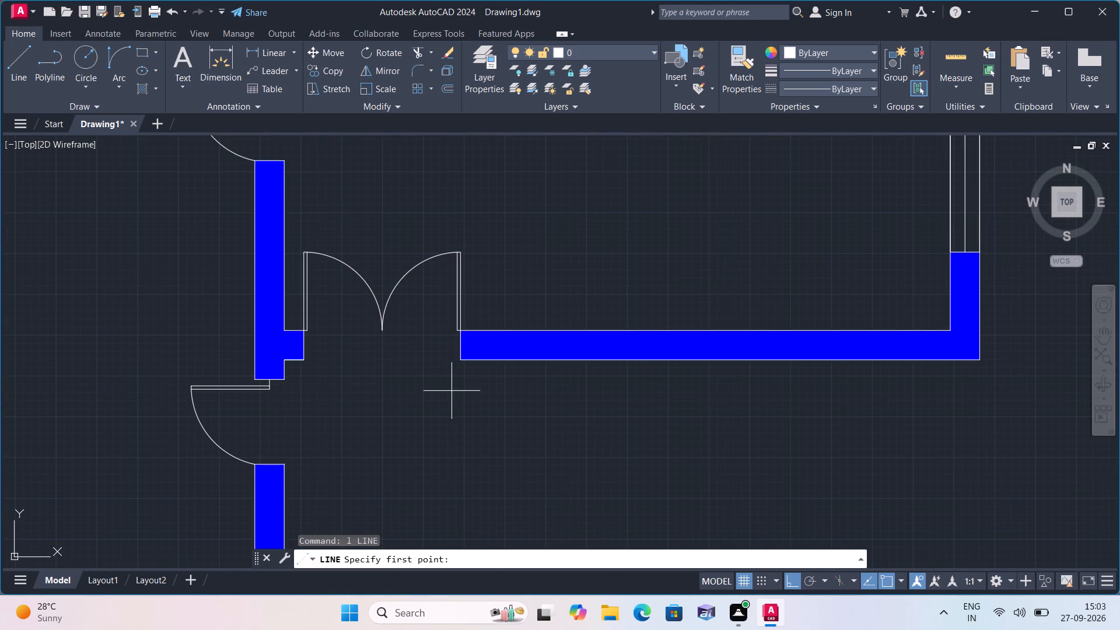
pyautogui.click(460, 363)
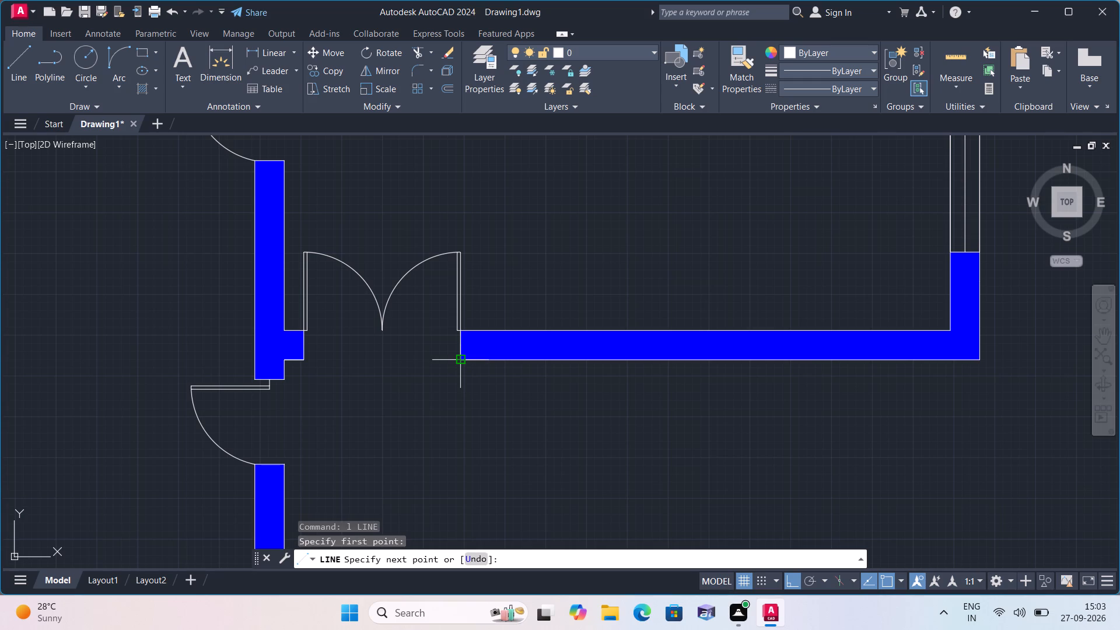
pyautogui.scroll(-1, 476, 439)
pyautogui.moveTo(475, 438); pyautogui.dragTo(468, 344, button='middle')
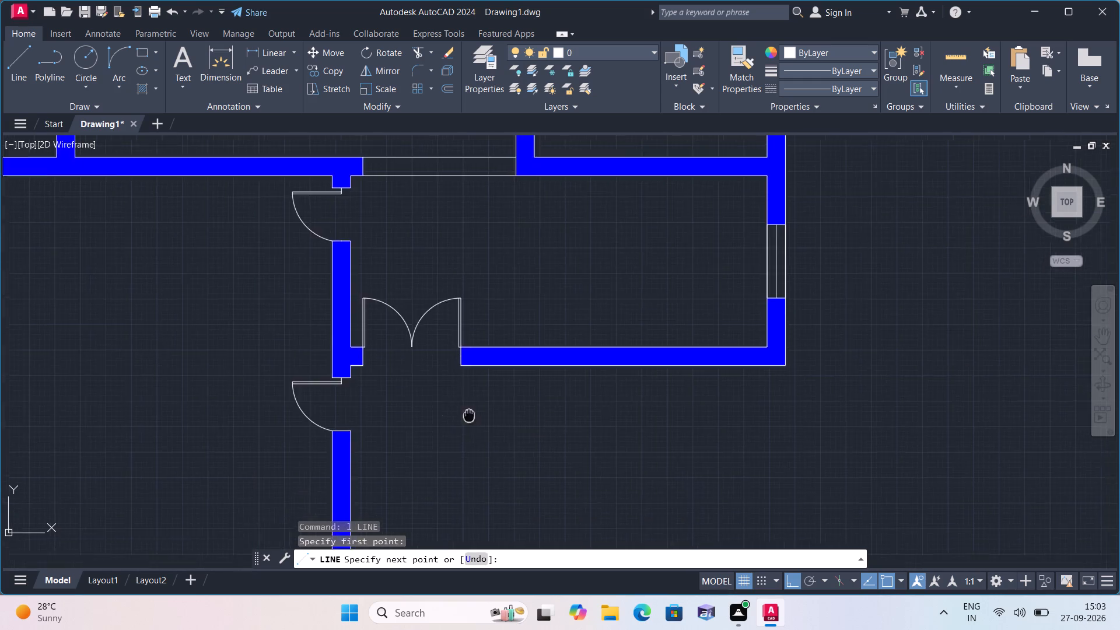
pyautogui.moveTo(468, 344); pyautogui.dragTo(480, 314, button='middle')
pyautogui.moveTo(495, 460); pyautogui.dragTo(504, 383, button='middle')
pyautogui.scroll(-1, 495, 430)
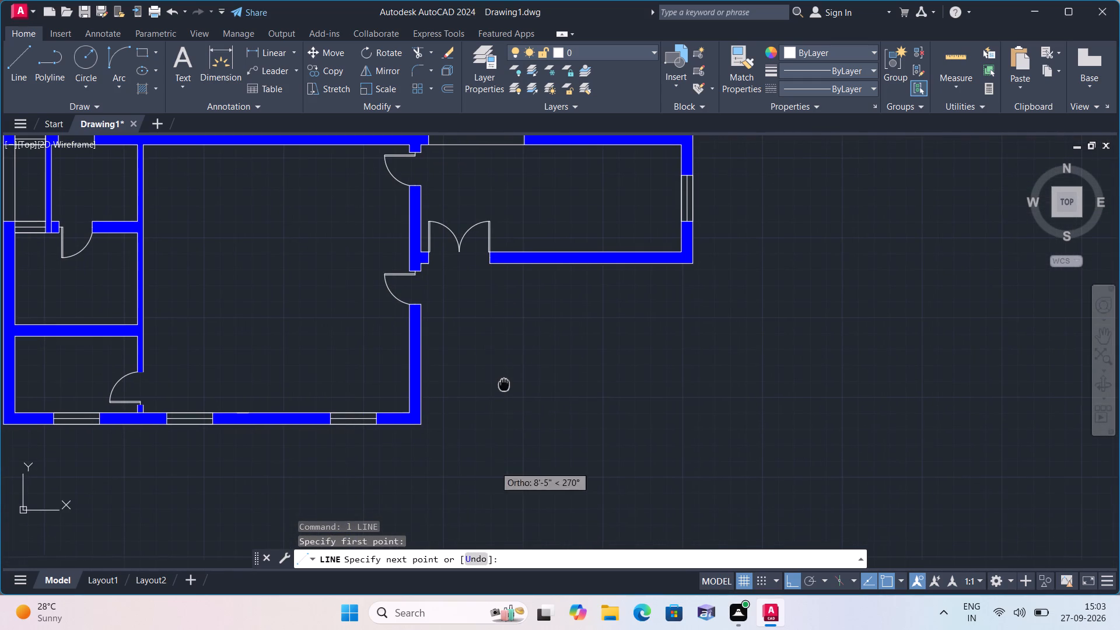
pyautogui.click(489, 496)
pyautogui.press('space')
# Draw a horizontal line from the southern room's outer southeast corner east to the new vertical line.
pyautogui.scroll(2, 419, 429)
pyautogui.press('space')
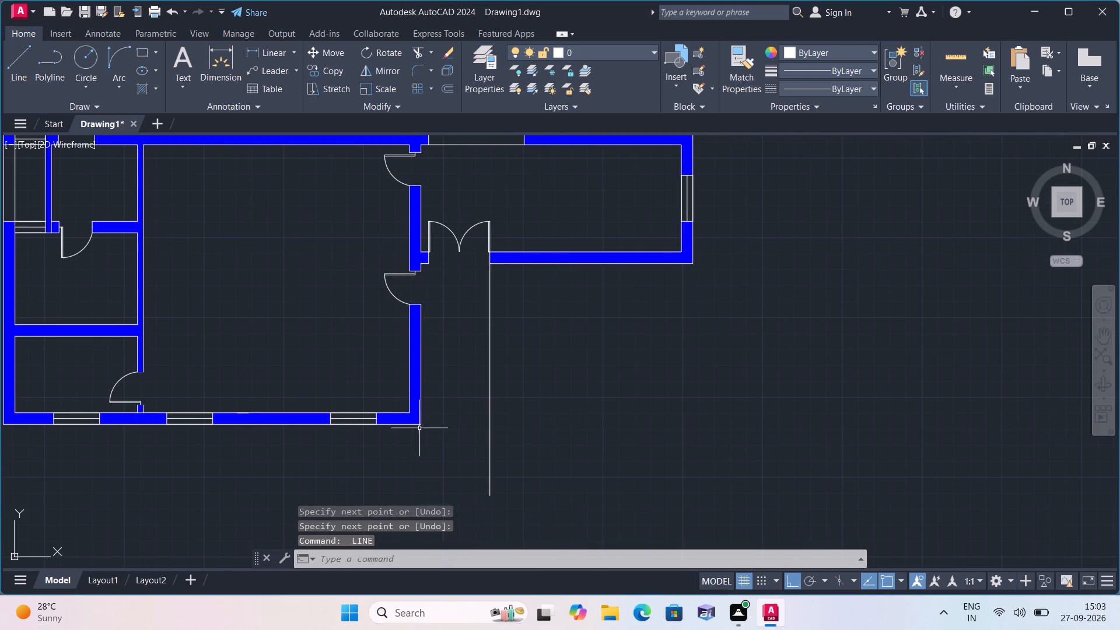
pyautogui.click(423, 417)
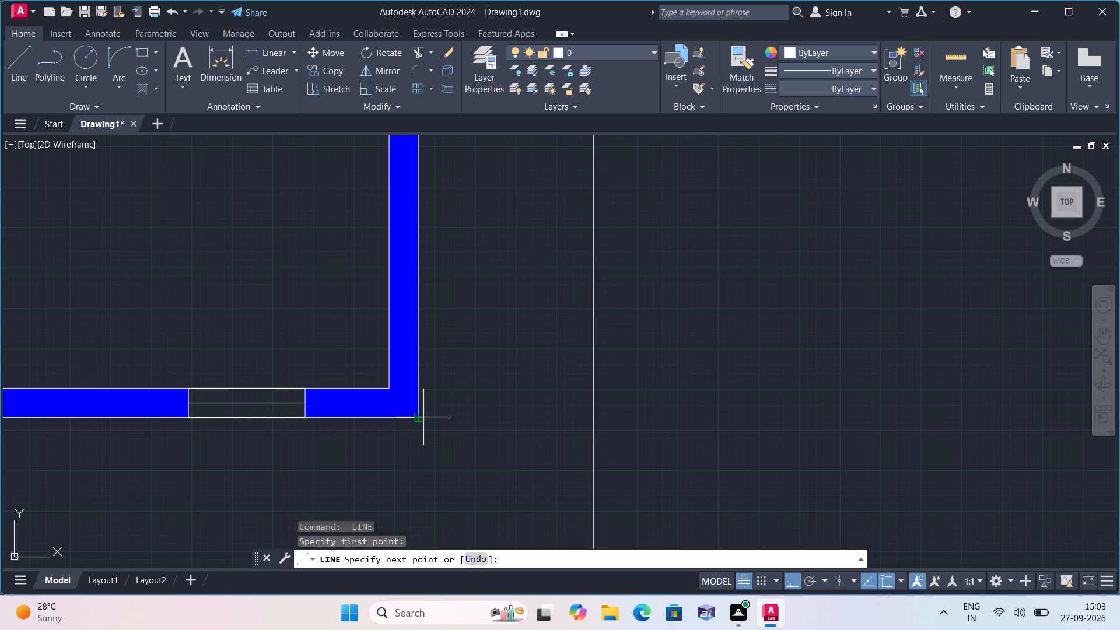
pyautogui.click(596, 421)
pyautogui.press('space')
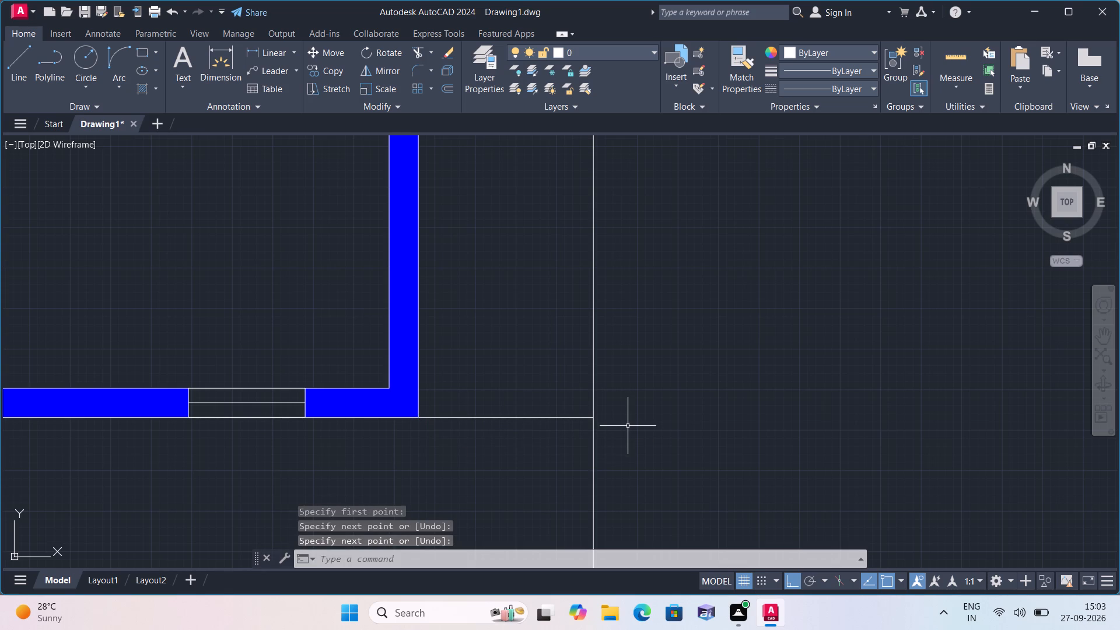
# Trim the vertical line's excess south of the new horizontal line to form a clean corner.
pyautogui.write('trim')
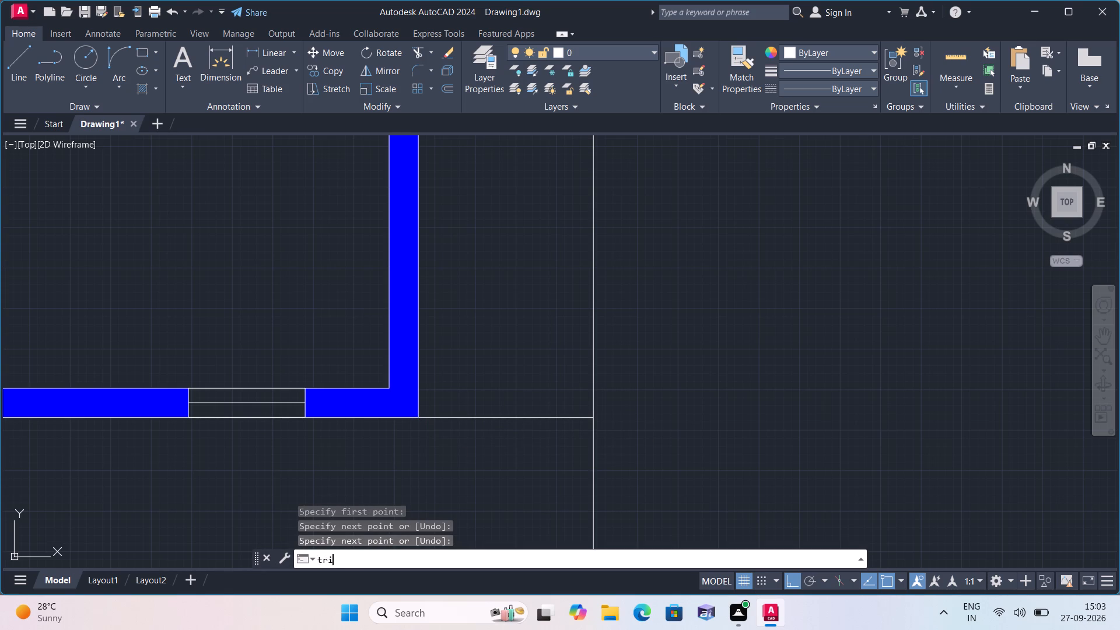
pyautogui.press('space')
pyautogui.click(614, 446)
pyautogui.click(529, 473)
pyautogui.press('space')
# Offset the entrance area's south edge line north three times in succession at 10" spacing to make step lines.
pyautogui.scroll(-1, 529, 473)
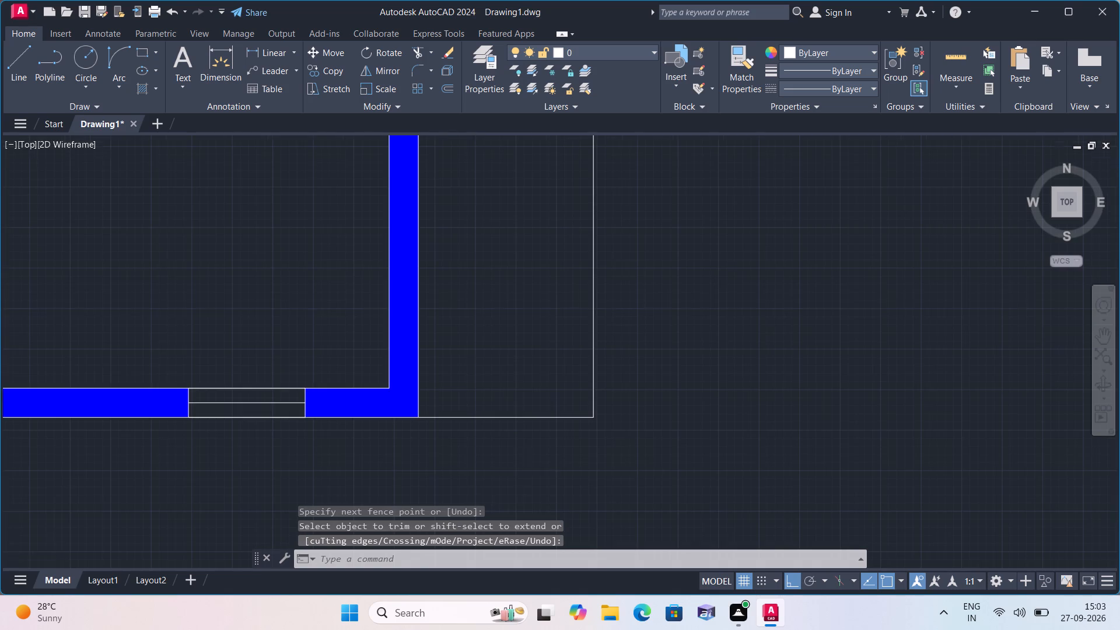
pyautogui.scroll(-1, 529, 473)
pyautogui.write('offset 10"')
pyautogui.press('space')
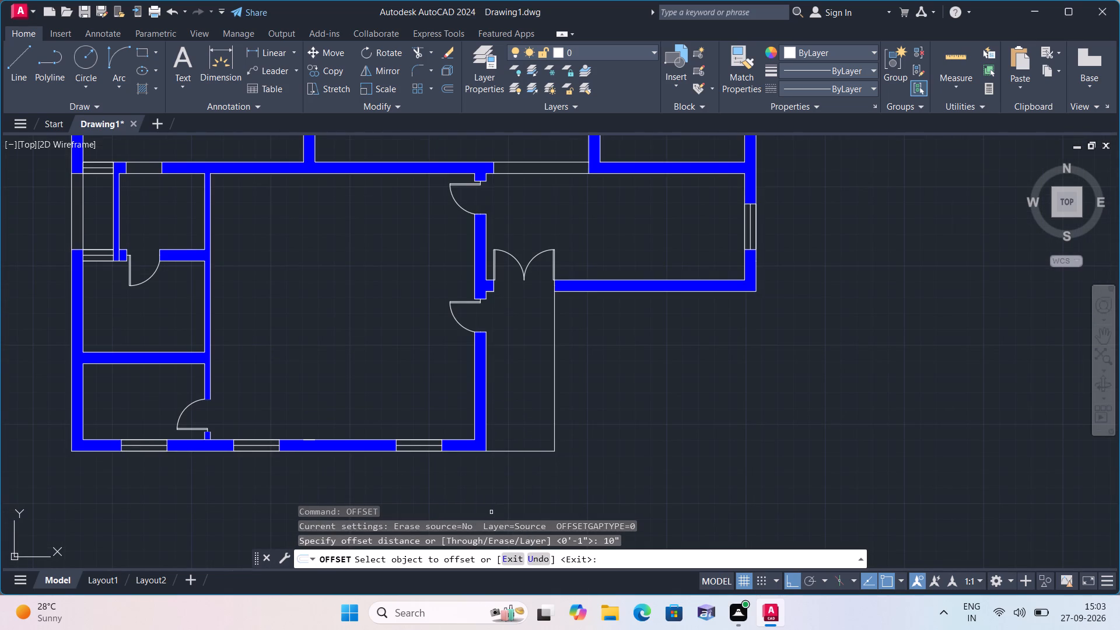
pyautogui.click(504, 452)
pyautogui.click(510, 430)
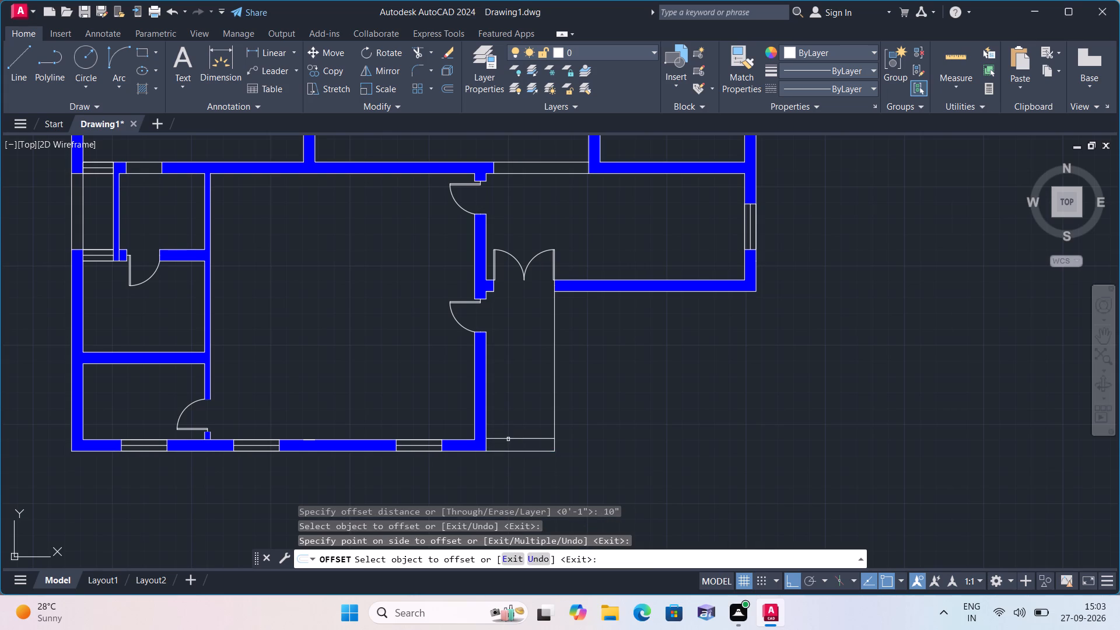
pyautogui.click(509, 438)
pyautogui.click(513, 421)
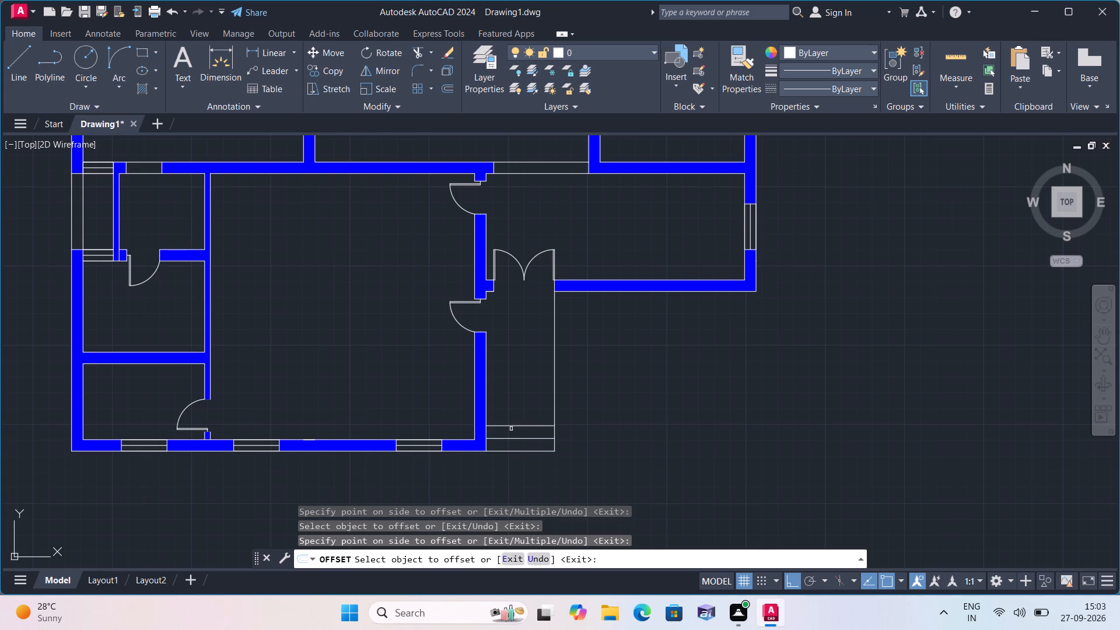
pyautogui.click(512, 425)
pyautogui.click(517, 402)
pyautogui.press('space')
# Offset the entrance area's long vertical east line 2" to the east.
pyautogui.write('2"')
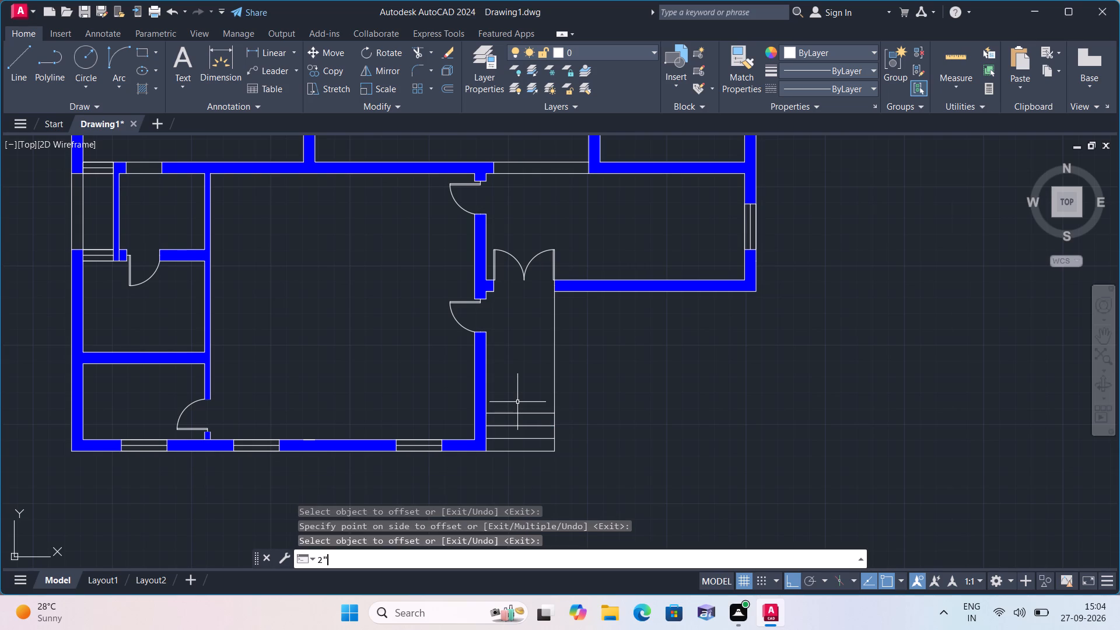
pyautogui.press('Escape')
pyautogui.press('space')
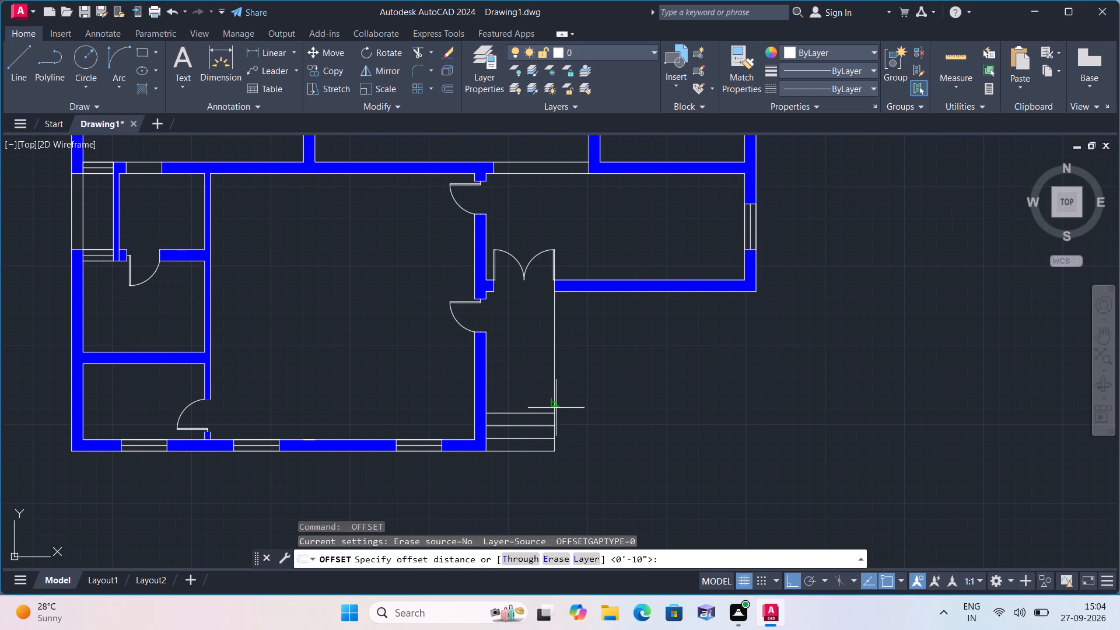
pyautogui.write('2"')
pyautogui.press('space')
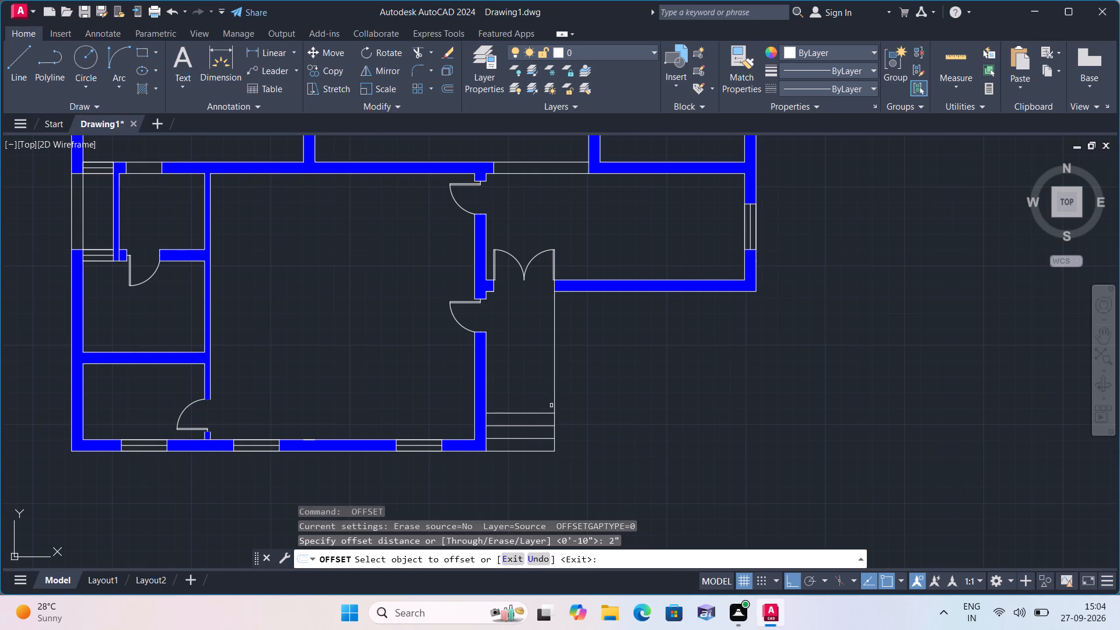
pyautogui.click(552, 405)
pyautogui.click(590, 402)
pyautogui.press('space')
# Delete the northernmost of the three offset step lines.
pyautogui.scroll(2, 534, 432)
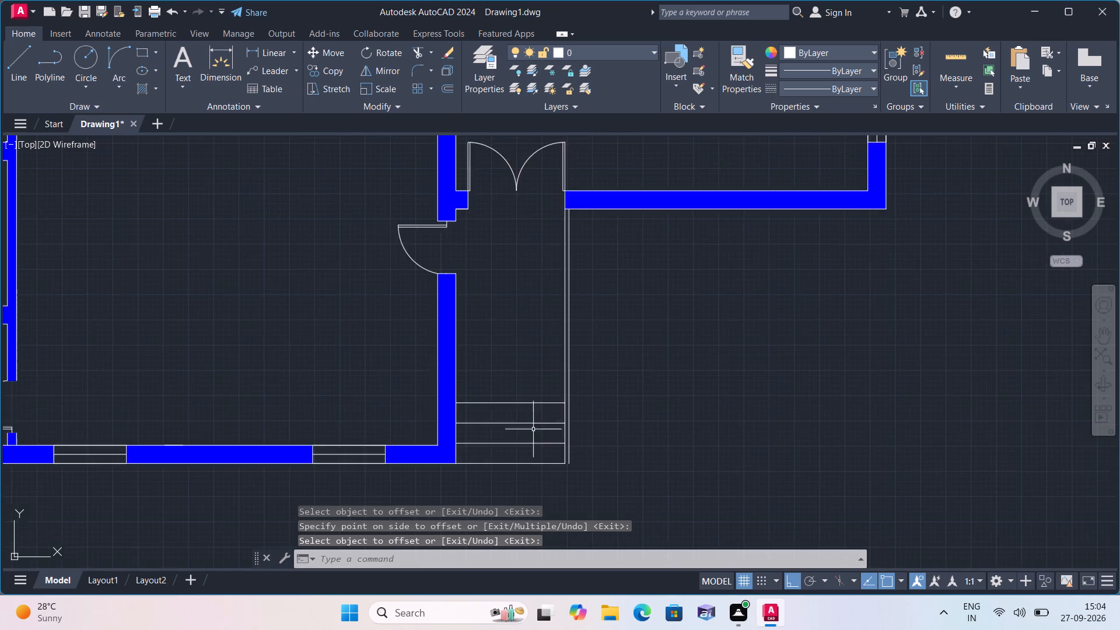
pyautogui.click(529, 397)
pyautogui.click(524, 380)
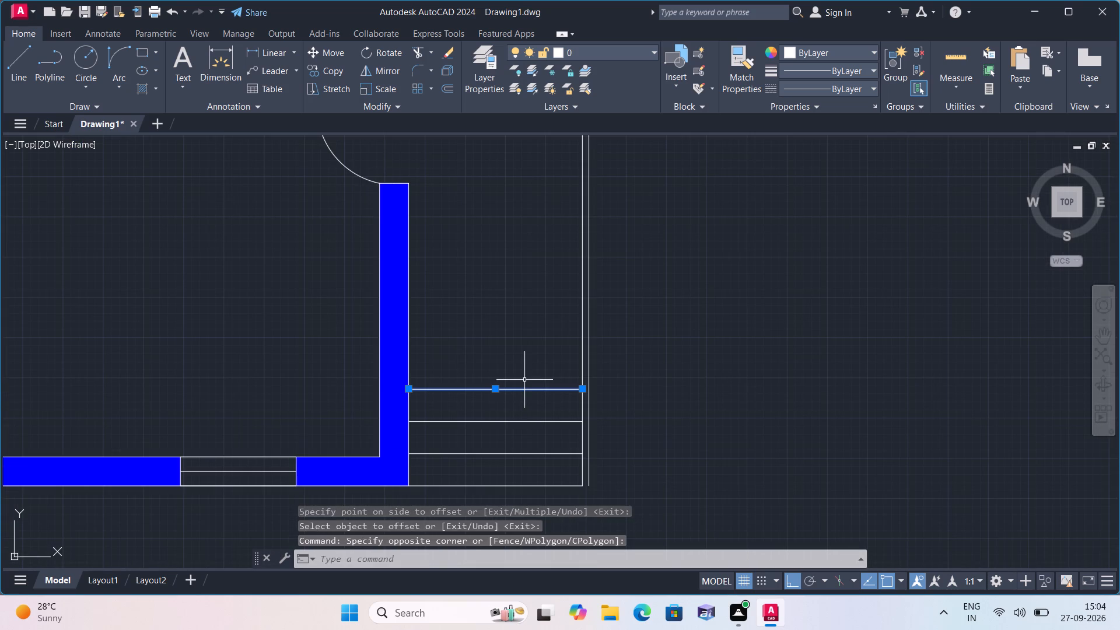
pyautogui.press('Delete')
# Draw a short horizontal line joining the south ends of the two parallel vertical lines east of the steps.
pyautogui.press('l')
pyautogui.press('space')
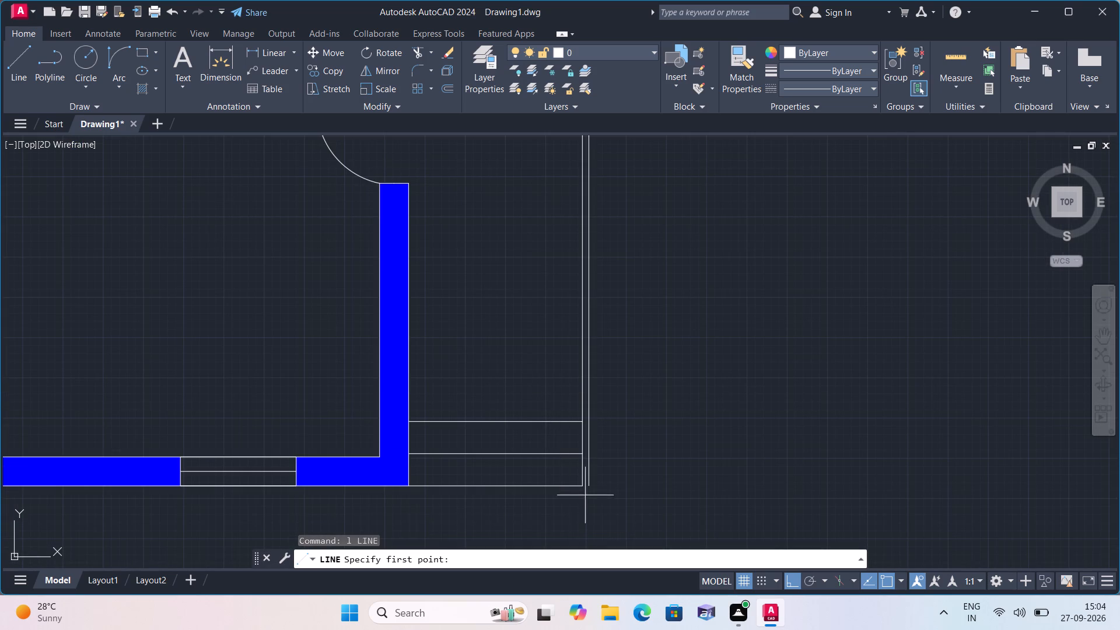
pyautogui.scroll(1, 587, 495)
pyautogui.click(577, 482)
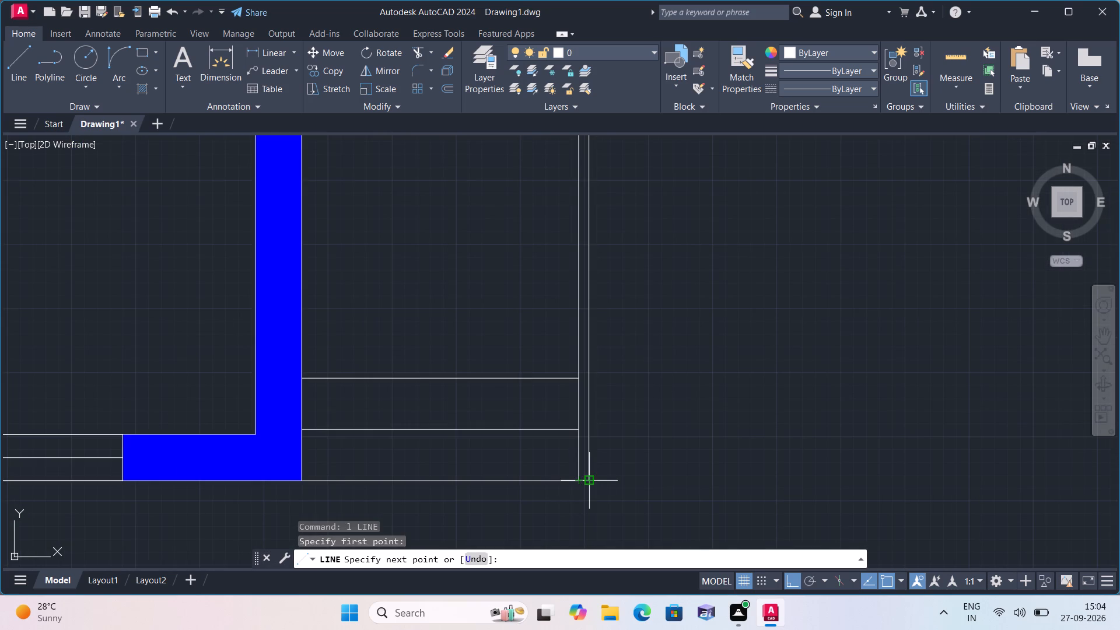
pyautogui.click(586, 479)
pyautogui.press('space')
pyautogui.scroll(-2, 422, 461)
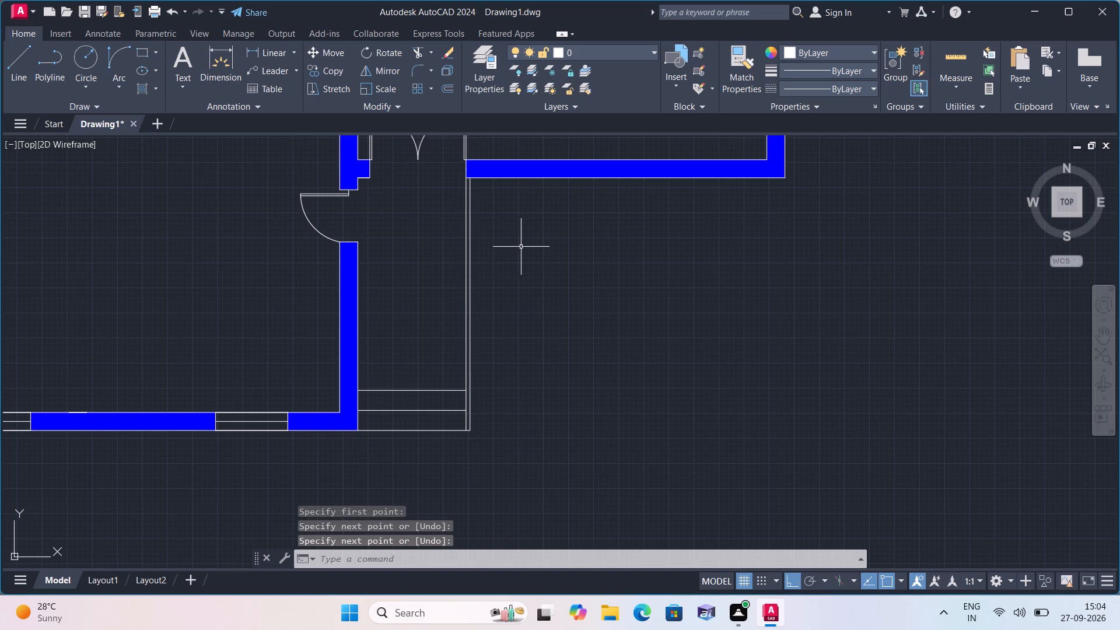
pyautogui.scroll(-1, 521, 247)
pyautogui.moveTo(521, 249); pyautogui.dragTo(554, 303, button='middle')
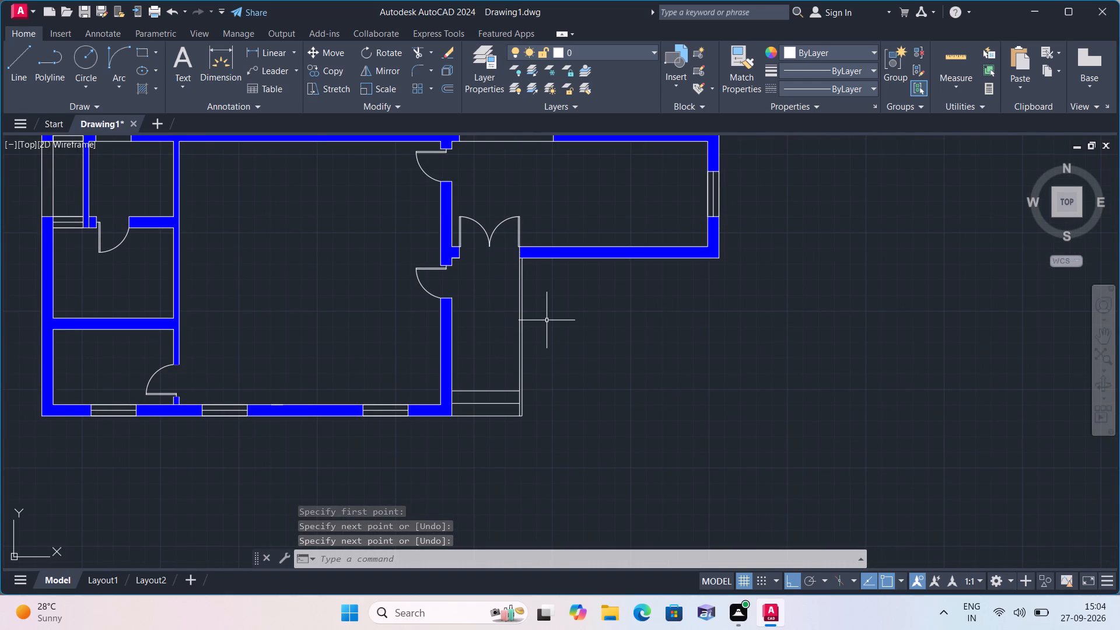
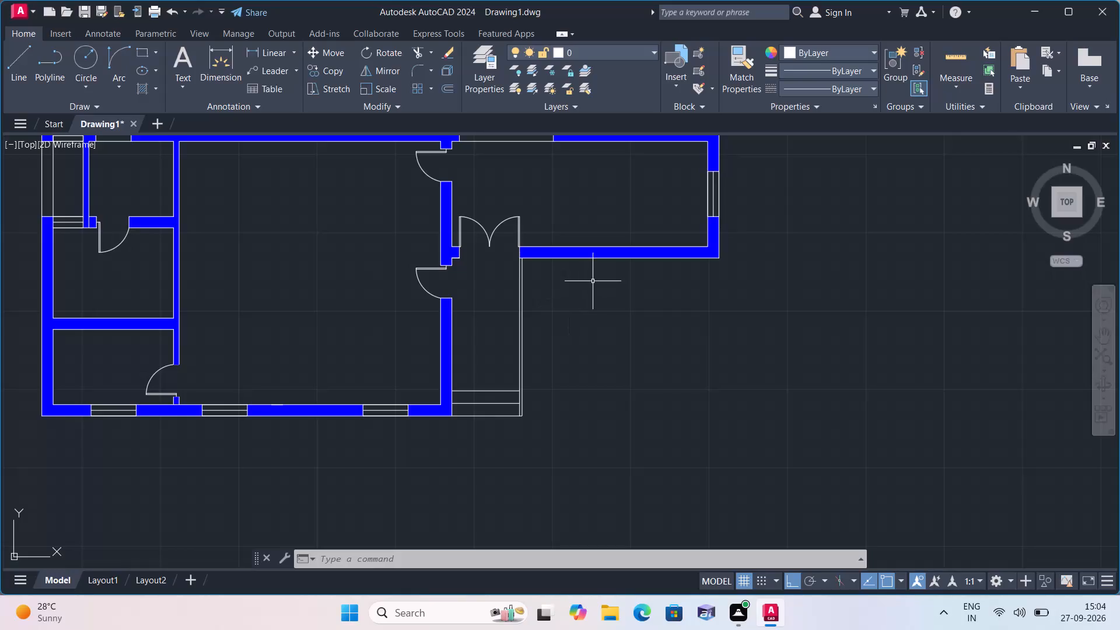
# Draw a vertical line across the double-door room, from the wall corner at the east end of the north opening to the south wall.
pyautogui.moveTo(593, 281); pyautogui.dragTo(610, 380, button='middle')
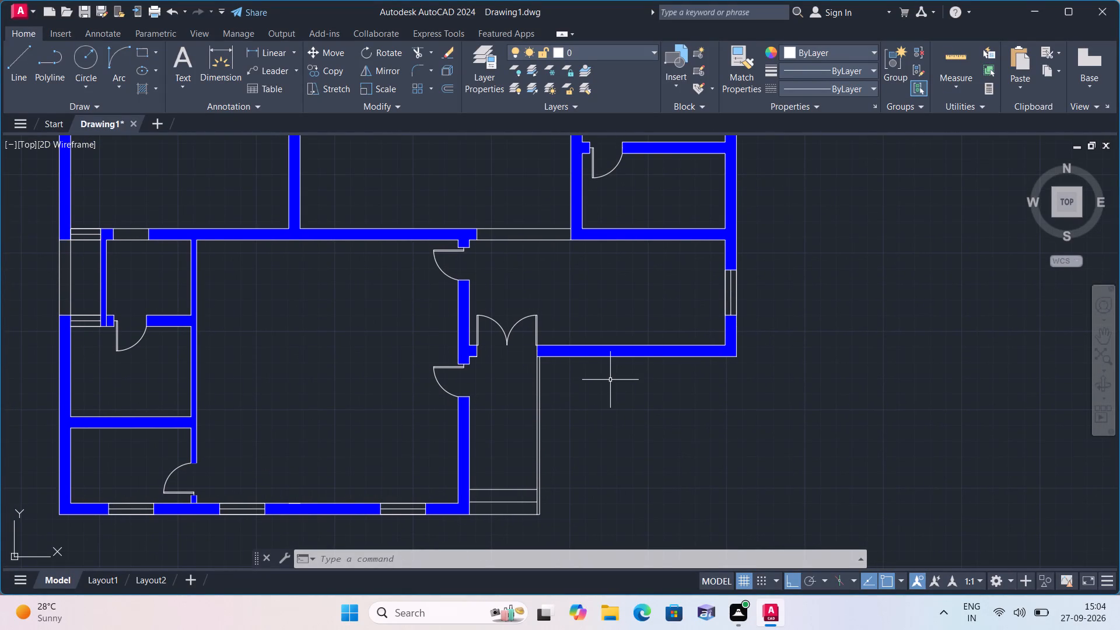
pyautogui.write('l')
pyautogui.press('space')
pyautogui.scroll(1, 583, 262)
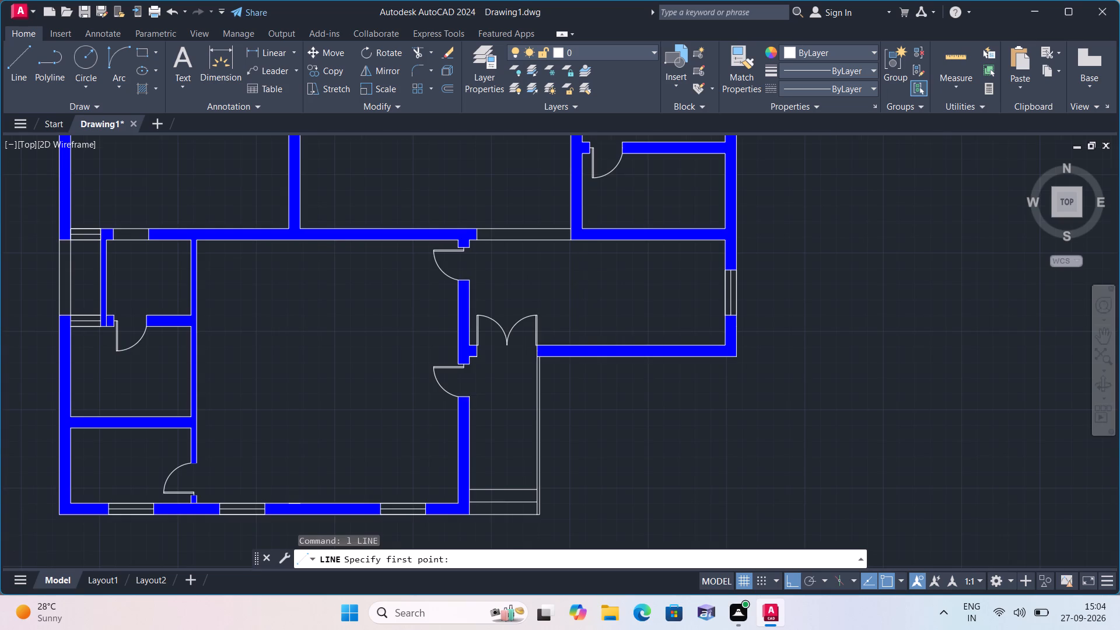
pyautogui.scroll(1, 583, 262)
pyautogui.click(544, 207)
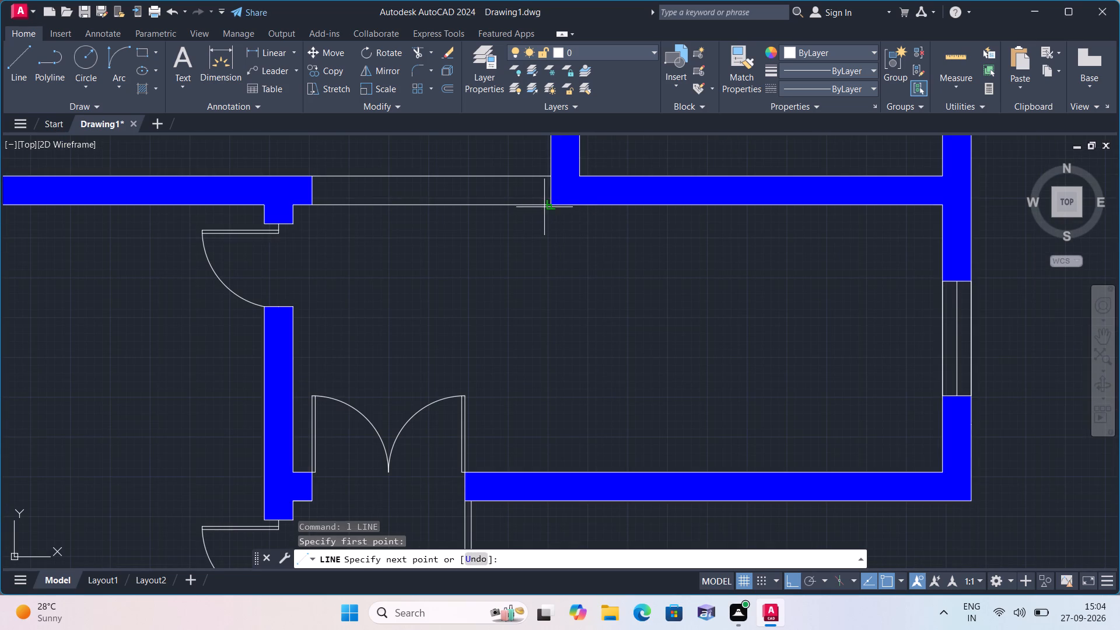
pyautogui.click(553, 472)
pyautogui.press('space')
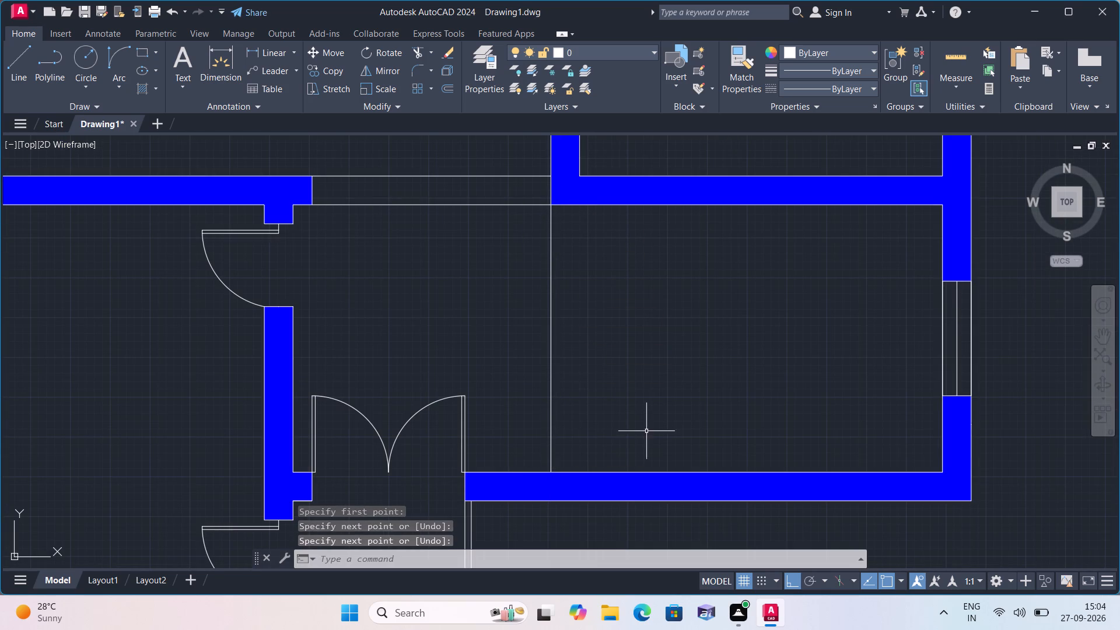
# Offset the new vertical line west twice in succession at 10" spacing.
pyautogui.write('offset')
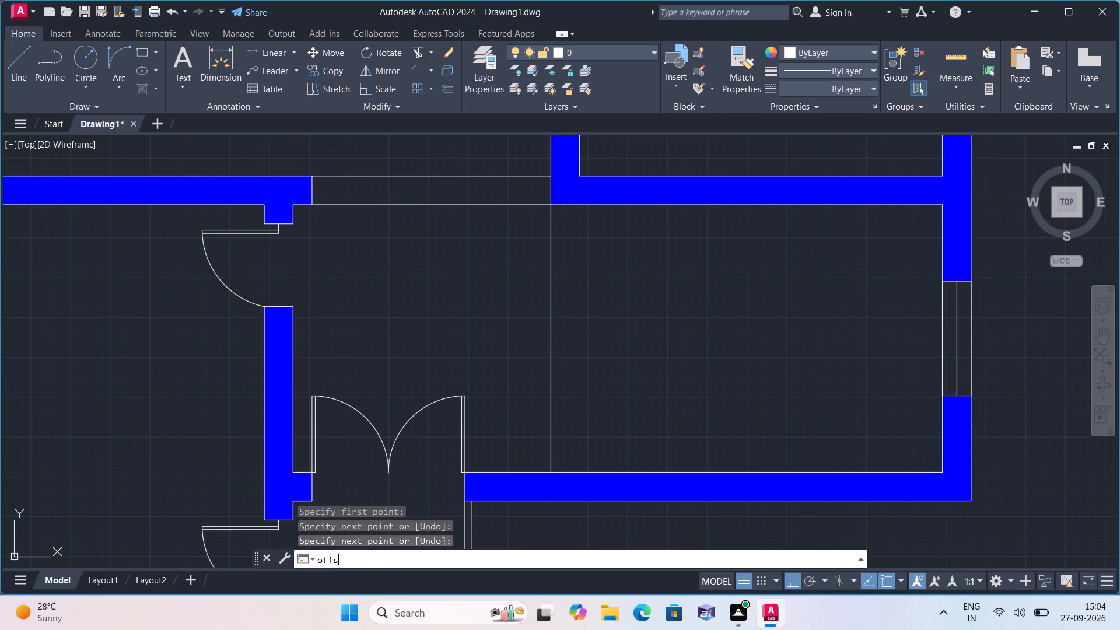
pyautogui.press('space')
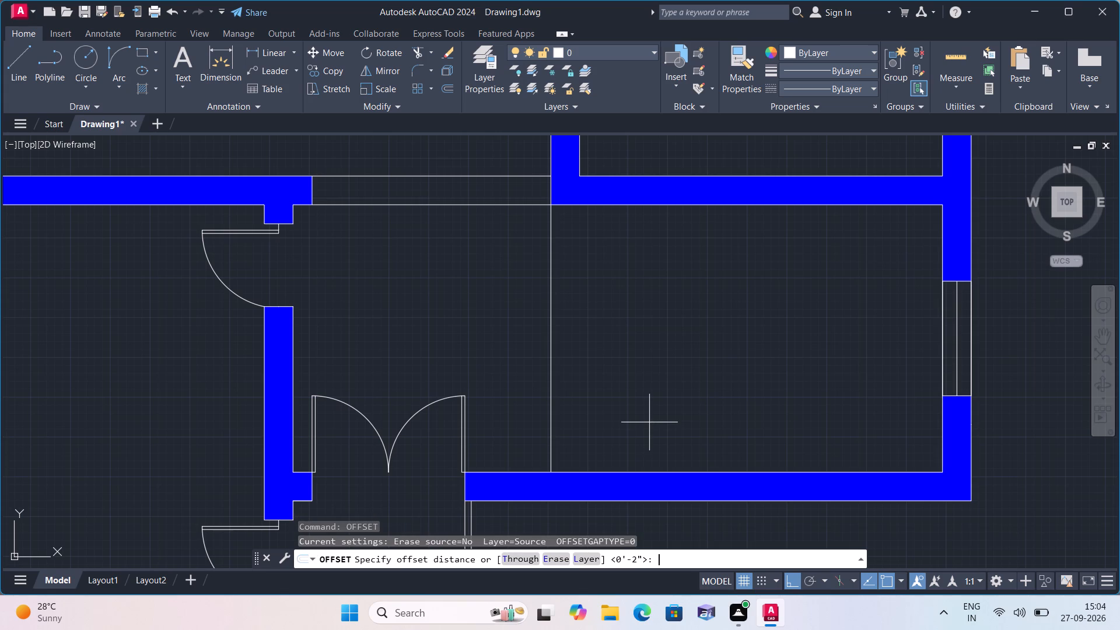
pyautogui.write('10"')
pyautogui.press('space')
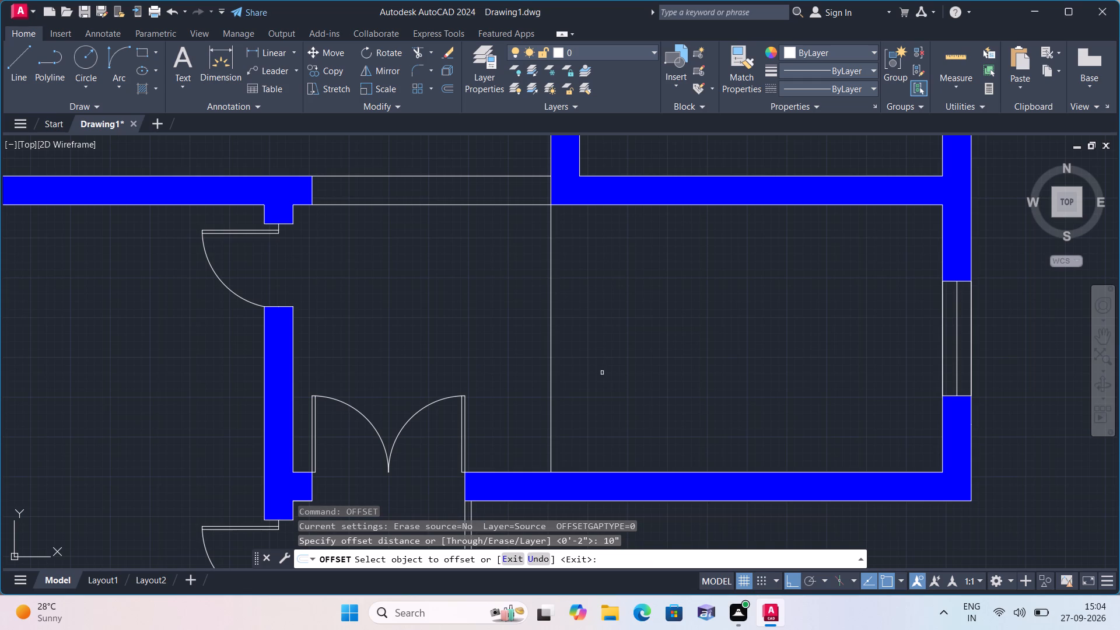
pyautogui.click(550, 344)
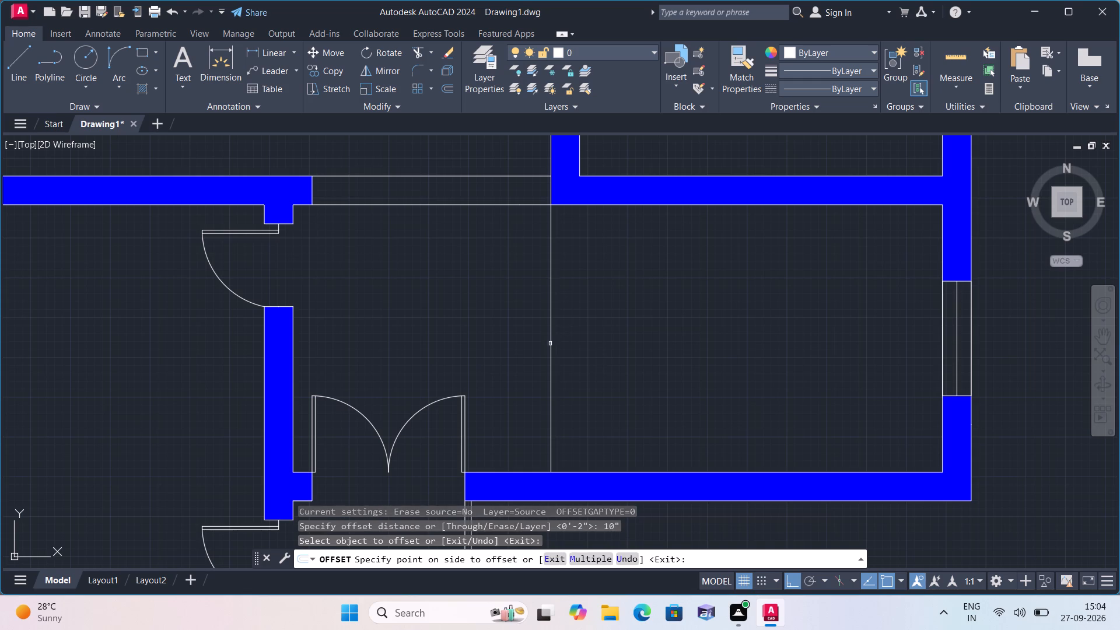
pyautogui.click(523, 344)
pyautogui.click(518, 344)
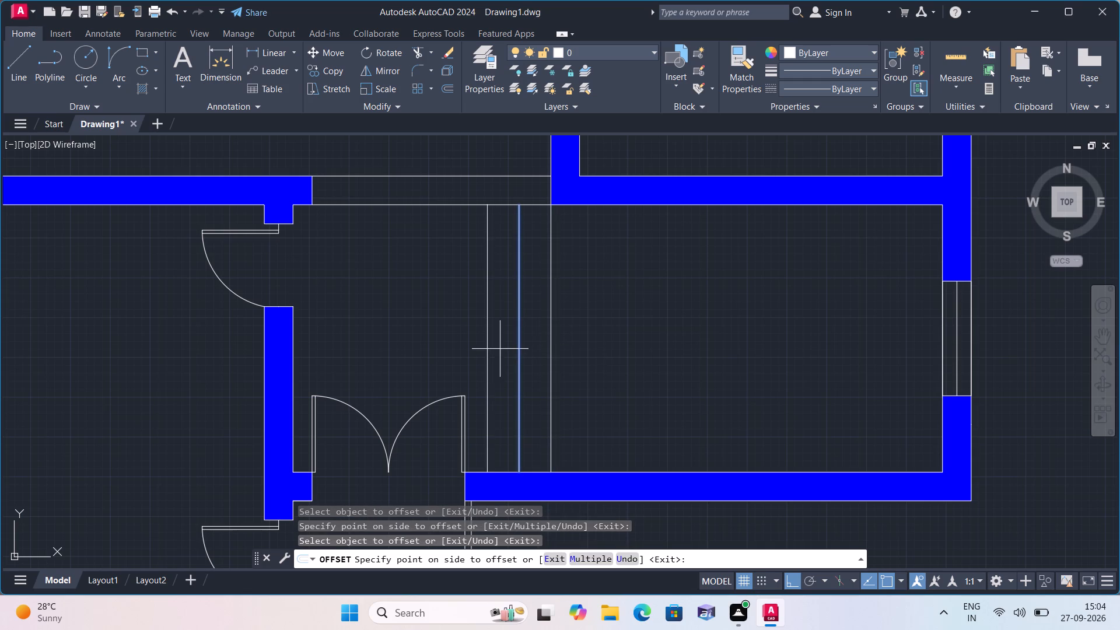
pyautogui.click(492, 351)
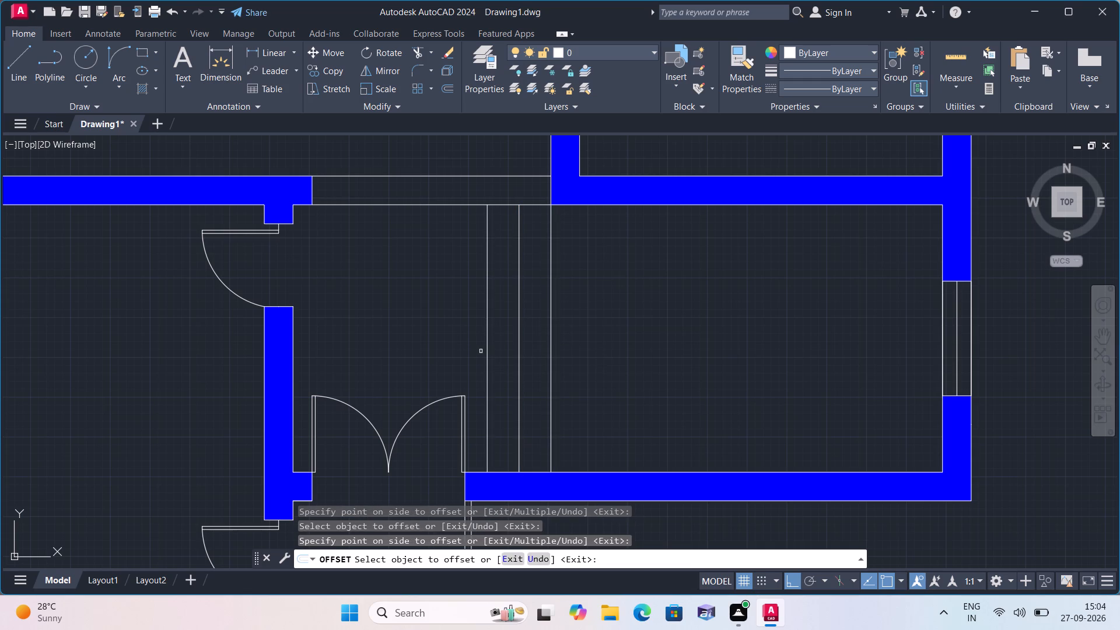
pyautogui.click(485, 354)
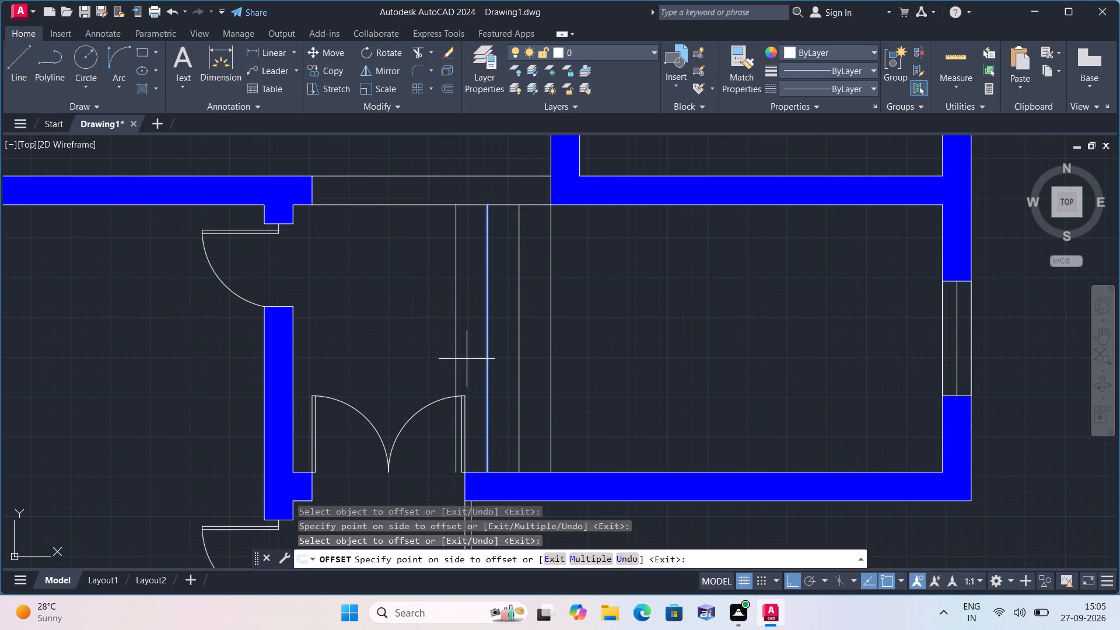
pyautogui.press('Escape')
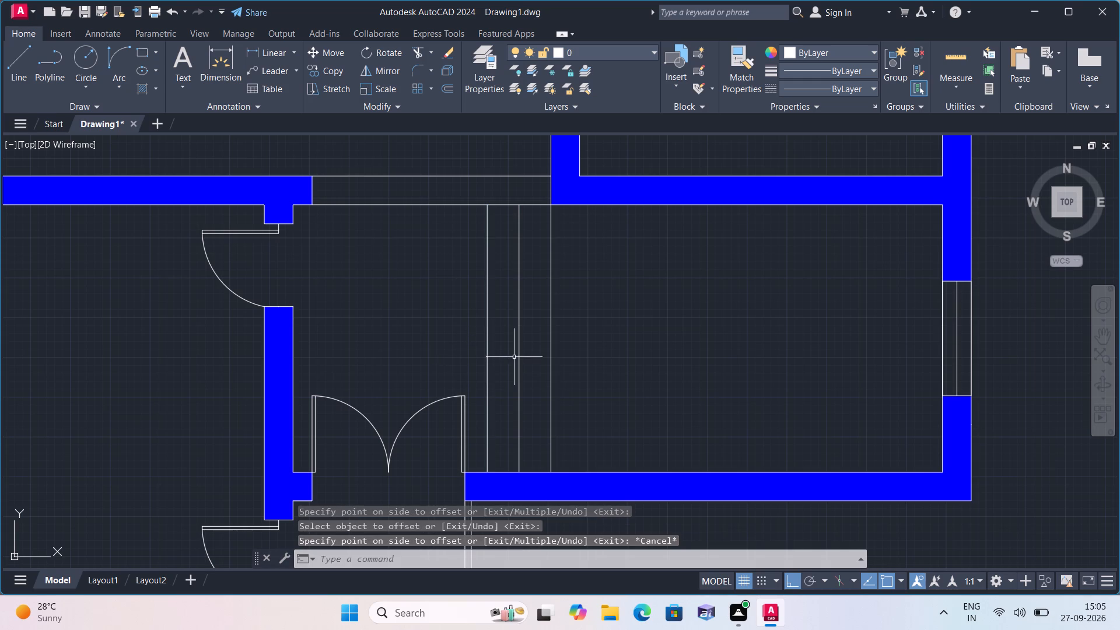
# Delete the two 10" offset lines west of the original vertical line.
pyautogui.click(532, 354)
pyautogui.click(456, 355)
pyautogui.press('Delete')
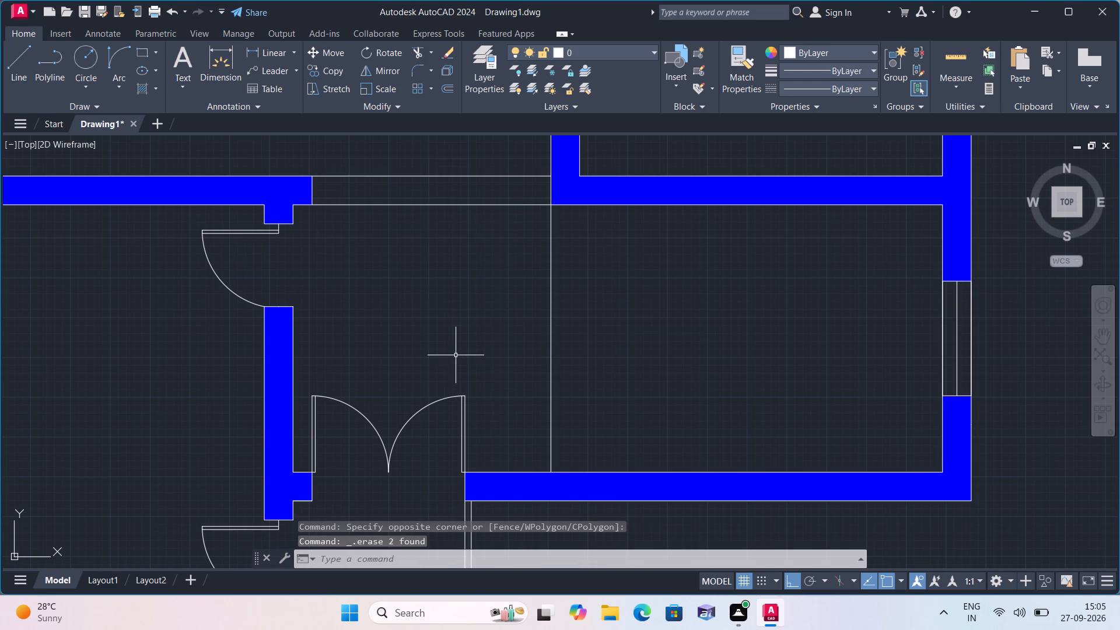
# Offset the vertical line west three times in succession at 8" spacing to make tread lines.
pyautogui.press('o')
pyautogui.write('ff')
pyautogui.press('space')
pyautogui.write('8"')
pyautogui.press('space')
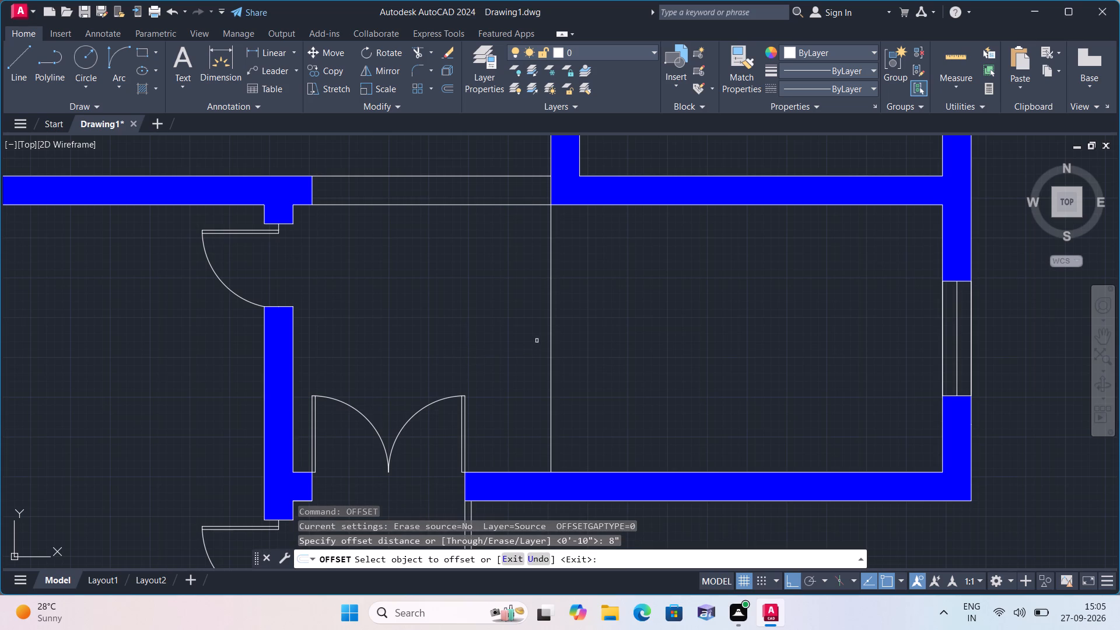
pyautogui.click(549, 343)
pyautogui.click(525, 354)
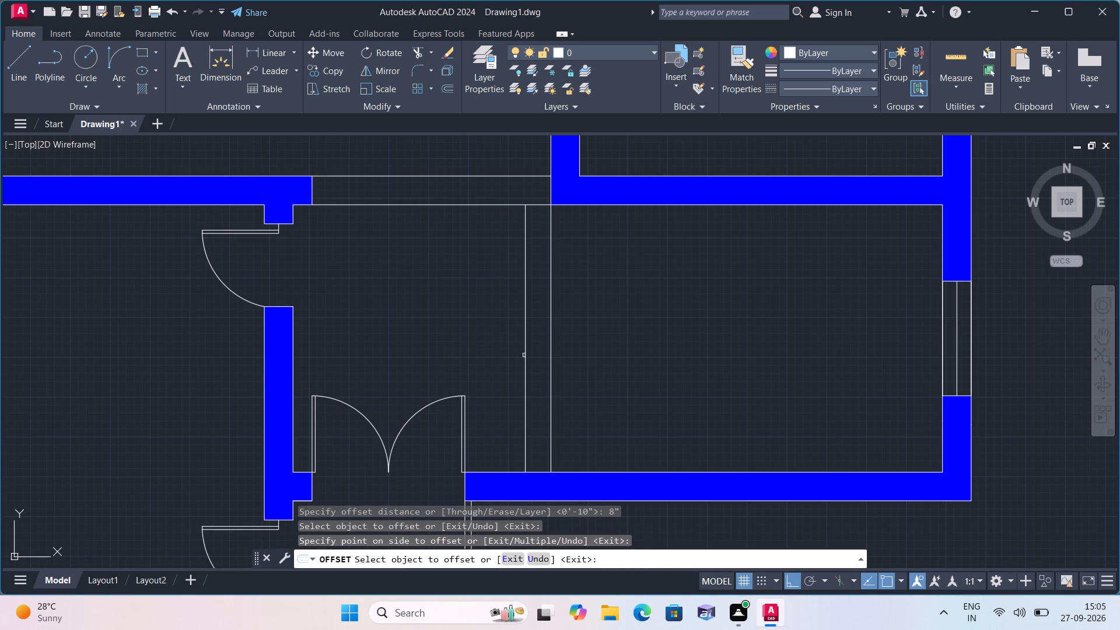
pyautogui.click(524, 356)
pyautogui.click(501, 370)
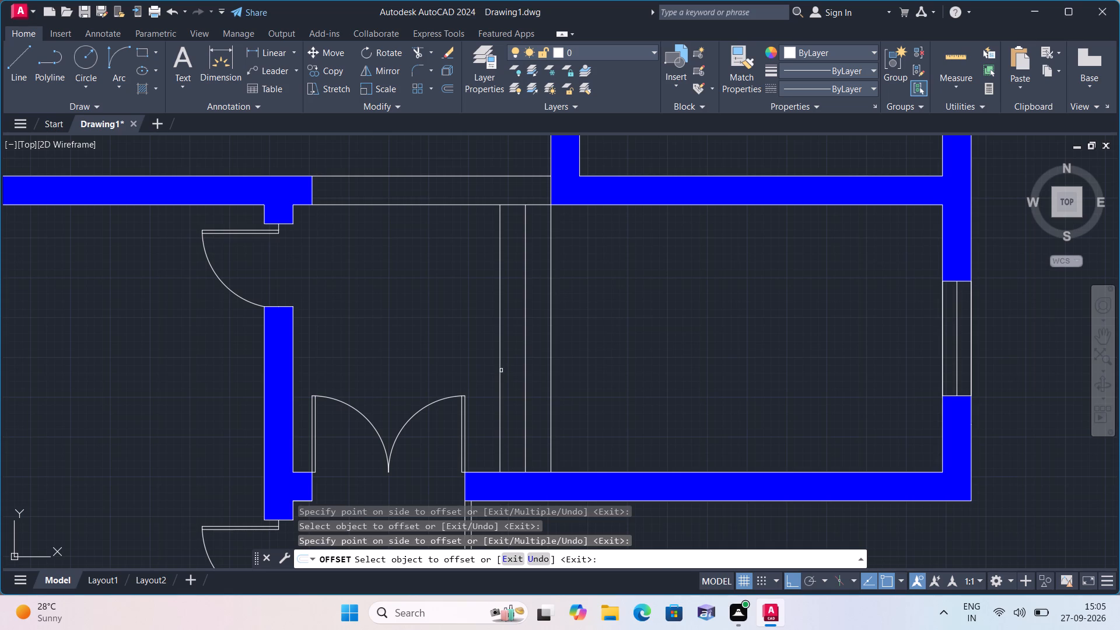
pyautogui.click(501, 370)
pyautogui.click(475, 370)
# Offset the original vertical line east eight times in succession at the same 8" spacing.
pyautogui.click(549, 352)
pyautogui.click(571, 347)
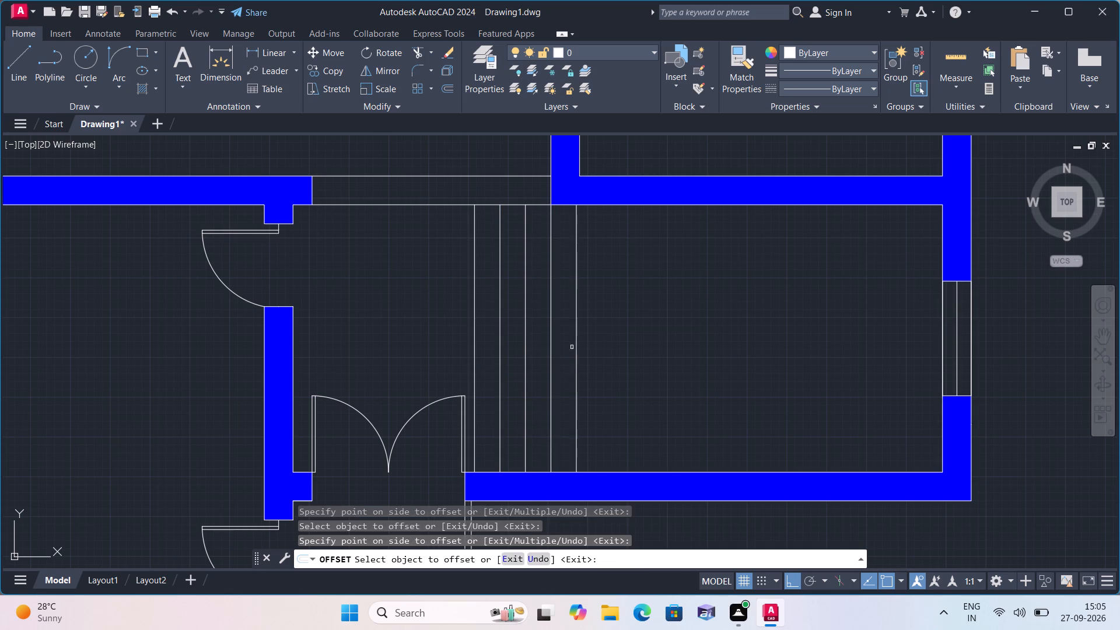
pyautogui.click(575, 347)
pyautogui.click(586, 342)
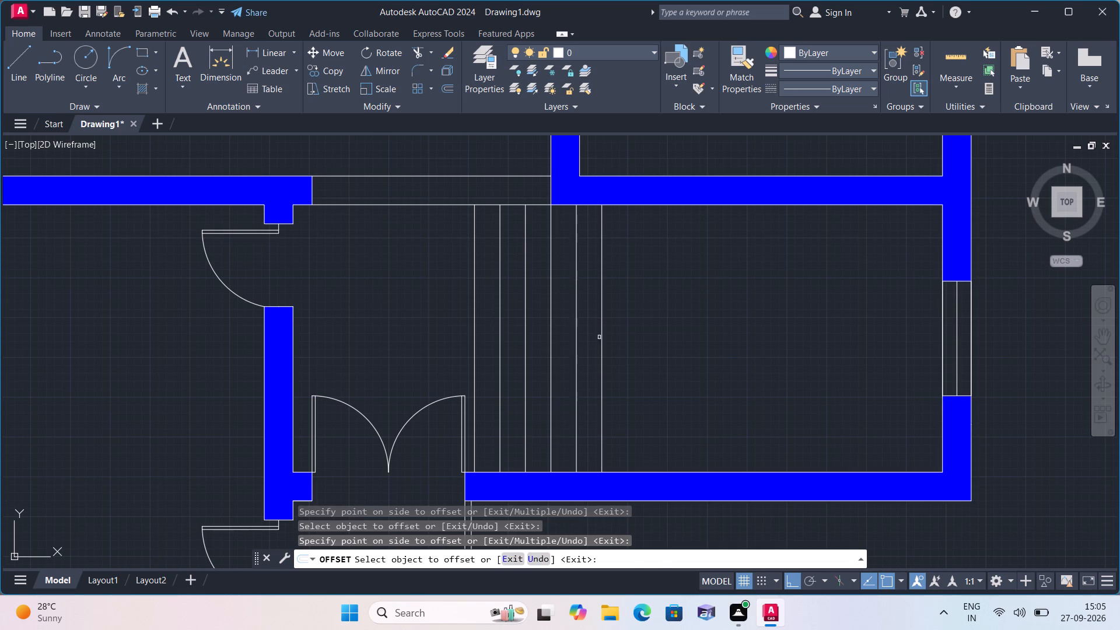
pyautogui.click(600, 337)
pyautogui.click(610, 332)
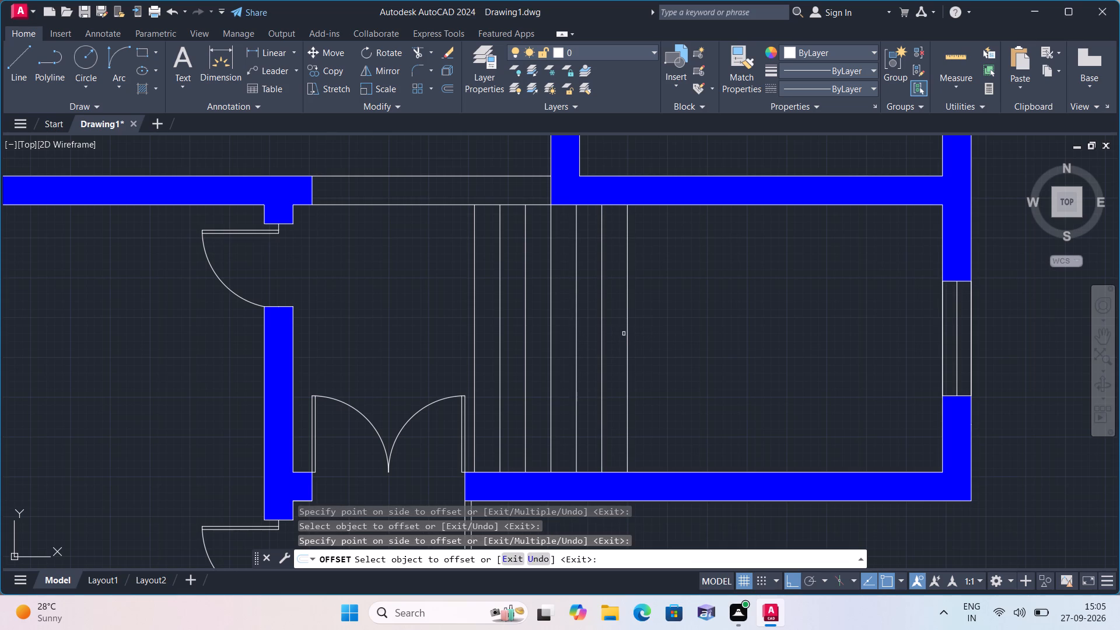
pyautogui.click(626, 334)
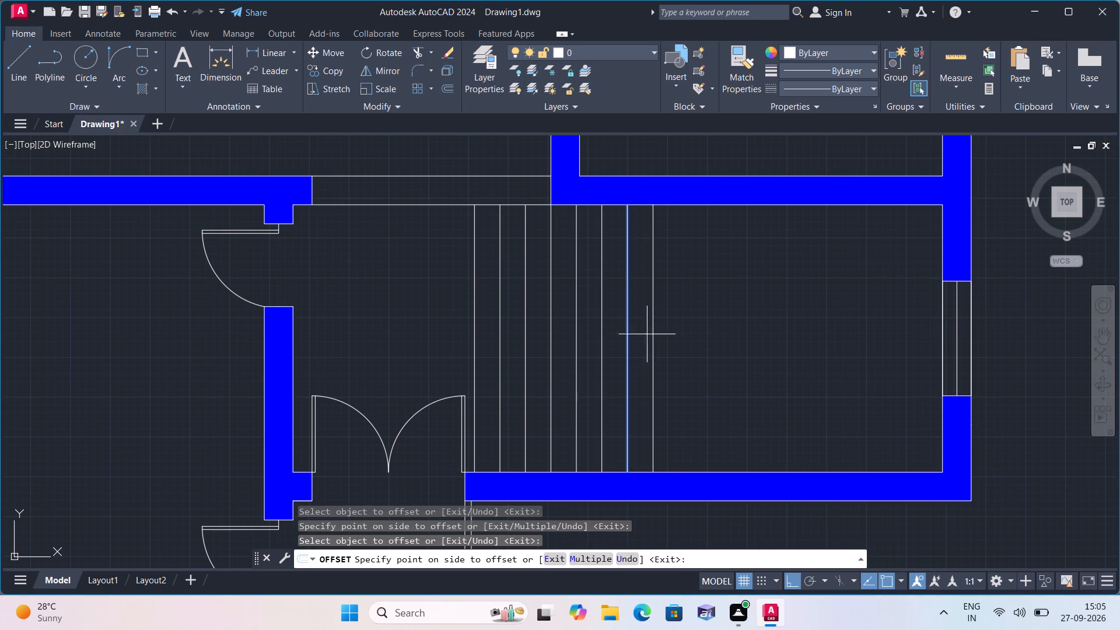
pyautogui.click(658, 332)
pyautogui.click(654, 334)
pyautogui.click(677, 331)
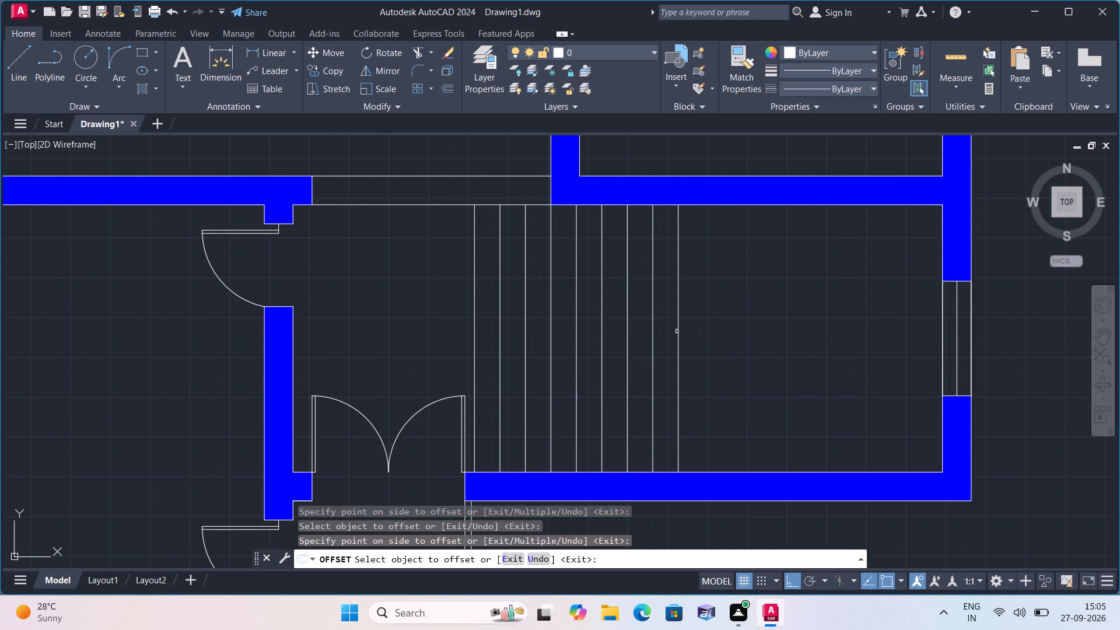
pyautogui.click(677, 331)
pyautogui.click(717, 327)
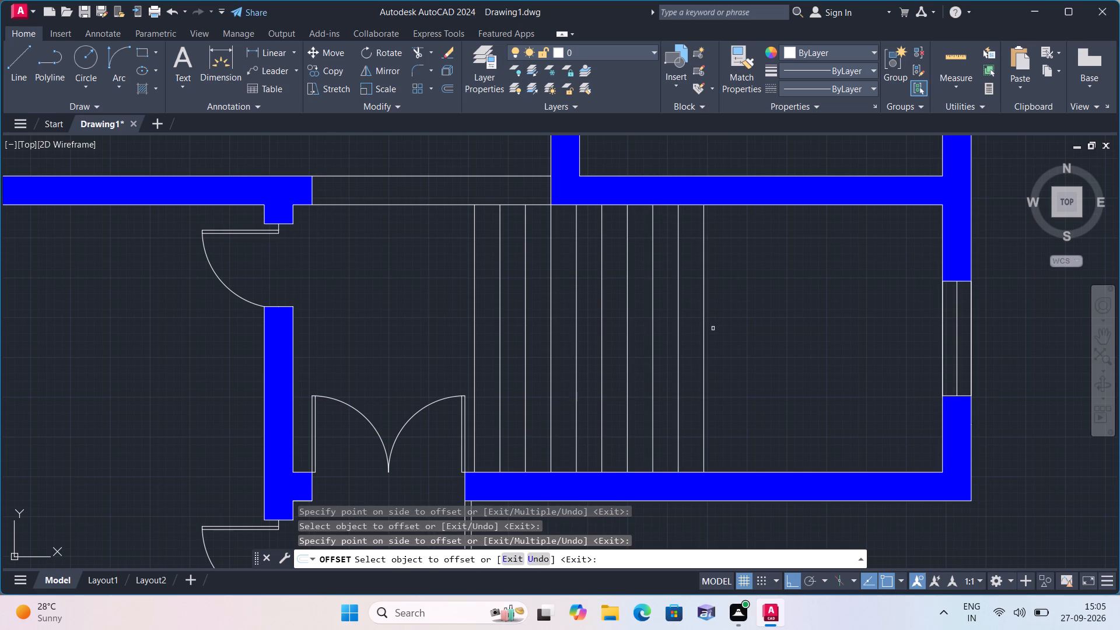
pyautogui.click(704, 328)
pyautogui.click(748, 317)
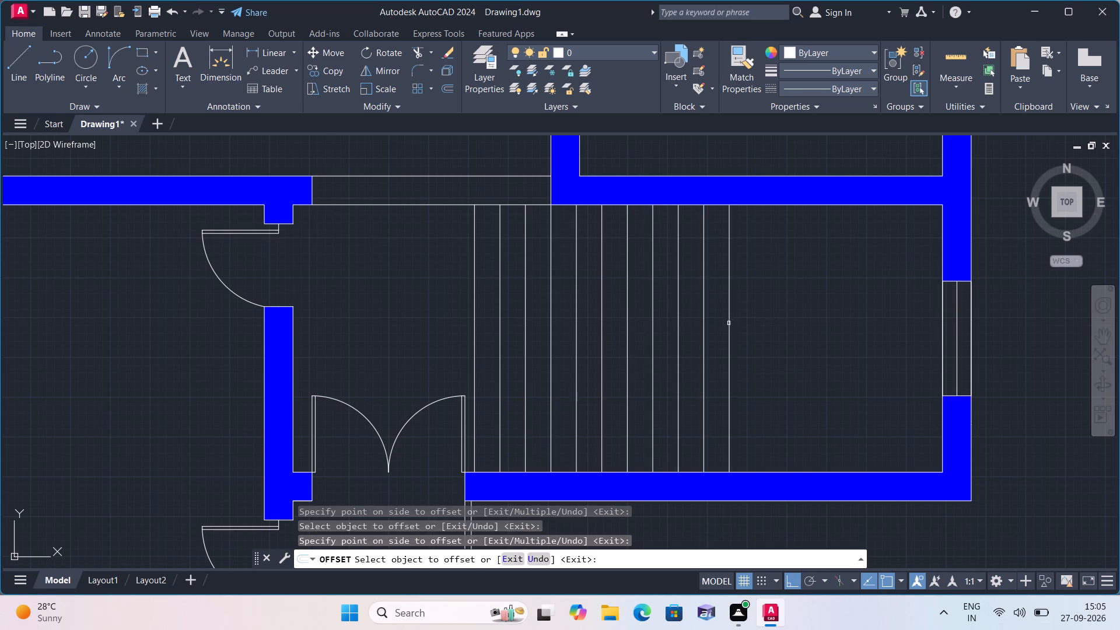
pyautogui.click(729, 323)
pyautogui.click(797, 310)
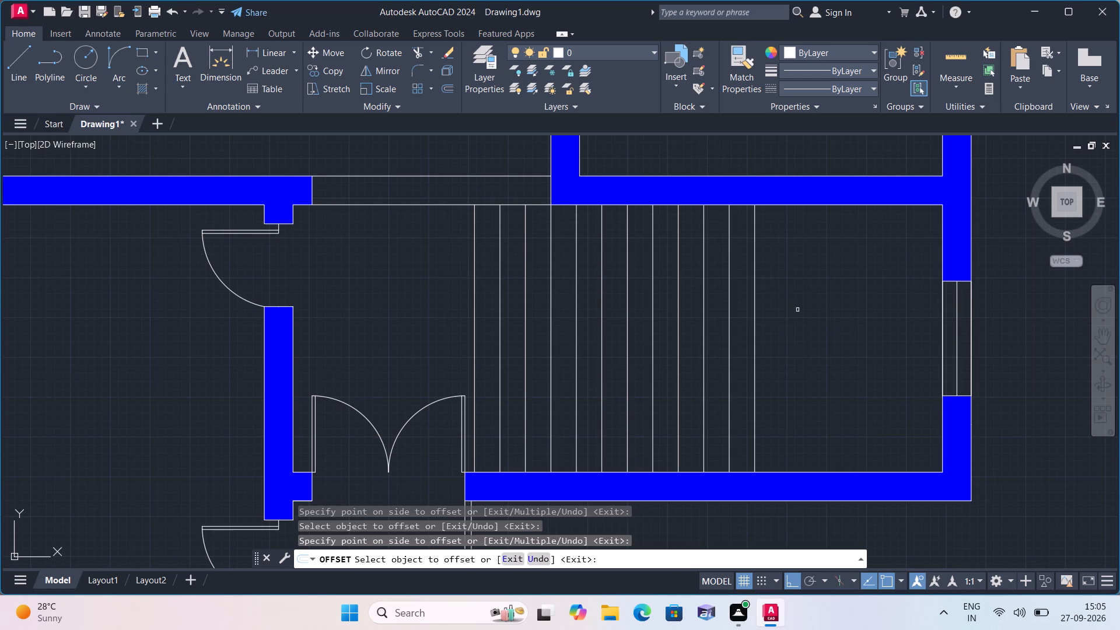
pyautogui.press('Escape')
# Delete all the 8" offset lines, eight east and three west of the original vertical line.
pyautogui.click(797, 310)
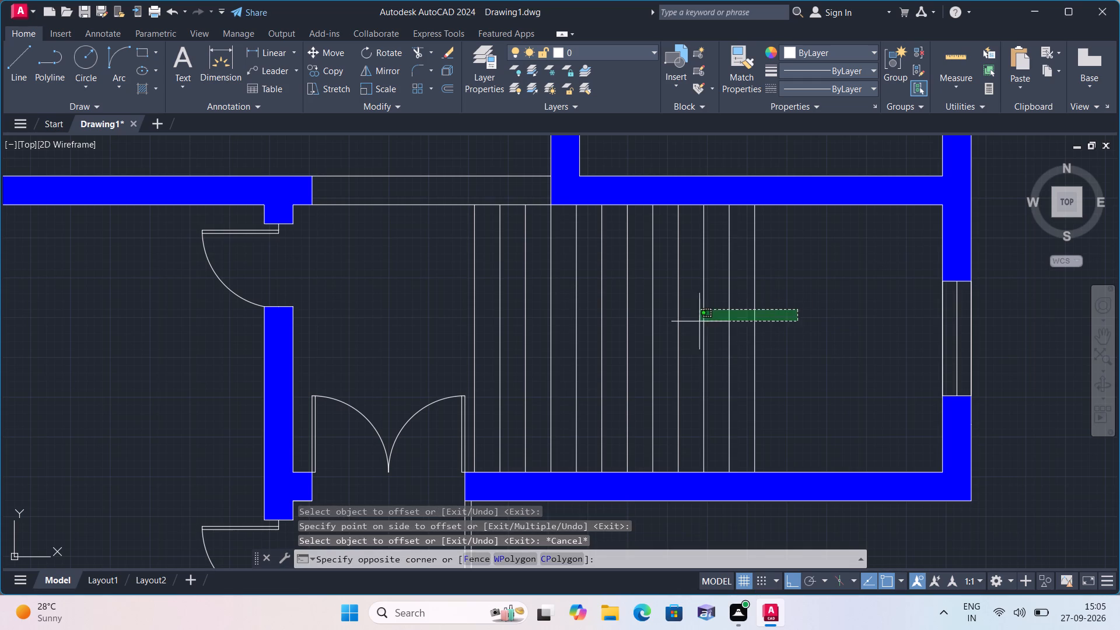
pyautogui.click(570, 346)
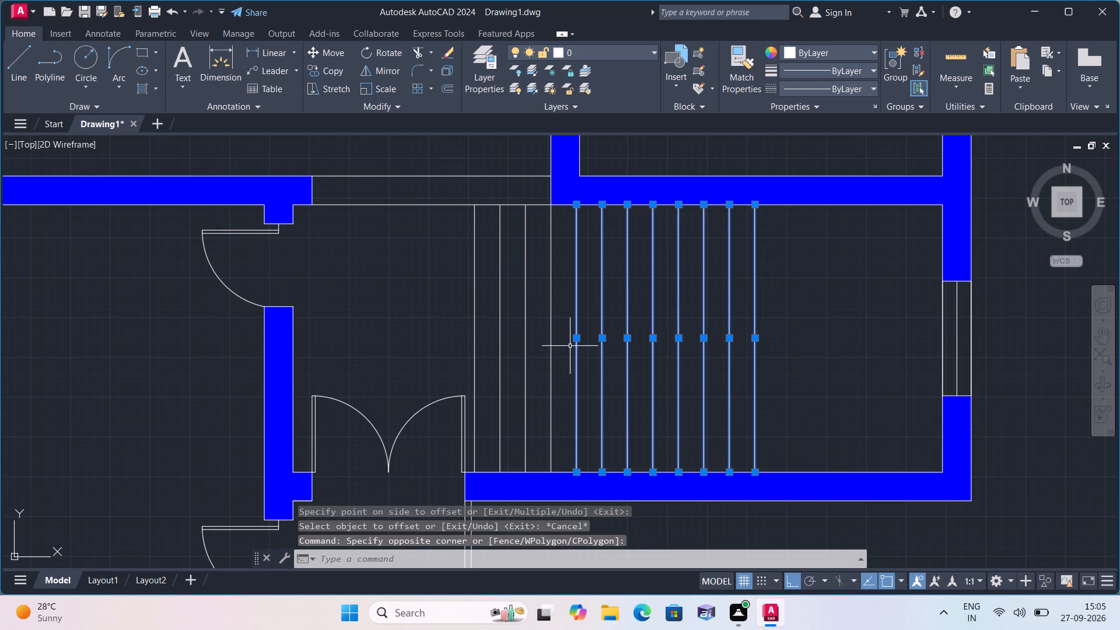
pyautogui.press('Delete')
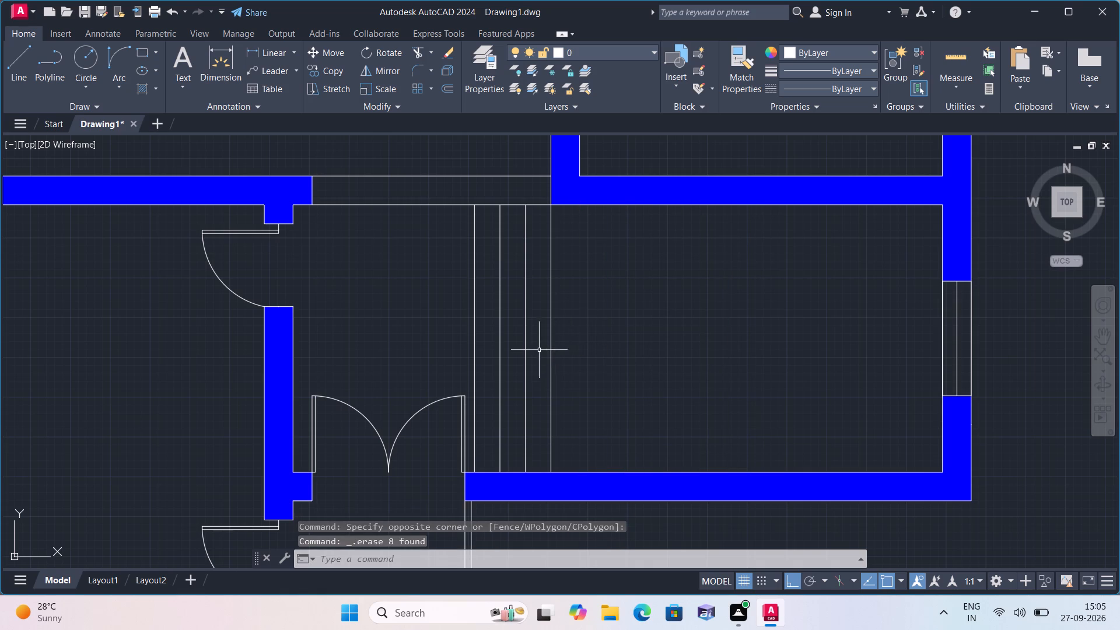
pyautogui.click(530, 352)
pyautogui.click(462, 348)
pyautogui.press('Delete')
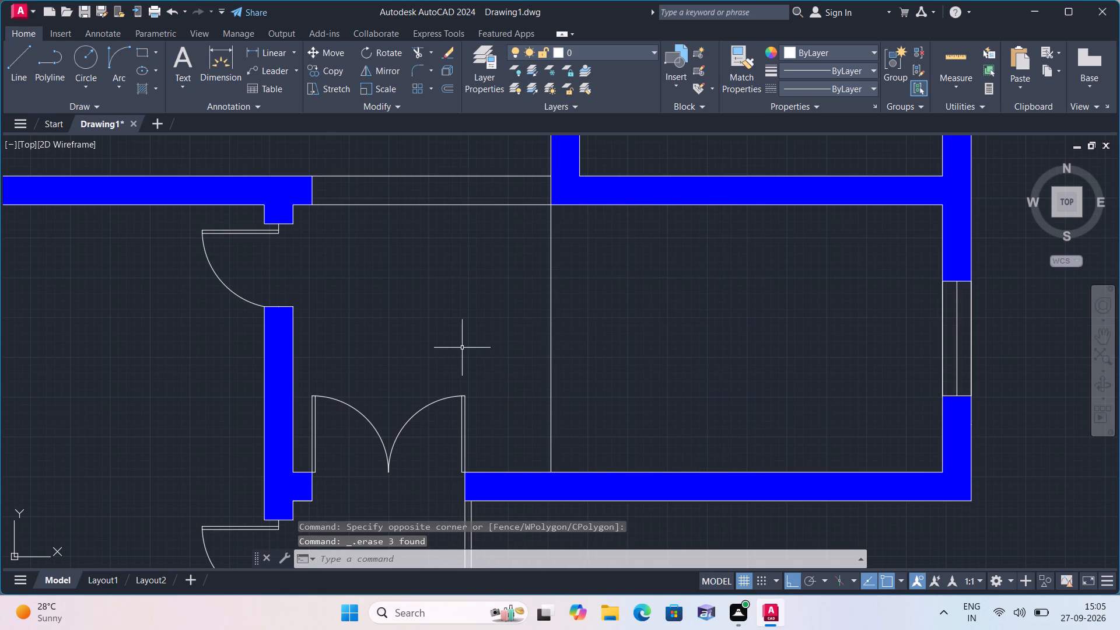
# Offset the original vertical line west three times in succession at 9" spacing to make tread lines.
pyautogui.write('off')
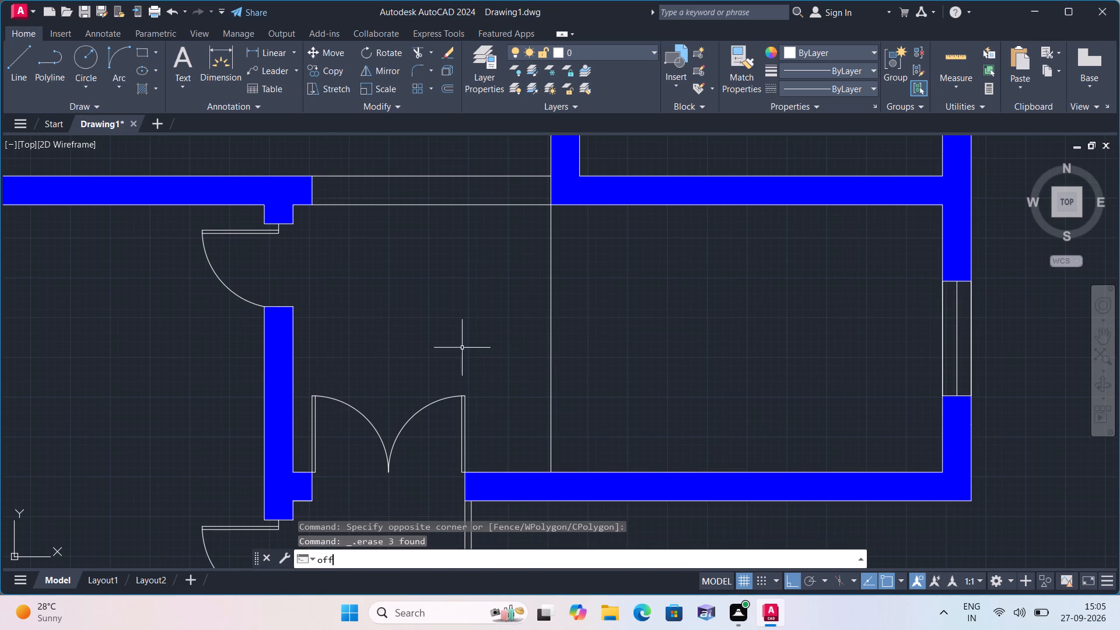
pyautogui.press('space')
pyautogui.write('9"')
pyautogui.press('space')
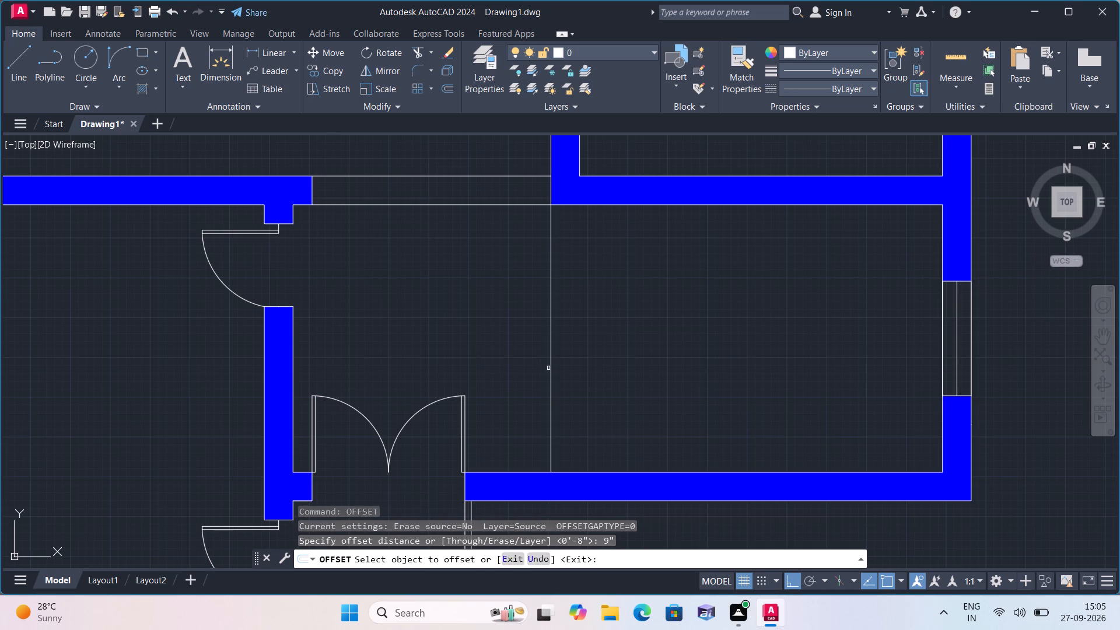
pyautogui.click(549, 372)
pyautogui.click(514, 390)
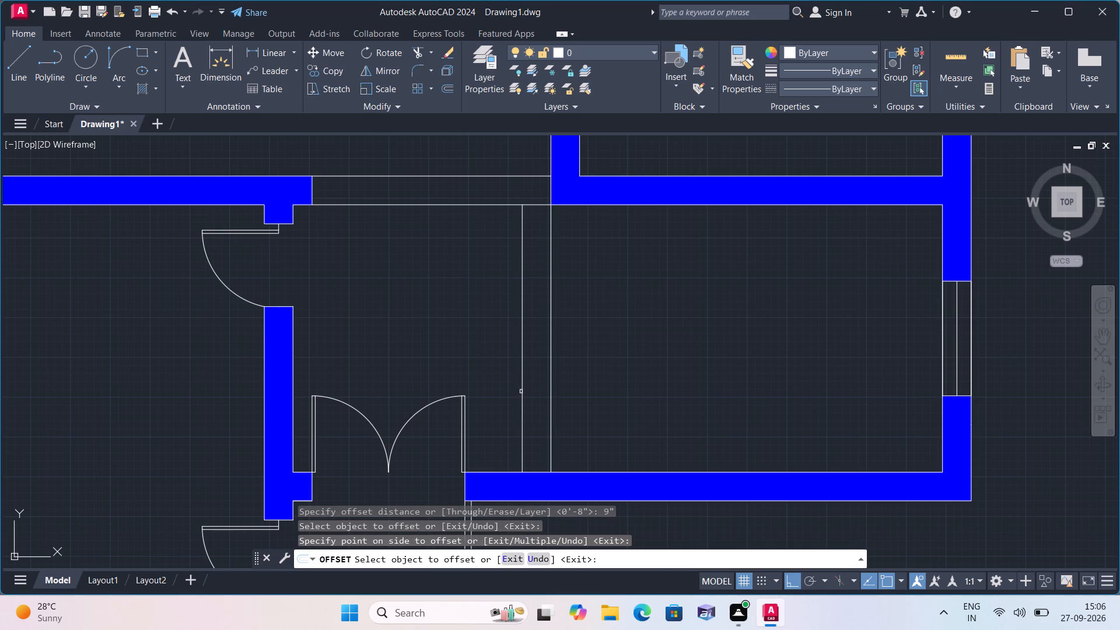
pyautogui.click(523, 391)
pyautogui.click(493, 399)
pyautogui.click(493, 398)
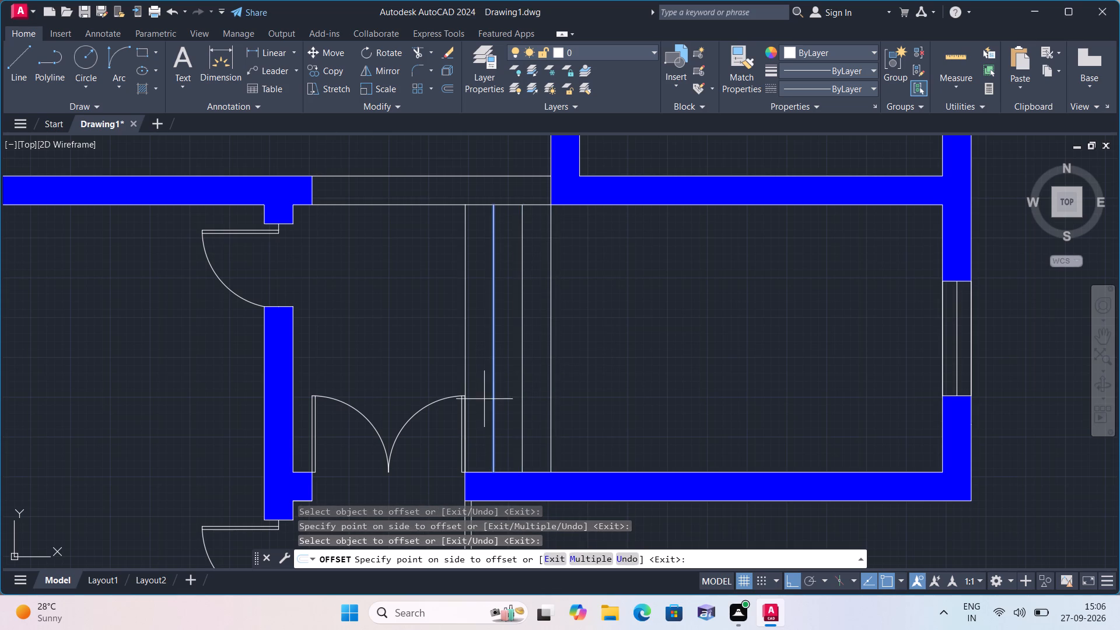
pyautogui.click(482, 400)
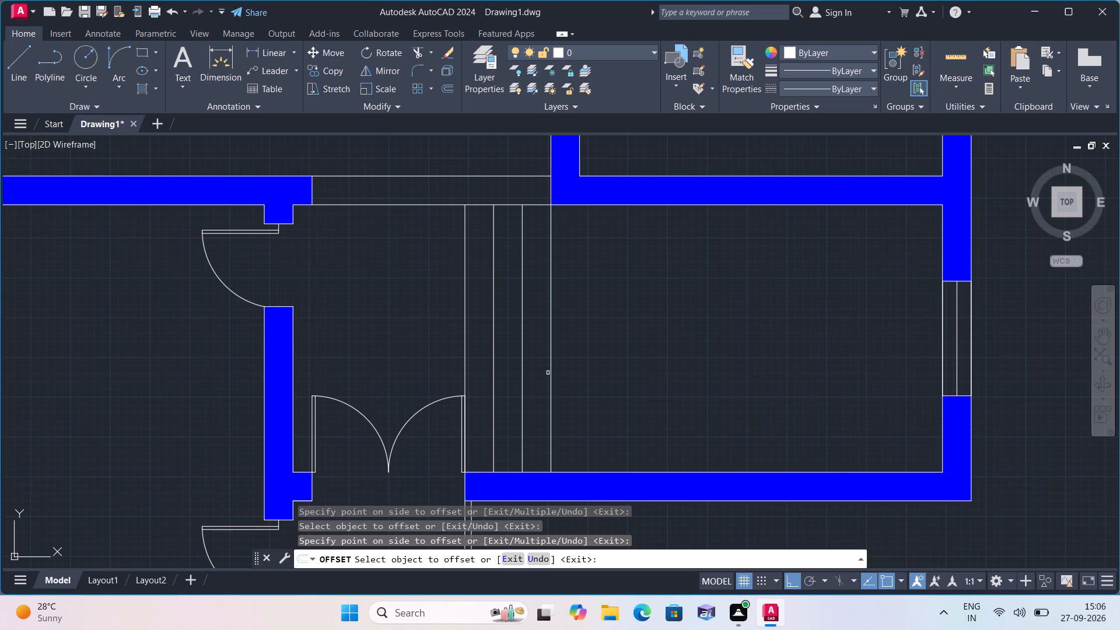
# Offset the original vertical line east eight times in succession at 9" spacing to continue the tread lines.
pyautogui.click(551, 374)
pyautogui.click(565, 373)
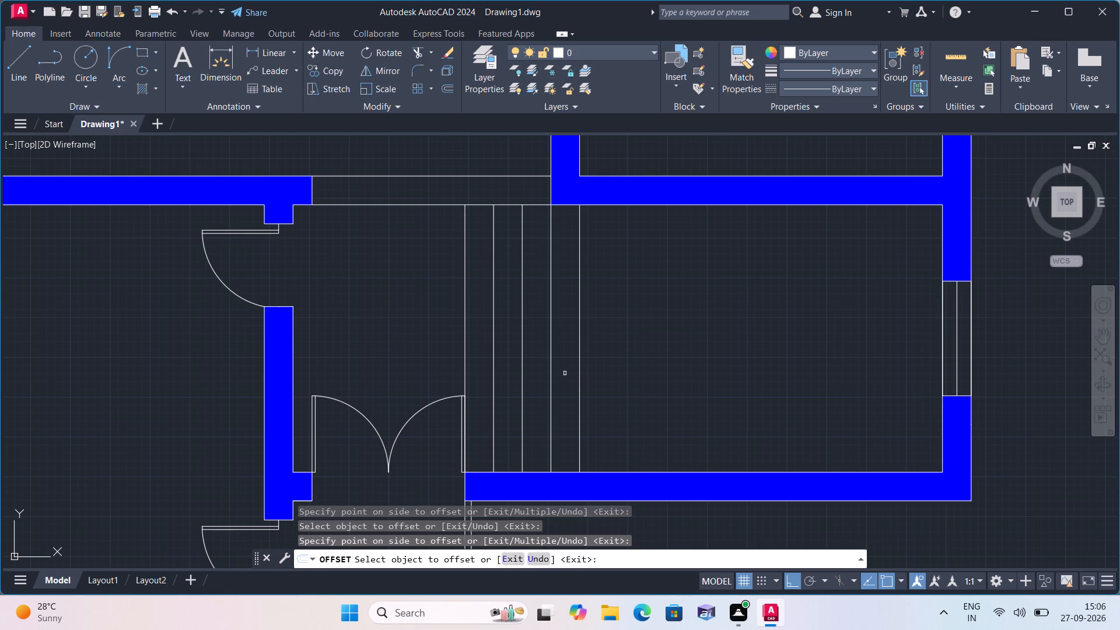
pyautogui.click(577, 374)
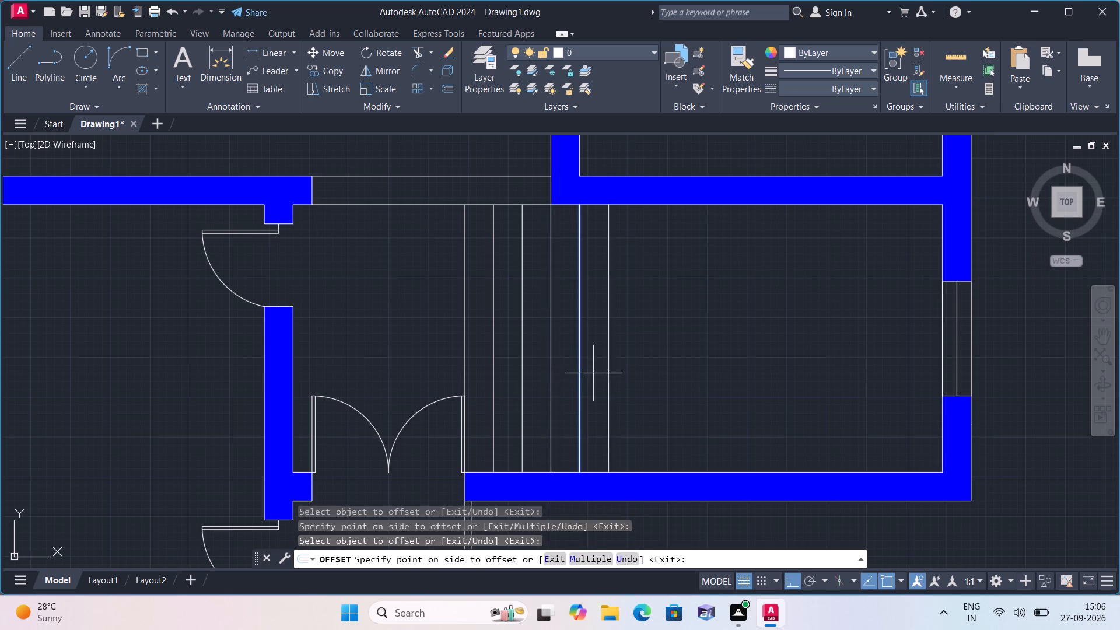
pyautogui.click(615, 372)
pyautogui.click(611, 371)
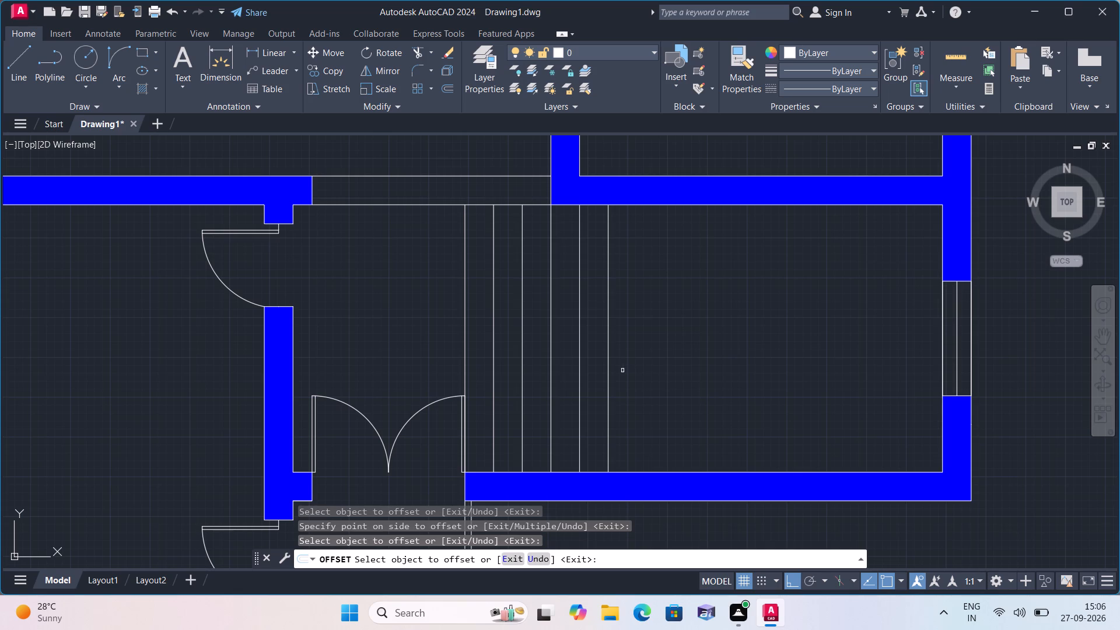
pyautogui.click(610, 369)
pyautogui.click(637, 367)
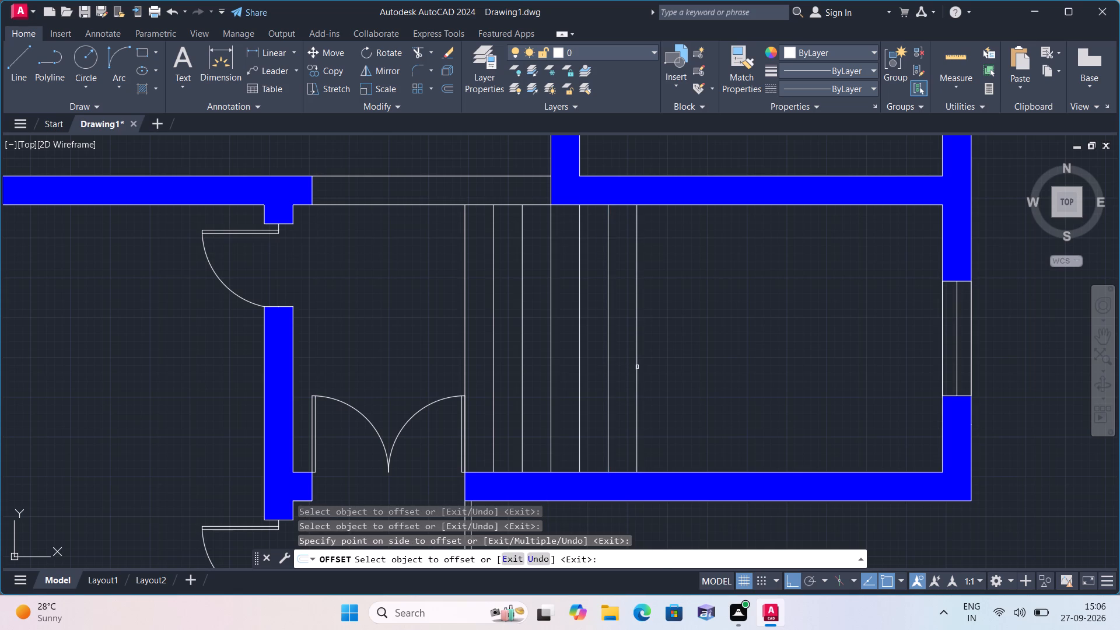
pyautogui.click(637, 367)
pyautogui.click(661, 367)
pyautogui.click(666, 368)
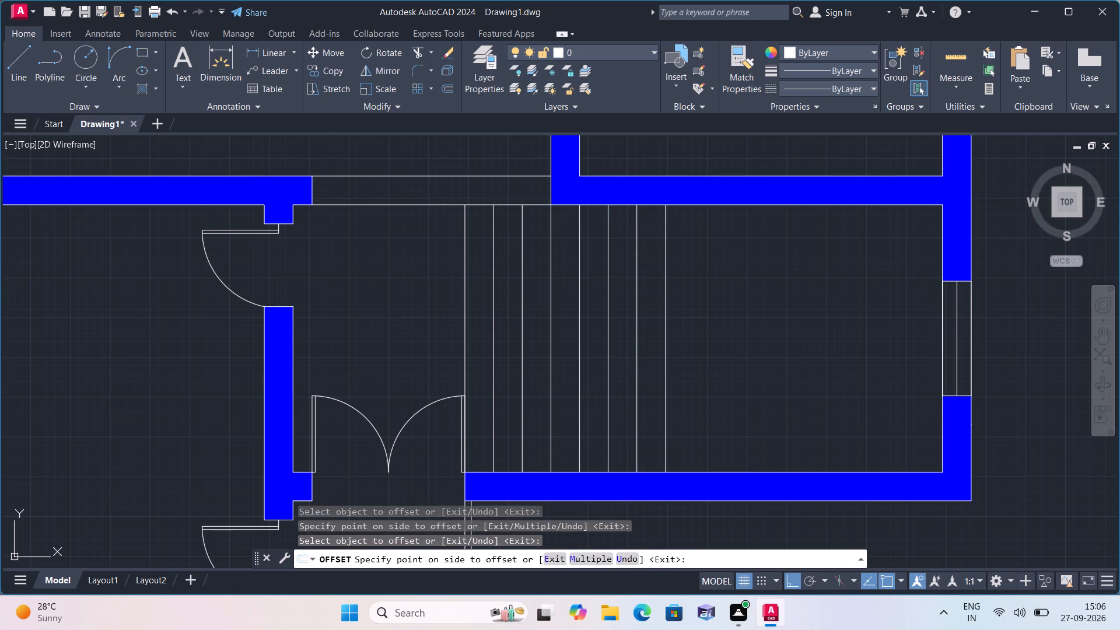
pyautogui.click(736, 363)
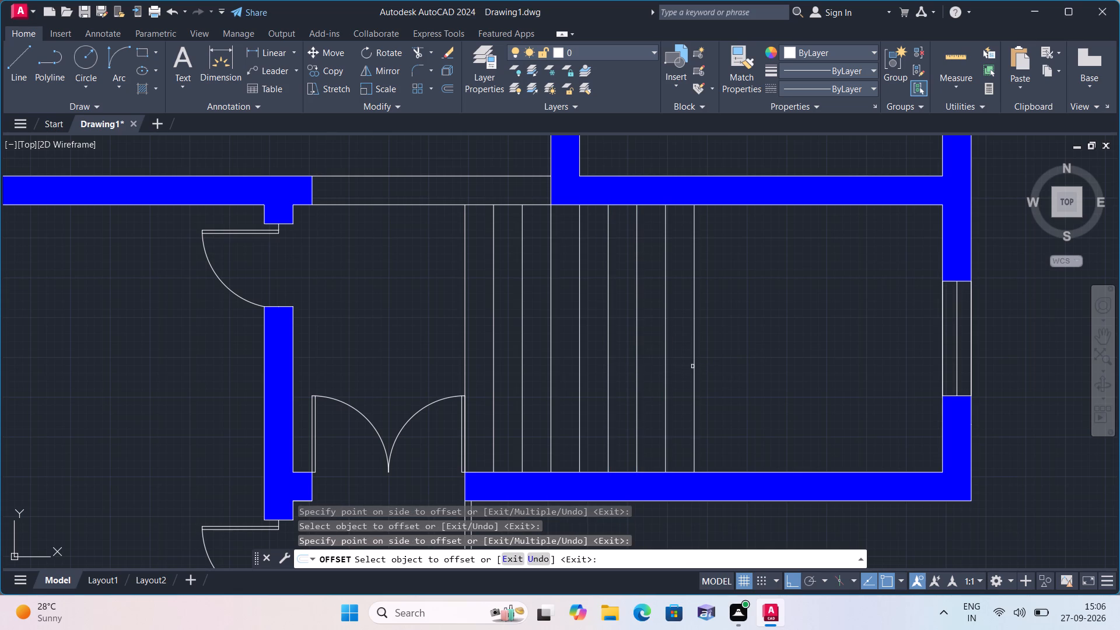
pyautogui.click(692, 366)
pyautogui.click(713, 366)
pyautogui.click(722, 369)
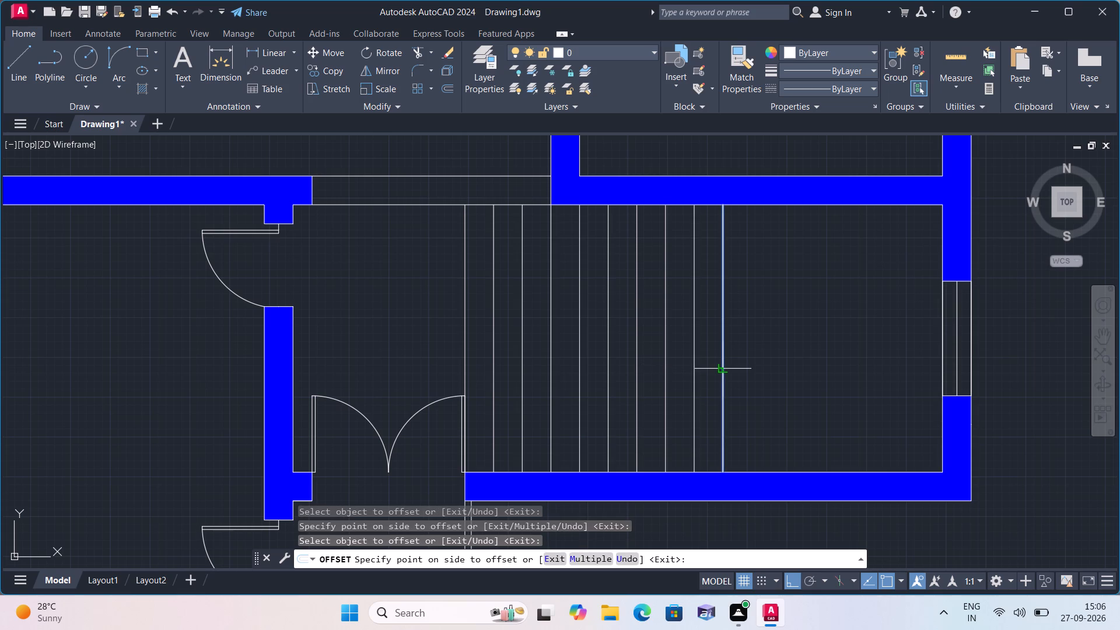
pyautogui.click(750, 369)
pyautogui.click(750, 369)
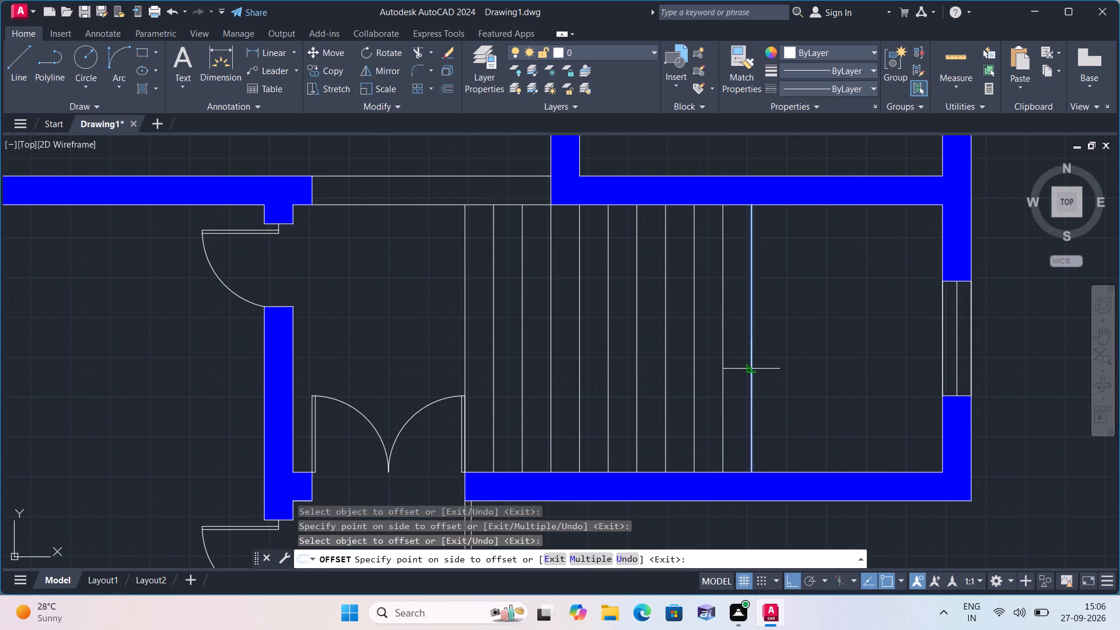
pyautogui.click(816, 358)
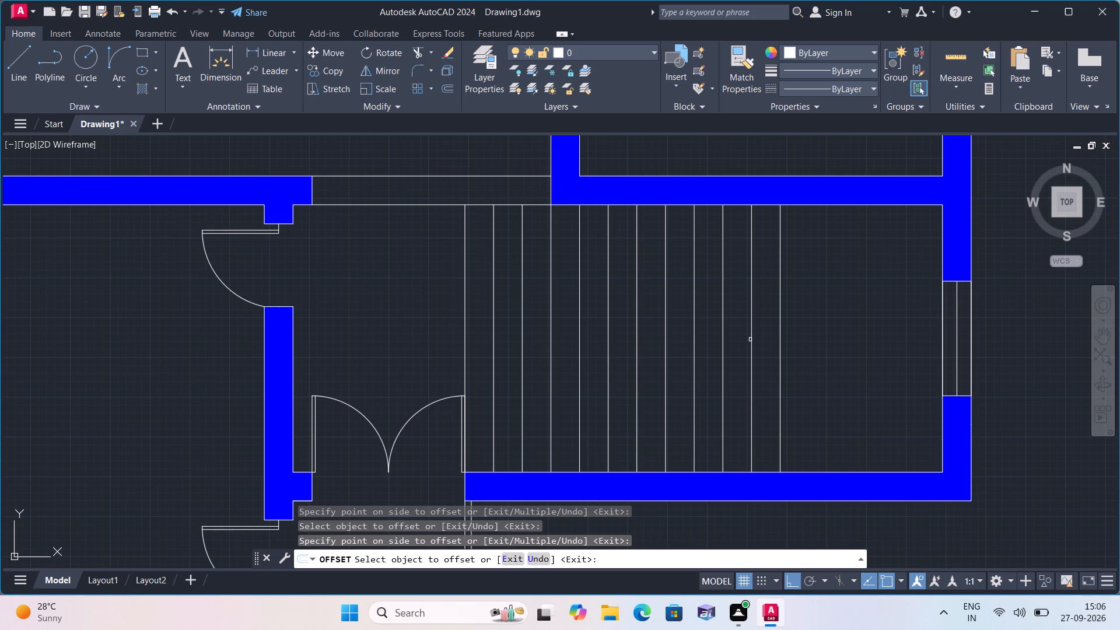
pyautogui.scroll(-1, 750, 339)
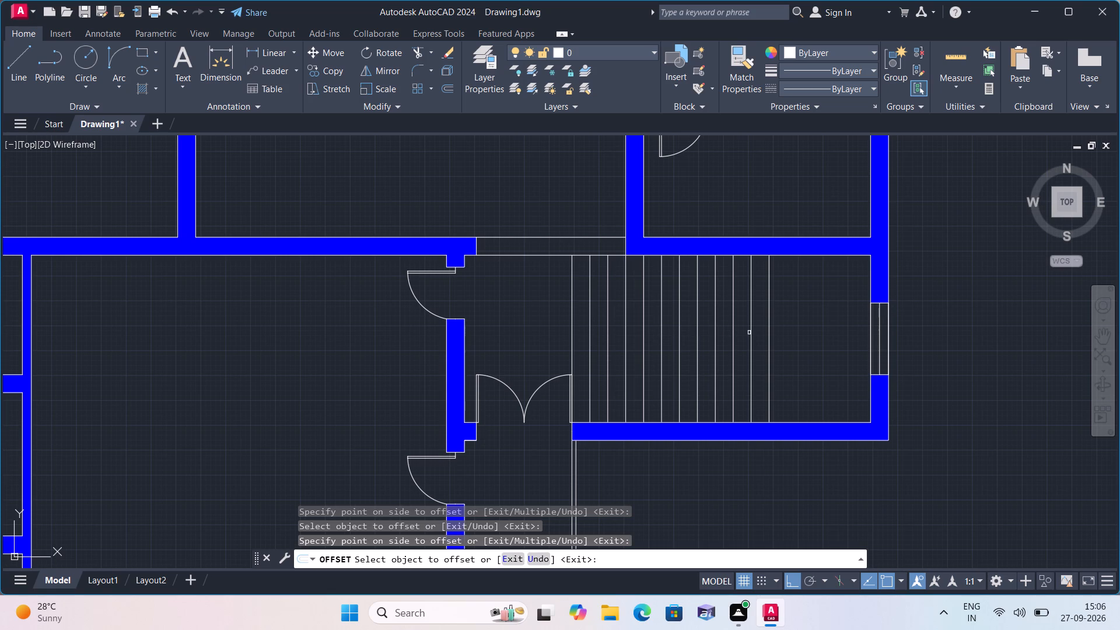
pyautogui.press('Escape')
# Draw a horizontal line across all the treads, from the easternmost tread line's midpoint to the westernmost tread line.
pyautogui.write('l')
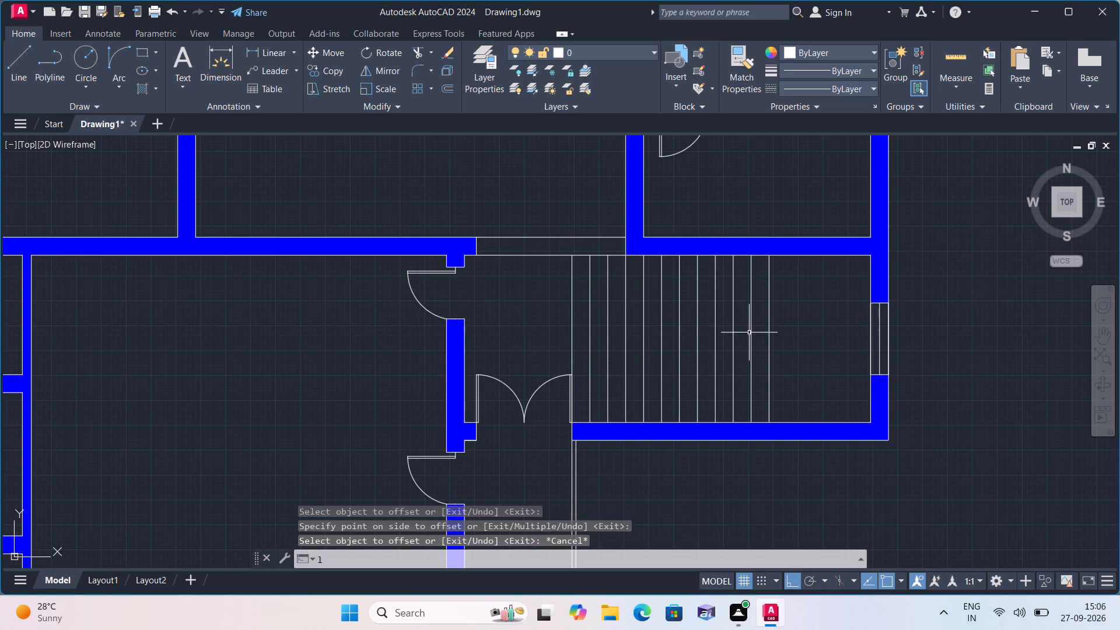
pyautogui.press('space')
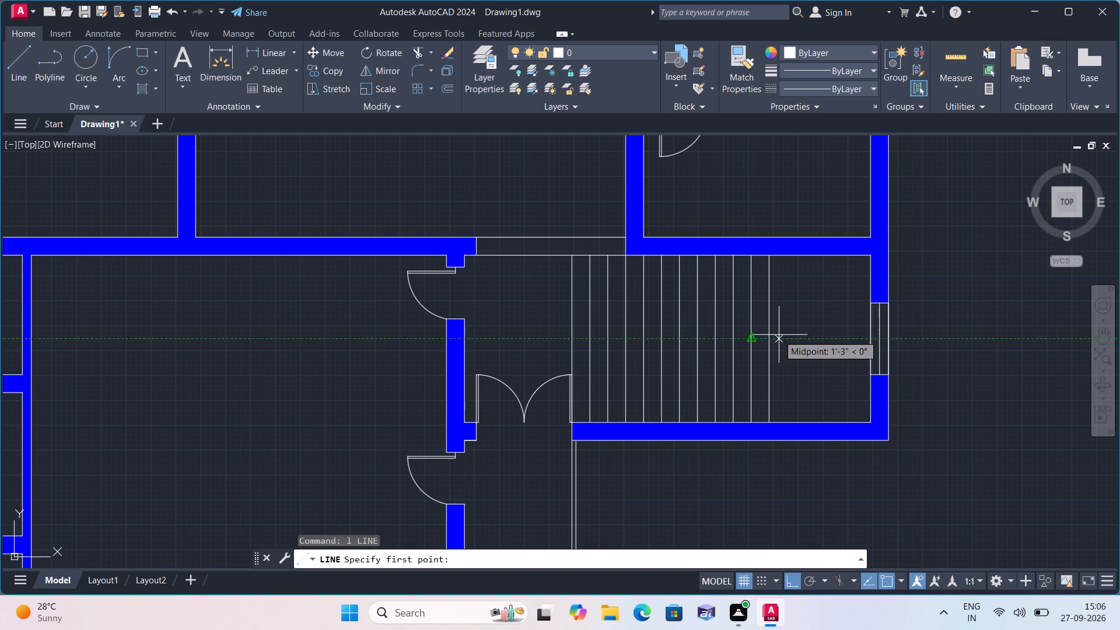
pyautogui.click(764, 338)
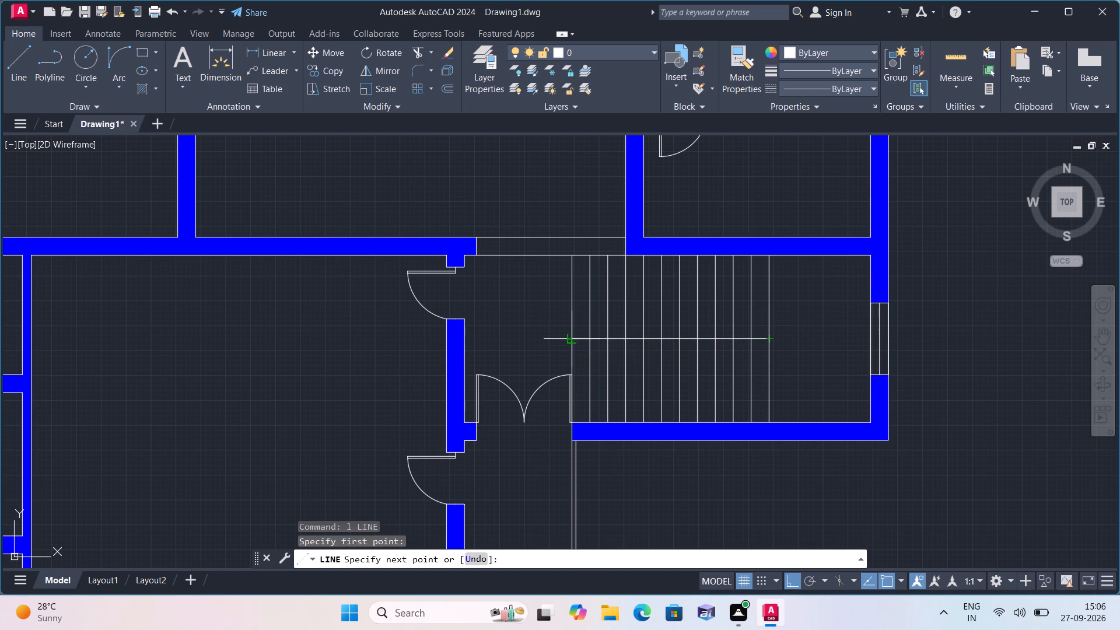
pyautogui.click(576, 341)
pyautogui.press('space')
# Offset the horizontal centre line 2" to the north and 2" to the south.
pyautogui.write('off')
pyautogui.press('space')
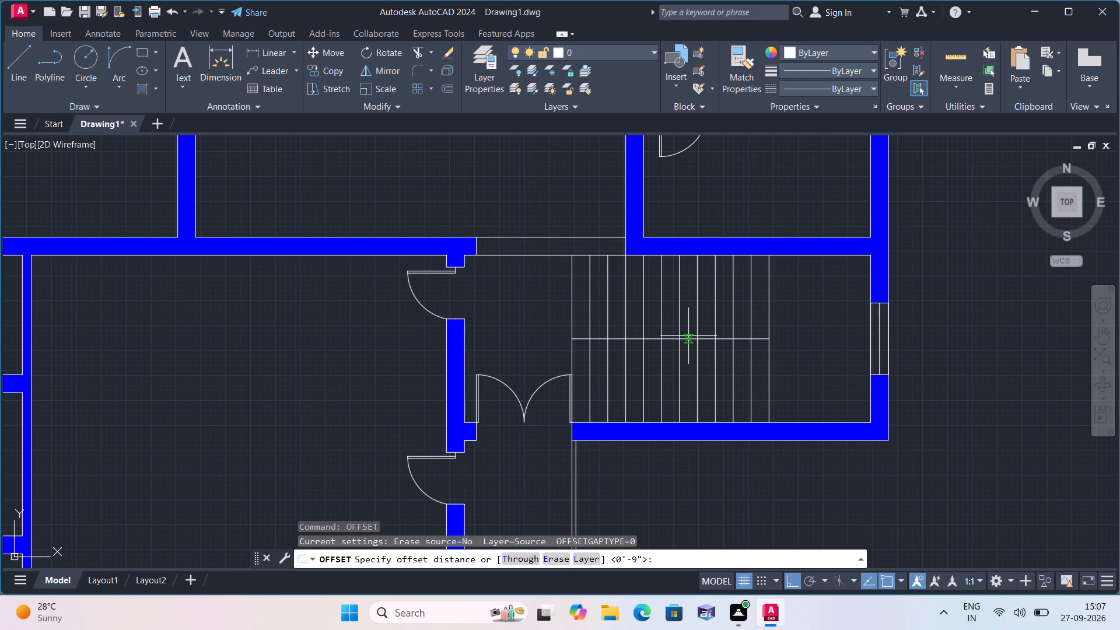
pyautogui.press('2')
pyautogui.press("'")
pyautogui.press('BackSpace')
pyautogui.hotkey('shift', '"')
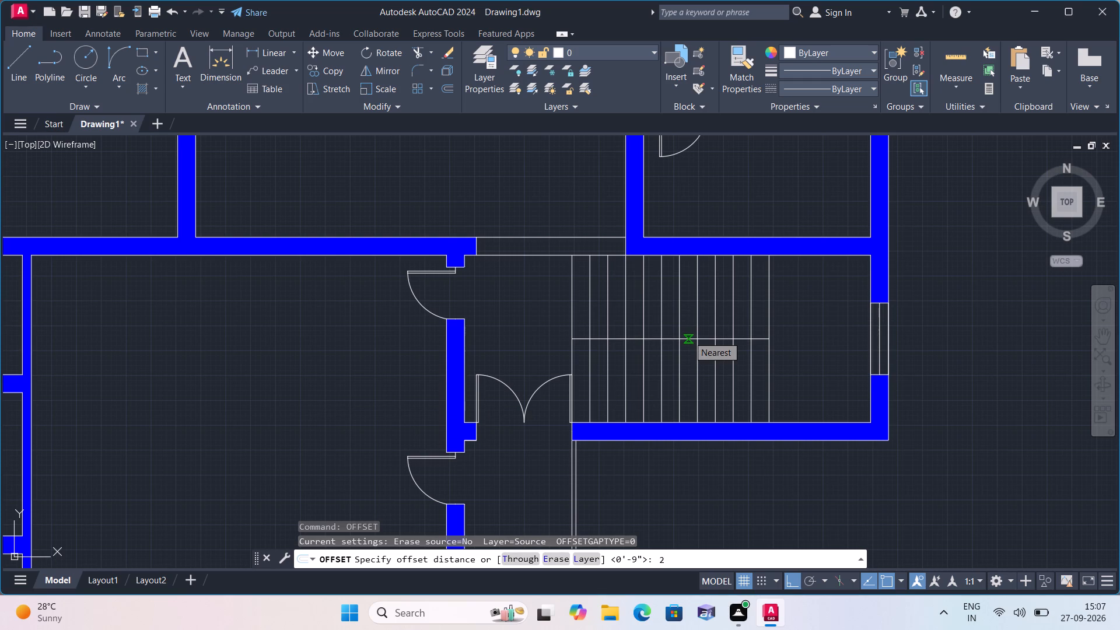
pyautogui.press('space')
pyautogui.click(689, 339)
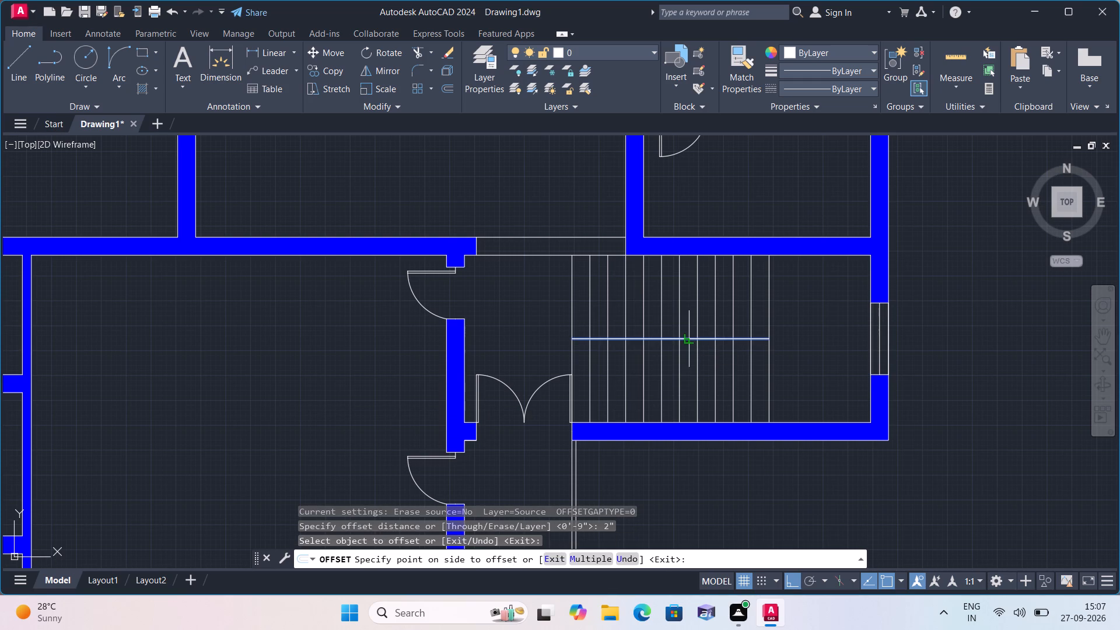
pyautogui.click(691, 320)
pyautogui.scroll(2, 691, 338)
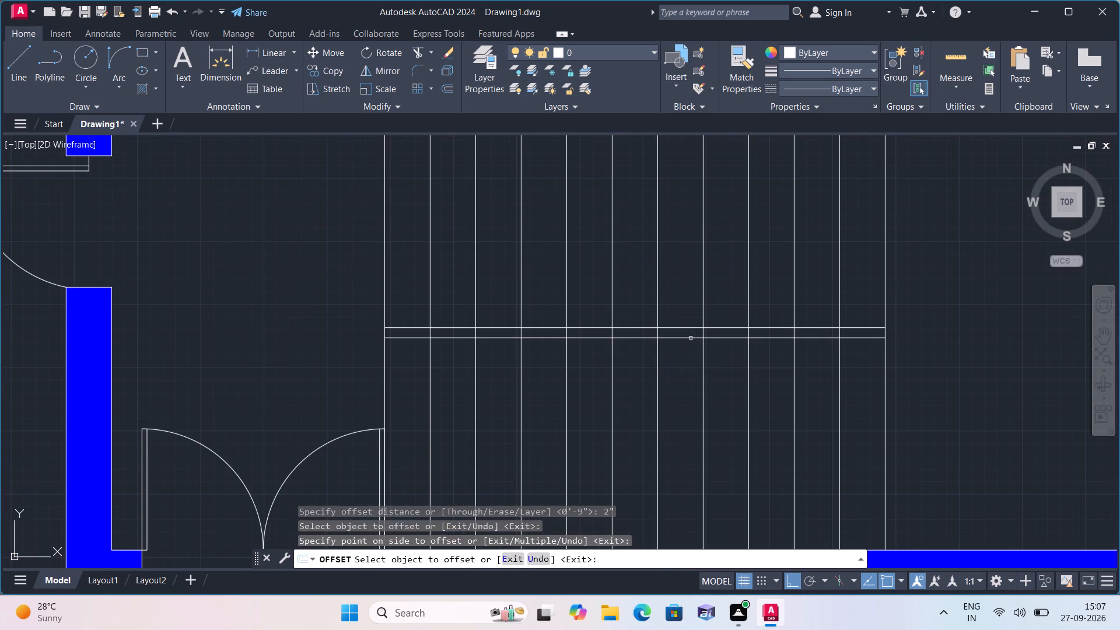
pyautogui.click(691, 338)
pyautogui.click(691, 367)
pyautogui.press('space')
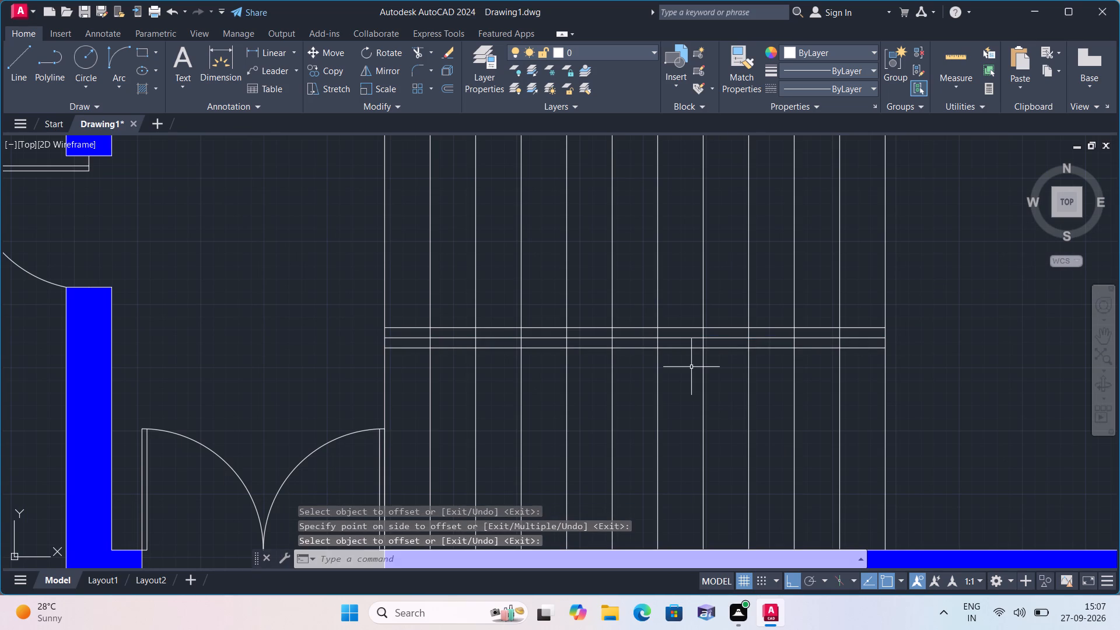
# Trim the three easternmost segments of the horizontal centre line and the adjoining piece of the second tread line from the east.
pyautogui.write('trim')
pyautogui.press('space')
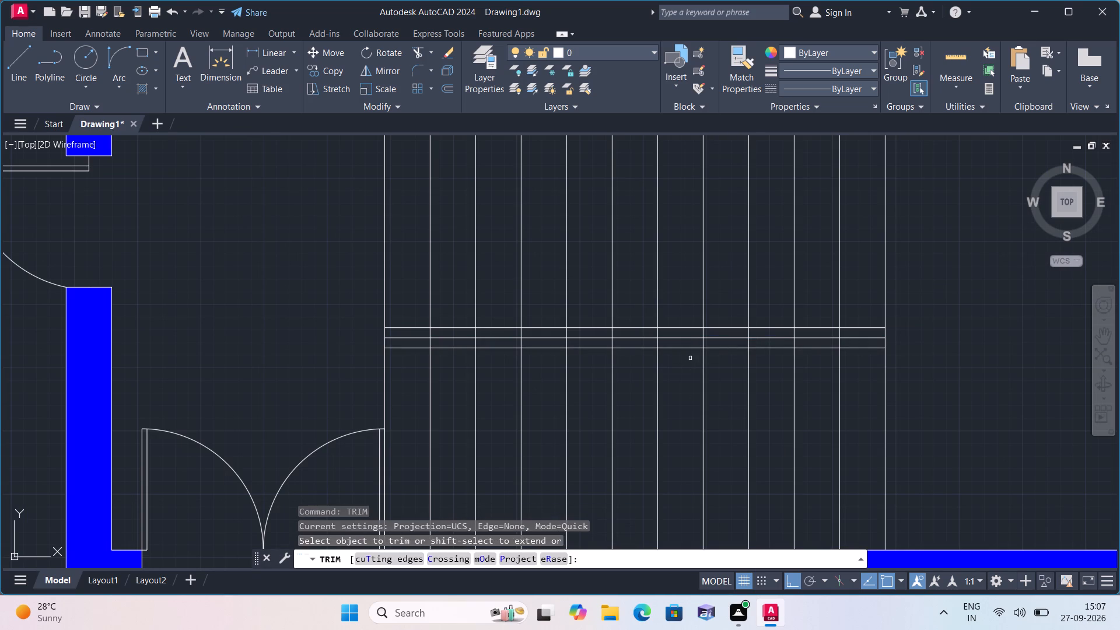
pyautogui.scroll(-1, 690, 358)
pyautogui.scroll(2, 640, 356)
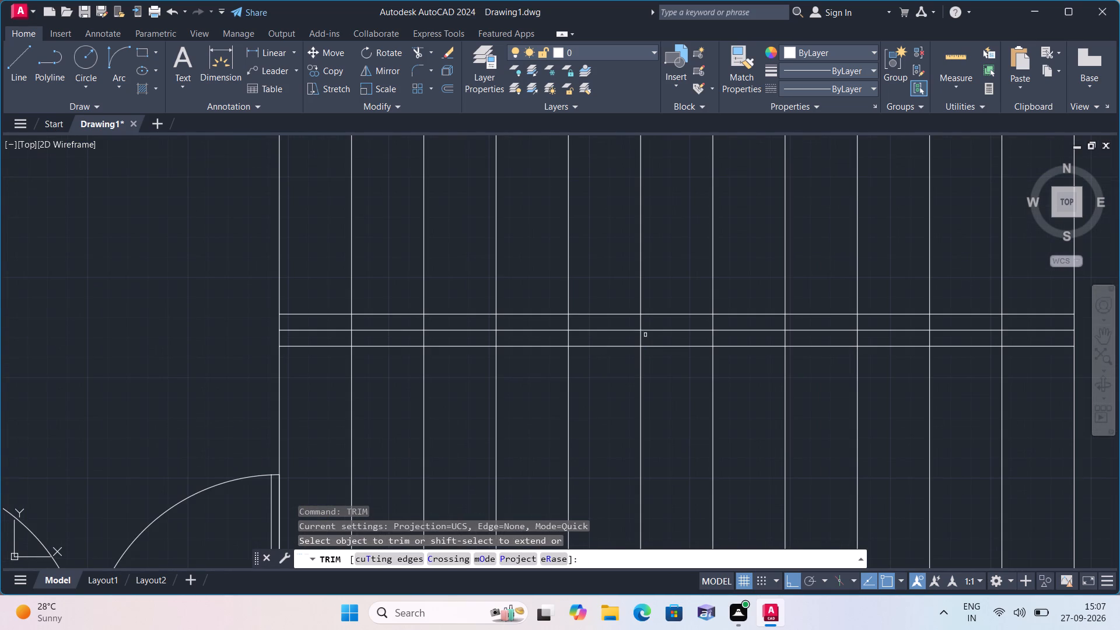
pyautogui.scroll(-1, 645, 337)
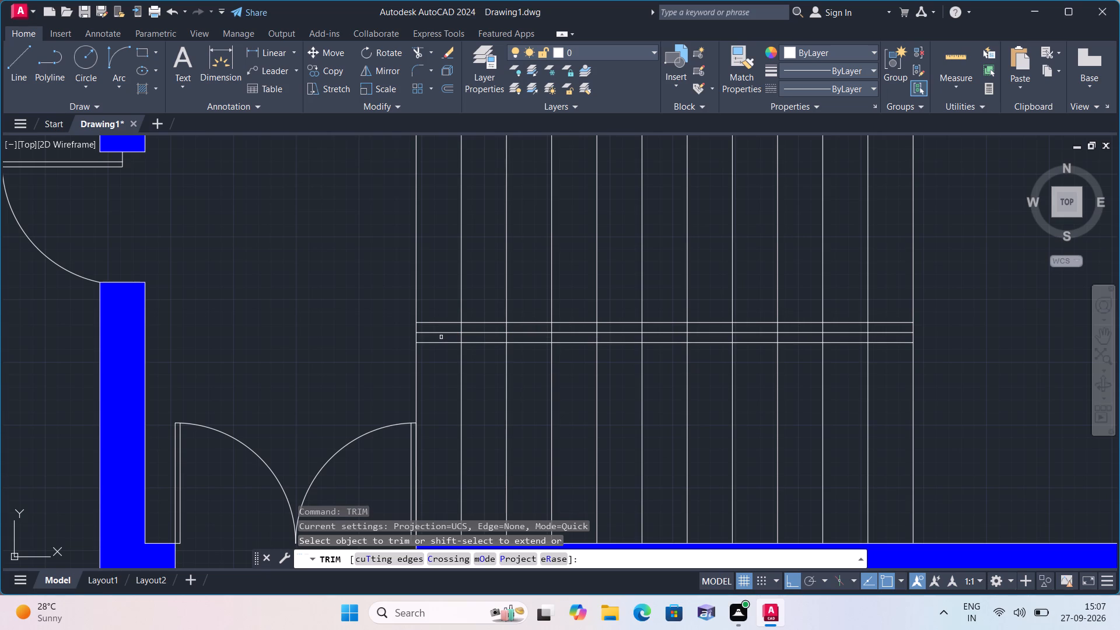
pyautogui.scroll(-1, 691, 357)
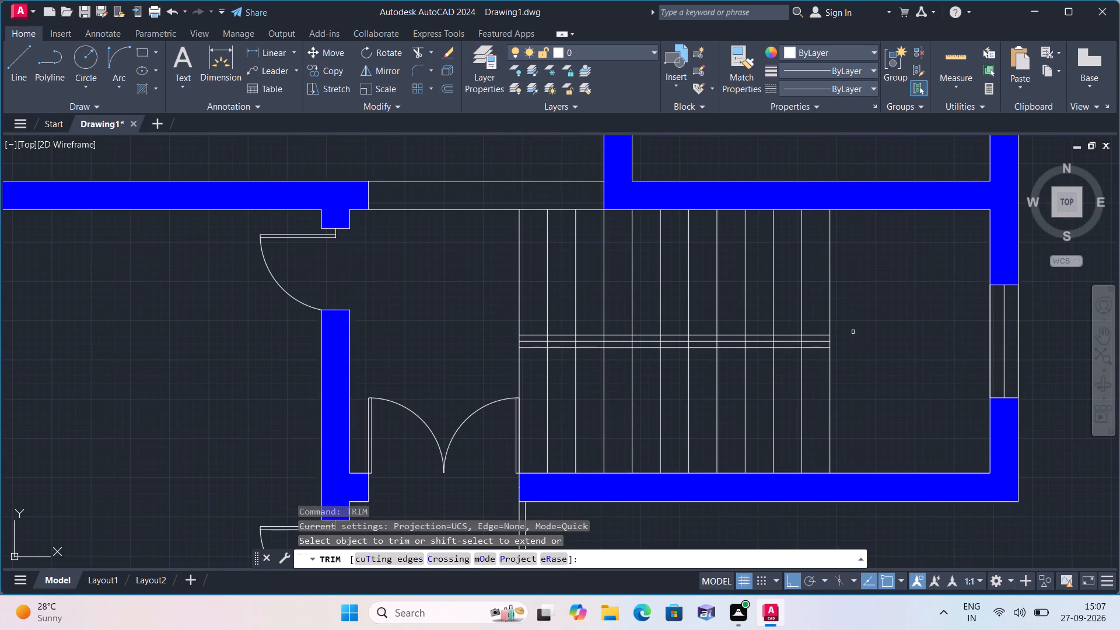
pyautogui.scroll(1, 853, 331)
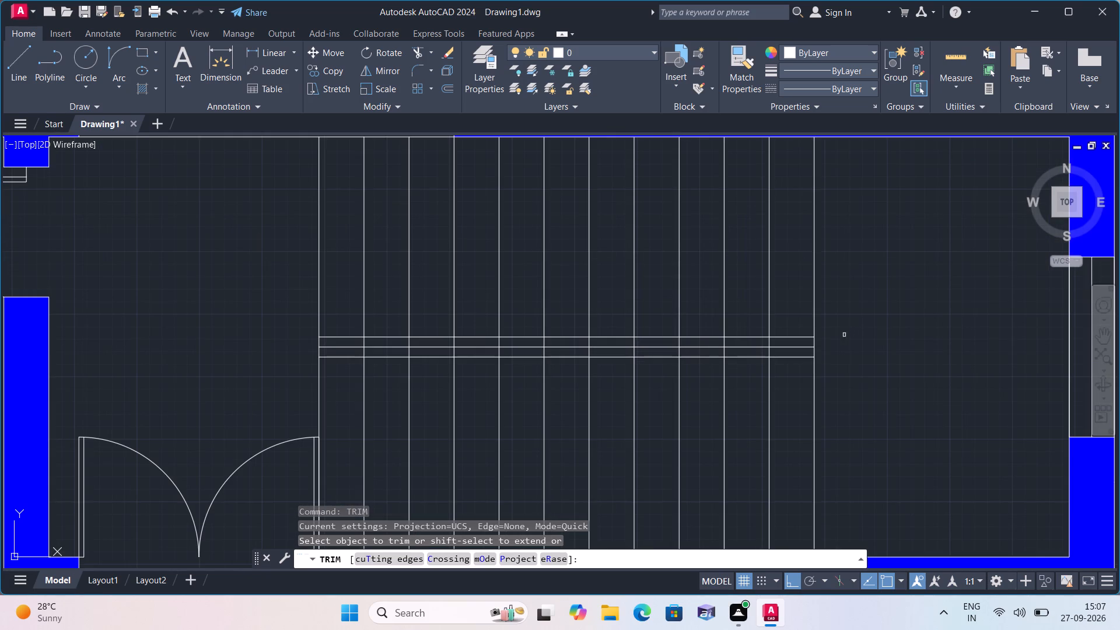
pyautogui.click(786, 346)
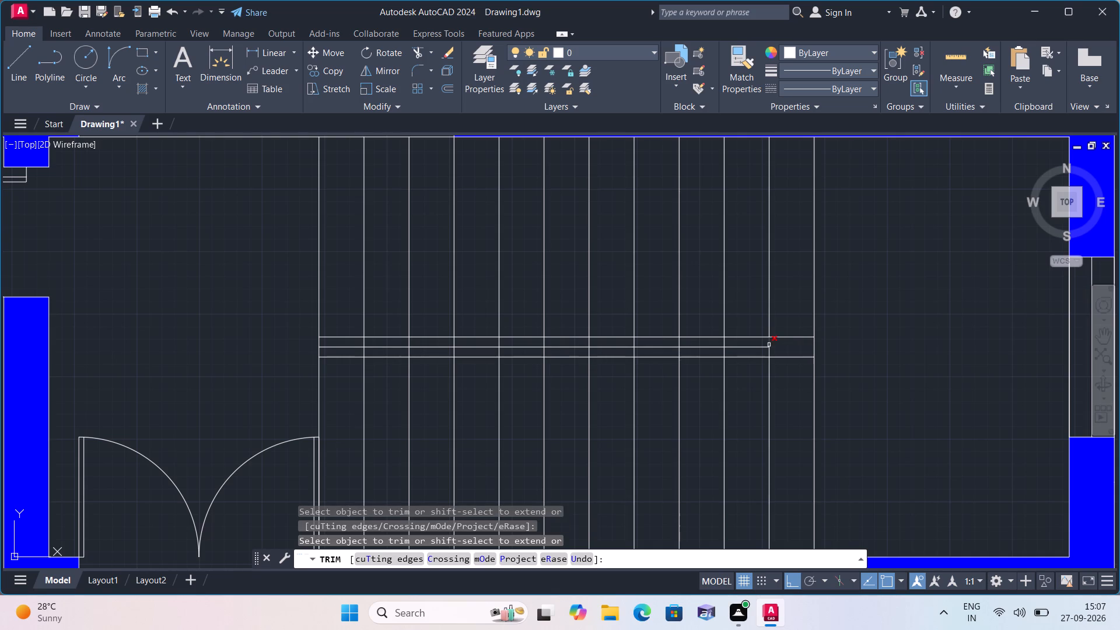
pyautogui.click(769, 345)
pyautogui.click(769, 345)
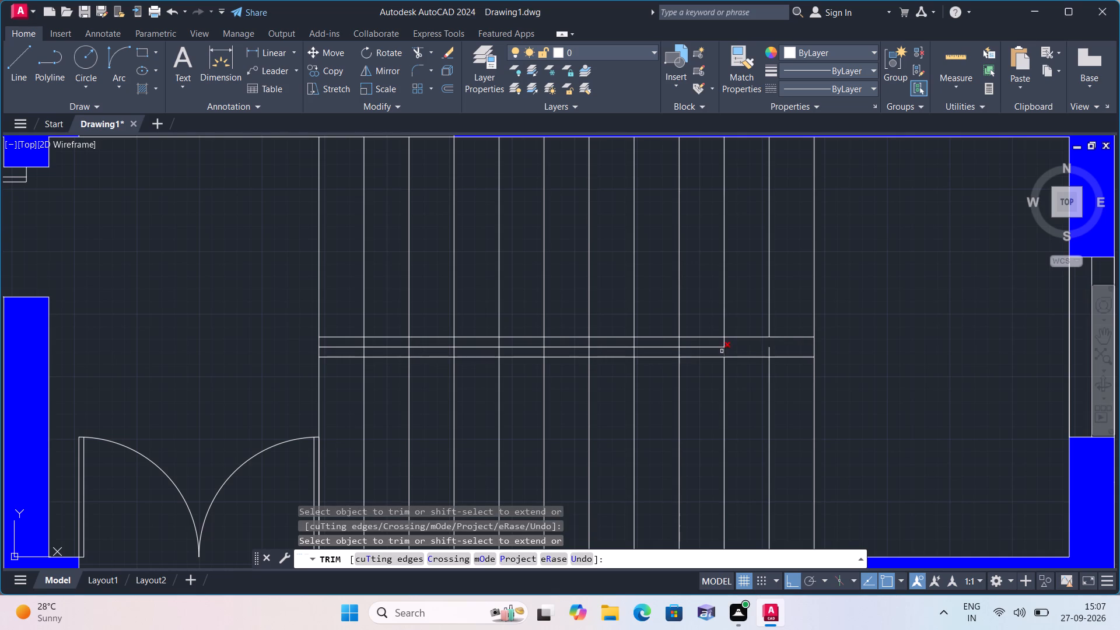
pyautogui.click(713, 351)
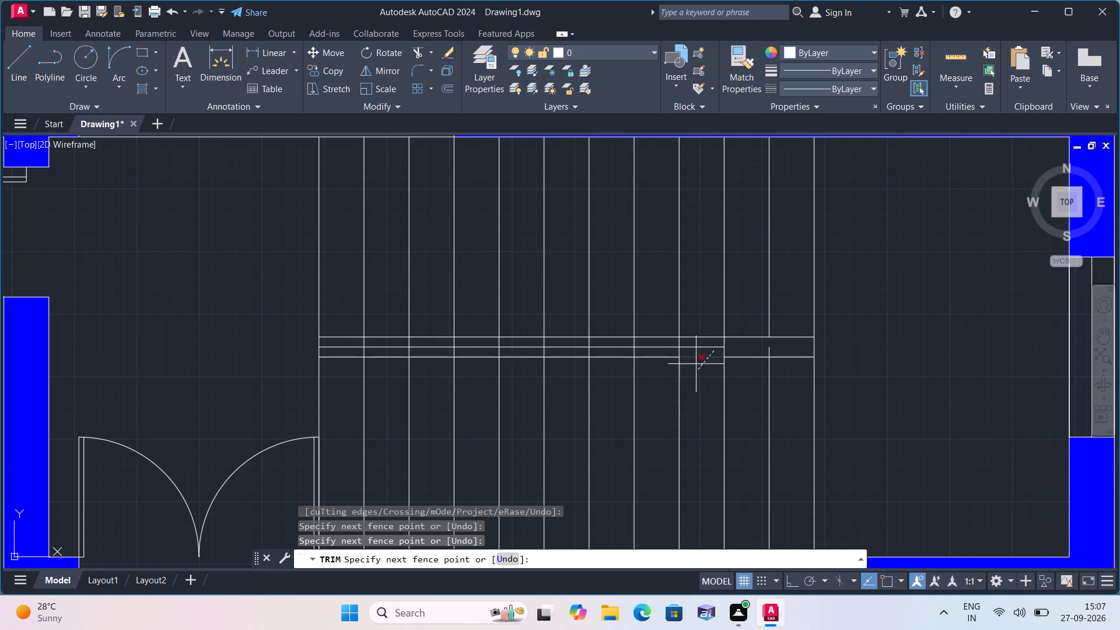
pyautogui.click(696, 345)
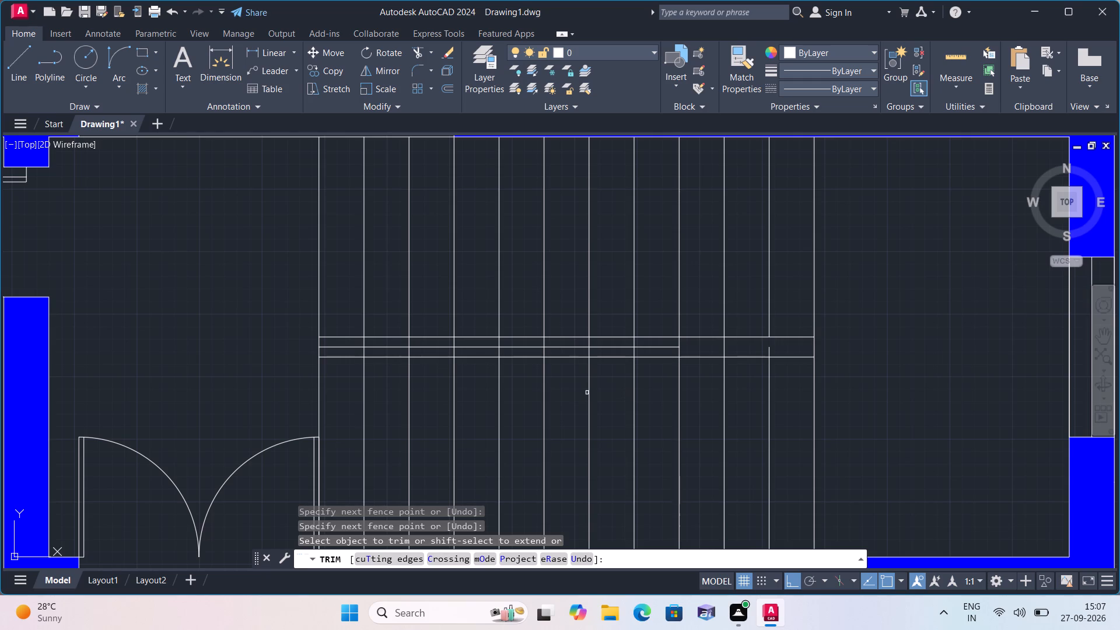
# Trim away the parts of the six westernmost tread lines that lie south of the southern horizontal line.
pyautogui.click(557, 396)
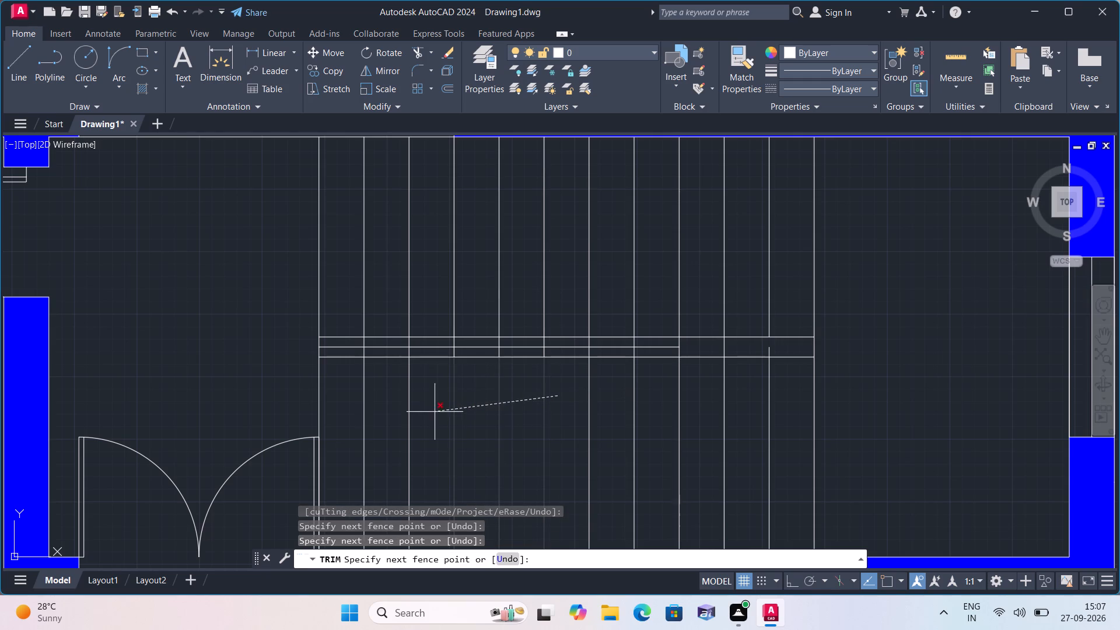
pyautogui.click(306, 406)
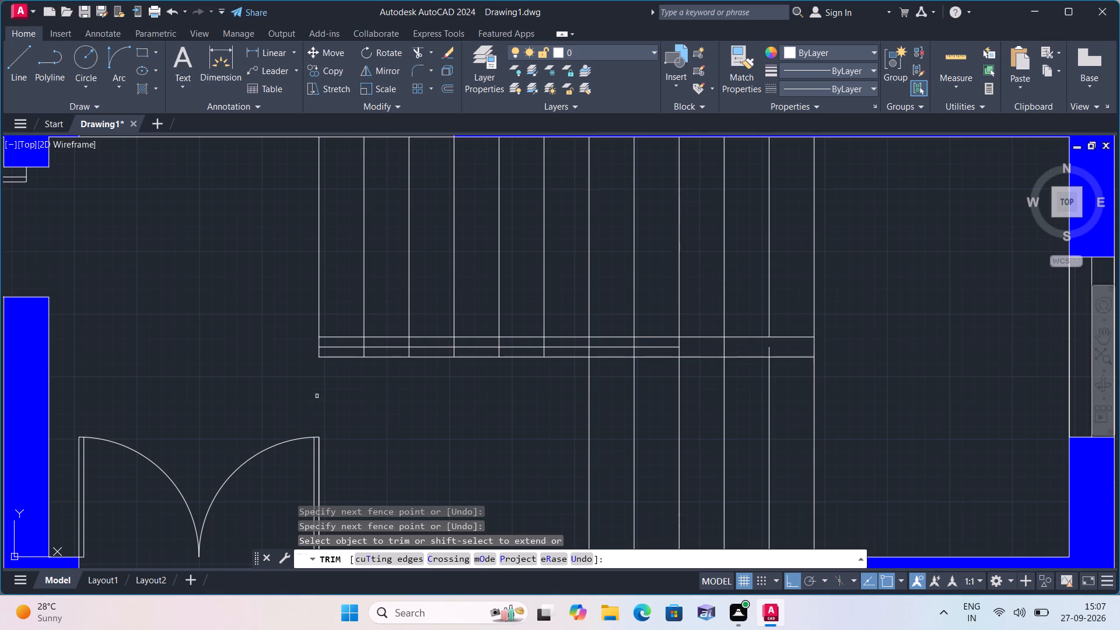
# Trim the westernmost segment of the horizontal centre line inside the staircase divider.
pyautogui.scroll(1, 340, 352)
pyautogui.click(338, 347)
pyautogui.click(337, 345)
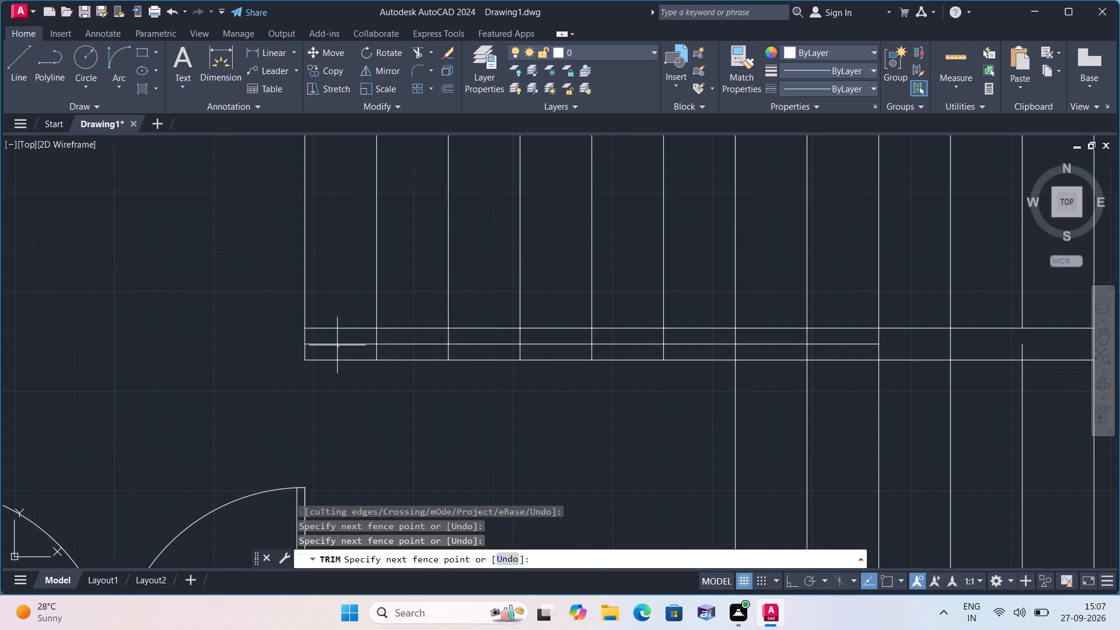
pyautogui.click(337, 341)
pyautogui.click(338, 350)
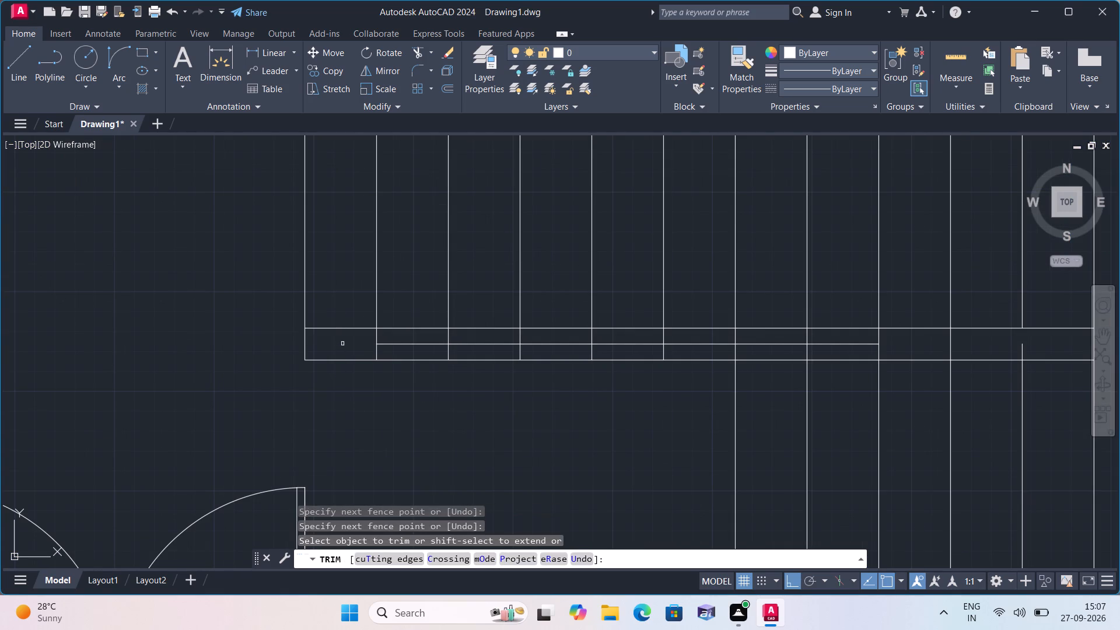
# Trim the tread-line pieces between the divider's northern line and the centre line, plus those crossing the divider east of it.
pyautogui.click(343, 342)
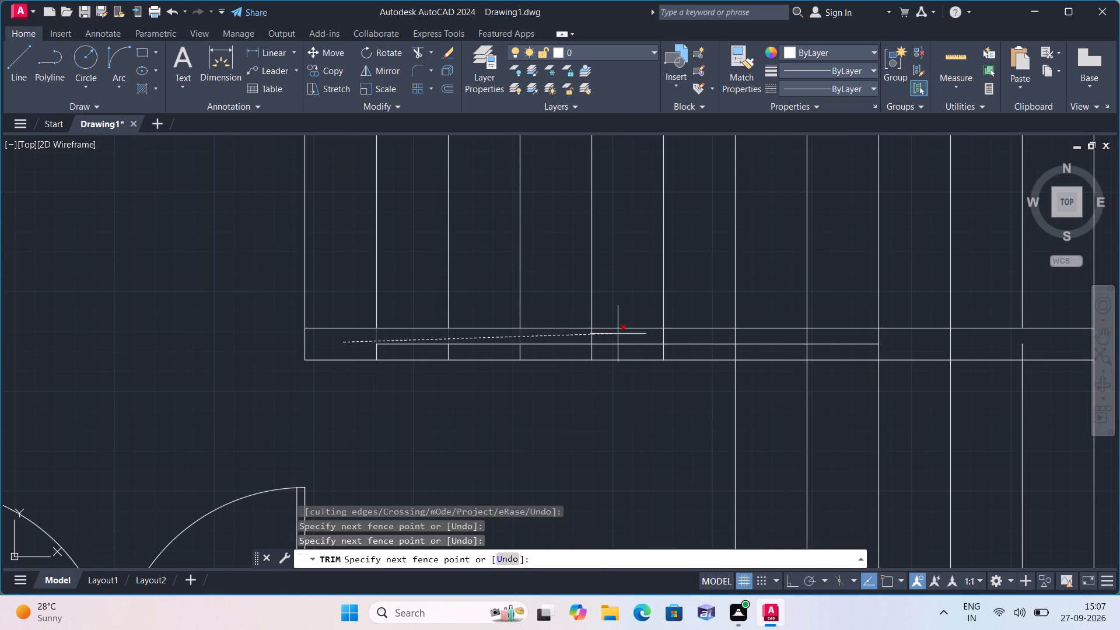
pyautogui.click(892, 337)
pyautogui.scroll(1, 922, 341)
pyautogui.scroll(-1, 934, 342)
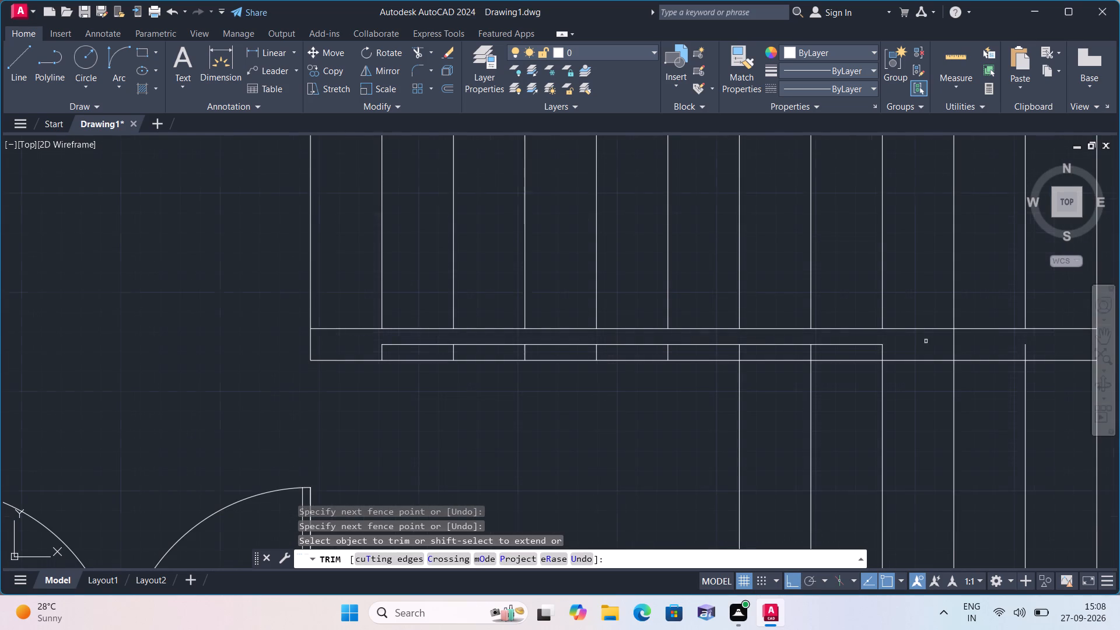
pyautogui.click(938, 342)
pyautogui.click(1022, 342)
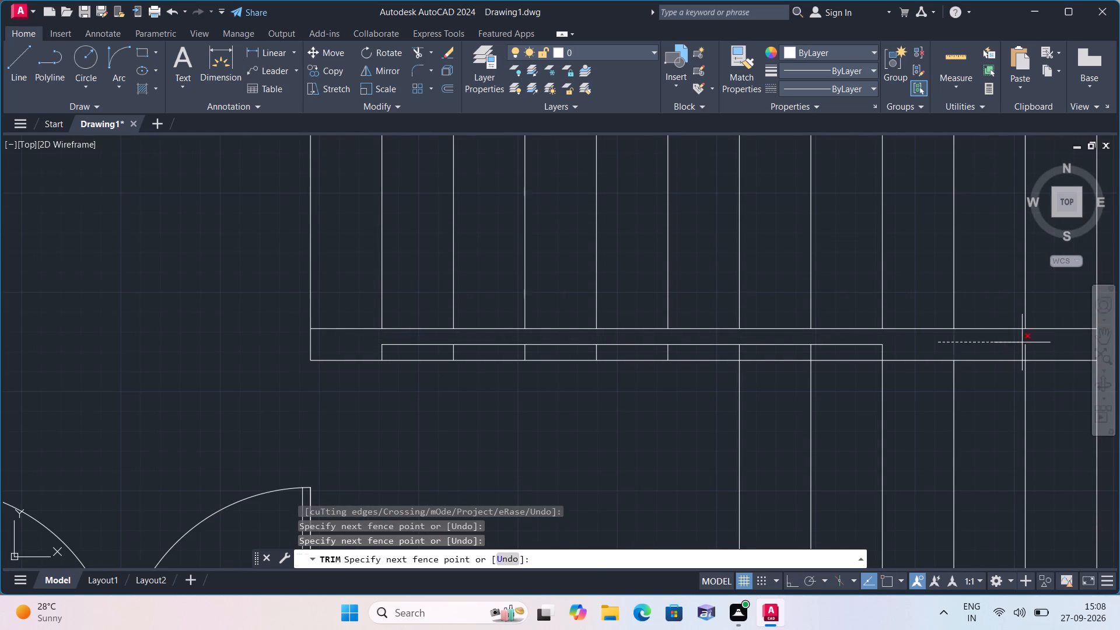
pyautogui.click(1032, 345)
pyautogui.click(985, 355)
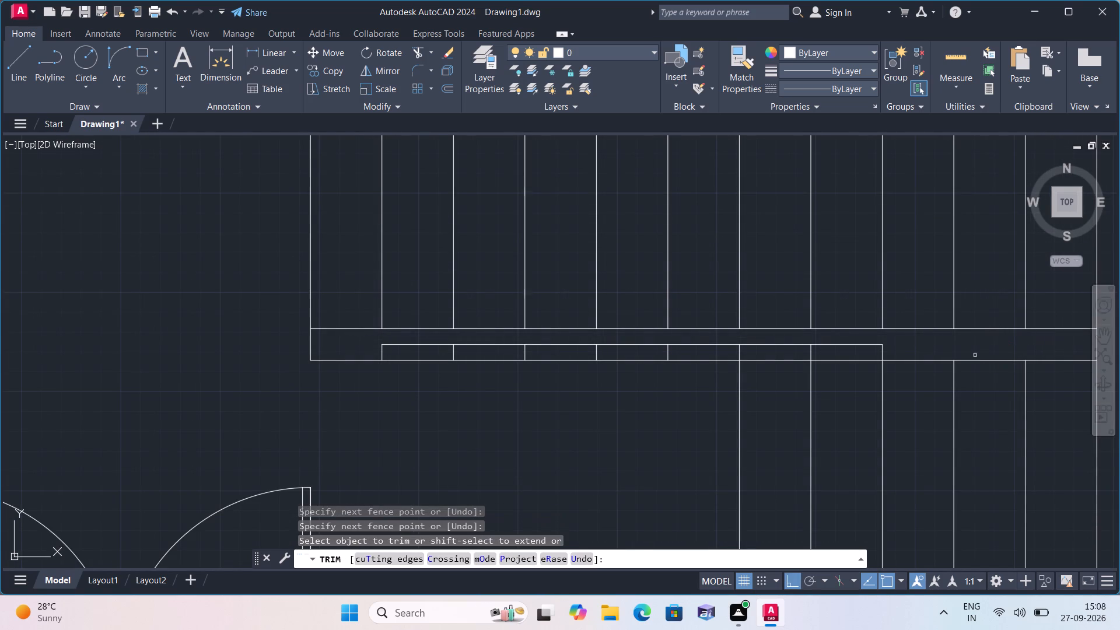
# Trim the remaining tread-line pieces south of the centre line and remove the rest of the centre line, clearing the divider.
pyautogui.scroll(2, 880, 356)
pyautogui.click(881, 351)
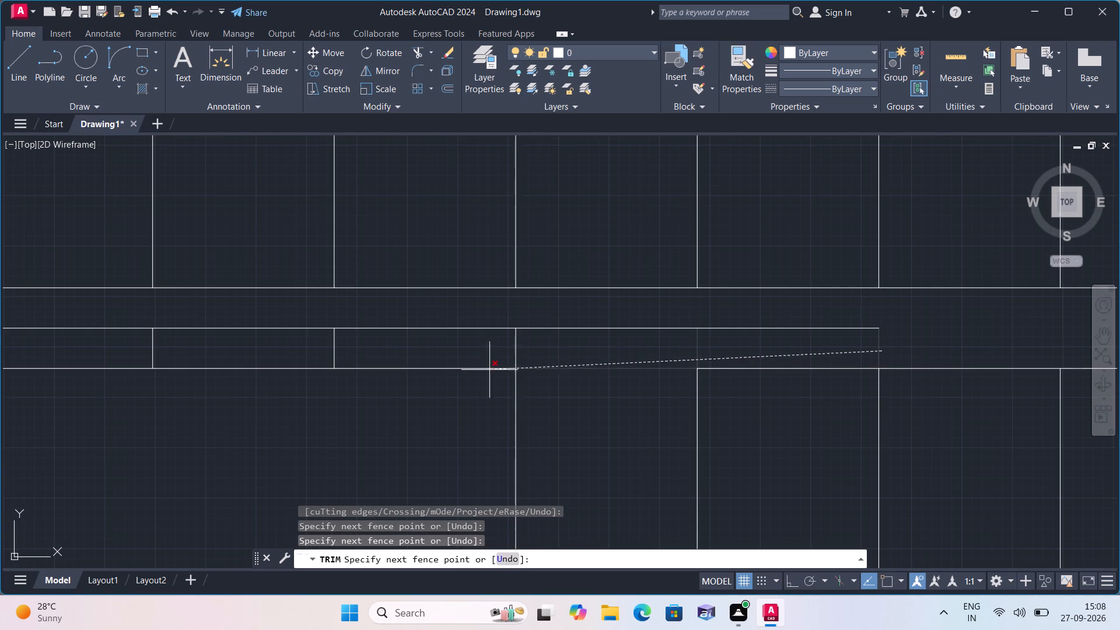
pyautogui.scroll(-3, 436, 358)
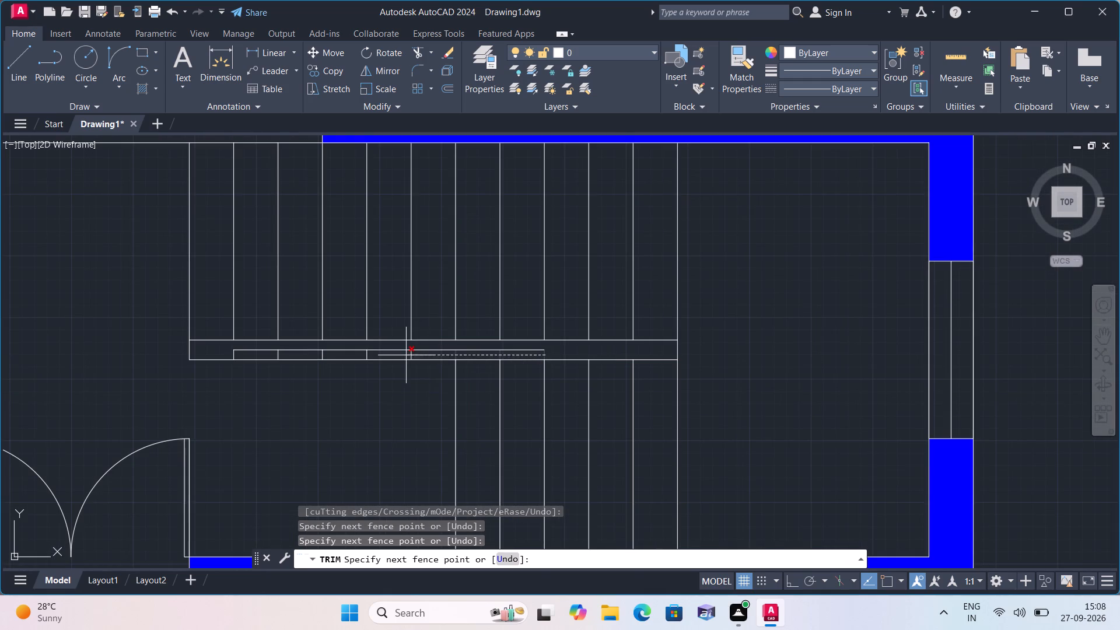
pyautogui.scroll(2, 406, 355)
pyautogui.scroll(-1, 131, 360)
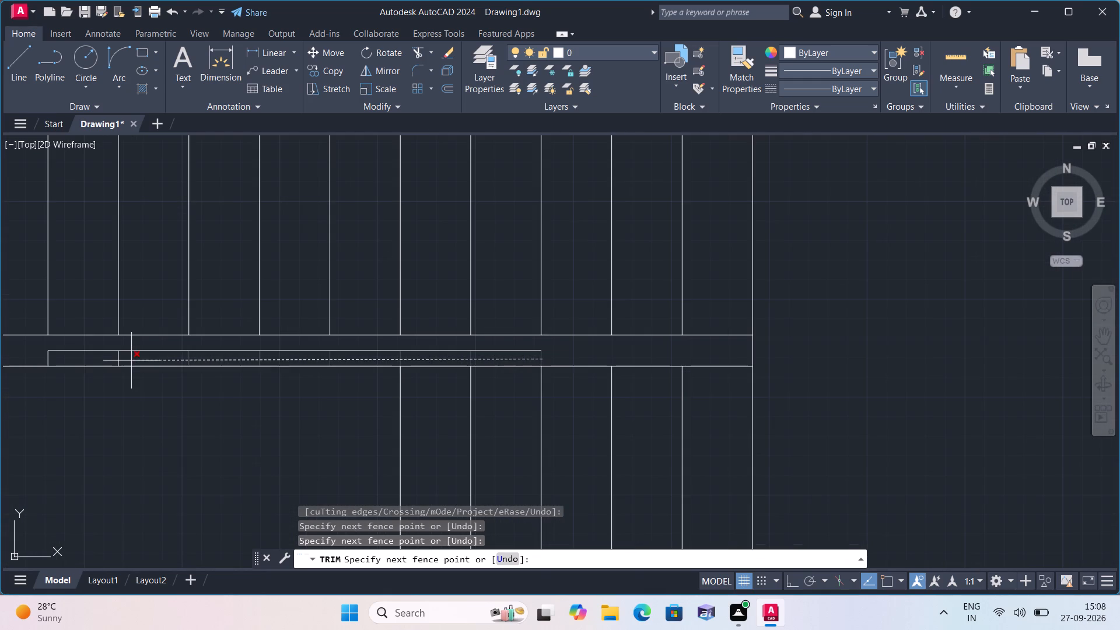
pyautogui.click(43, 357)
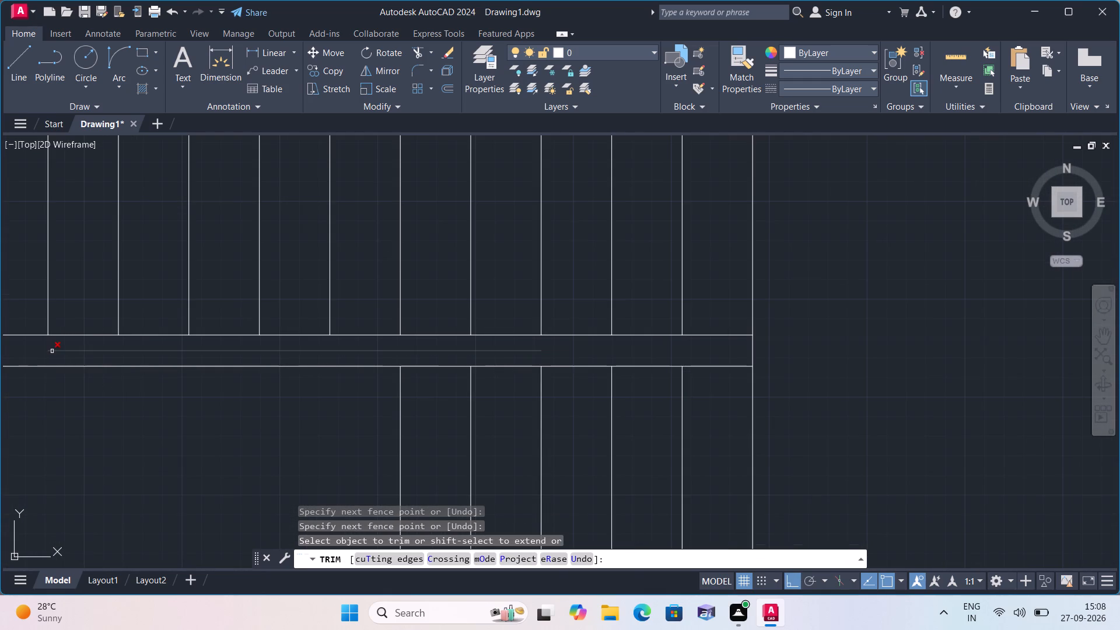
pyautogui.click(52, 351)
pyautogui.scroll(-2, 180, 356)
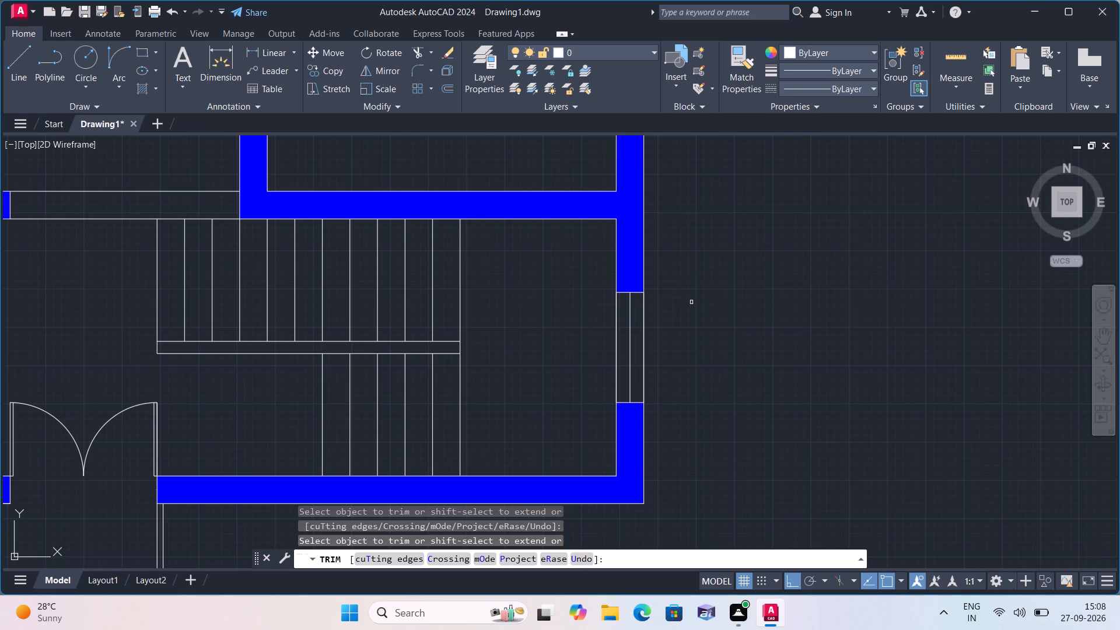
pyautogui.press('space')
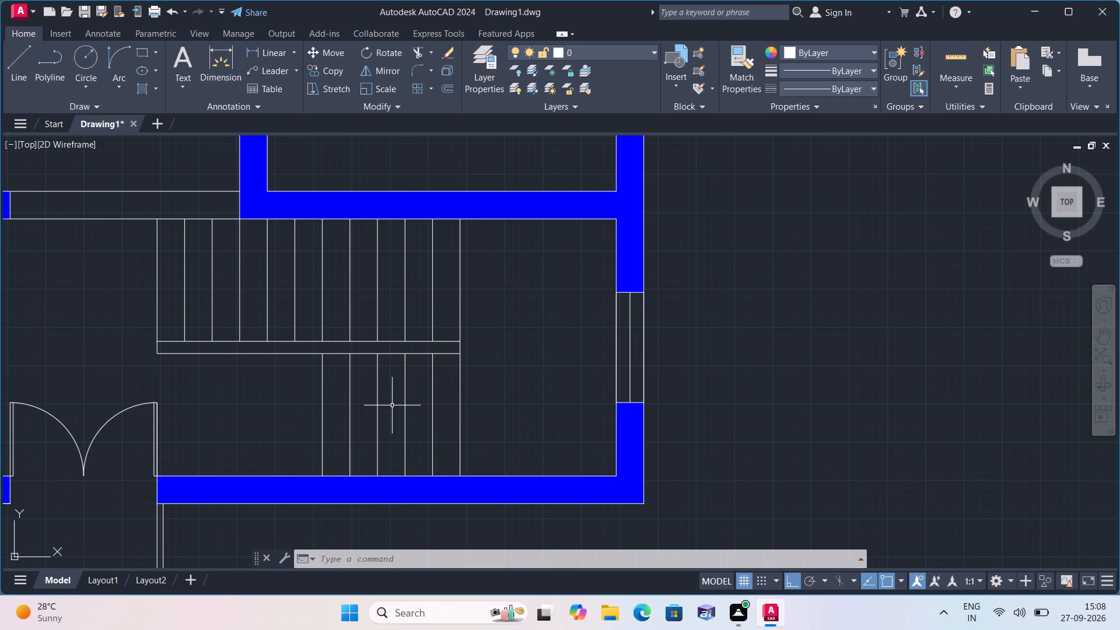
# Draw a U-shaped walking line from the westernmost tread about 9'-4" east, south past the divider, and west to the southern flight's last tread.
pyautogui.write('l')
pyautogui.press('space')
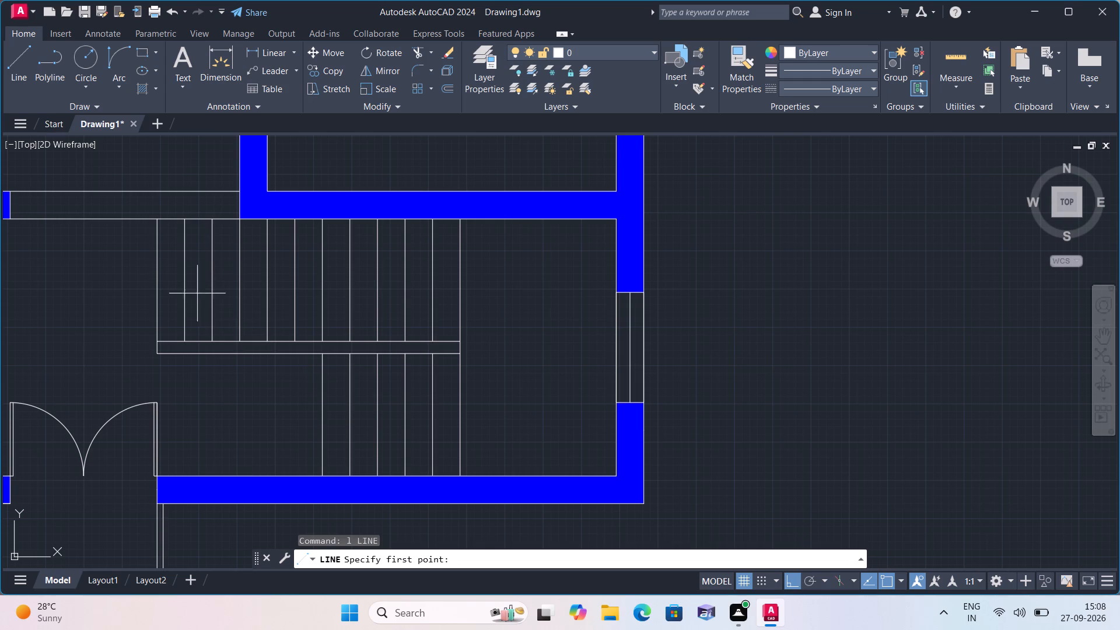
pyautogui.click(159, 284)
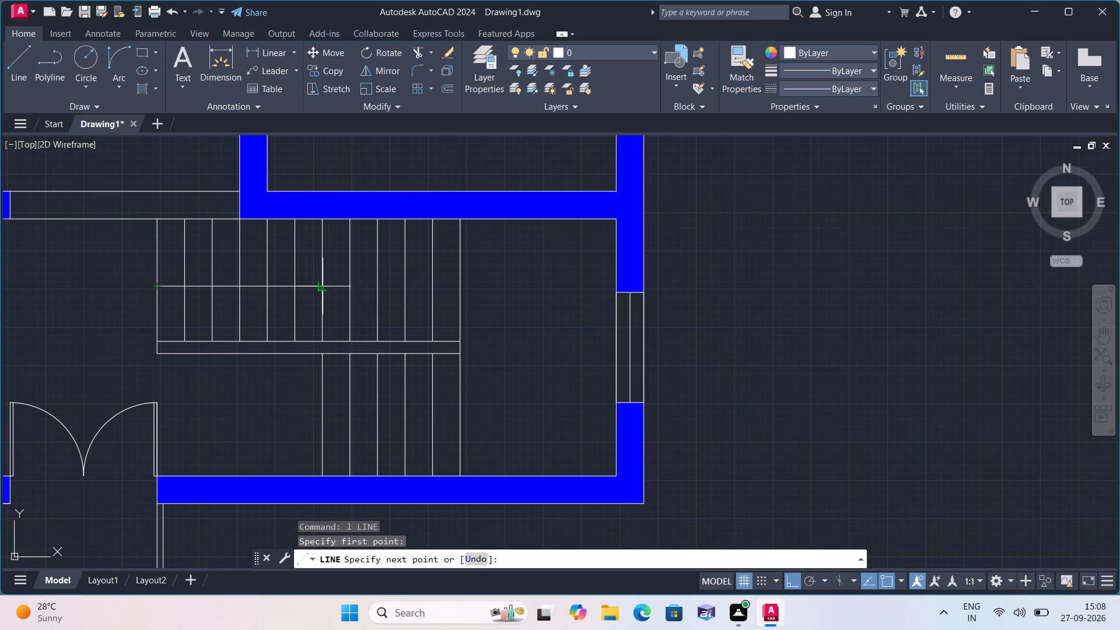
pyautogui.click(499, 280)
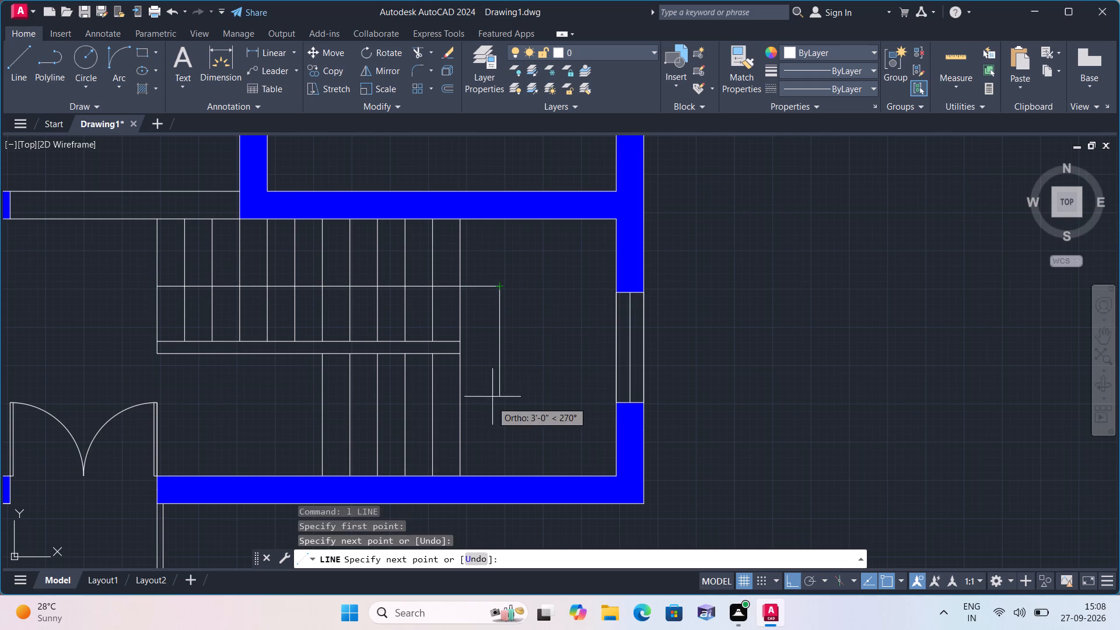
pyautogui.click(490, 413)
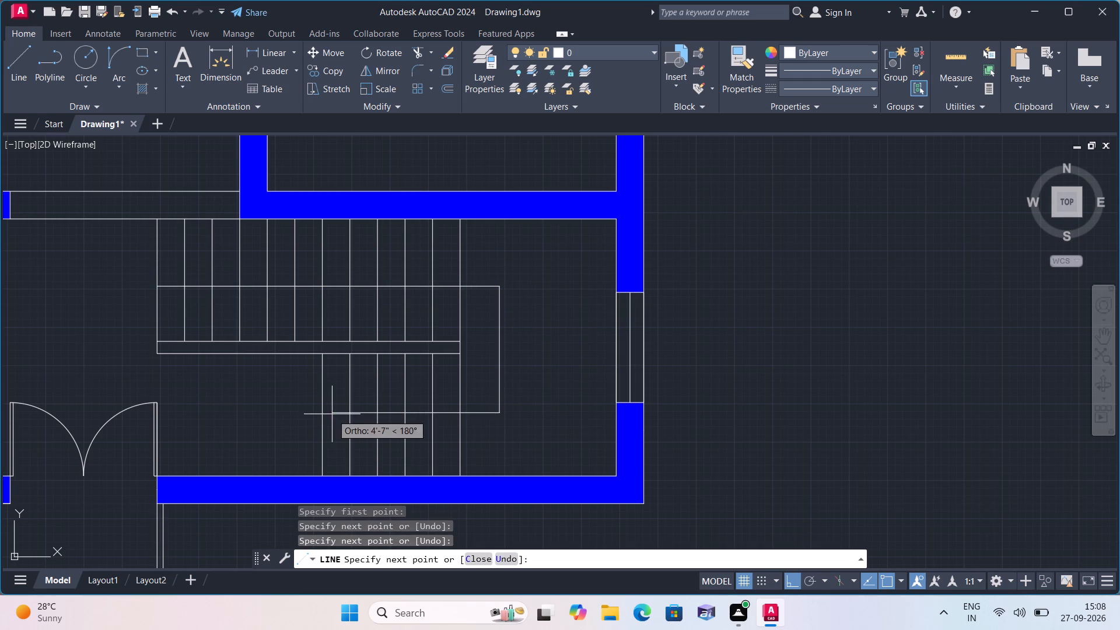
pyautogui.click(322, 414)
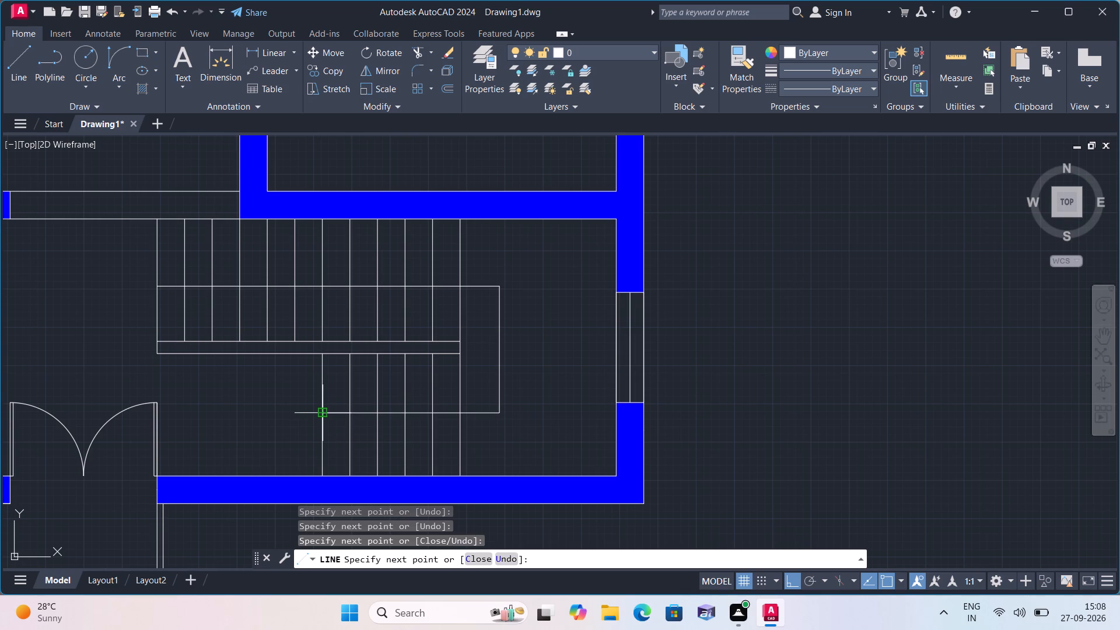
# Draw a triangular arrowhead about 5" wide, pointing west, at the southern flight end of the staircase walking line.
pyautogui.scroll(2, 327, 406)
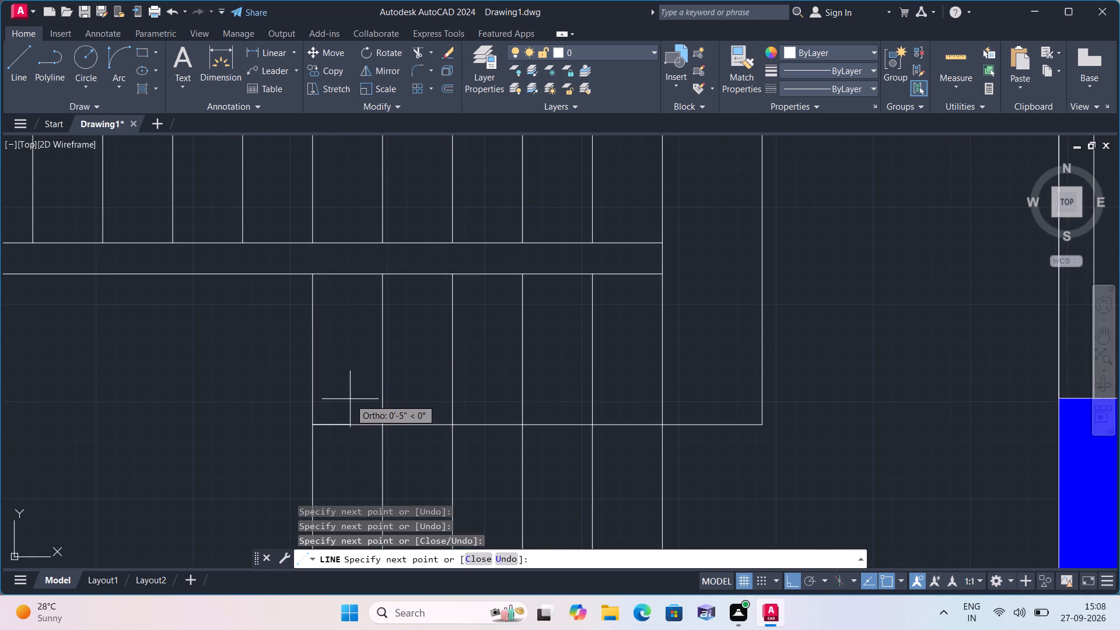
pyautogui.press('F8')
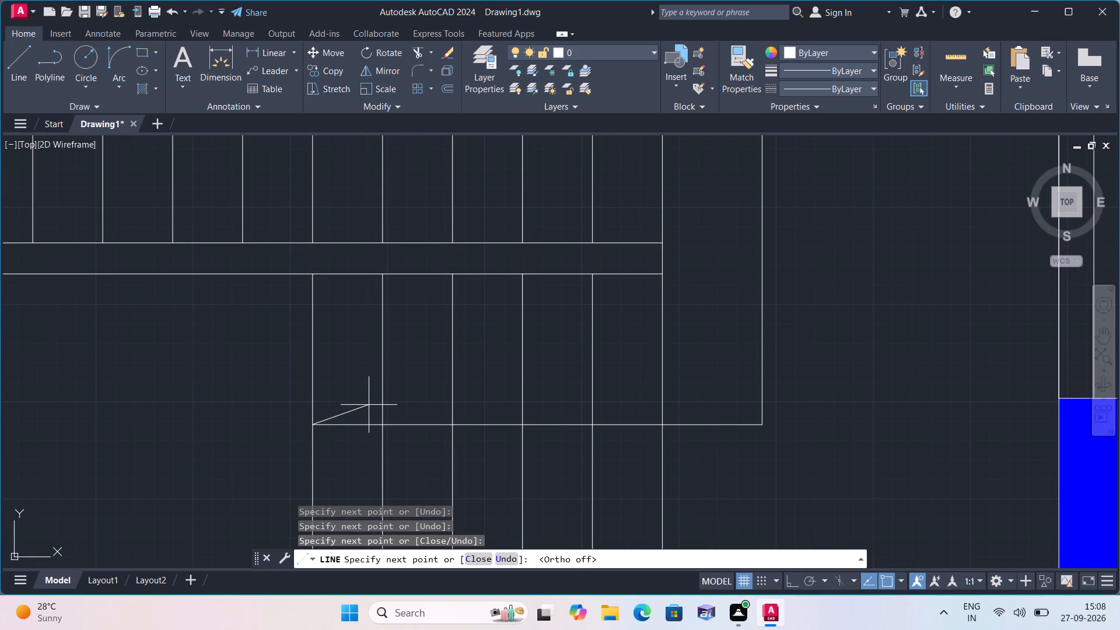
pyautogui.click(369, 405)
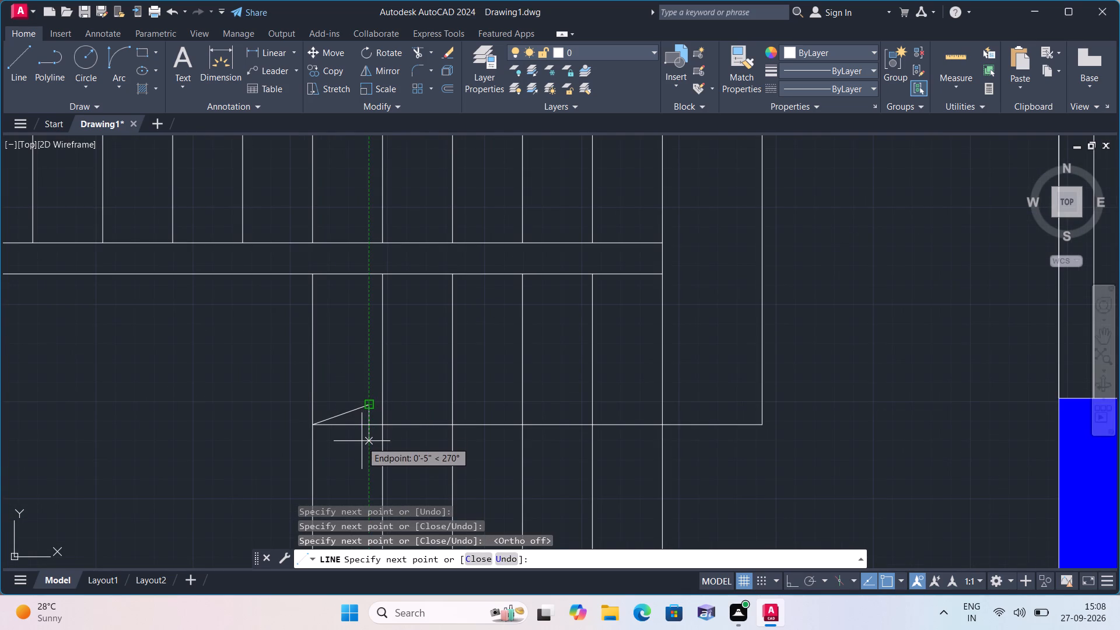
pyautogui.click(362, 444)
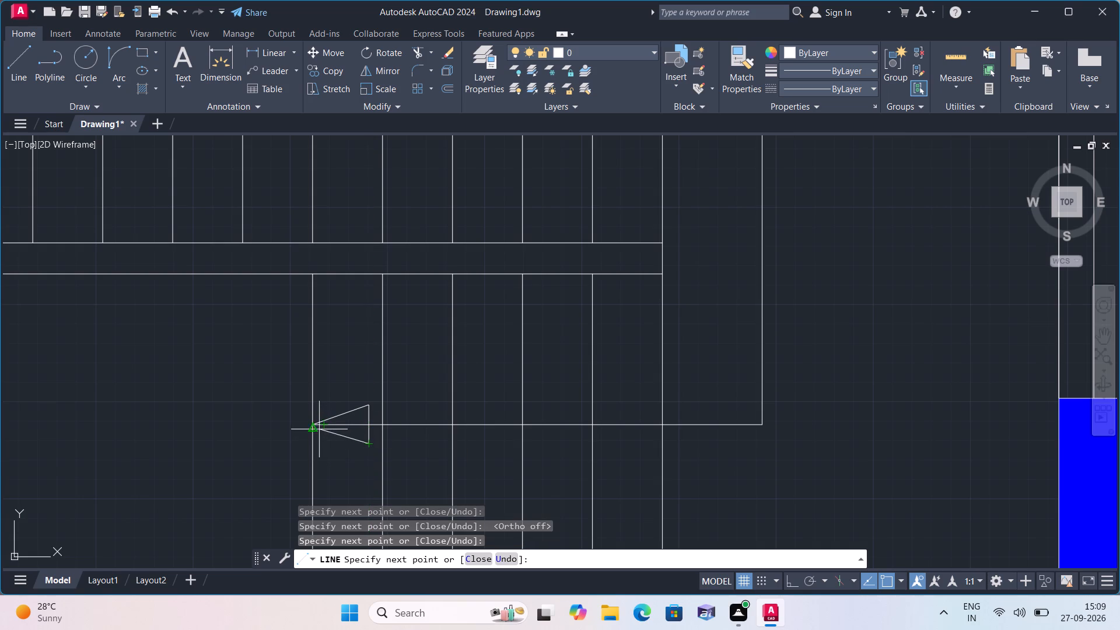
pyautogui.click(314, 423)
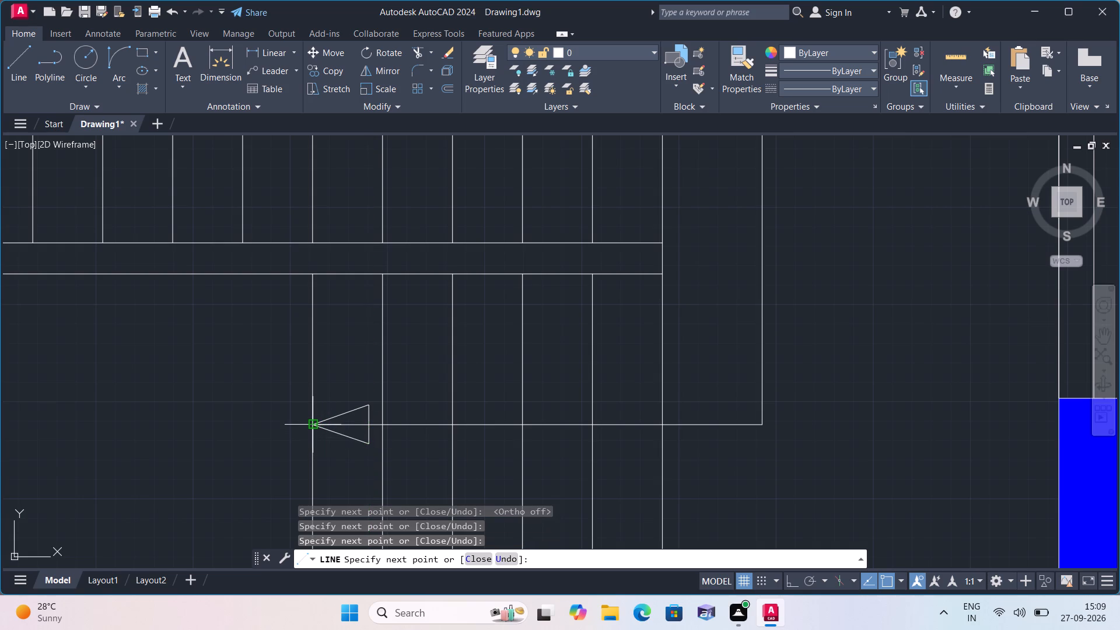
pyautogui.press('Escape')
# Draw a vertical line from the north-east small room's southern wall, at the east wall's inner face, southward past the whole plan.
pyautogui.scroll(-2, 314, 423)
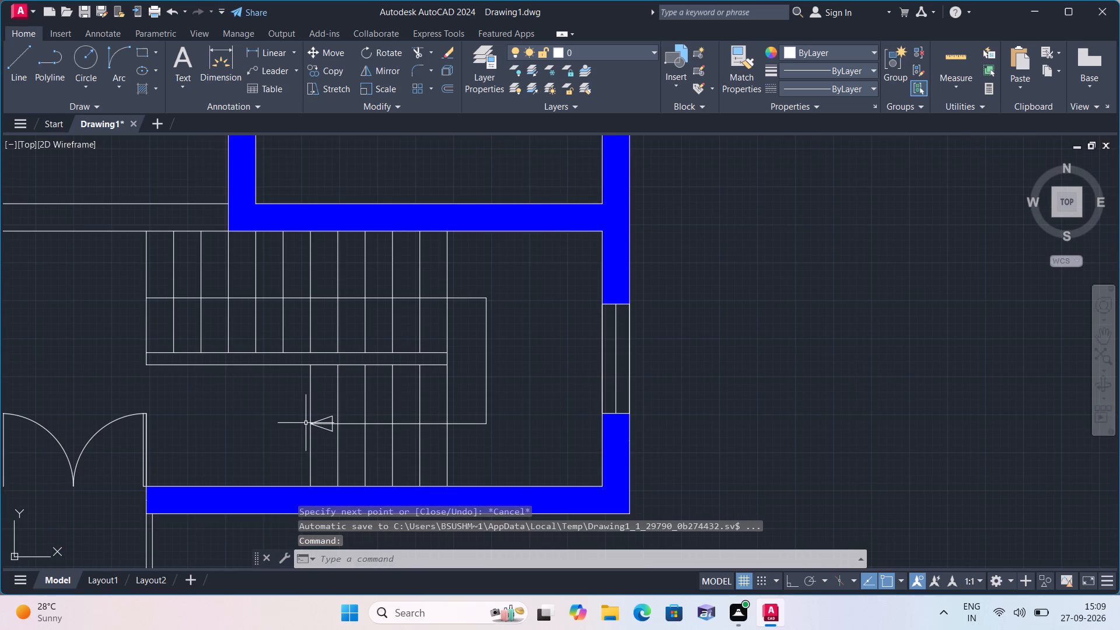
pyautogui.scroll(-1, 316, 422)
pyautogui.scroll(-1, 499, 362)
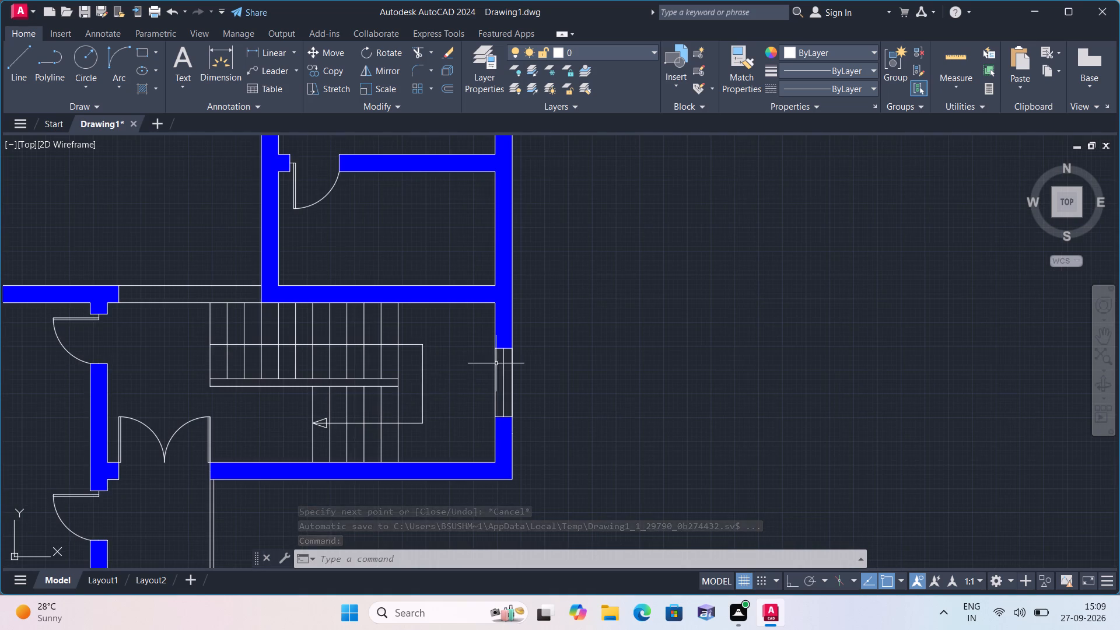
pyautogui.scroll(-1, 505, 357)
pyautogui.moveTo(581, 304); pyautogui.dragTo(519, 381, button='middle')
pyautogui.scroll(-1, 519, 381)
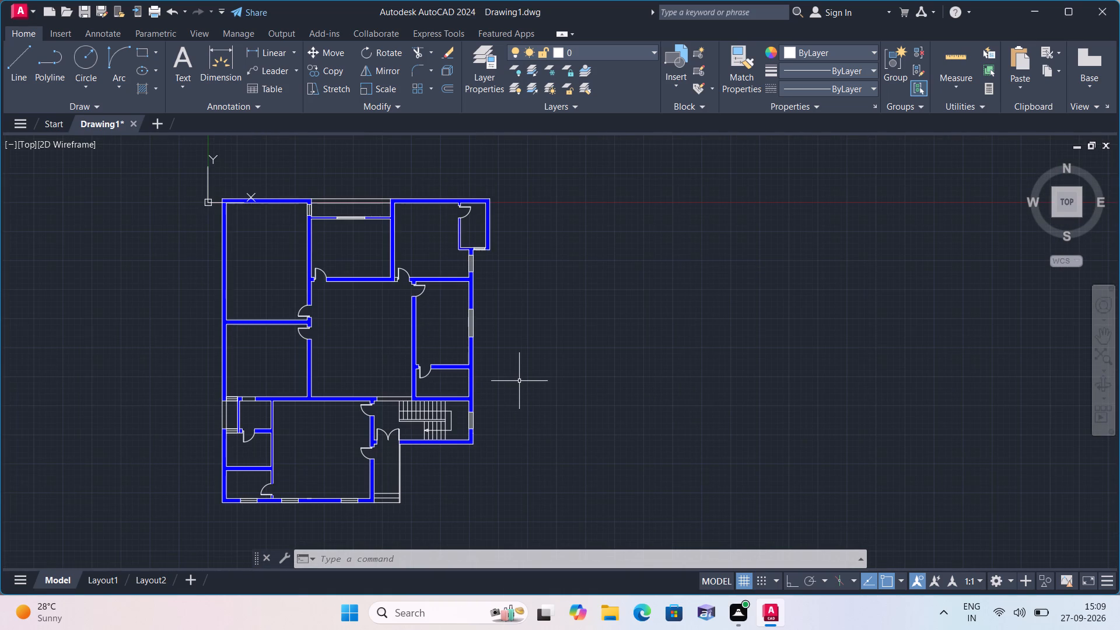
pyautogui.write('l')
pyautogui.press('space')
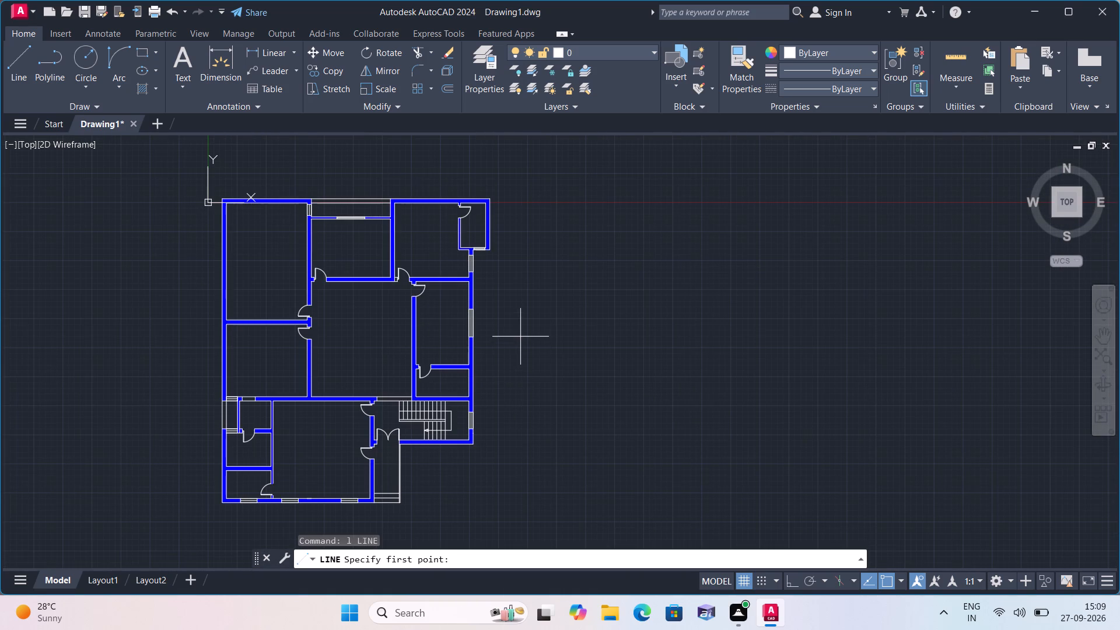
pyautogui.scroll(1, 520, 337)
pyautogui.scroll(2, 469, 251)
pyautogui.moveTo(471, 268); pyautogui.dragTo(507, 422, button='middle')
pyautogui.scroll(2, 481, 272)
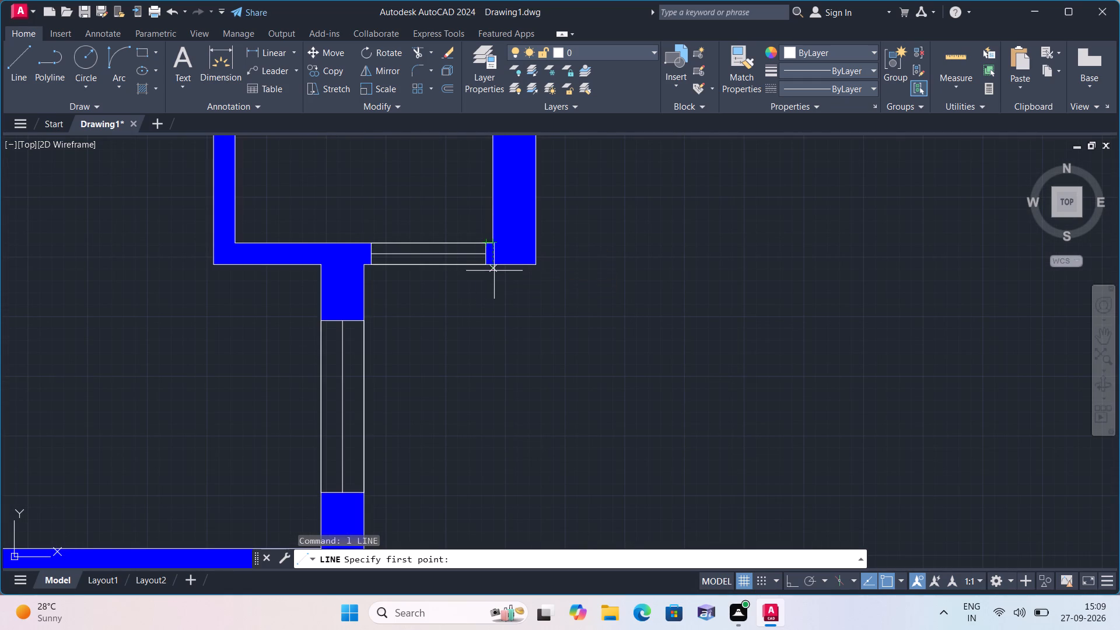
pyautogui.click(494, 268)
pyautogui.scroll(-1, 484, 465)
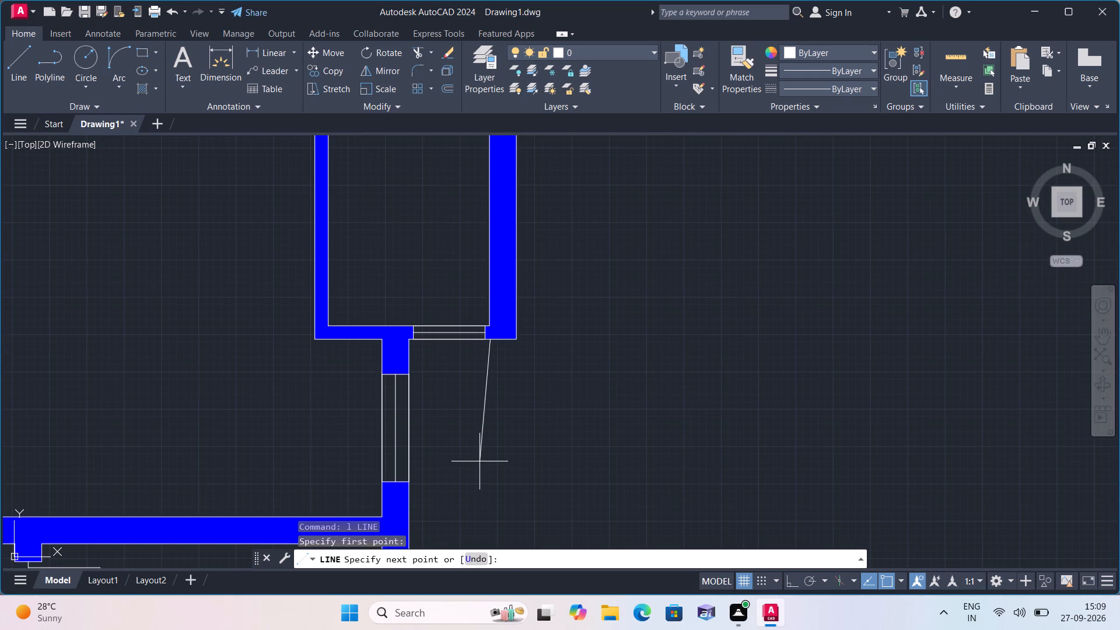
pyautogui.press('F8')
pyautogui.scroll(-2, 487, 428)
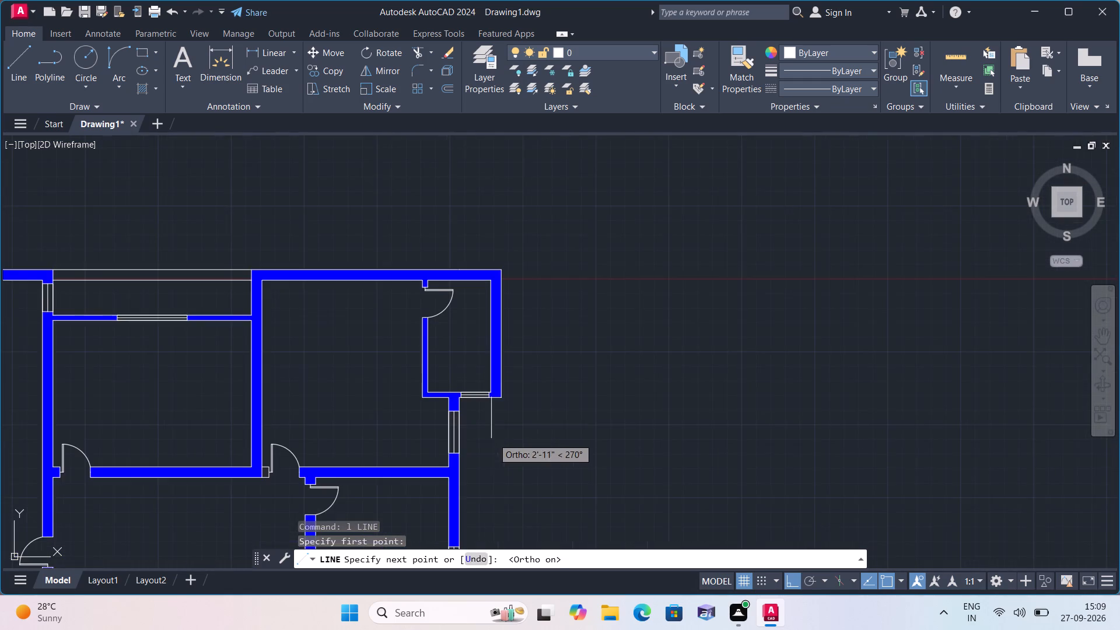
pyautogui.moveTo(494, 440); pyautogui.dragTo(485, 350, button='middle')
pyautogui.scroll(-1, 485, 325)
pyautogui.moveTo(558, 521); pyautogui.dragTo(543, 342, button='middle')
pyautogui.scroll(-2, 558, 521)
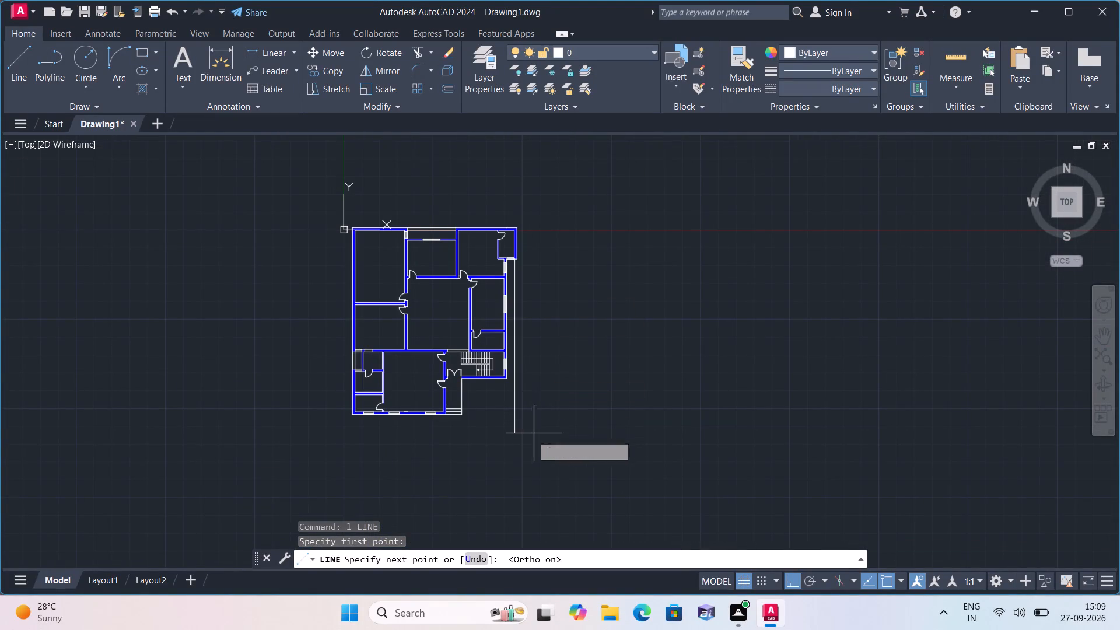
pyautogui.click(529, 523)
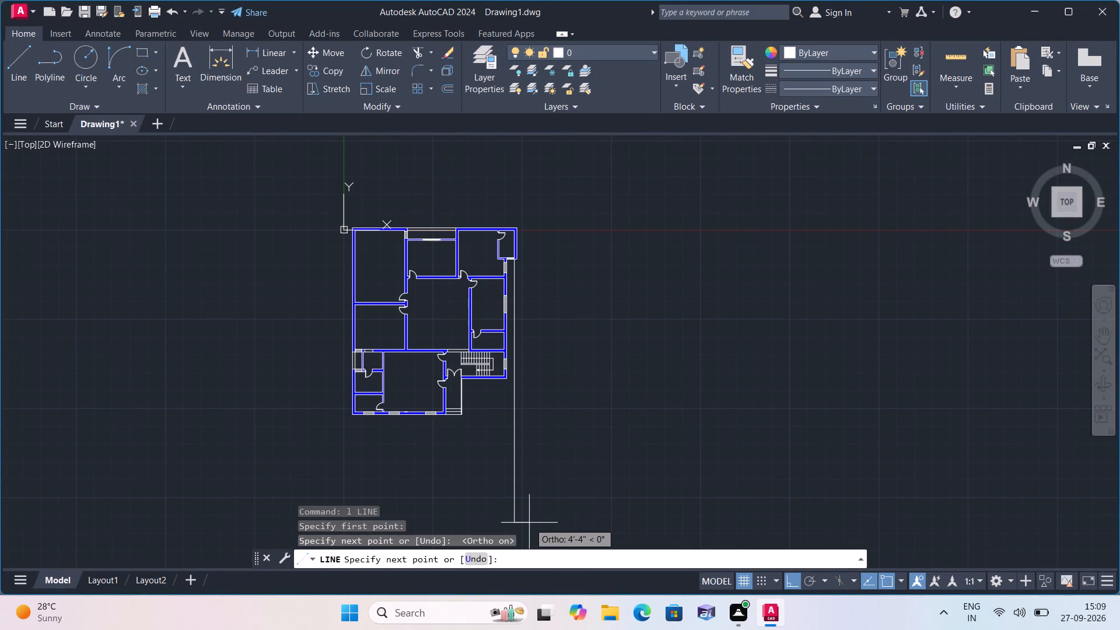
pyautogui.press('space')
# Draw a second vertical line from the north-east small room's south-east outer corner southward, ending slightly beyond the inner-face line.
pyautogui.press('space')
pyautogui.moveTo(589, 379); pyautogui.dragTo(593, 410, button='middle')
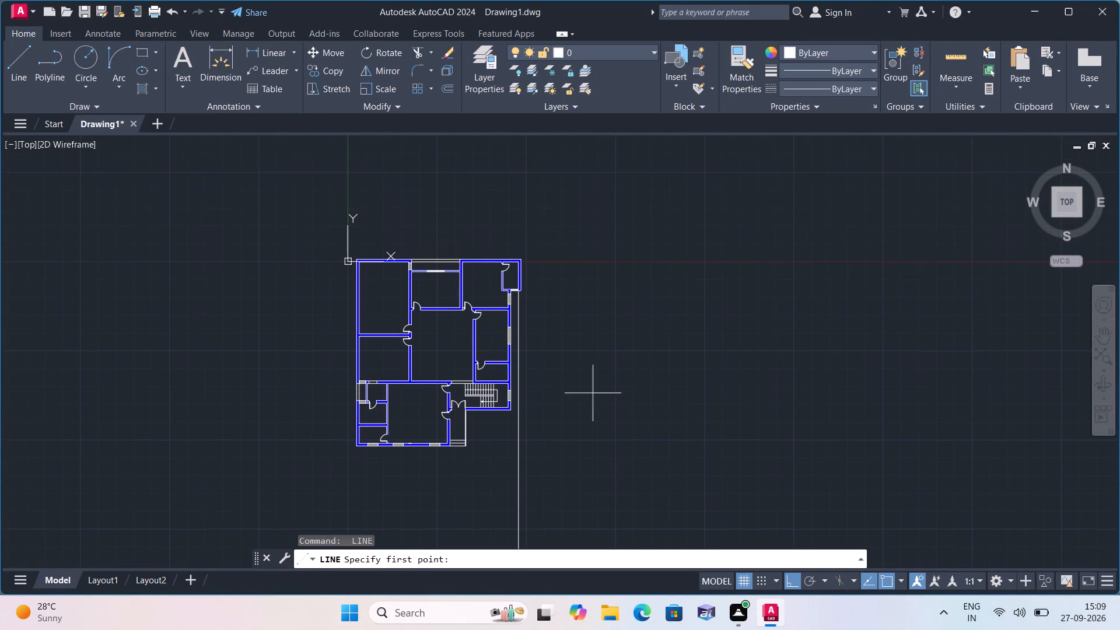
pyautogui.scroll(1, 594, 384)
pyautogui.scroll(2, 477, 237)
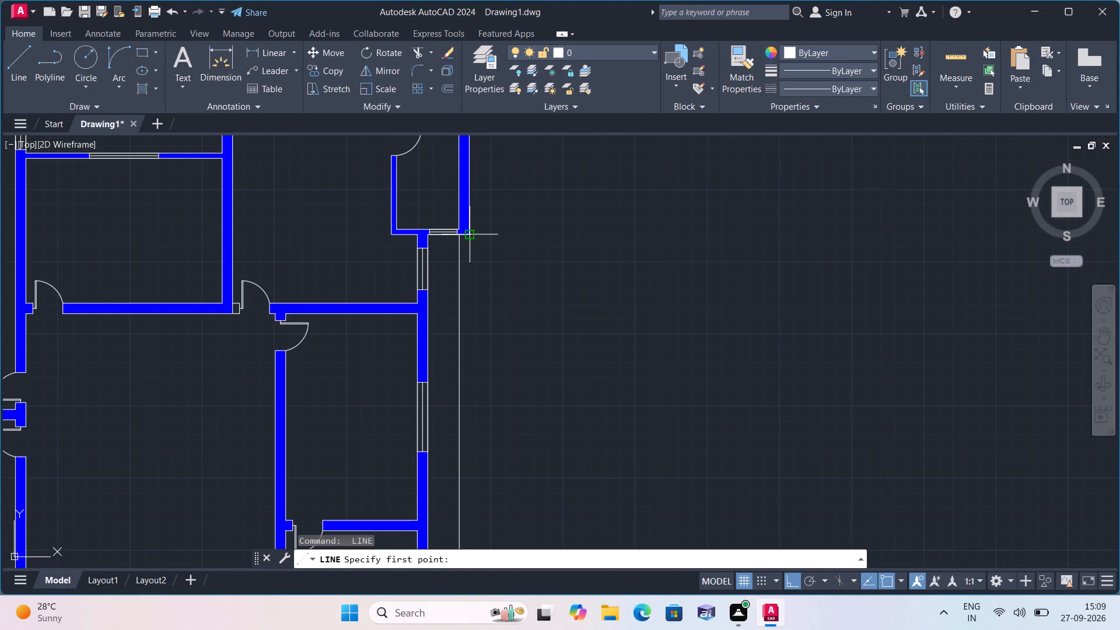
pyautogui.click(468, 234)
pyautogui.moveTo(513, 437); pyautogui.dragTo(510, 361, button='middle')
pyautogui.scroll(-2, 510, 437)
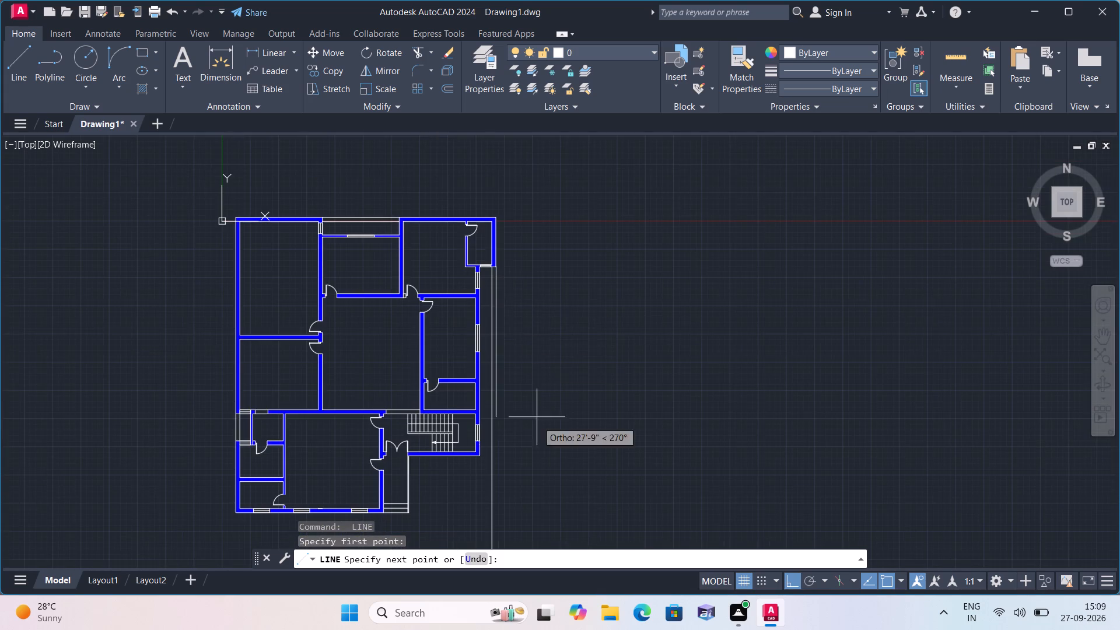
pyautogui.moveTo(542, 453); pyautogui.dragTo(520, 333, button='middle')
pyautogui.scroll(-1, 533, 467)
pyautogui.moveTo(533, 470); pyautogui.dragTo(505, 337, button='middle')
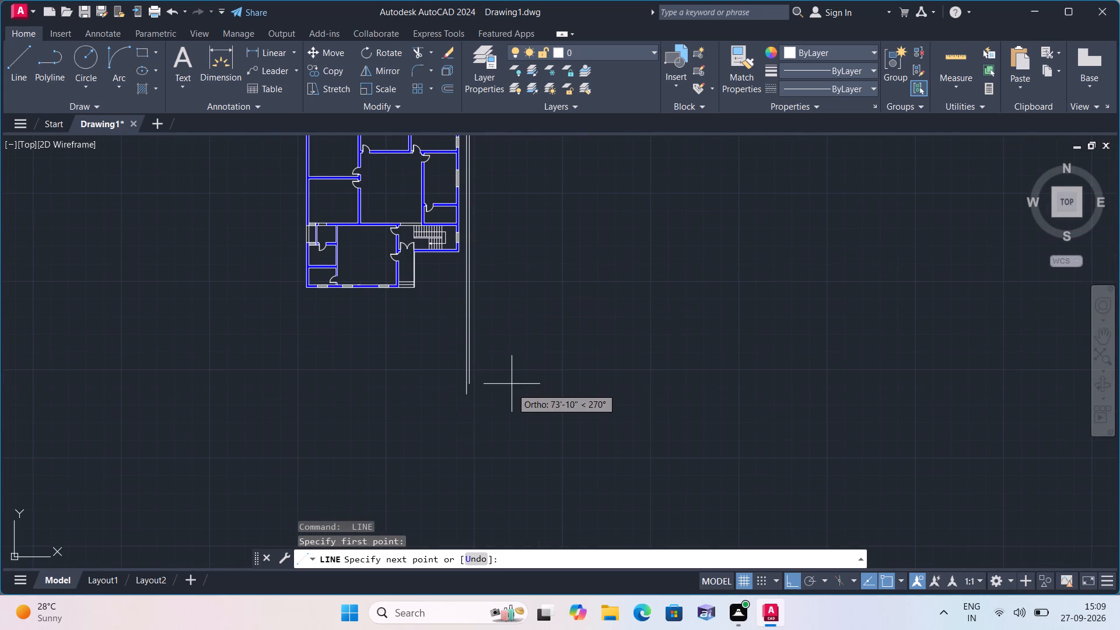
pyautogui.click(512, 411)
pyautogui.press('space')
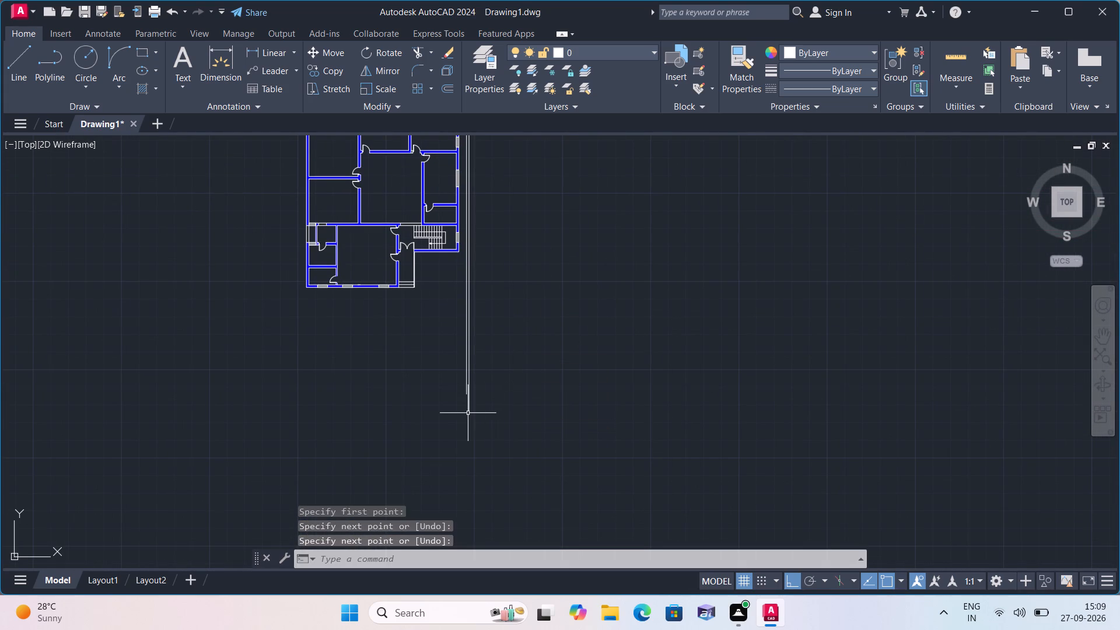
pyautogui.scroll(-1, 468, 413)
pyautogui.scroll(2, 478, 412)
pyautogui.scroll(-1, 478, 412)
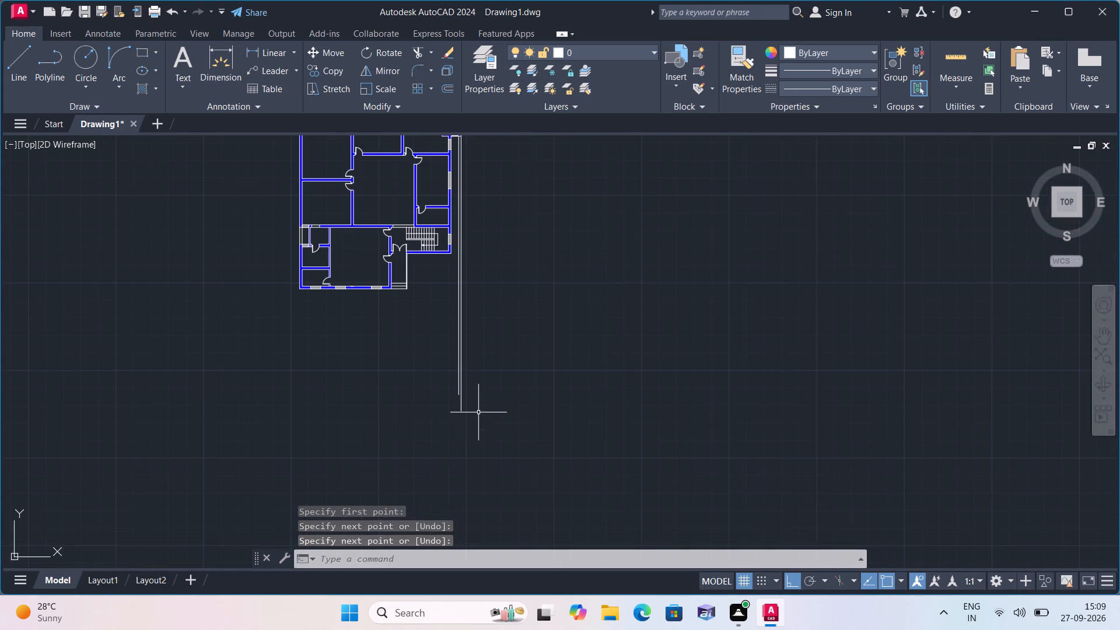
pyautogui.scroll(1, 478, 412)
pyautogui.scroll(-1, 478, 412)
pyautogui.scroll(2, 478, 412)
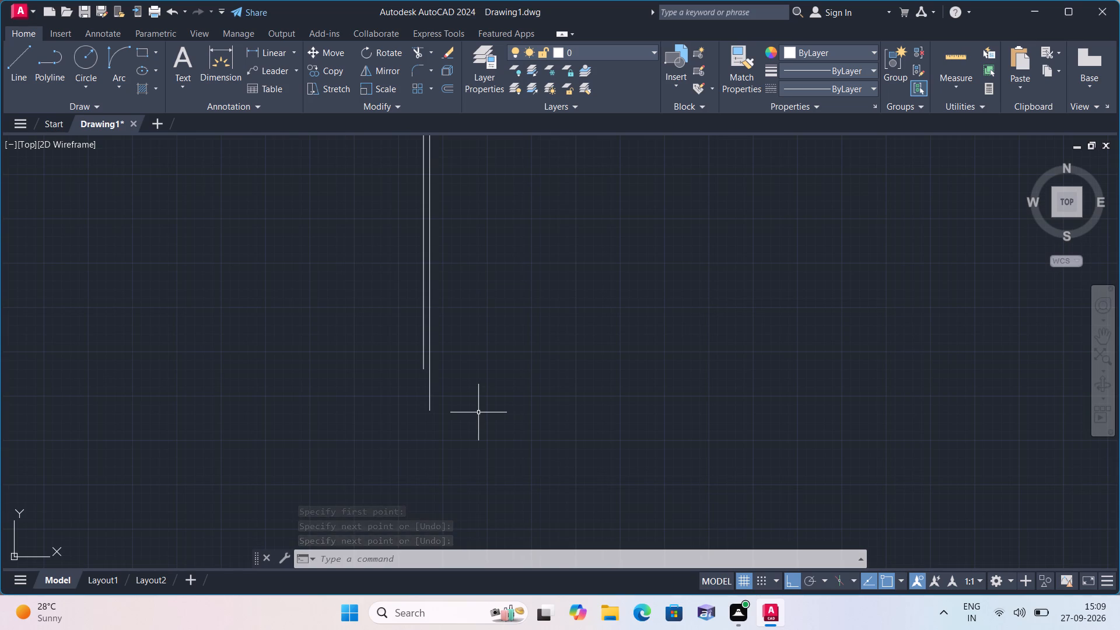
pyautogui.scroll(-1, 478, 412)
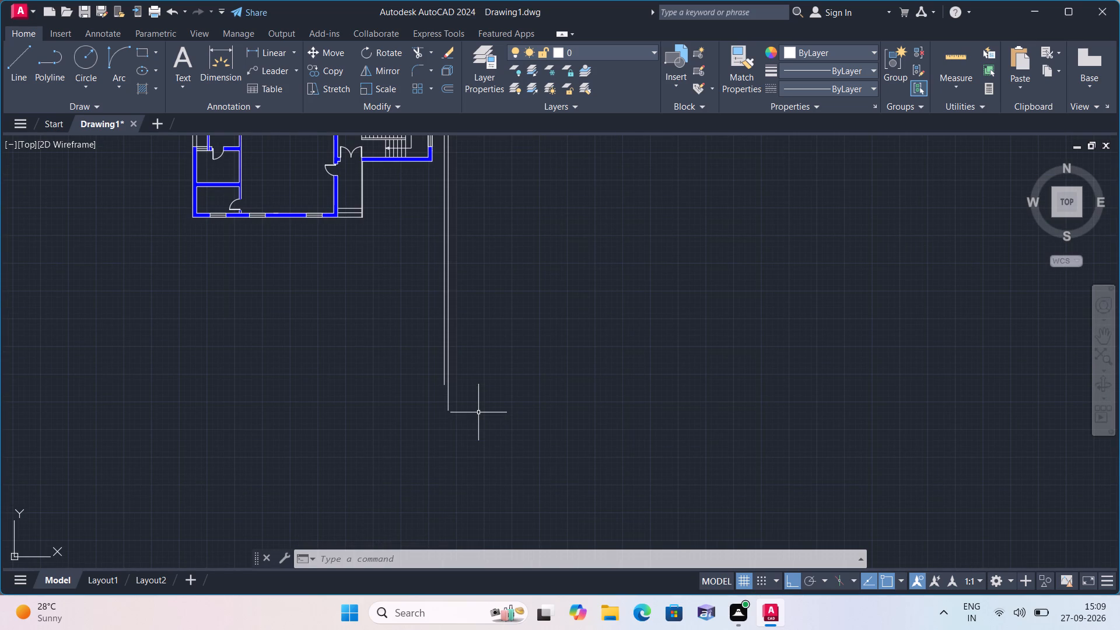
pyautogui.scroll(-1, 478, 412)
# Offset the outer face line of the staircase's southern wall 16' to the south.
pyautogui.moveTo(422, 346); pyautogui.dragTo(431, 360, button='middle')
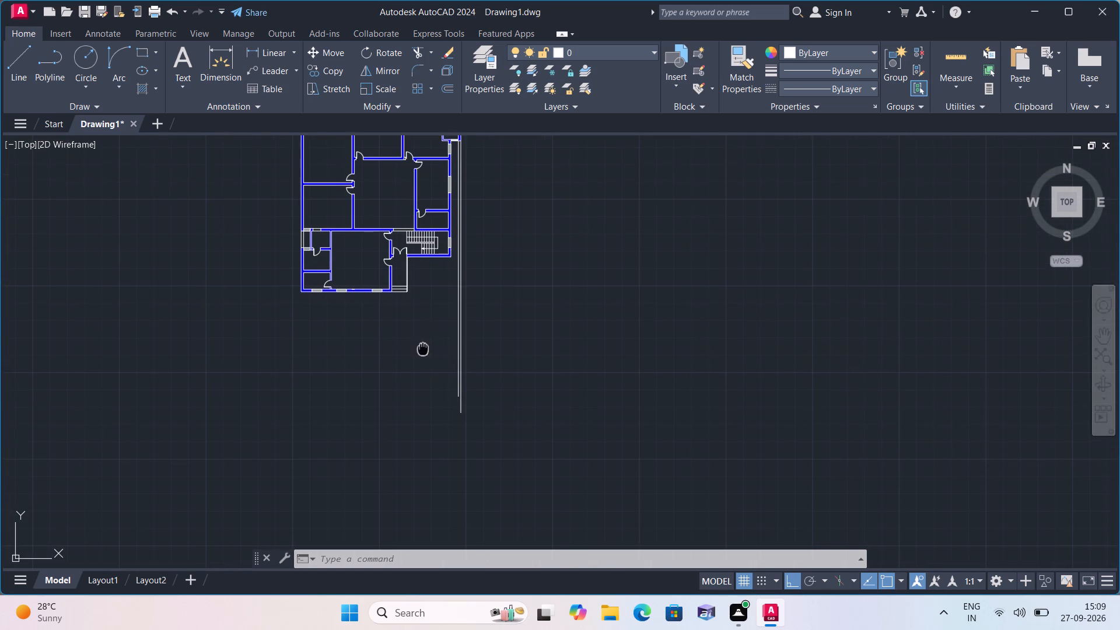
pyautogui.moveTo(431, 360); pyautogui.dragTo(459, 429, button='middle')
pyautogui.scroll(1, 463, 426)
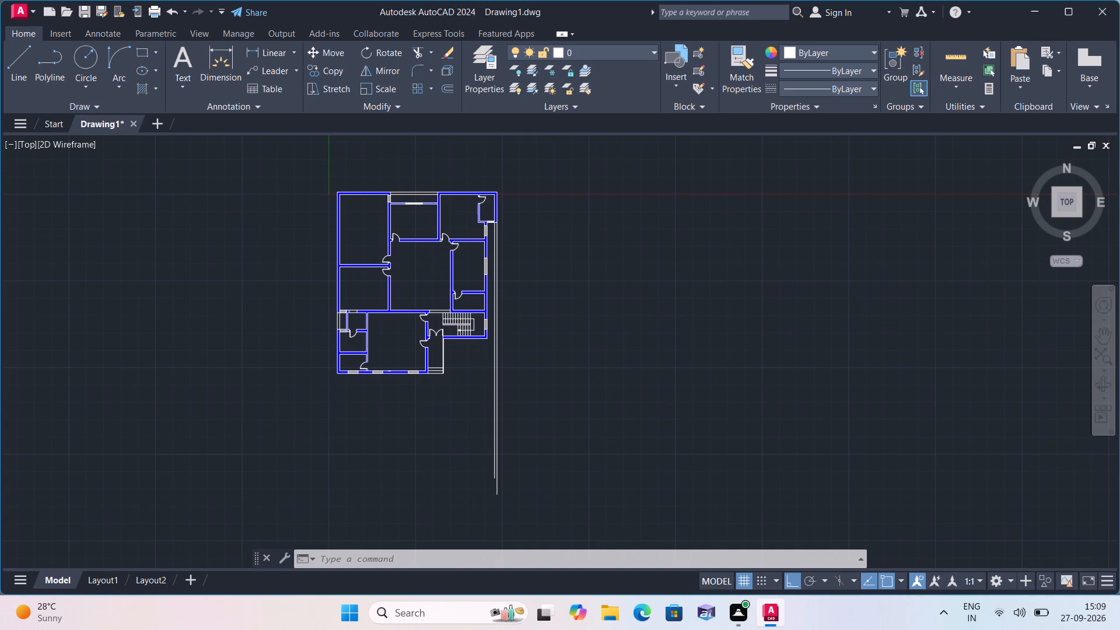
pyautogui.scroll(1, 463, 426)
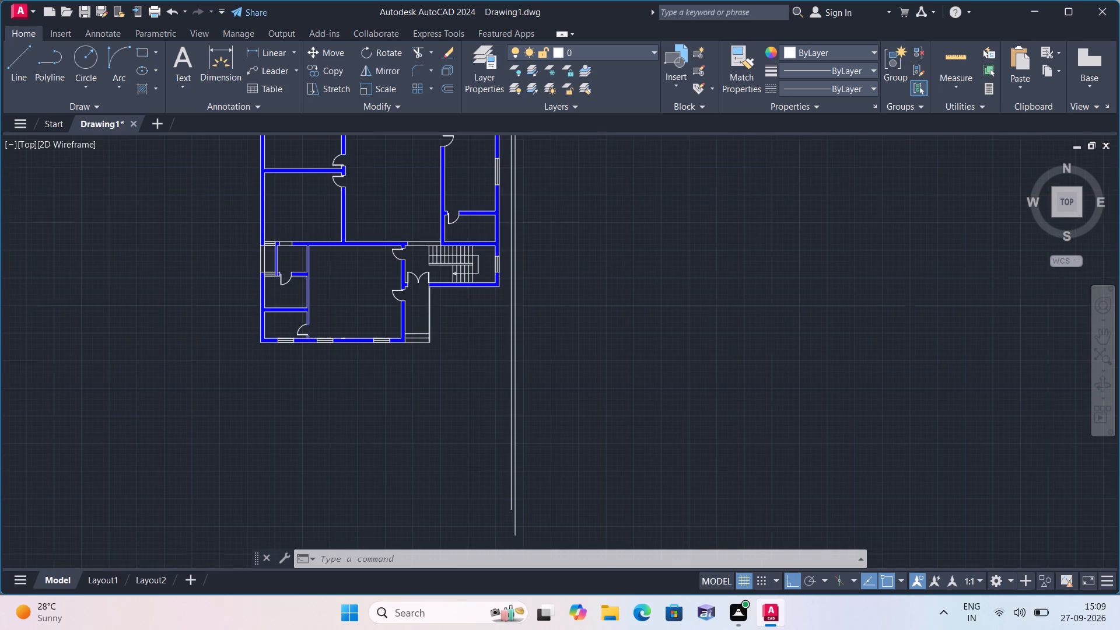
pyautogui.scroll(-1, 463, 426)
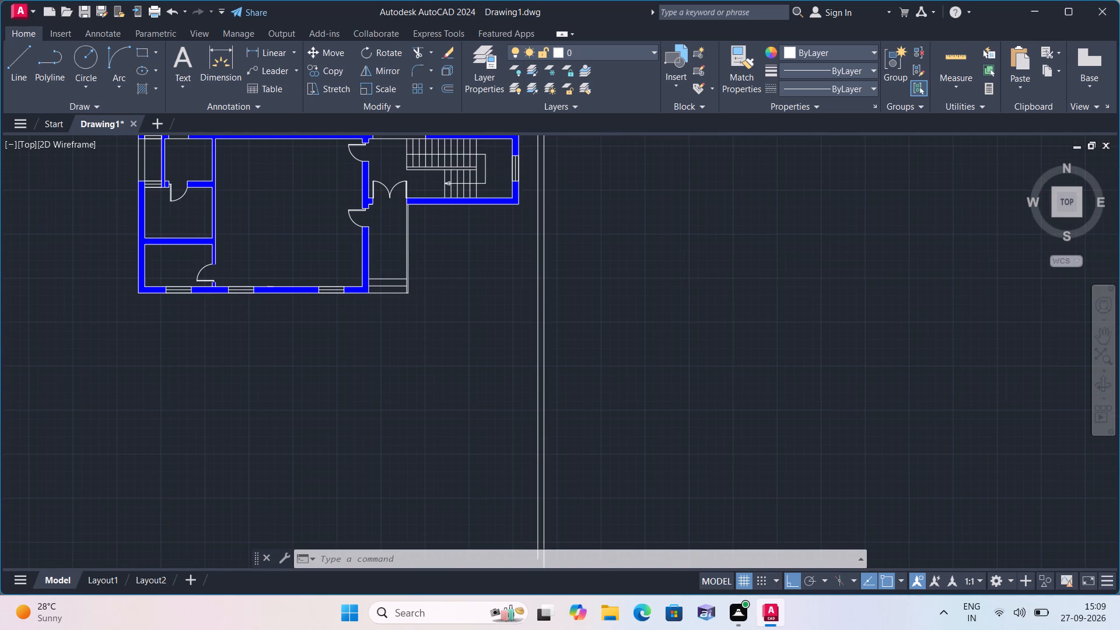
pyautogui.press('o')
pyautogui.write('ff')
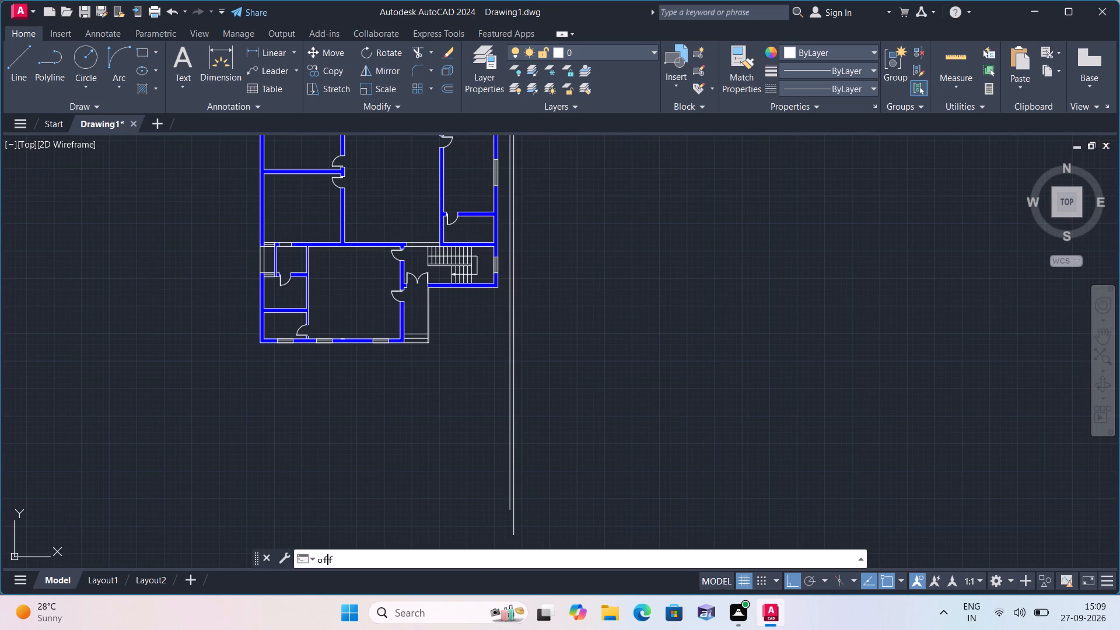
pyautogui.press('space')
pyautogui.write("16'")
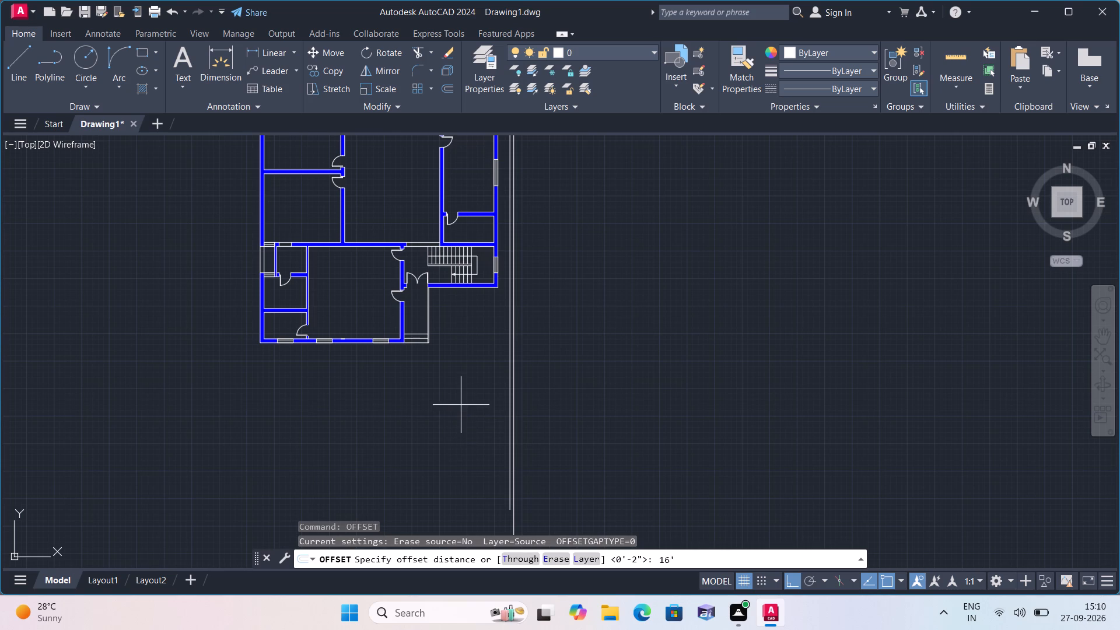
pyautogui.press('space')
pyautogui.scroll(4, 449, 321)
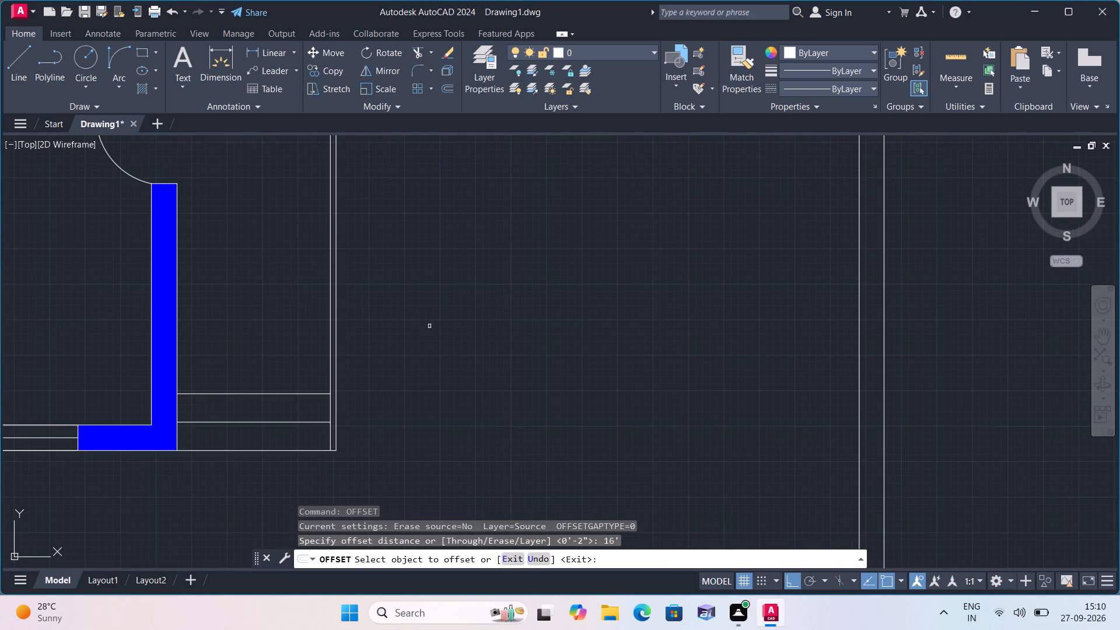
pyautogui.scroll(-1, 415, 308)
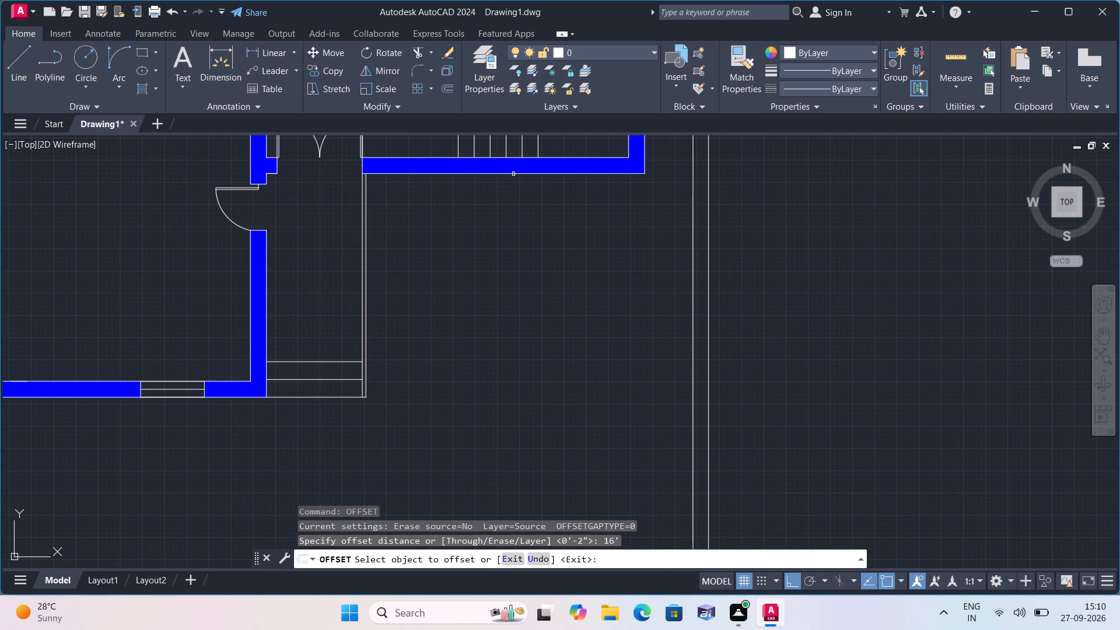
pyautogui.click(513, 174)
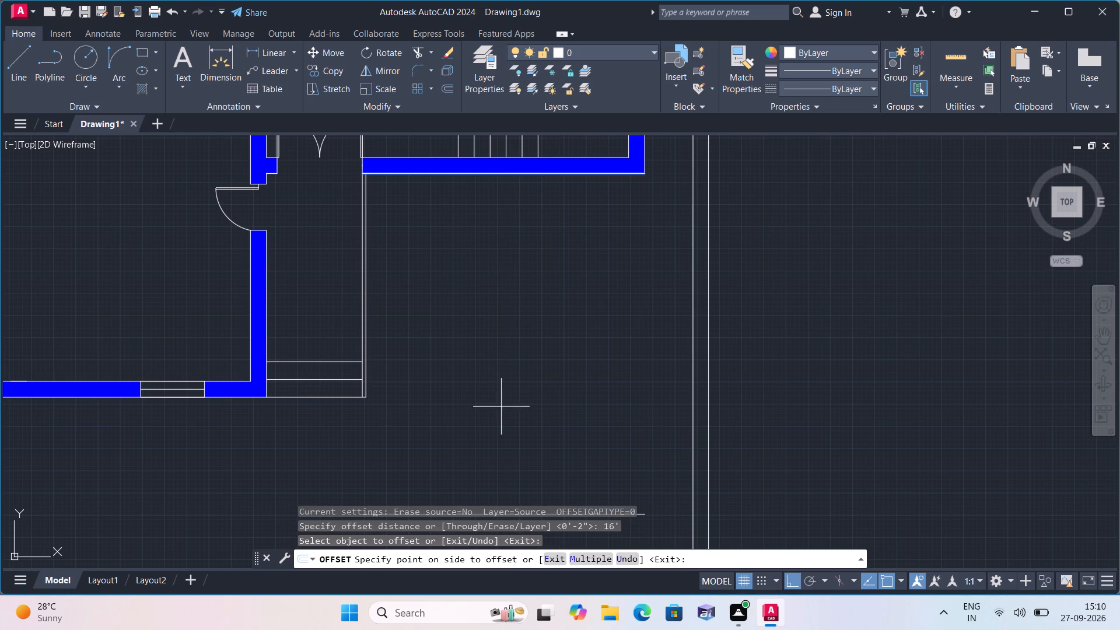
pyautogui.click(501, 408)
pyautogui.scroll(-1, 501, 408)
pyautogui.moveTo(498, 412); pyautogui.dragTo(501, 293, button='middle')
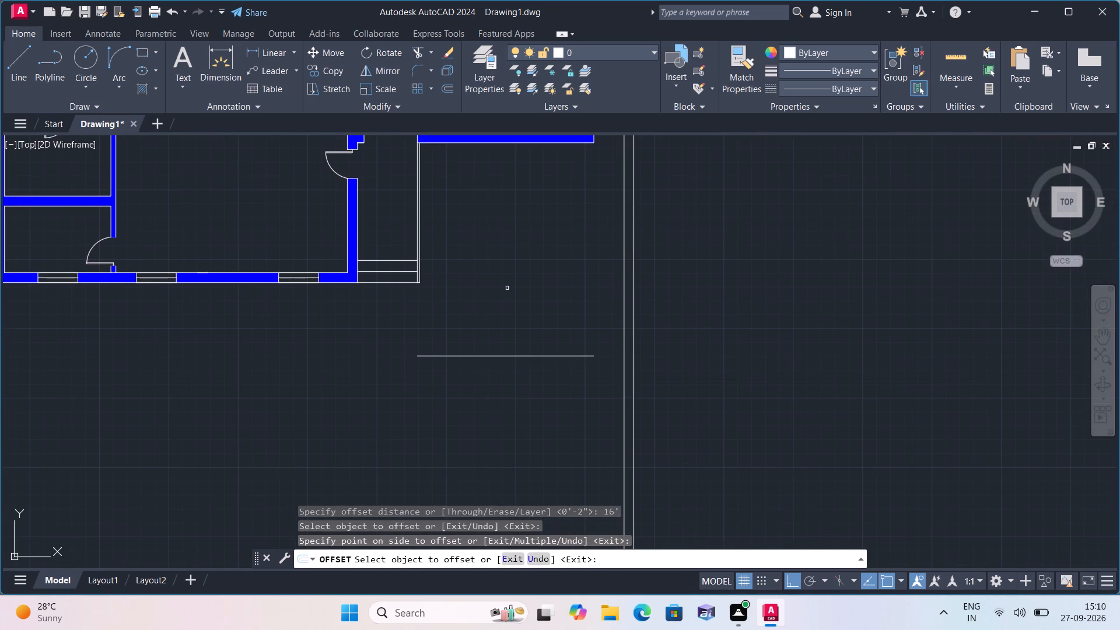
pyautogui.press('space')
# Offset the new horizontal line south of the staircase by 2" to the south.
pyautogui.press('space')
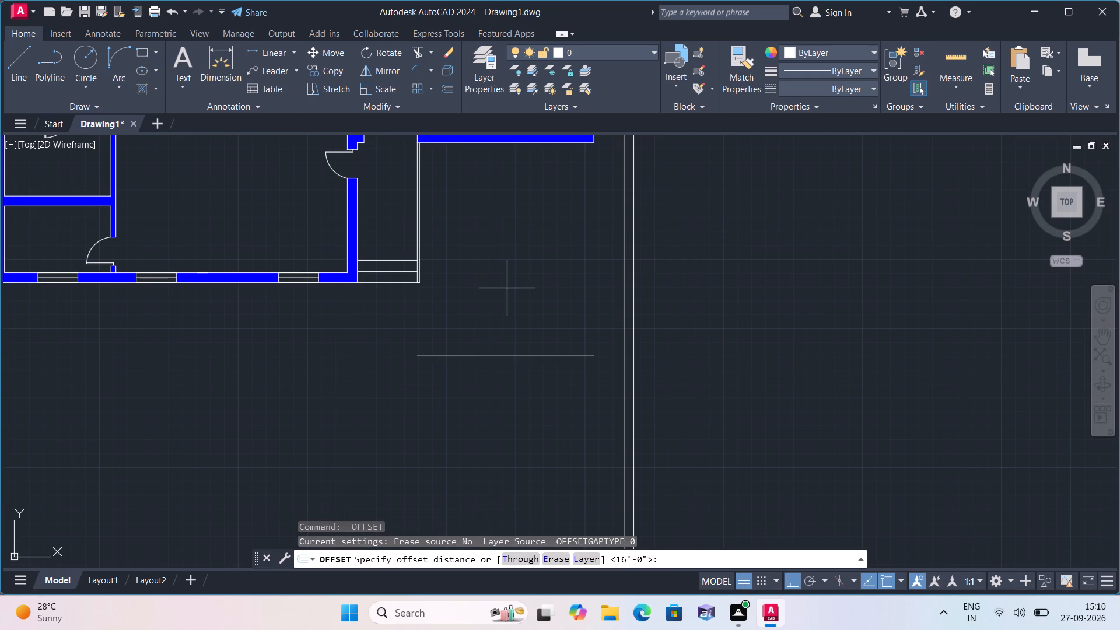
pyautogui.write('2"')
pyautogui.press('space')
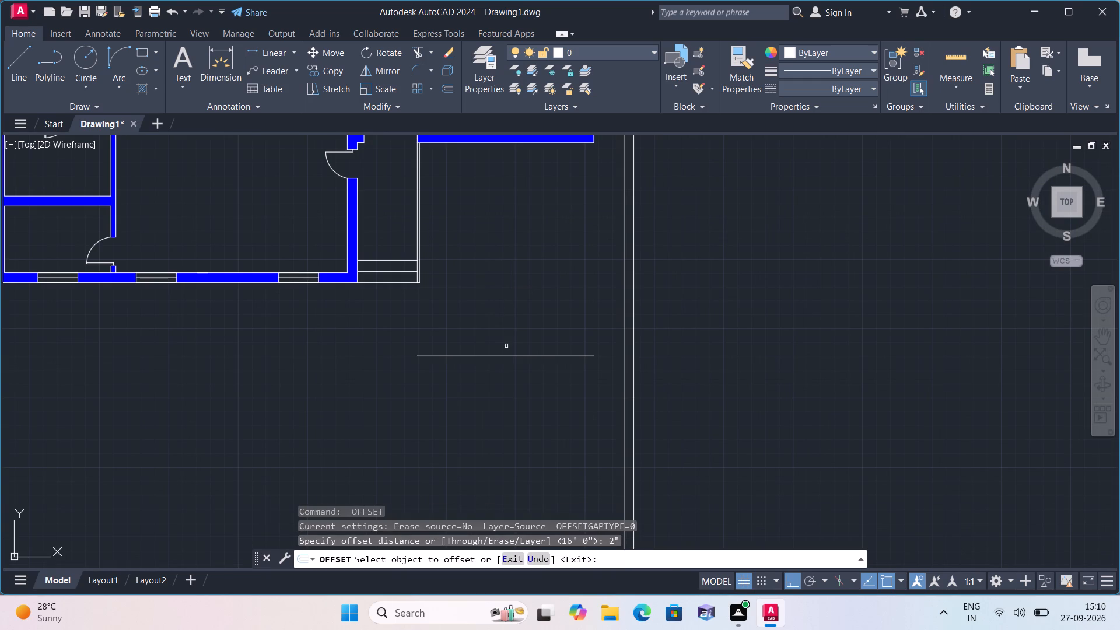
pyautogui.click(509, 356)
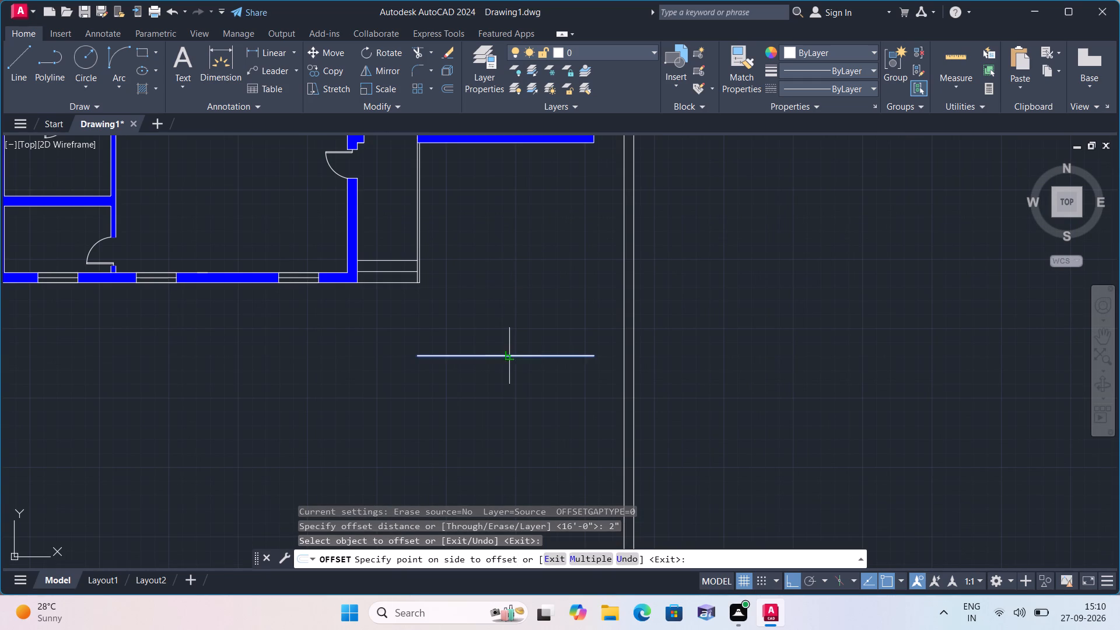
pyautogui.click(512, 398)
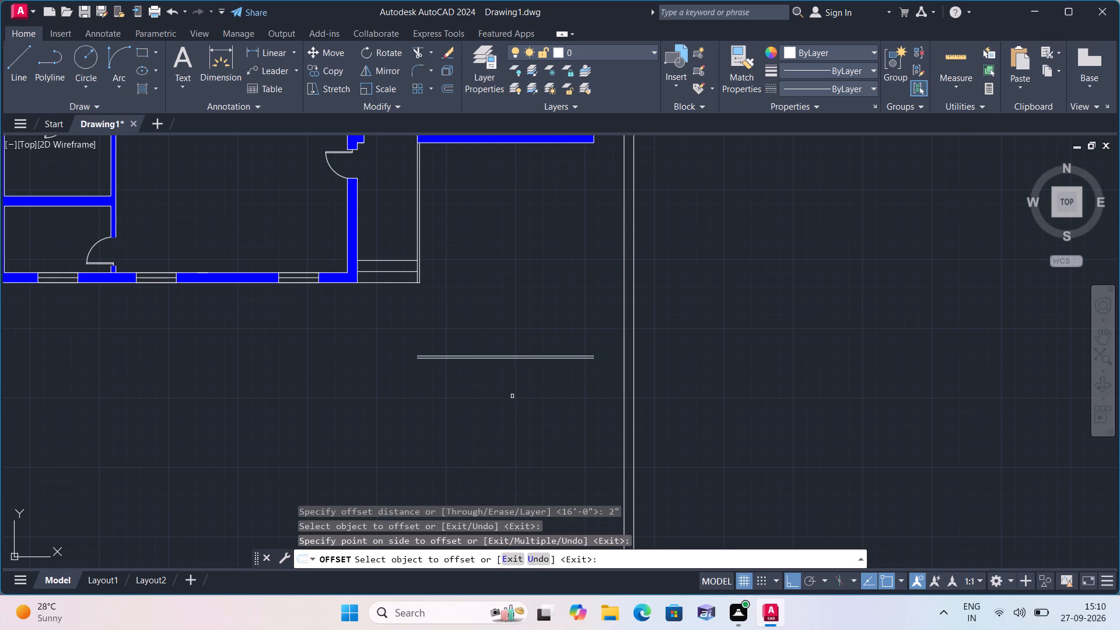
pyautogui.scroll(-1, 512, 396)
pyautogui.scroll(1, 512, 396)
pyautogui.scroll(-1, 512, 396)
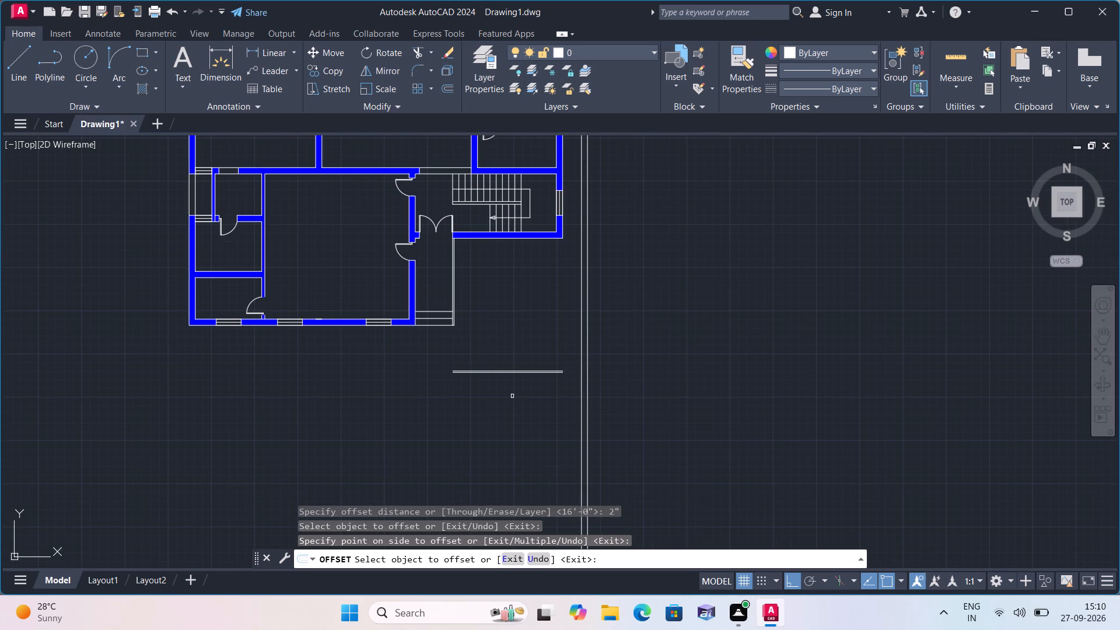
pyautogui.scroll(-1, 512, 405)
pyautogui.moveTo(512, 405); pyautogui.dragTo(515, 403, button='middle')
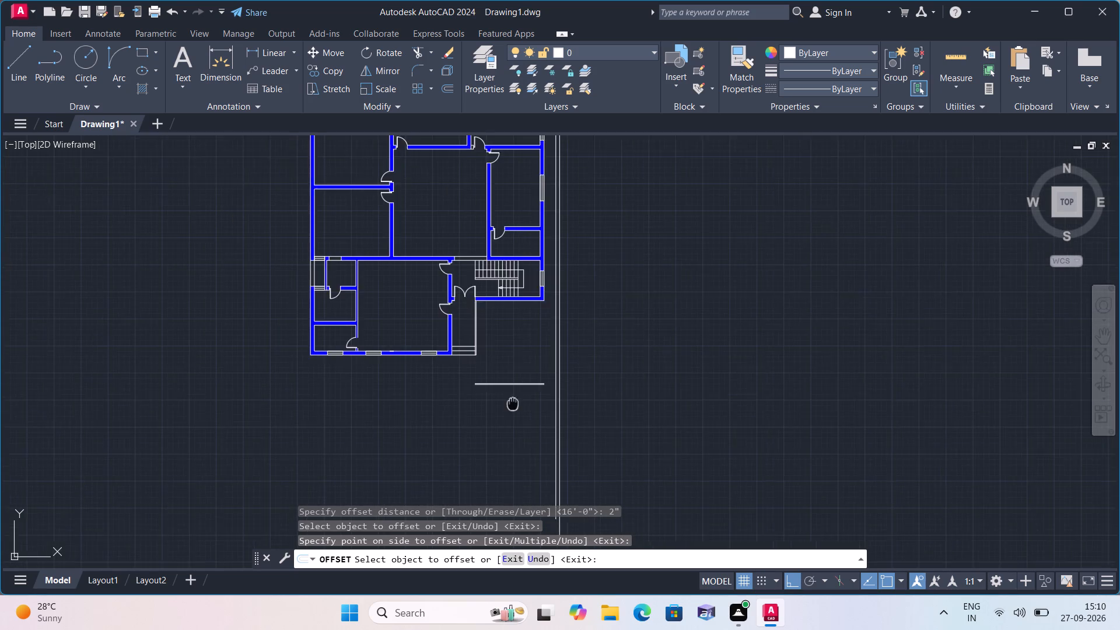
pyautogui.moveTo(515, 403); pyautogui.dragTo(566, 383, button='middle')
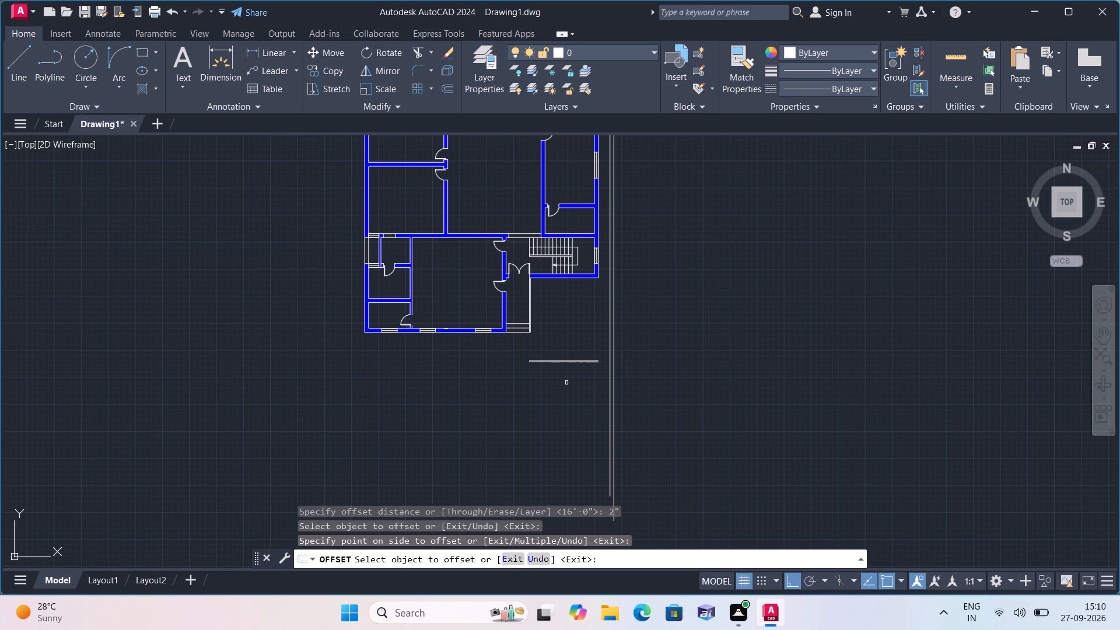
pyautogui.press('space')
# Offset the lower line of the horizontal pair south of the staircase by 4' to the south.
pyautogui.press('space')
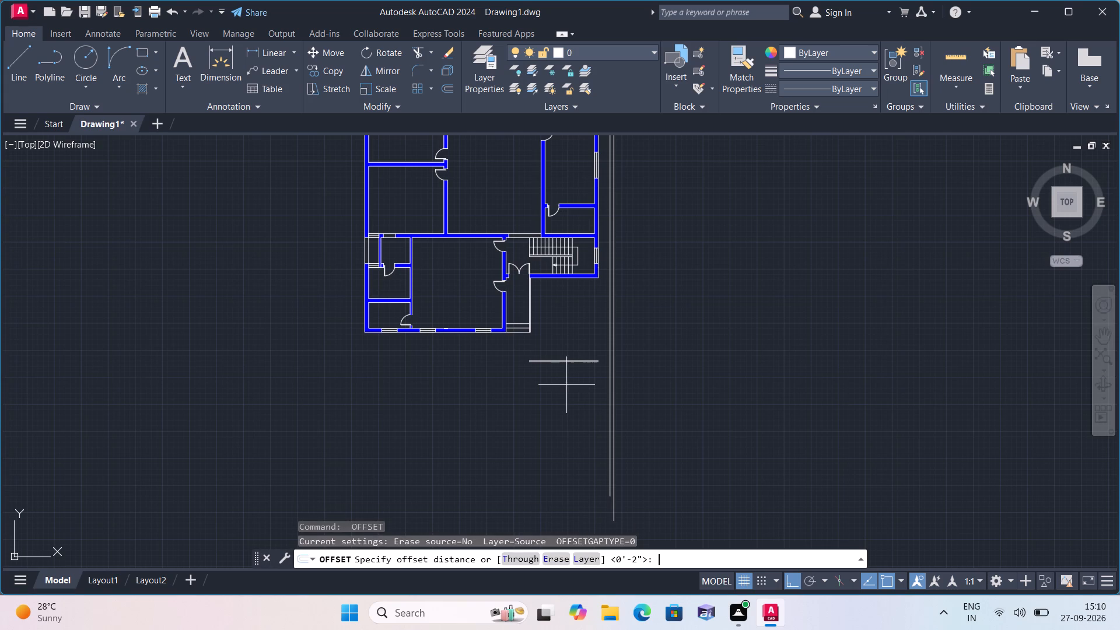
pyautogui.press('4')
pyautogui.click(566, 384)
pyautogui.press("'")
pyautogui.press('space')
pyautogui.scroll(5, 558, 367)
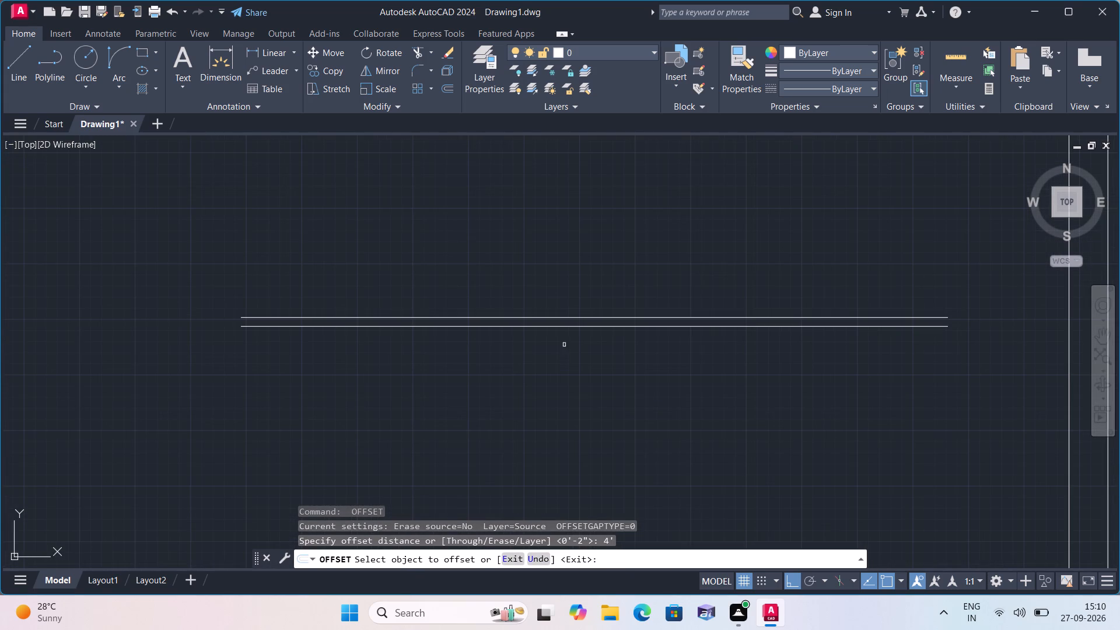
pyautogui.click(571, 327)
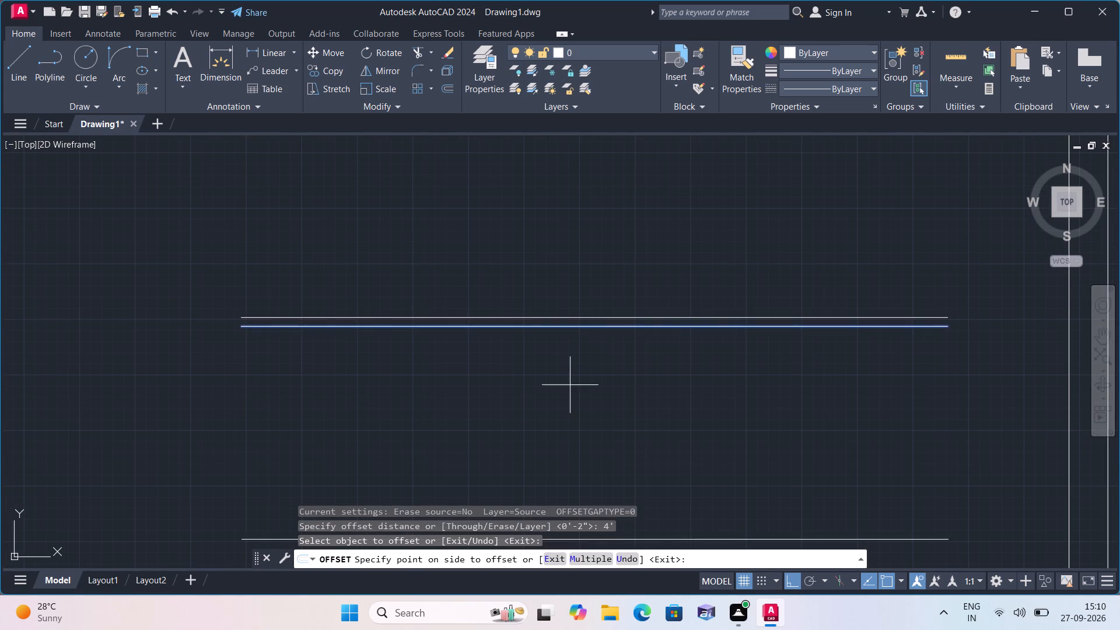
pyautogui.click(566, 422)
pyautogui.scroll(-2, 566, 422)
pyautogui.moveTo(565, 430); pyautogui.dragTo(635, 405, button='middle')
pyautogui.scroll(-1, 605, 410)
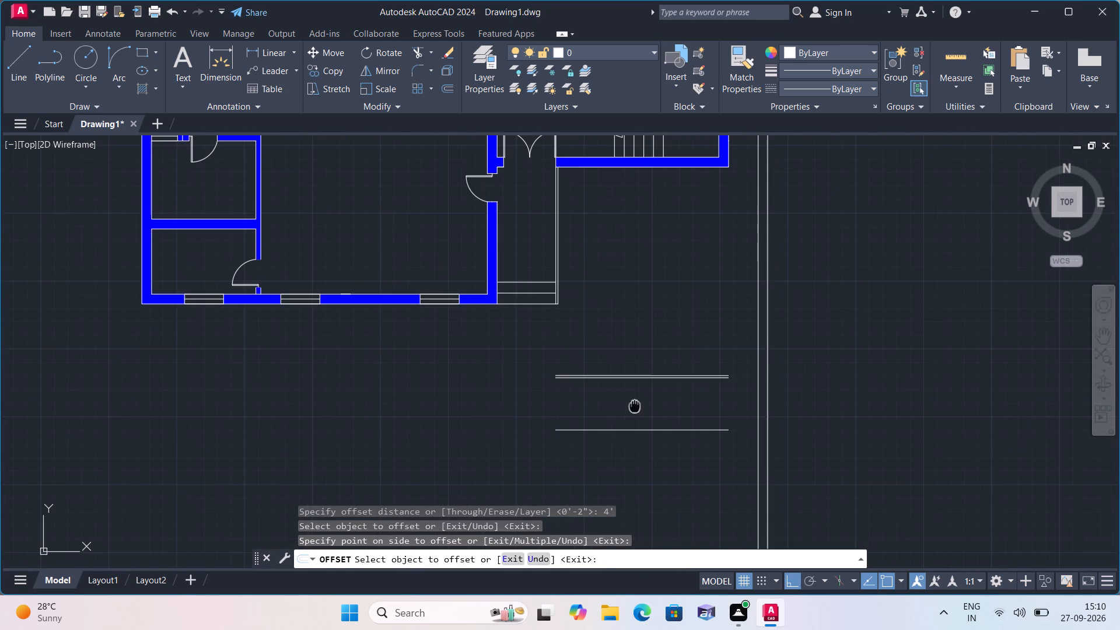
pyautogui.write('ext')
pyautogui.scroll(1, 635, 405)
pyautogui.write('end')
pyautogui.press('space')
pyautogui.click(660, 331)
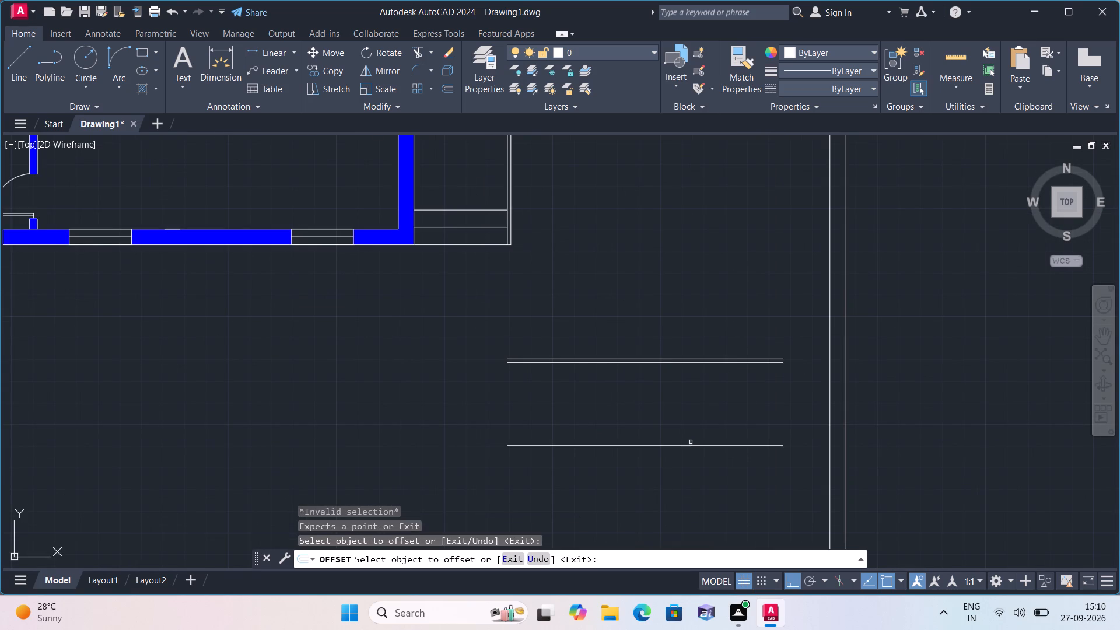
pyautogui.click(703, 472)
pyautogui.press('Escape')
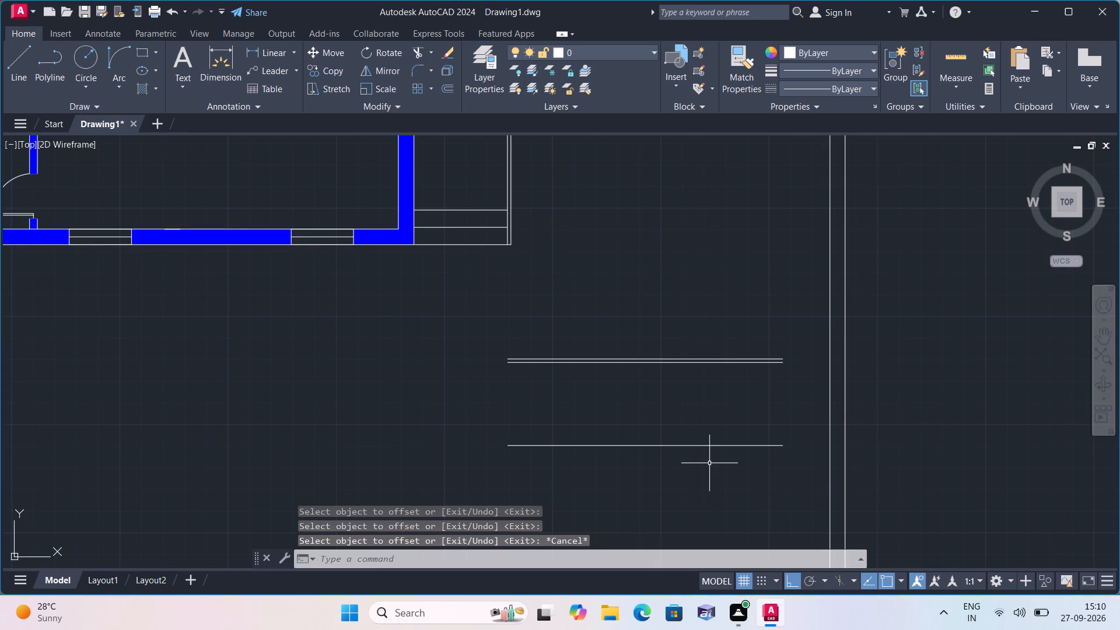
# Extend the three horizontal lines south of the staircase eastward to the outermost vertical boundary line.
pyautogui.write('ext')
pyautogui.press('e')
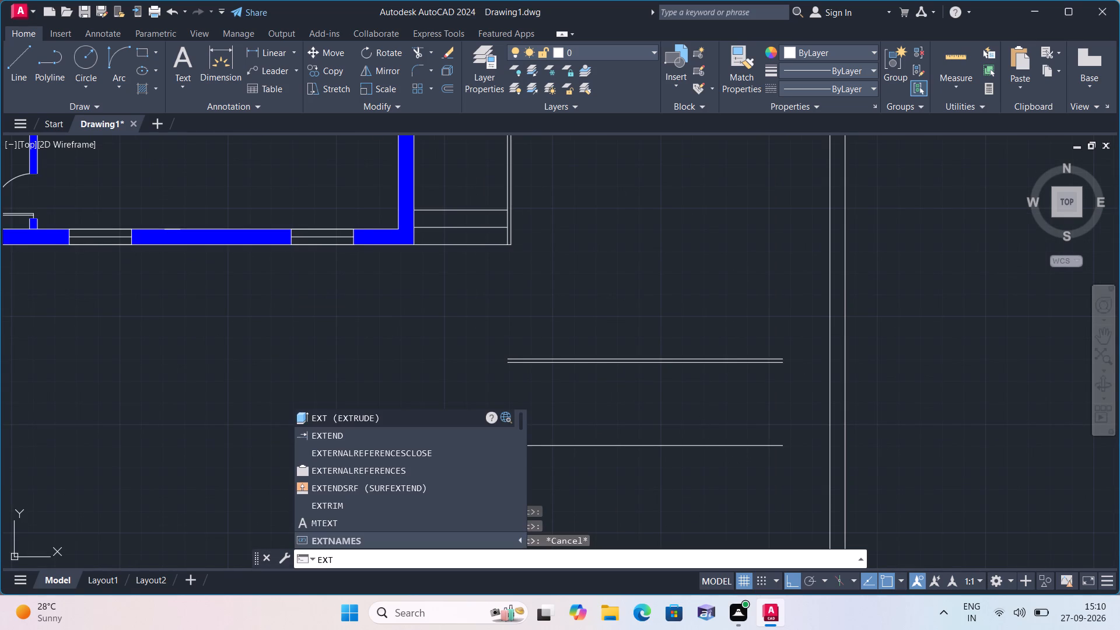
pyautogui.press('space')
pyautogui.click(709, 463)
pyautogui.moveTo(701, 323); pyautogui.dragTo(701, 337)
pyautogui.click(734, 468)
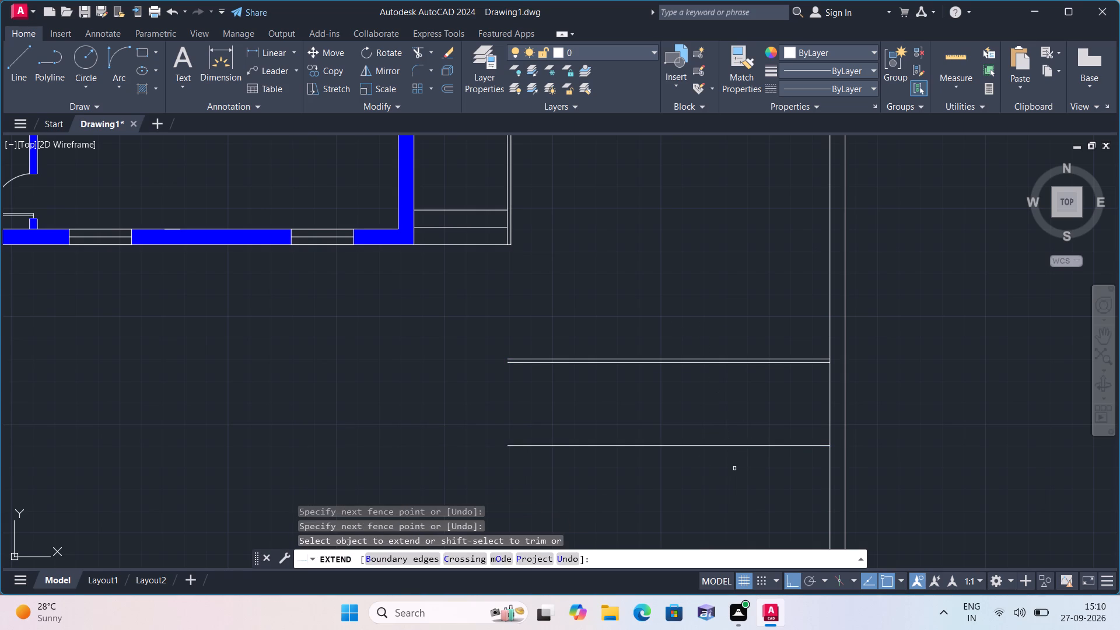
pyautogui.moveTo(758, 302); pyautogui.dragTo(759, 326)
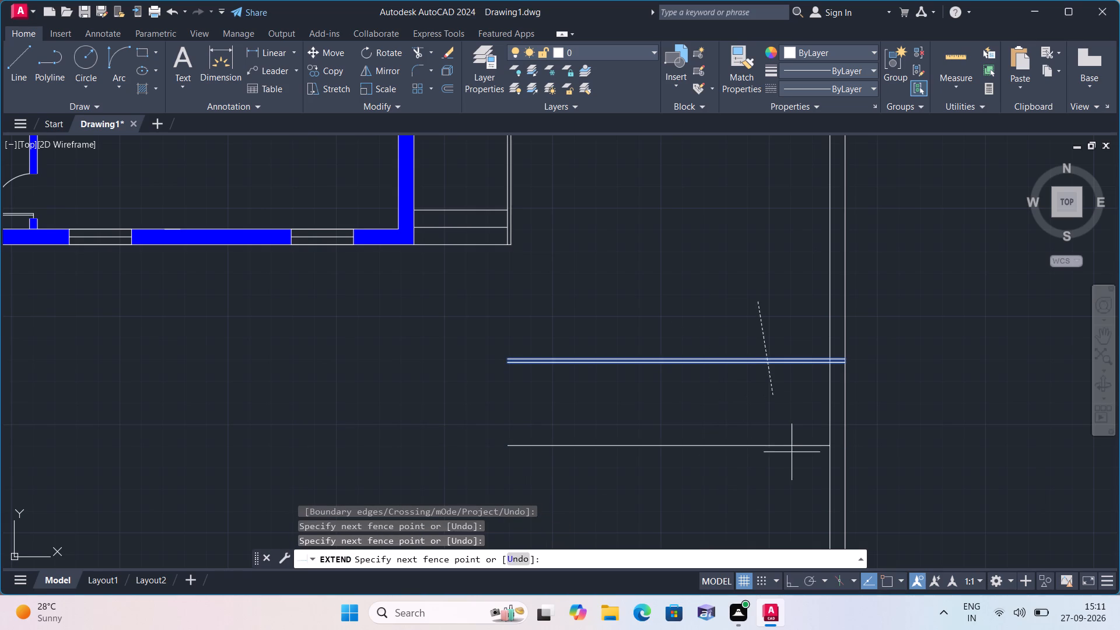
pyautogui.click(797, 496)
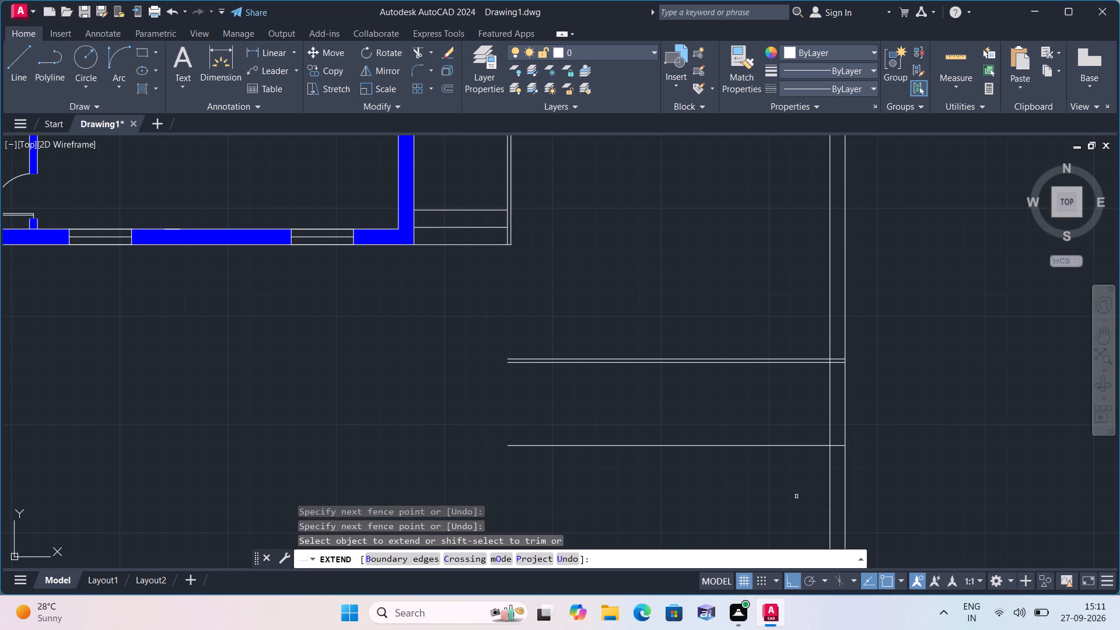
pyautogui.moveTo(782, 507); pyautogui.dragTo(849, 447, button='middle')
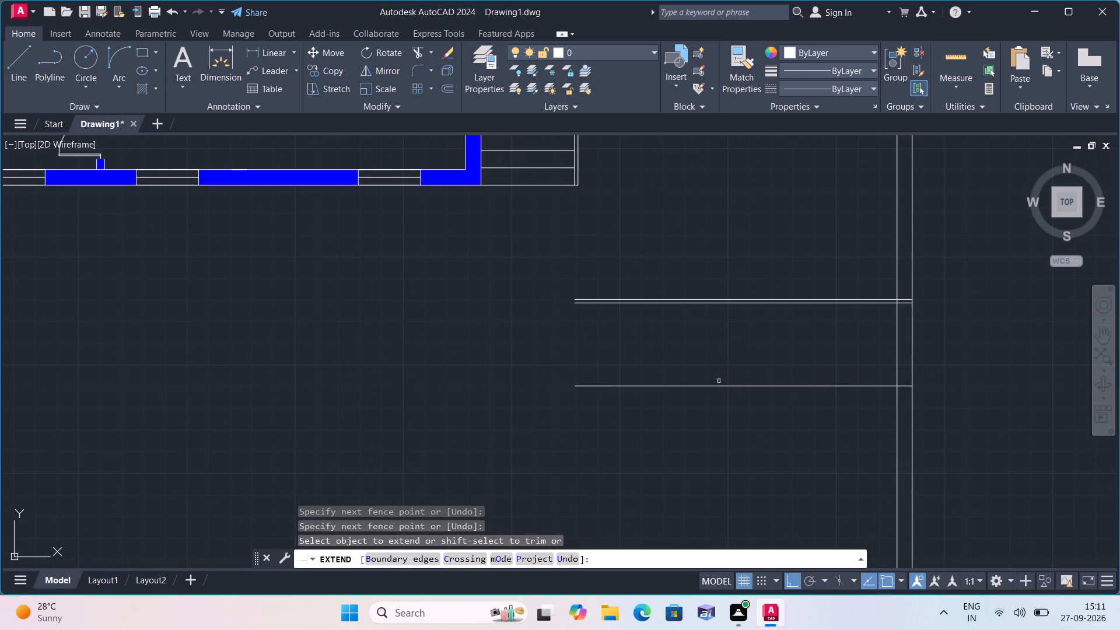
pyautogui.scroll(-1, 710, 388)
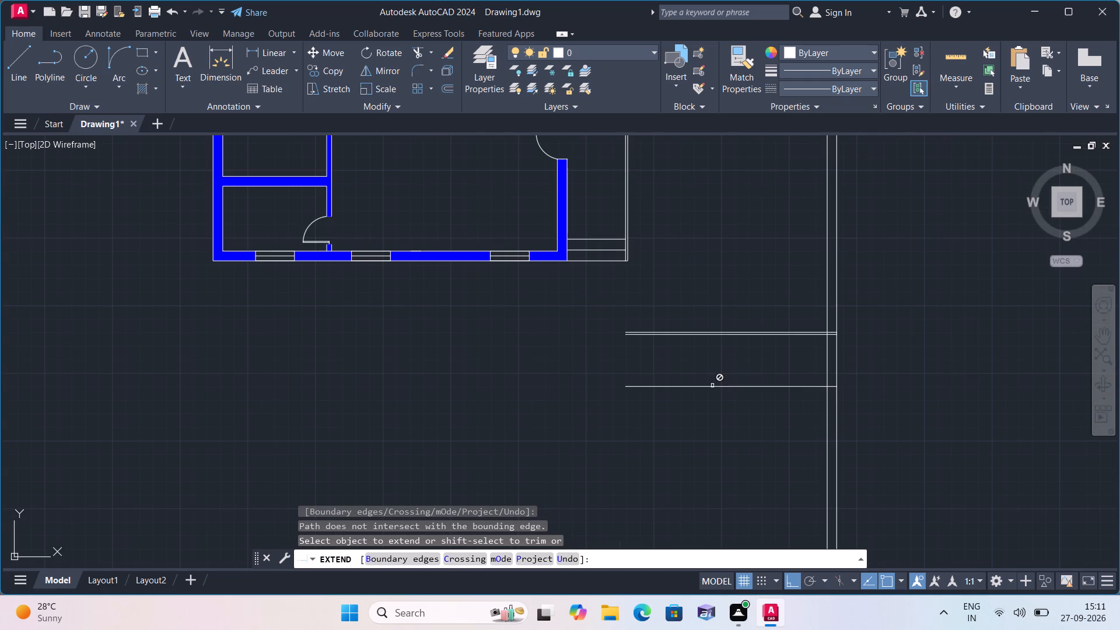
pyautogui.scroll(-1, 712, 386)
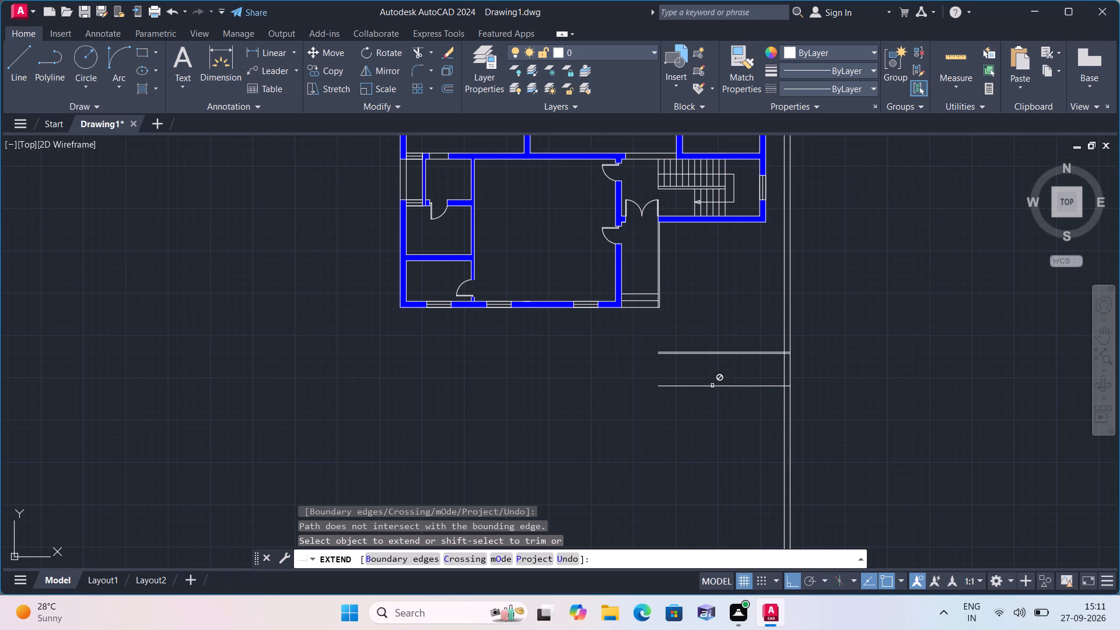
pyautogui.press('Escape')
# Draw two vertical lines southward from the house's south-west corner, in line with the west wall's outer and inner faces.
pyautogui.moveTo(578, 392); pyautogui.dragTo(578, 393, button='middle')
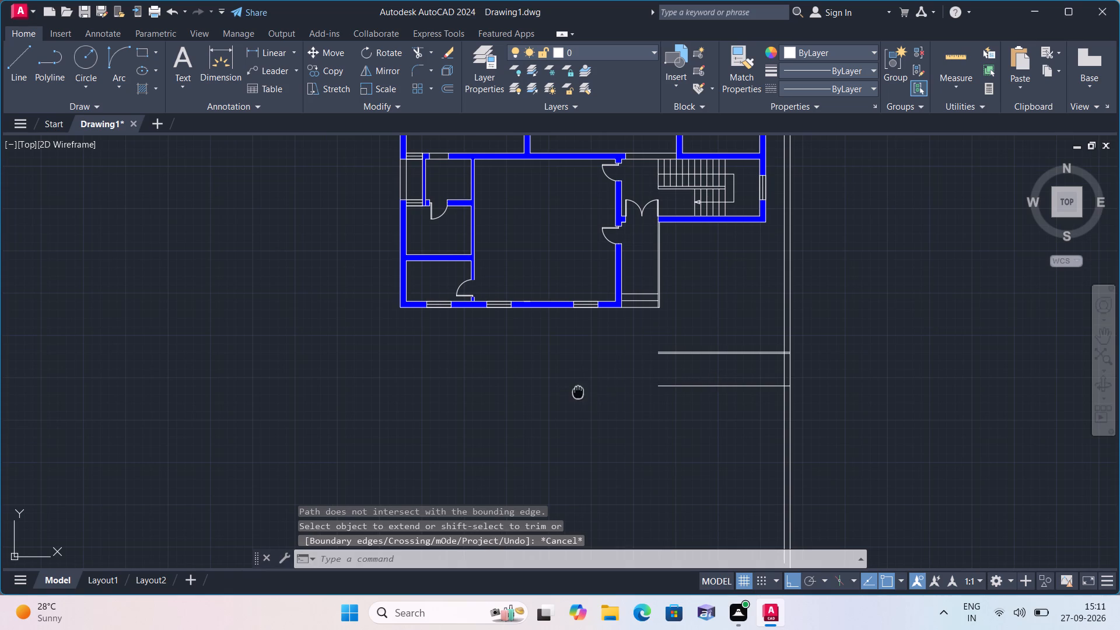
pyautogui.moveTo(578, 393); pyautogui.dragTo(630, 388, button='middle')
pyautogui.write('l')
pyautogui.press('space')
pyautogui.scroll(2, 488, 342)
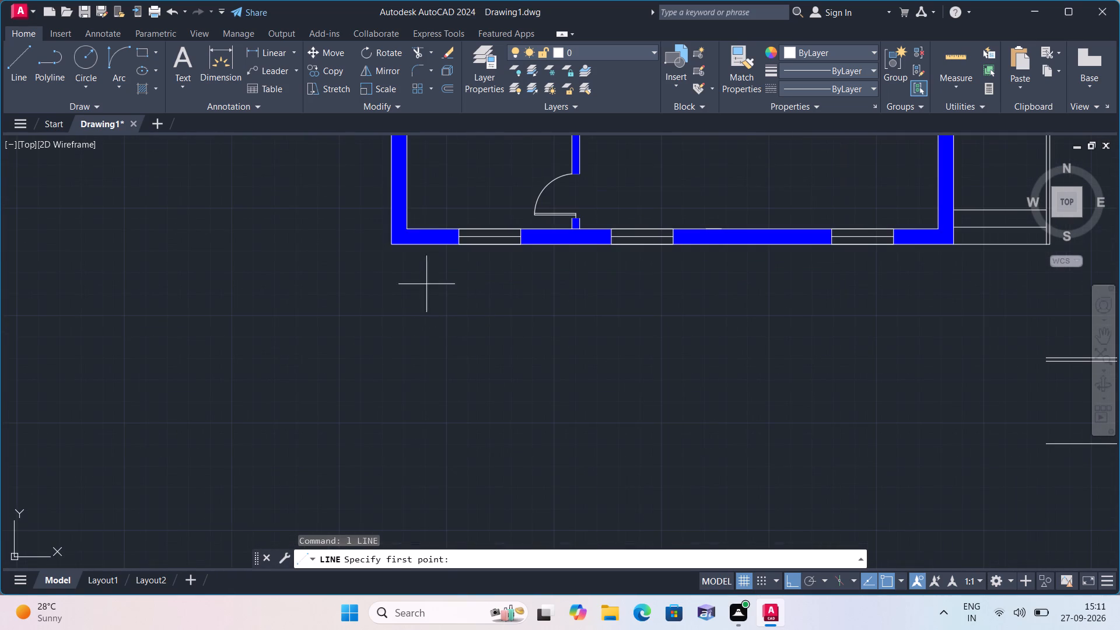
pyautogui.click(390, 244)
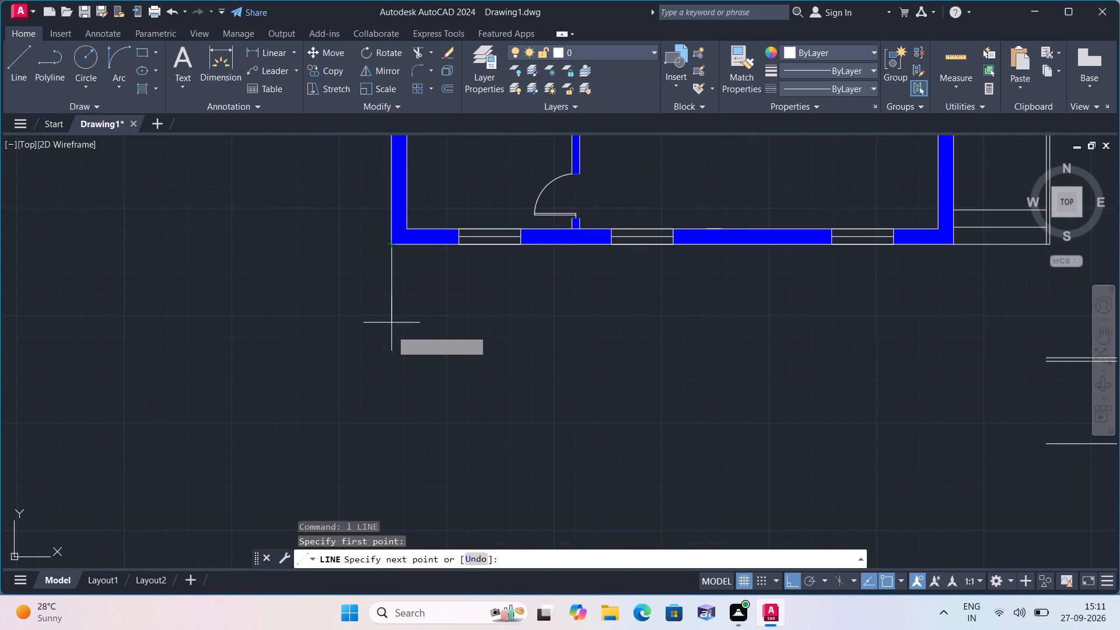
pyautogui.click(397, 483)
pyautogui.press('space')
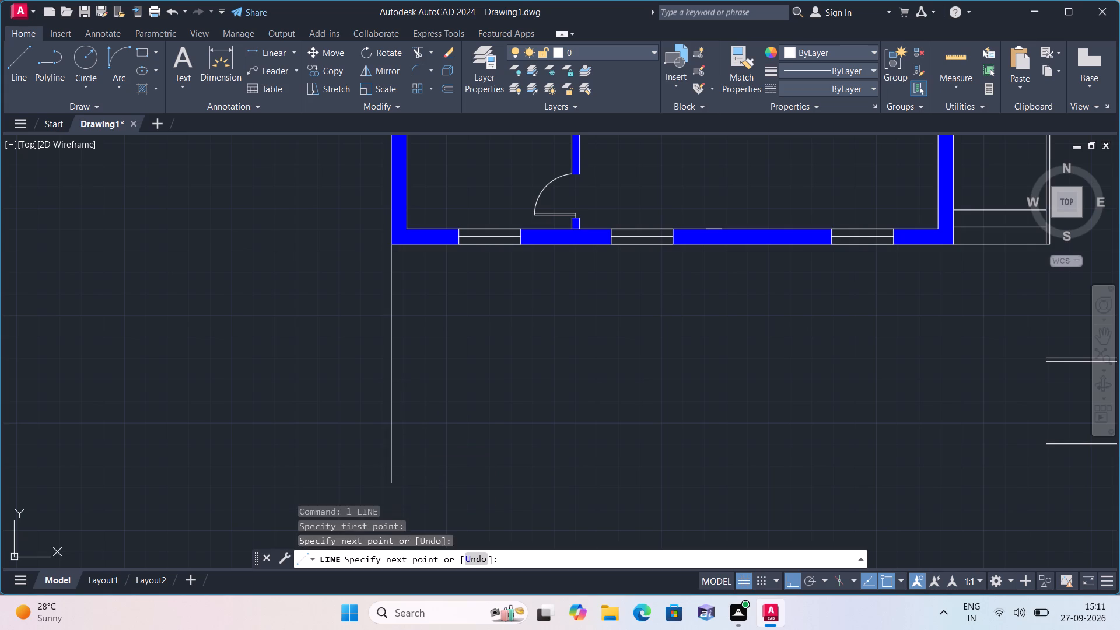
pyautogui.press('space')
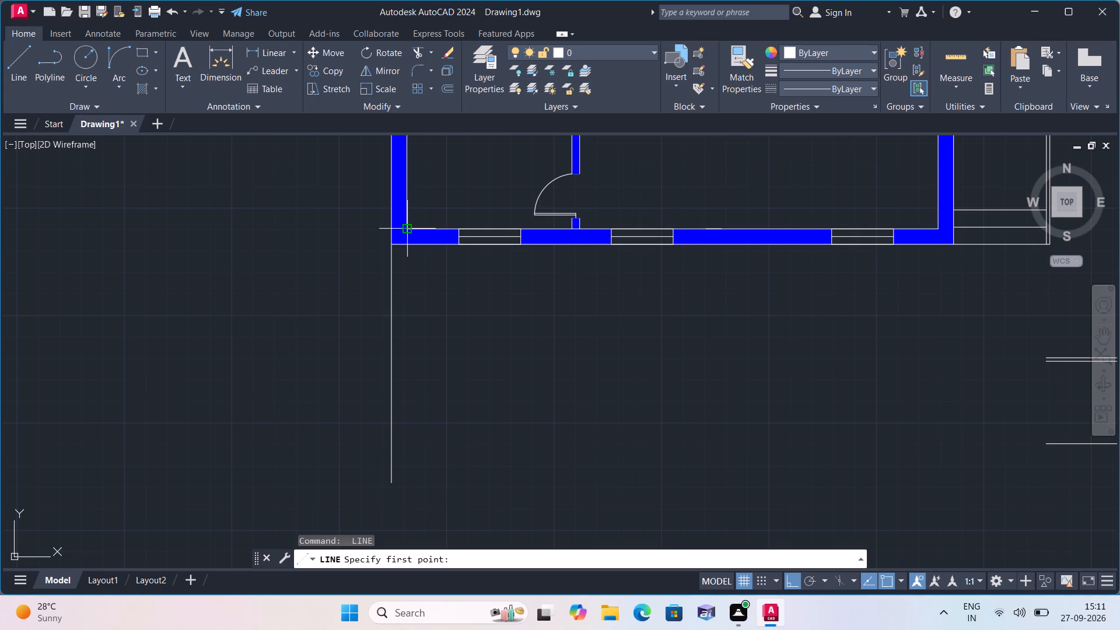
pyautogui.click(407, 246)
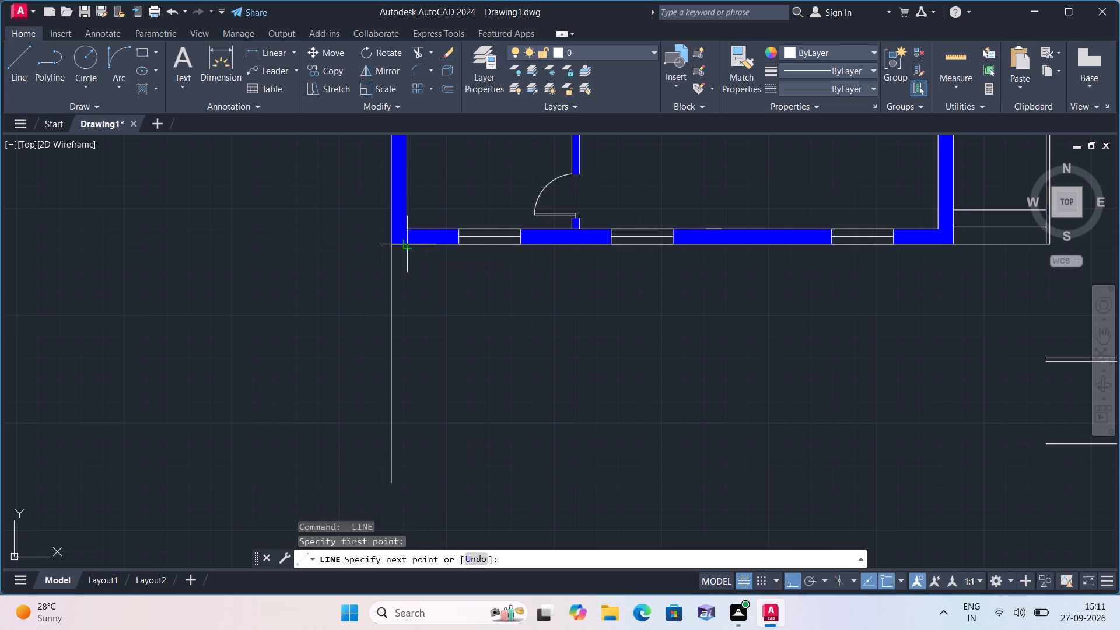
pyautogui.click(401, 492)
pyautogui.press('space')
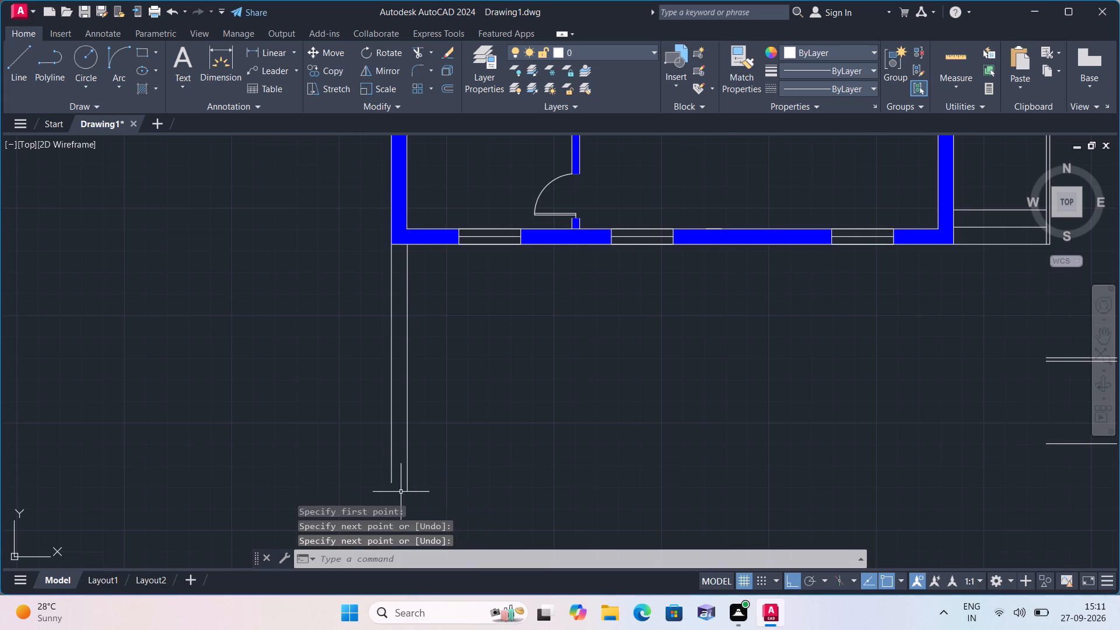
# Draw a vertical line about 14'-2" long southward from the southern wall's outer face, in line with the east wall's inner face.
pyautogui.moveTo(516, 426); pyautogui.dragTo(412, 355, button='middle')
pyautogui.press('space')
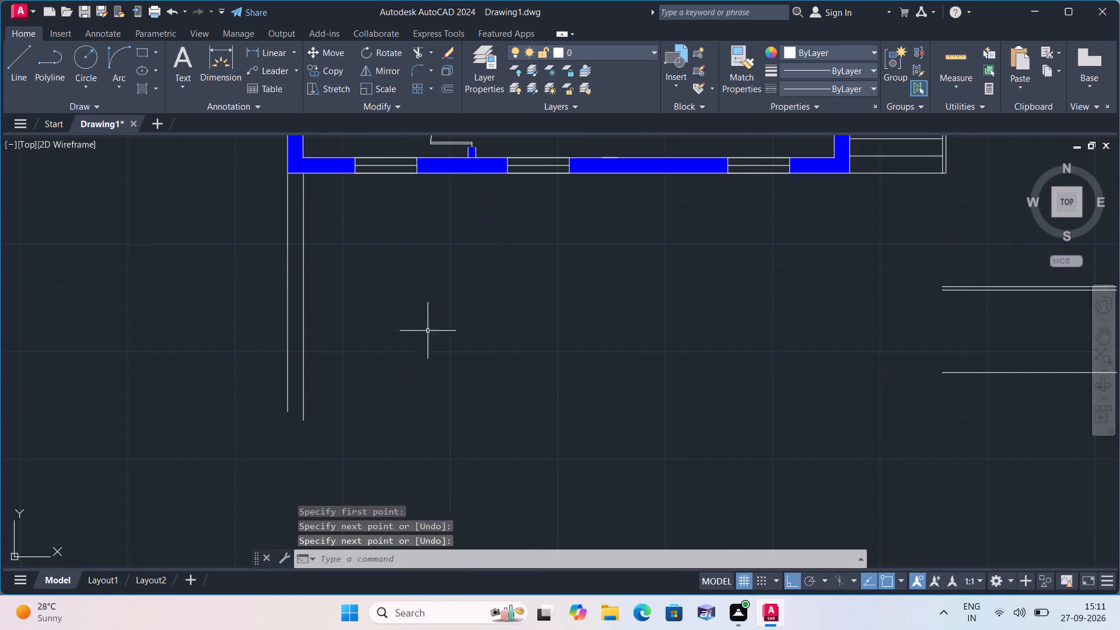
pyautogui.moveTo(727, 260); pyautogui.dragTo(531, 279, button='middle')
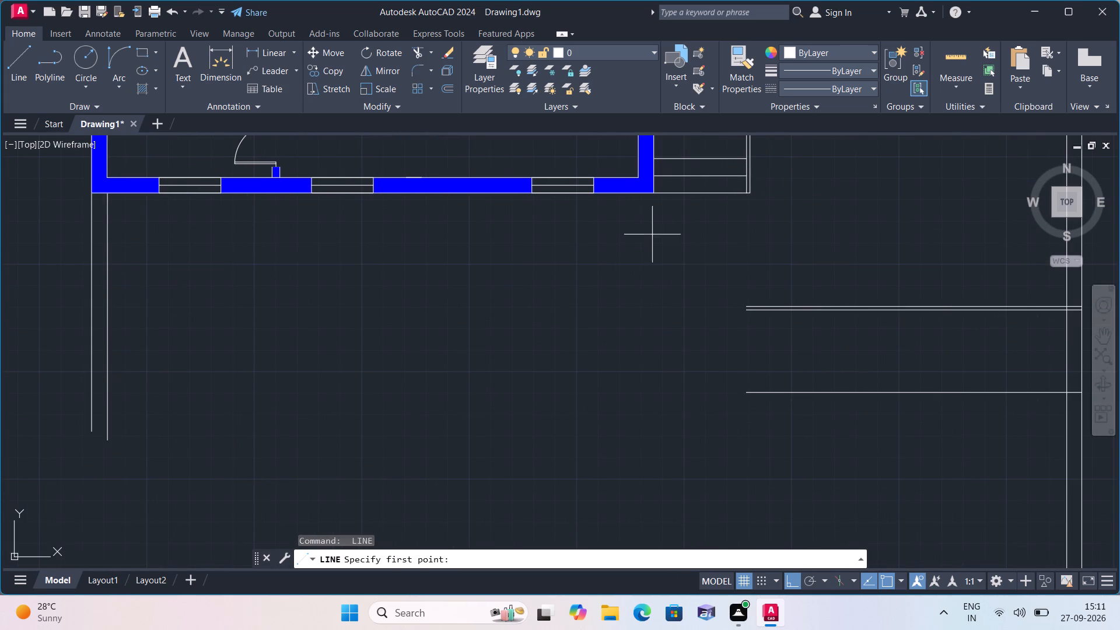
pyautogui.click(643, 192)
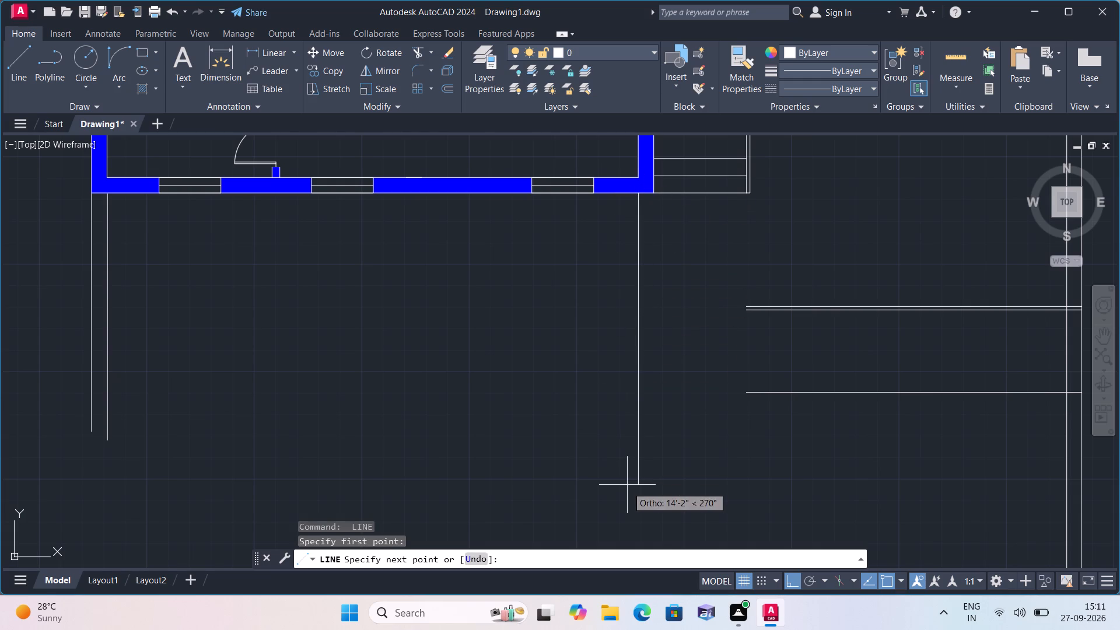
pyautogui.click(627, 486)
pyautogui.press('space')
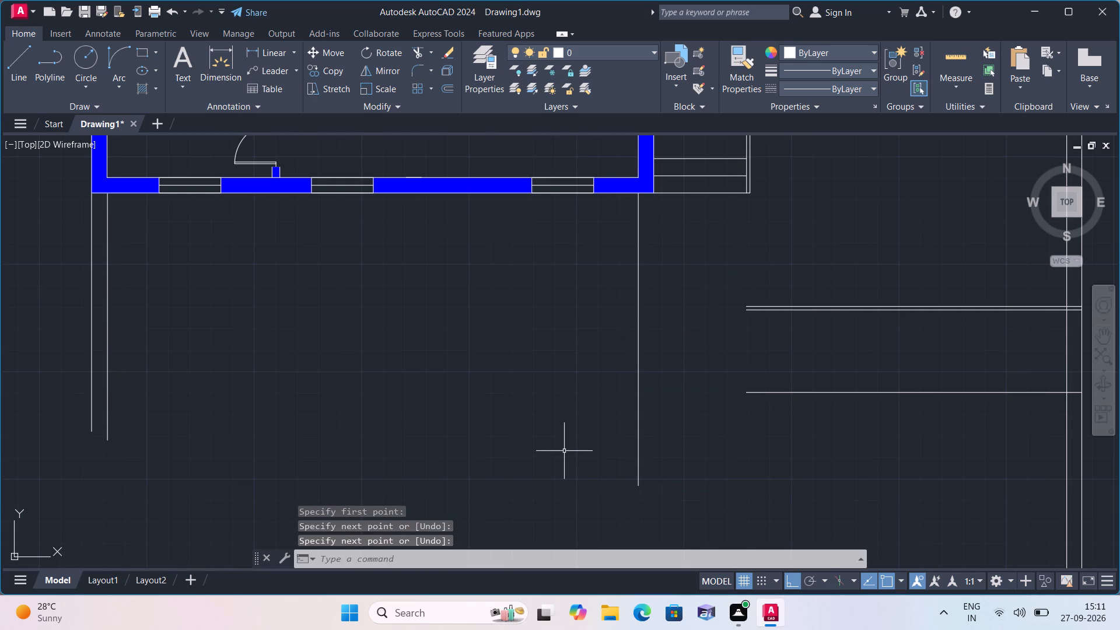
# Extend the horizontal pair west to the east wall's vertical line, and the lowest horizontal line to the westernmost vertical line.
pyautogui.write('extend')
pyautogui.press('space')
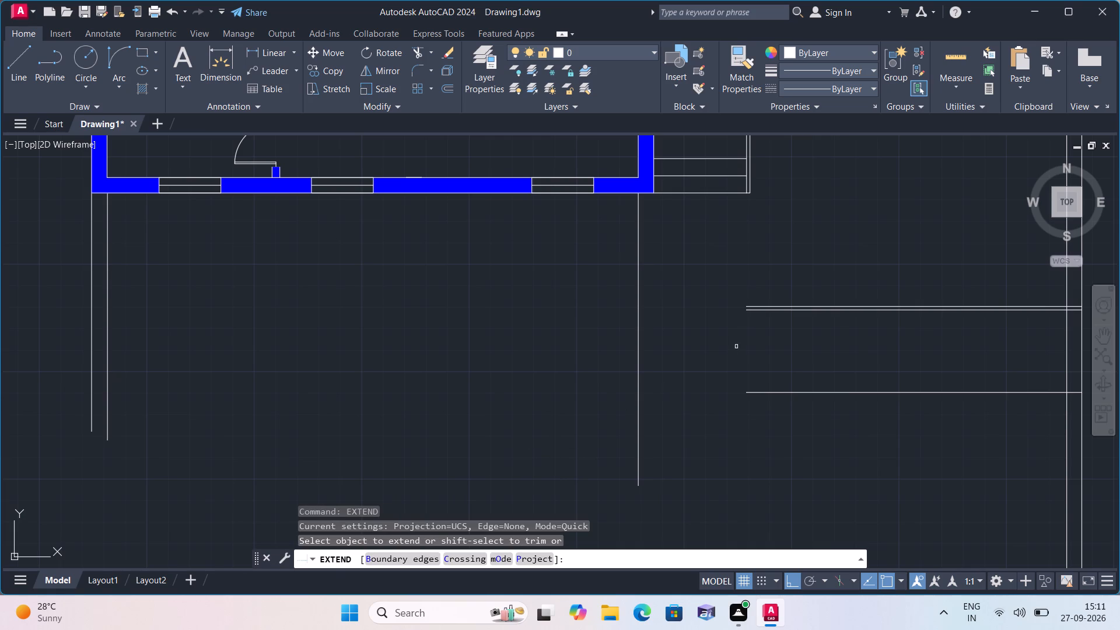
pyautogui.click(803, 243)
pyautogui.click(799, 439)
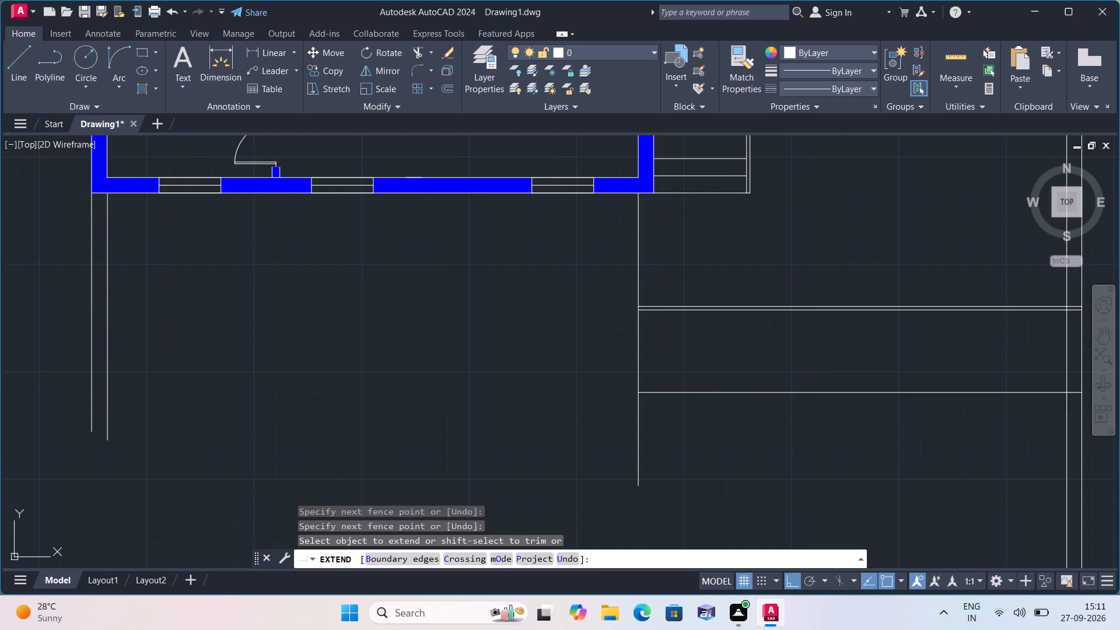
pyautogui.click(751, 263)
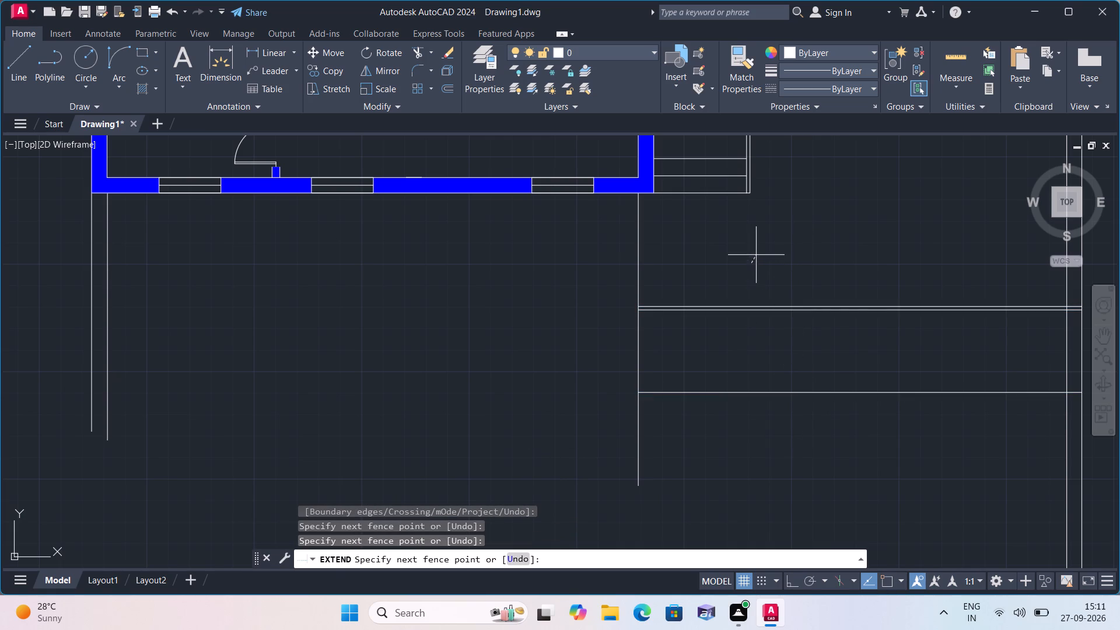
pyautogui.click(925, 225)
pyautogui.click(806, 370)
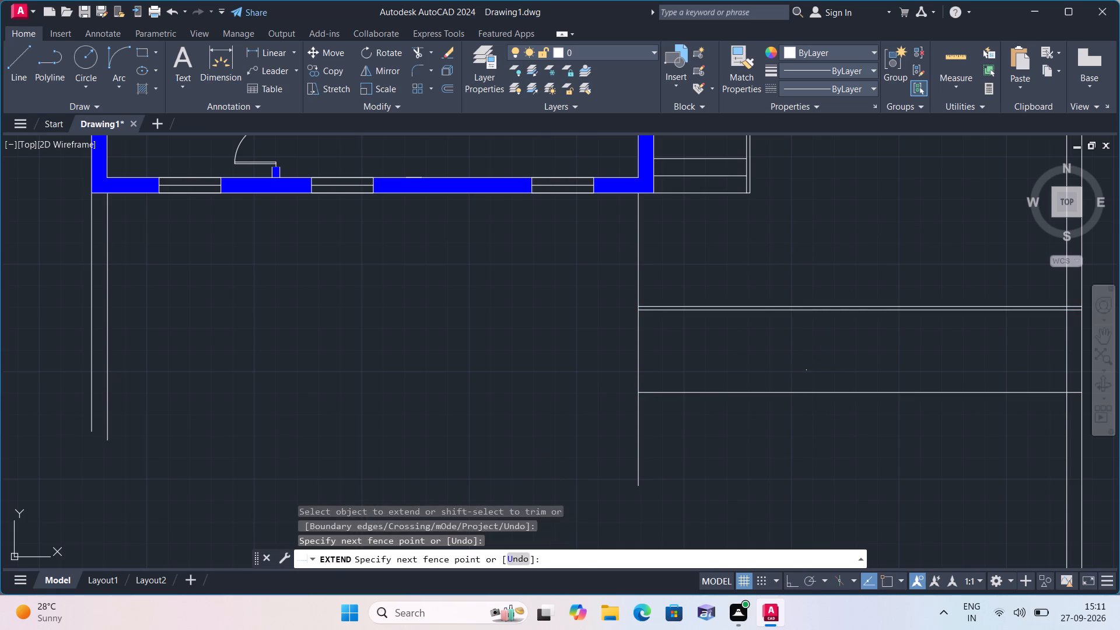
pyautogui.click(777, 454)
pyautogui.moveTo(440, 372); pyautogui.dragTo(439, 381)
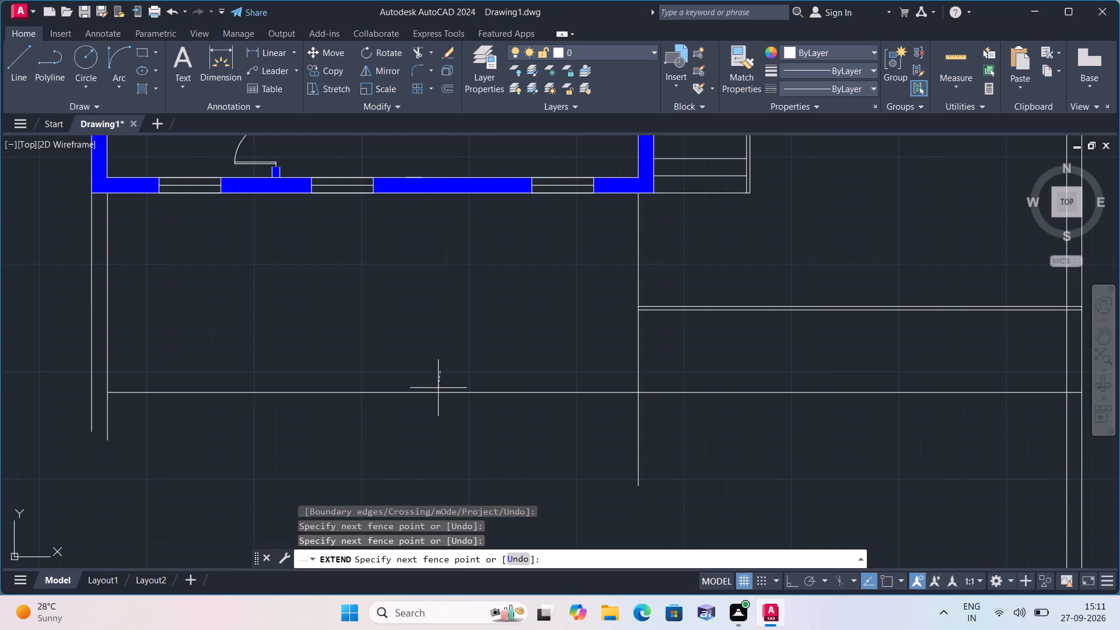
pyautogui.click(435, 419)
pyautogui.press('Escape')
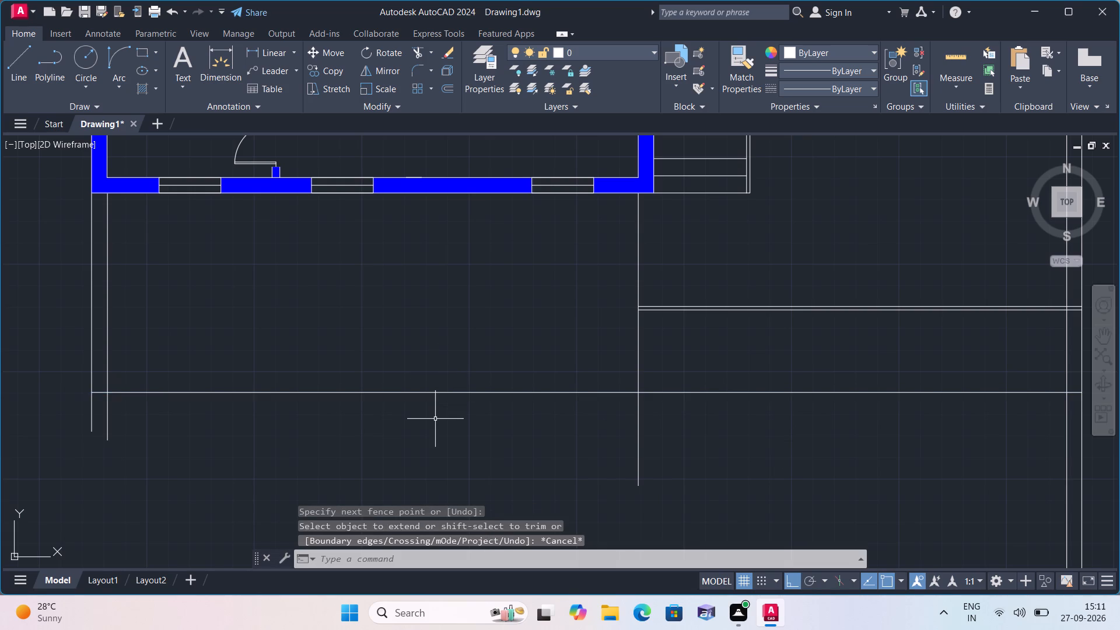
# Trim off the ends of all five vertical lines that overhang south of the lowest horizontal line.
pyautogui.write('trim')
pyautogui.press('space')
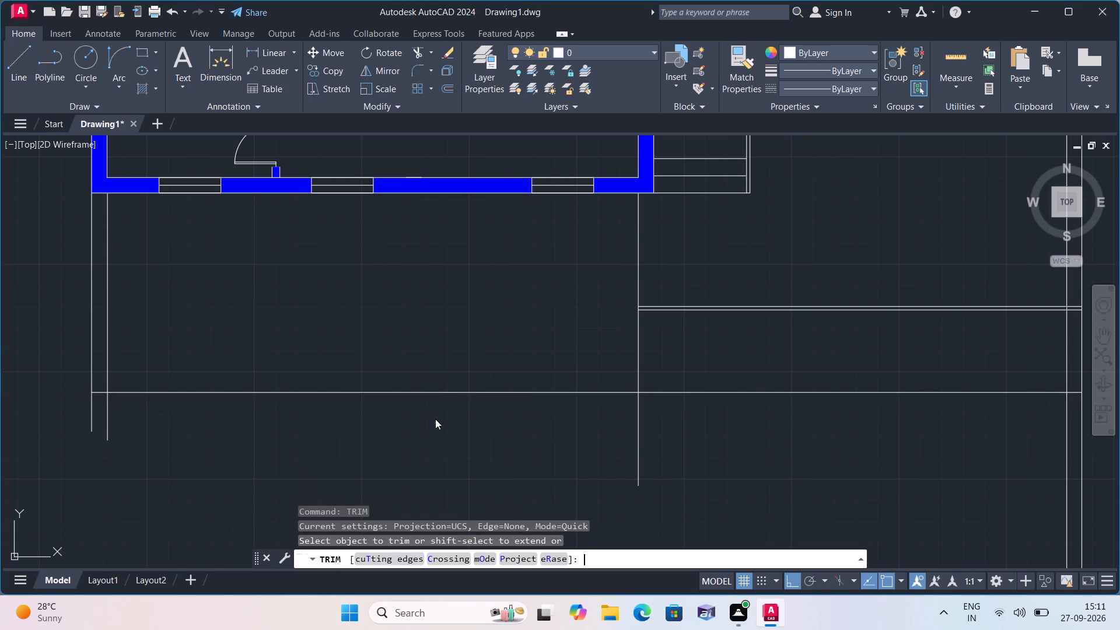
pyautogui.scroll(-1, 456, 339)
pyautogui.moveTo(475, 327); pyautogui.dragTo(473, 313, button='middle')
pyautogui.scroll(-1, 475, 327)
pyautogui.scroll(1, 473, 312)
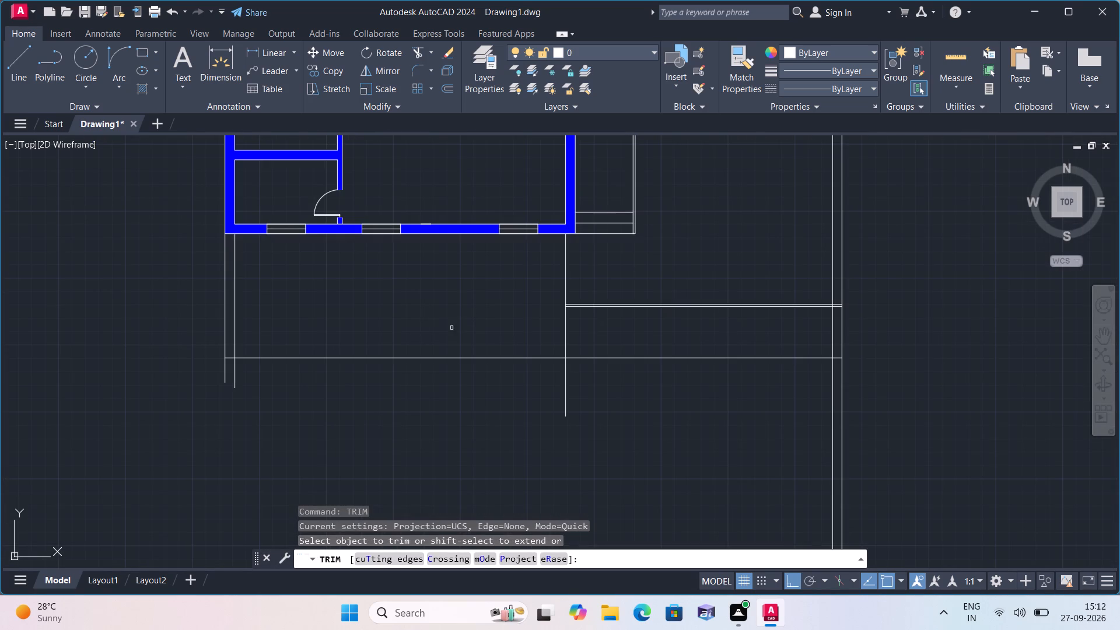
pyautogui.click(190, 380)
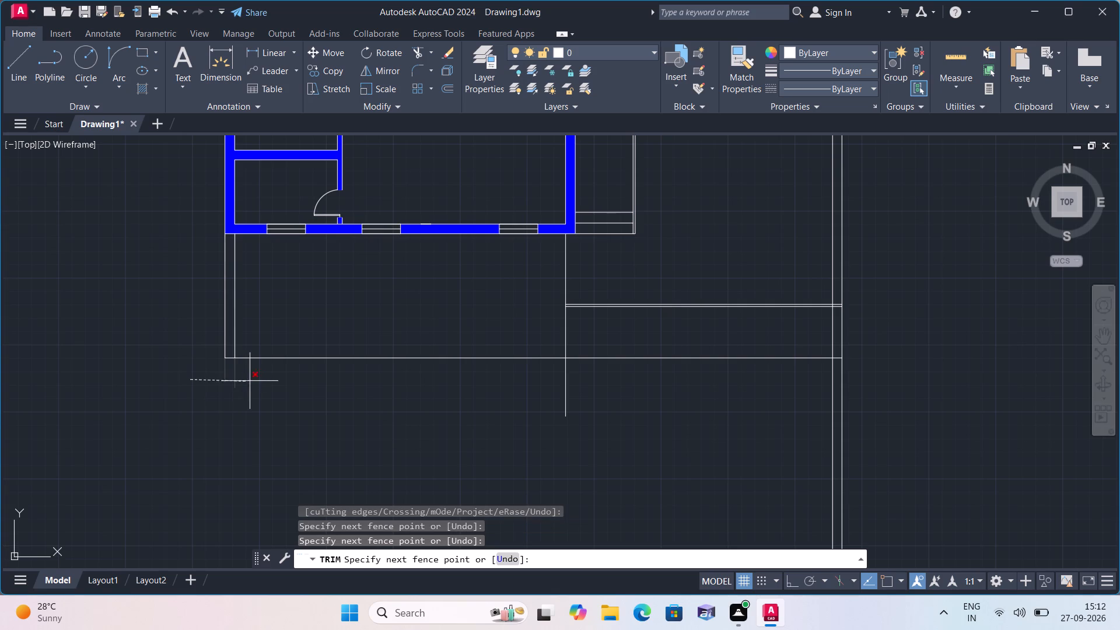
pyautogui.moveTo(275, 376); pyautogui.dragTo(325, 388)
pyautogui.click(328, 386)
pyautogui.click(974, 395)
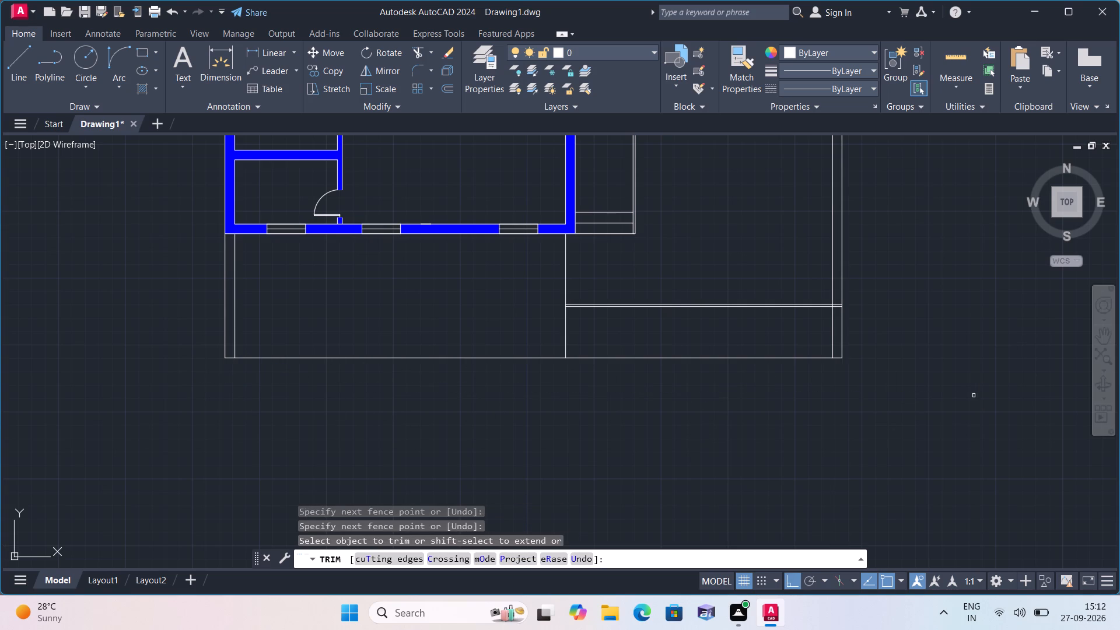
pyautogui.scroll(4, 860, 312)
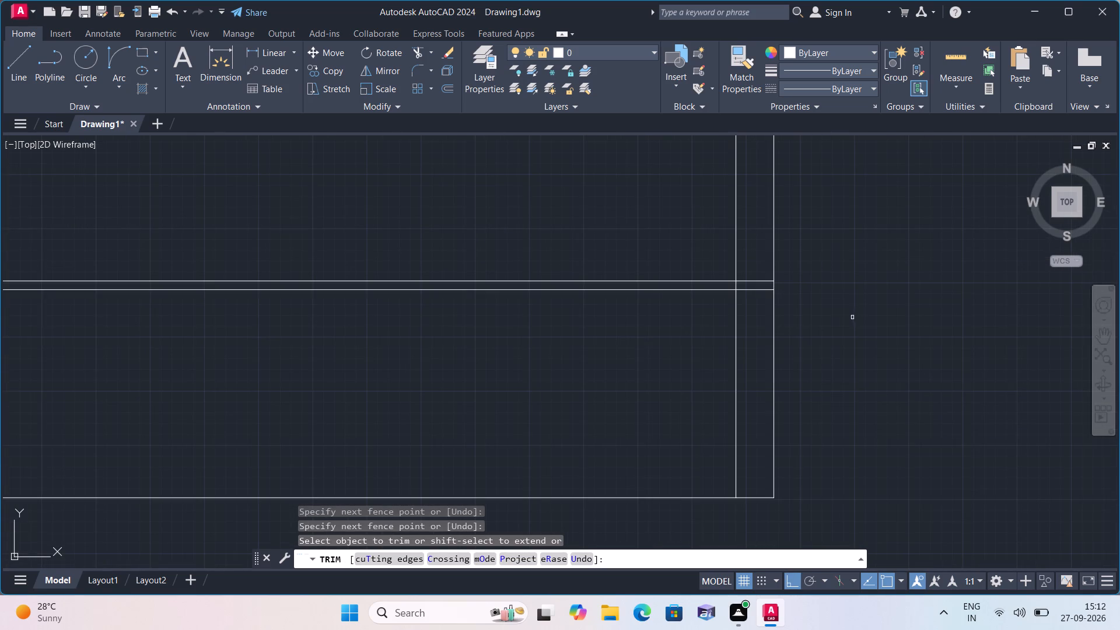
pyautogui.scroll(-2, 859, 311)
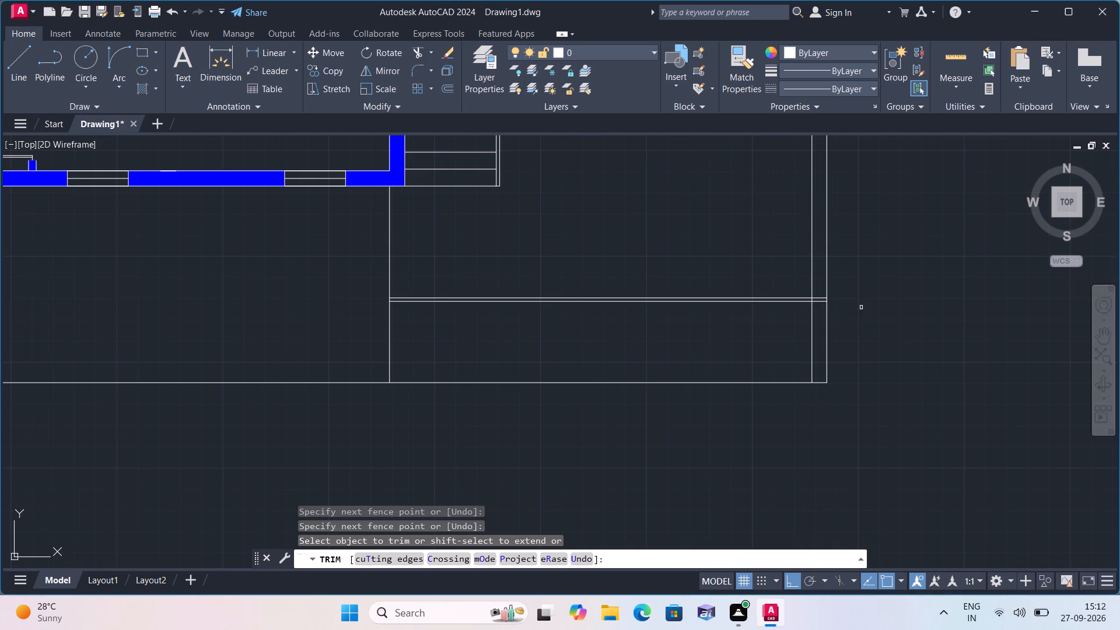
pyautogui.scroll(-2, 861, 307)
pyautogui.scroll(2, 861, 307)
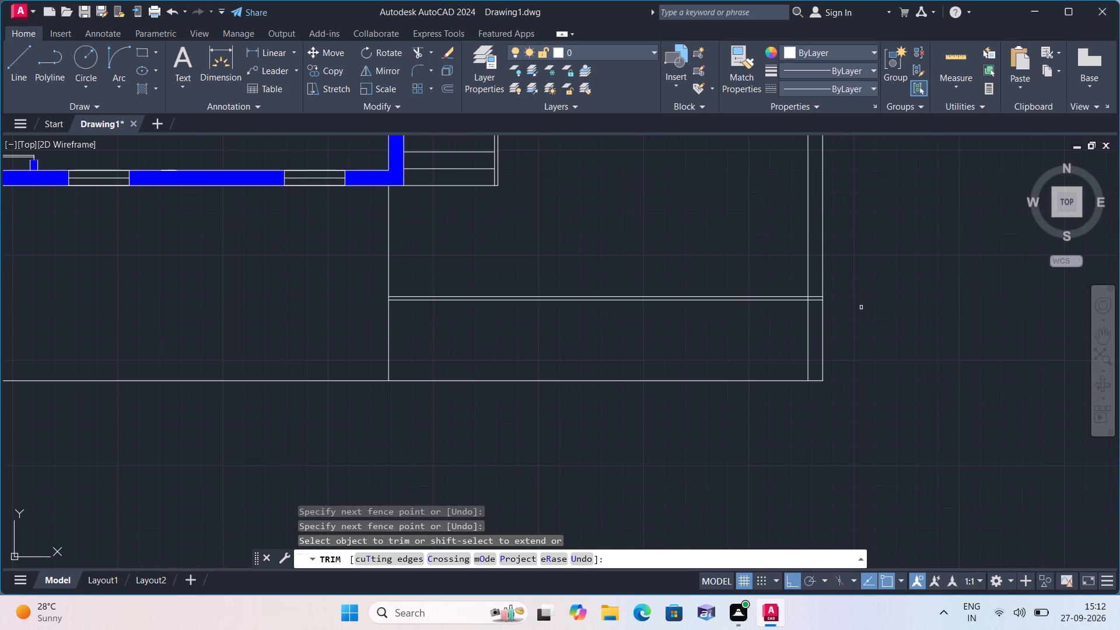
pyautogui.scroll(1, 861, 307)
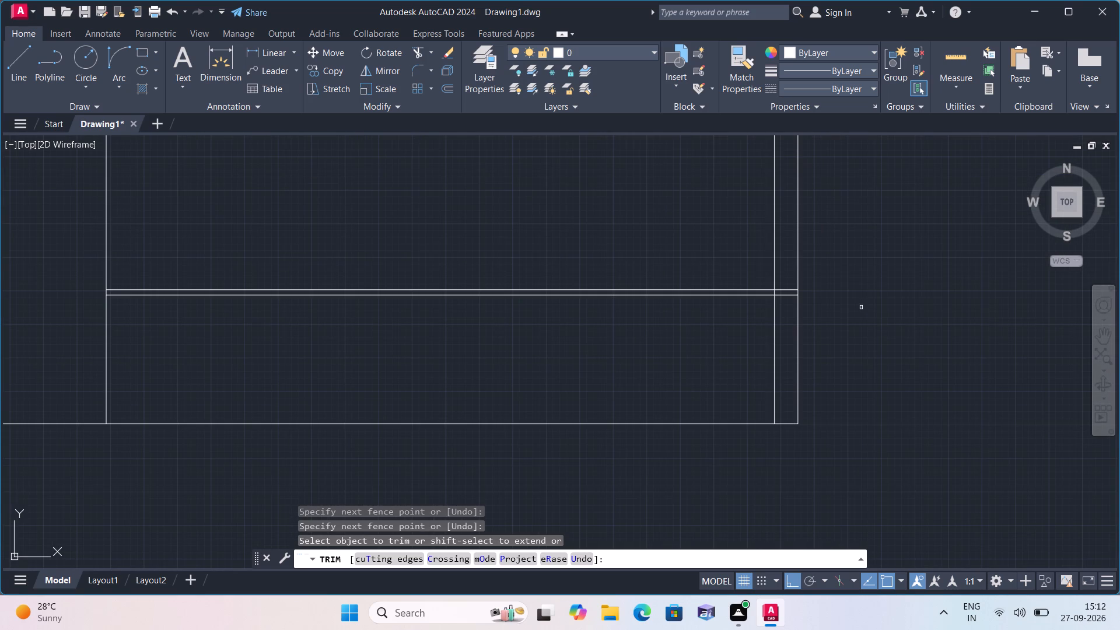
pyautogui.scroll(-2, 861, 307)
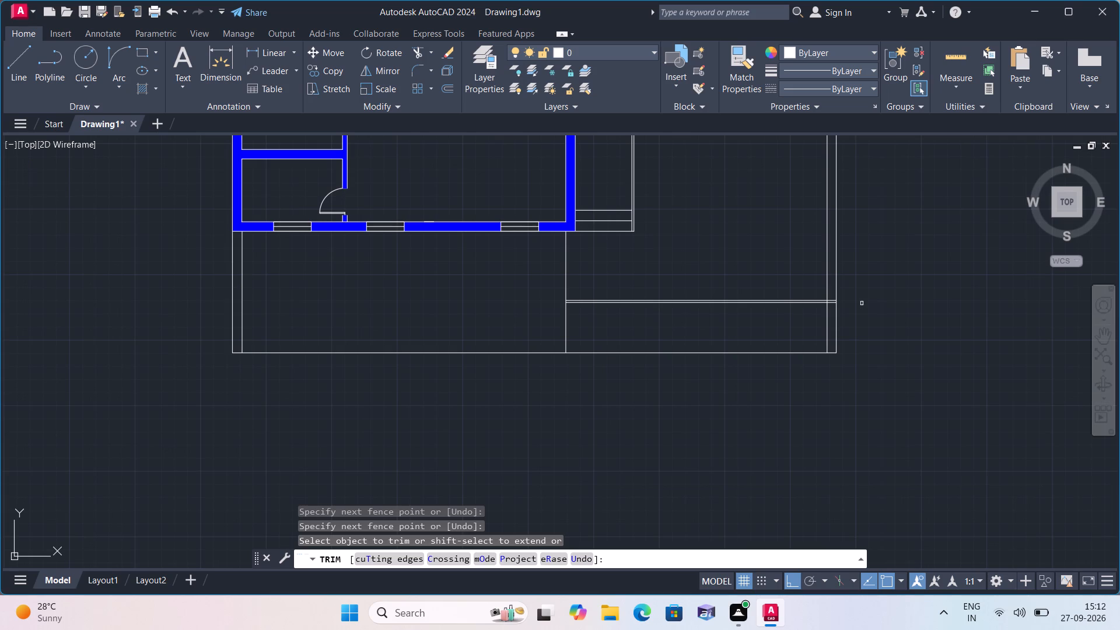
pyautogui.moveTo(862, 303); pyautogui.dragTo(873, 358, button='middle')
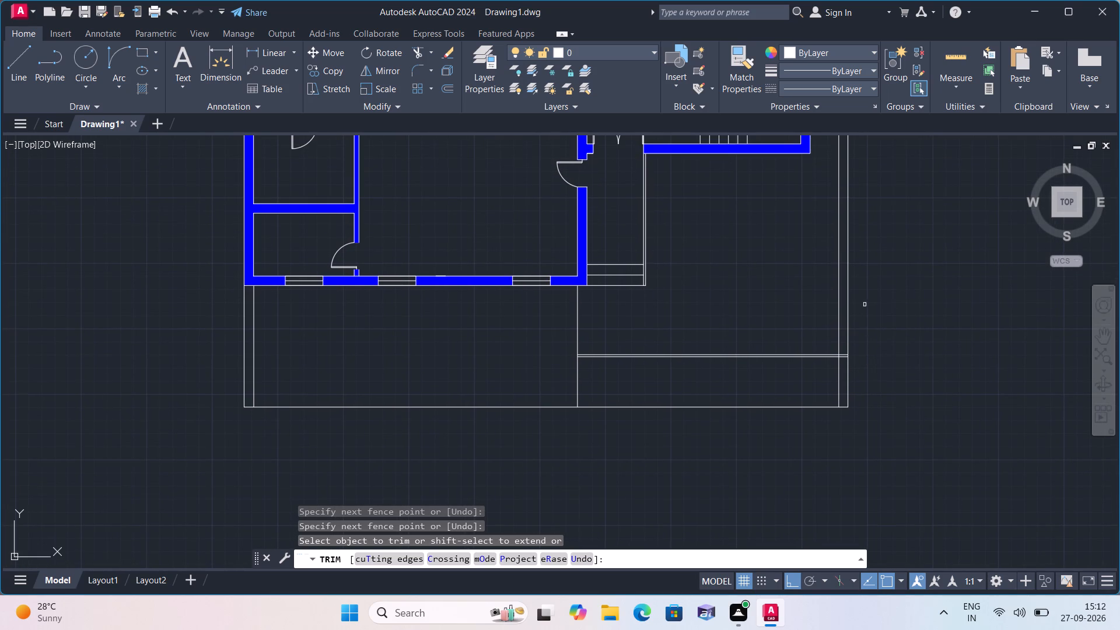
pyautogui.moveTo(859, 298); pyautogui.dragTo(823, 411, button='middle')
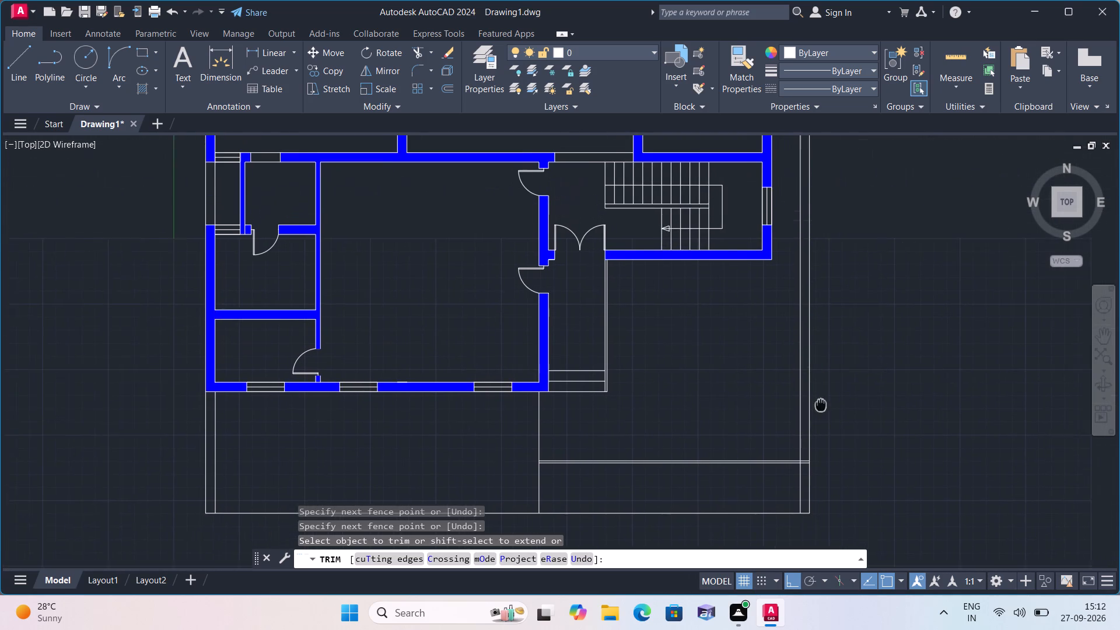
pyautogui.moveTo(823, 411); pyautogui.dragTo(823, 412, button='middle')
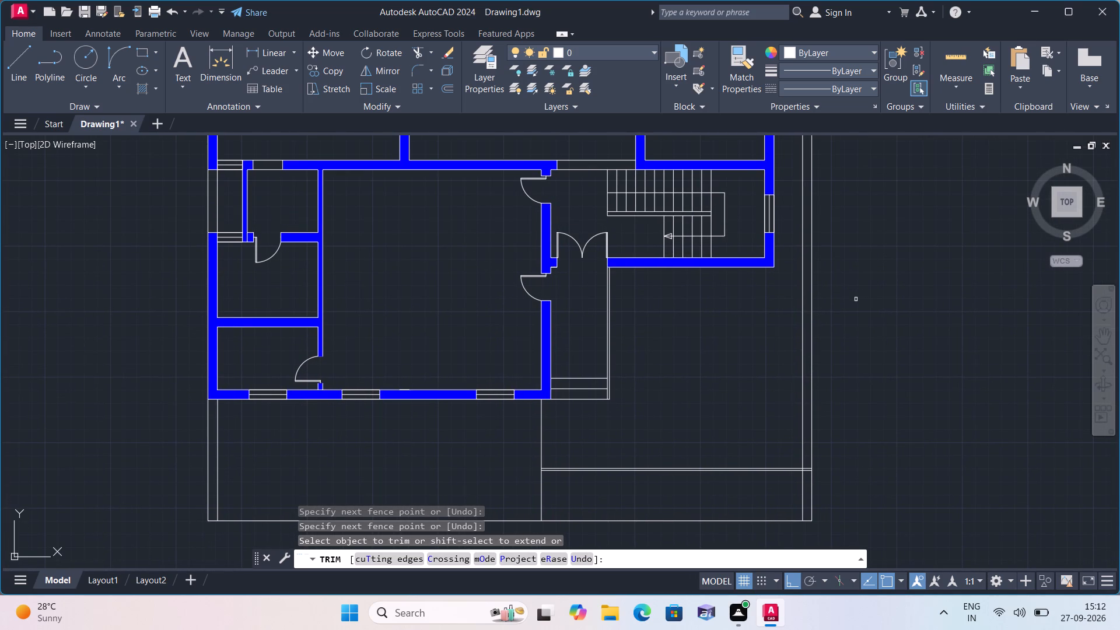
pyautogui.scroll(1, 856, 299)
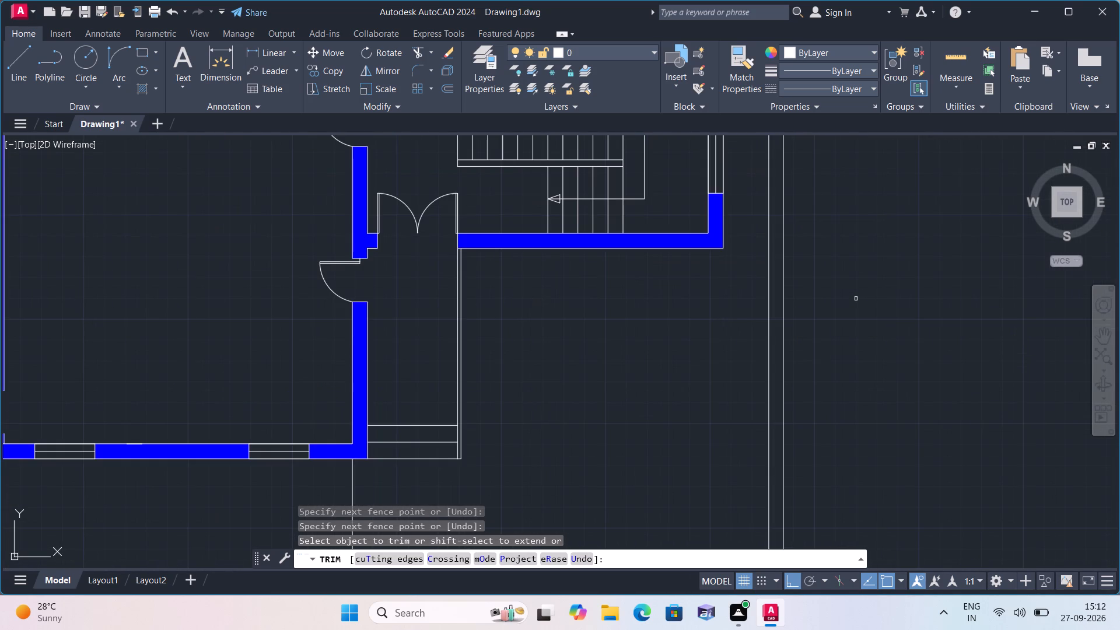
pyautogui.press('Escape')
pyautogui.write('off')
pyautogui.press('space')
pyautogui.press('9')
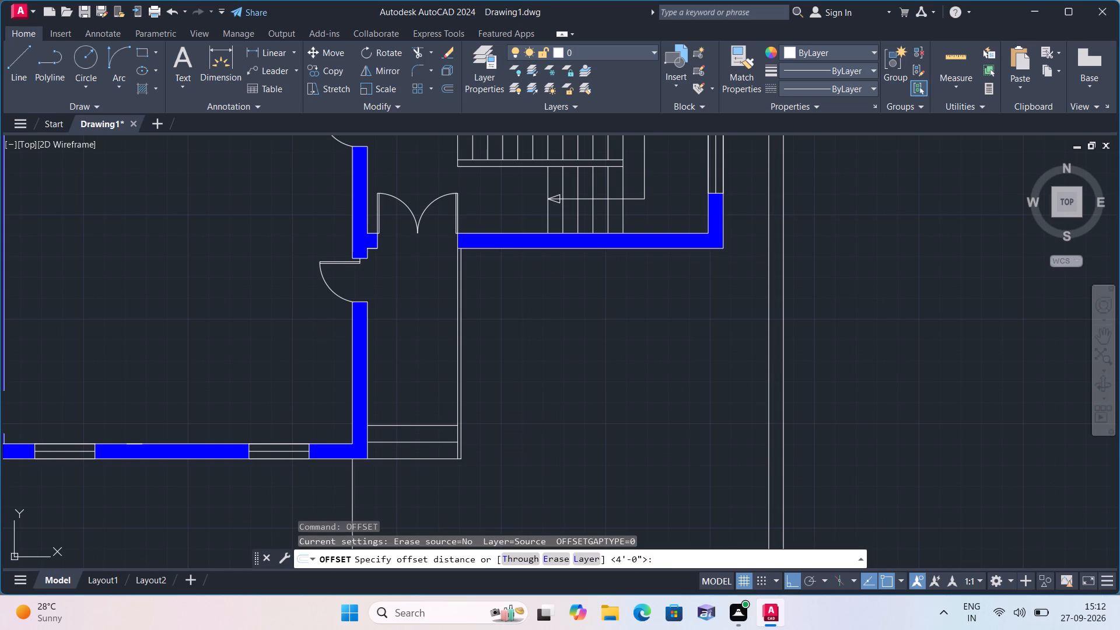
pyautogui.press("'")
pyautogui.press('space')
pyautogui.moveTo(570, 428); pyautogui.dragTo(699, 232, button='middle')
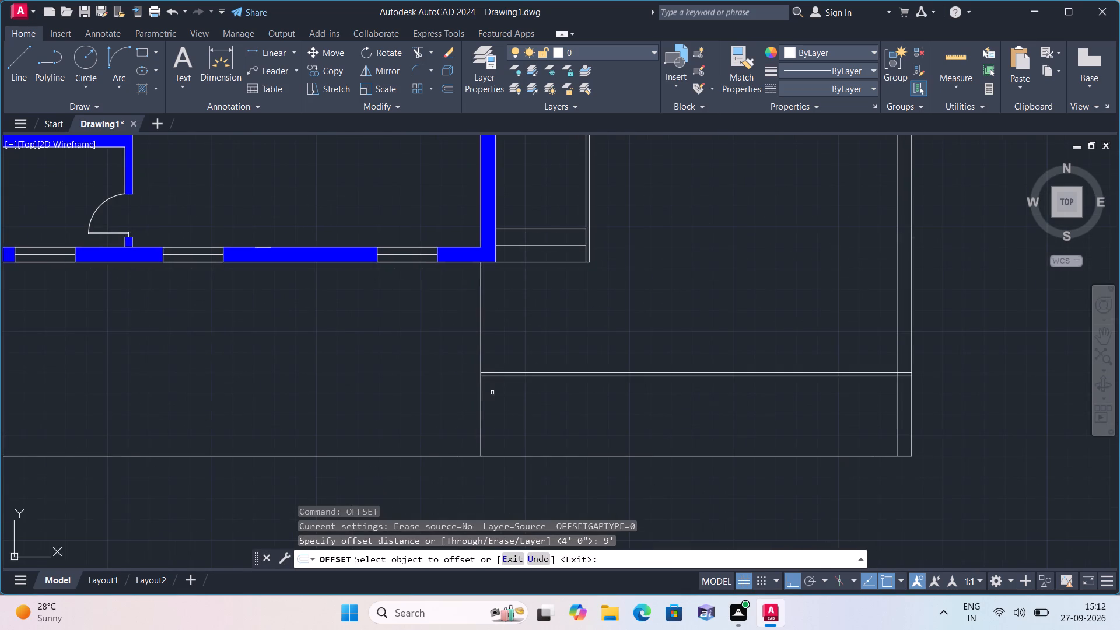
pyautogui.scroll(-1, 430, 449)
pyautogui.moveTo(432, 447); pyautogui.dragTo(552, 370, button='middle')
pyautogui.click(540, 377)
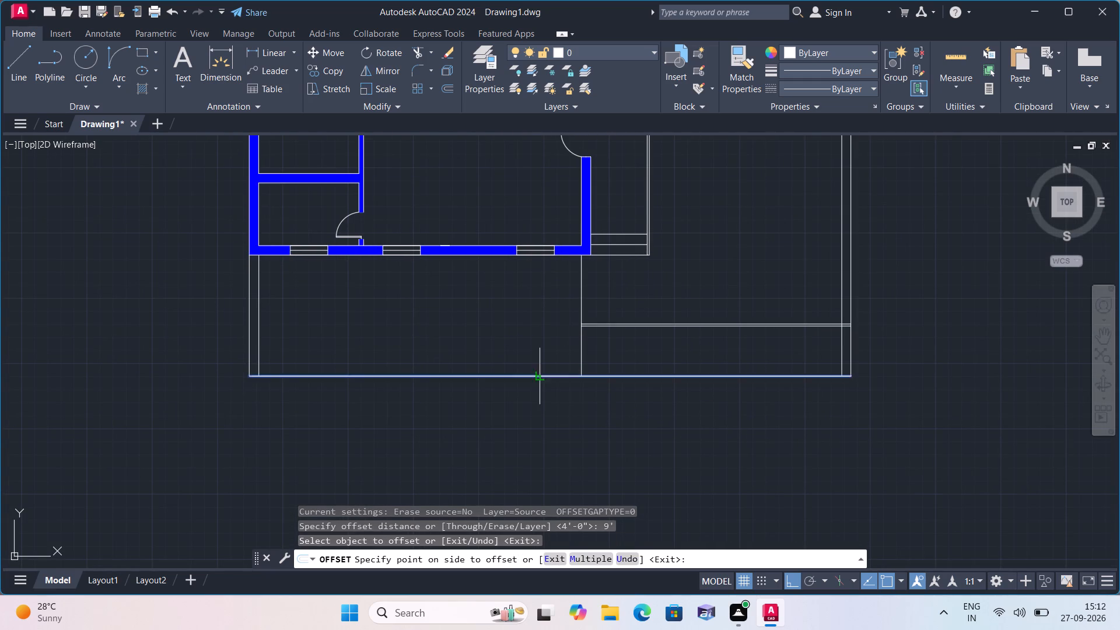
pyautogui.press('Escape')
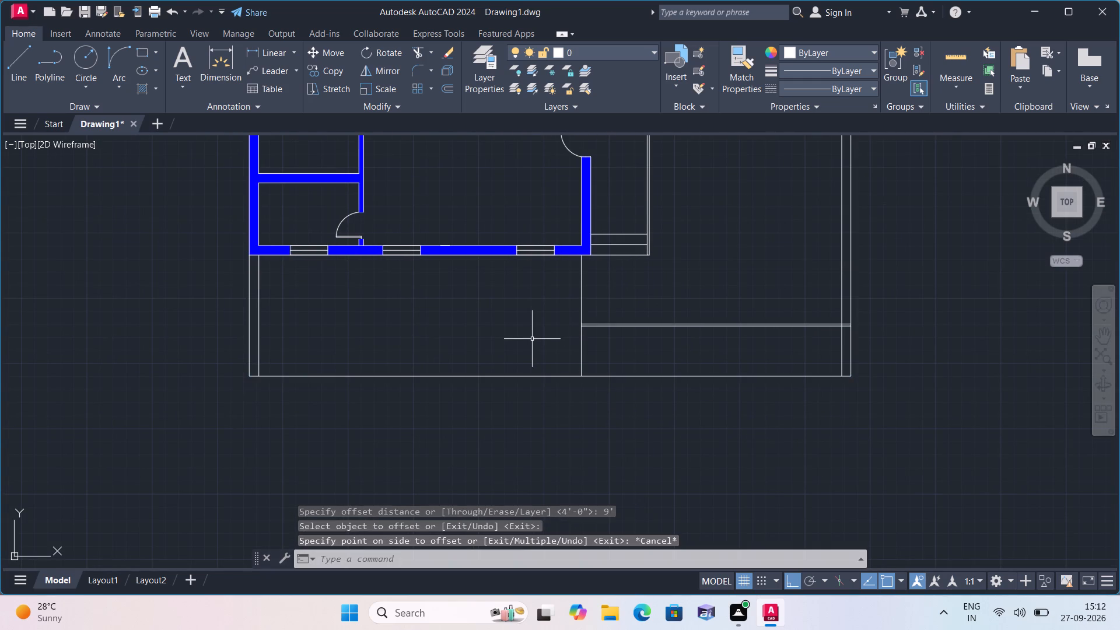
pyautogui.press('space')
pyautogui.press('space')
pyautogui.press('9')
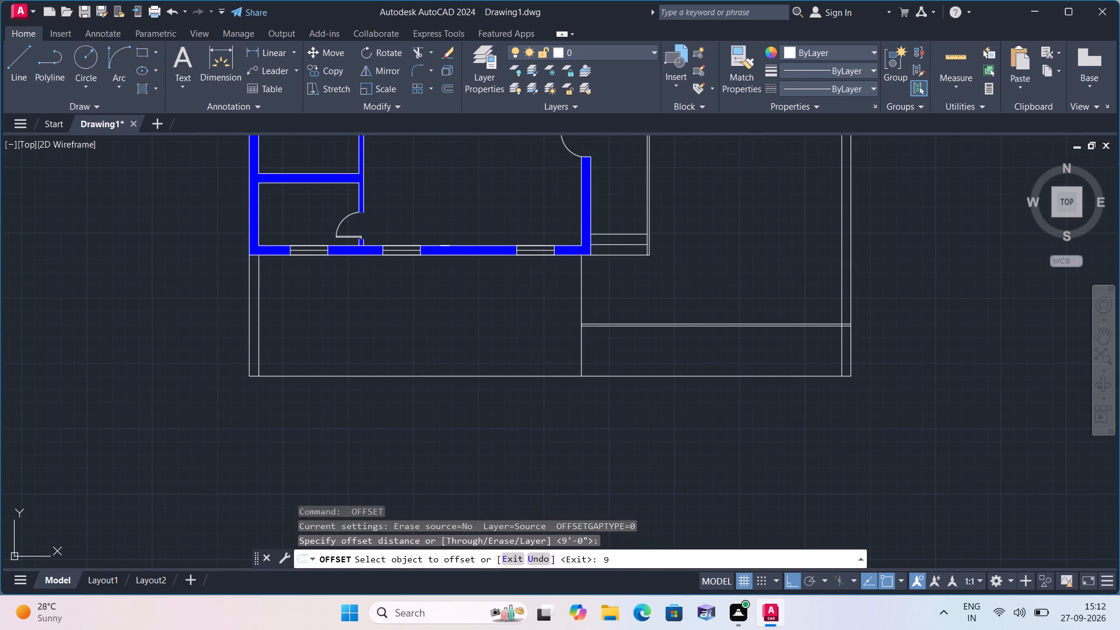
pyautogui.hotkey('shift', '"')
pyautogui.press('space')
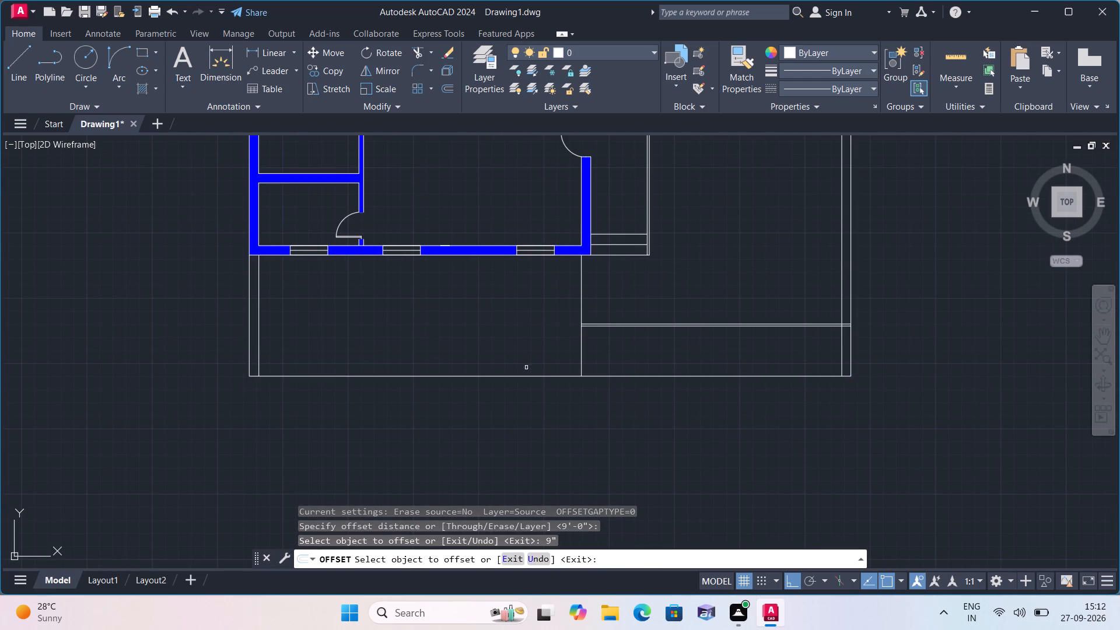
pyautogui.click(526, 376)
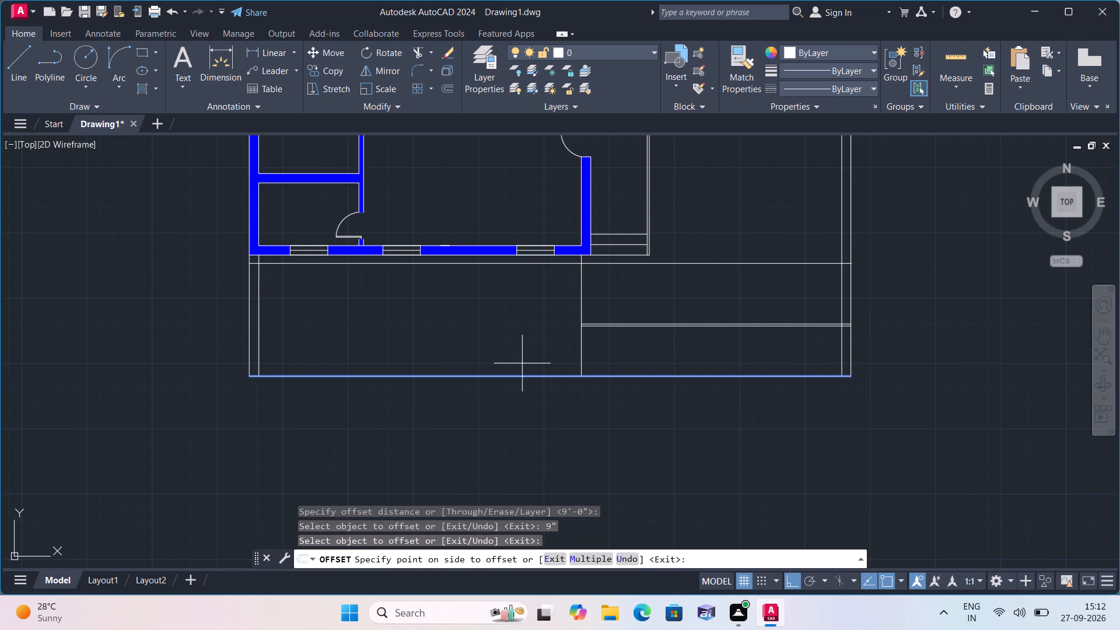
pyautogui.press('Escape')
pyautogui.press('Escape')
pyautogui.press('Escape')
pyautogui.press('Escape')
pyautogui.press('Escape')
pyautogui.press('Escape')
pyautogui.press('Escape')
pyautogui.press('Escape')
# Offset the lowest horizontal boundary line 9" to the north.
pyautogui.press('space')
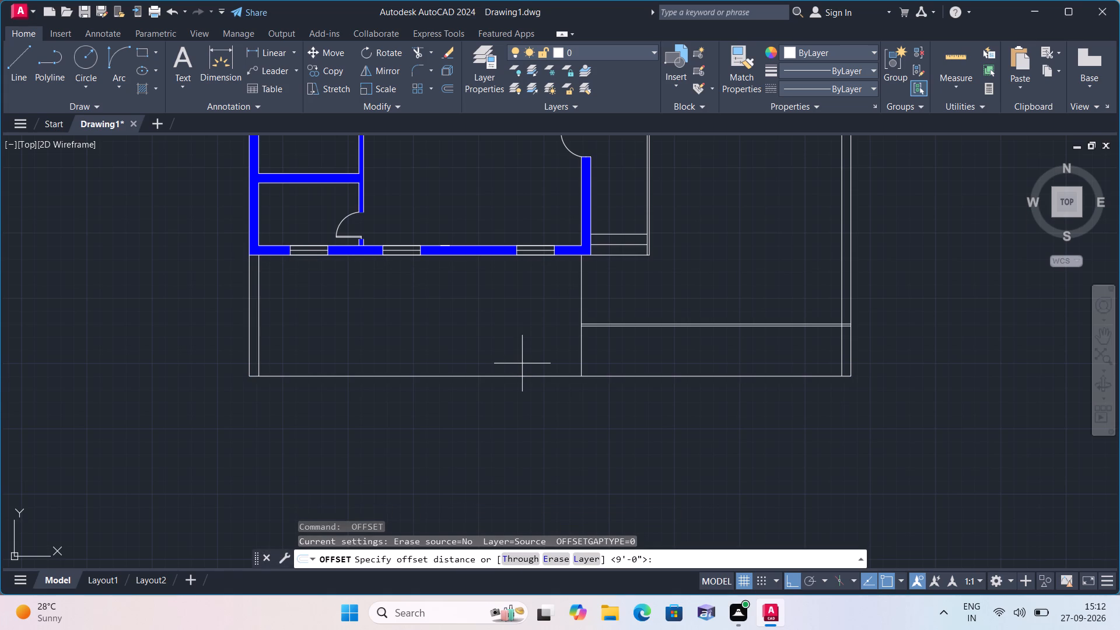
pyautogui.press('9')
pyautogui.hotkey('shift', '"')
pyautogui.press('space')
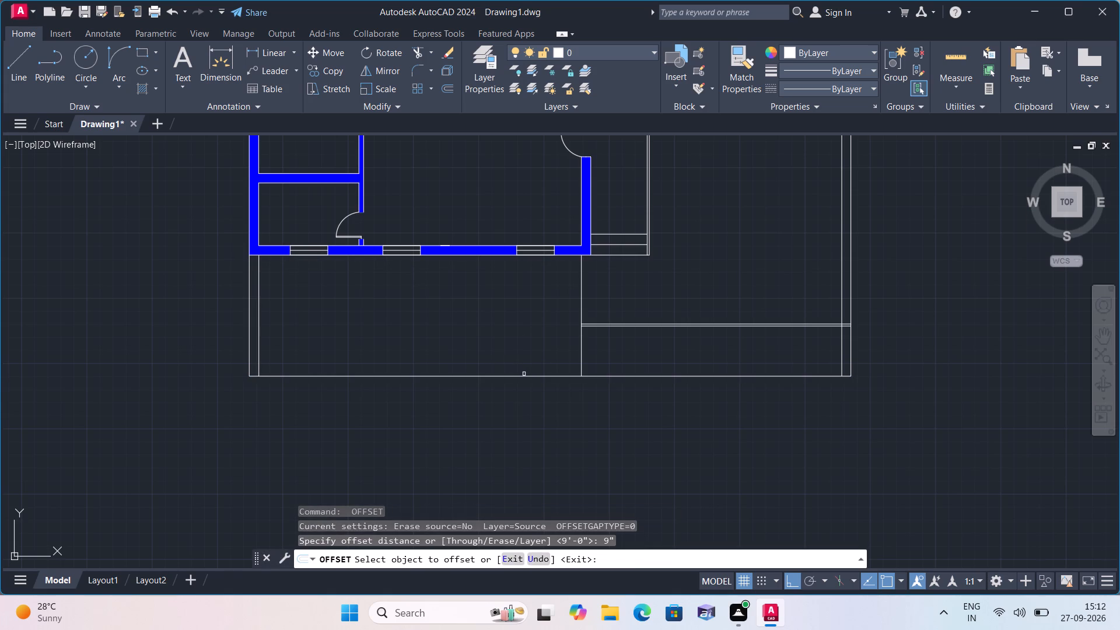
pyautogui.click(525, 375)
pyautogui.click(526, 352)
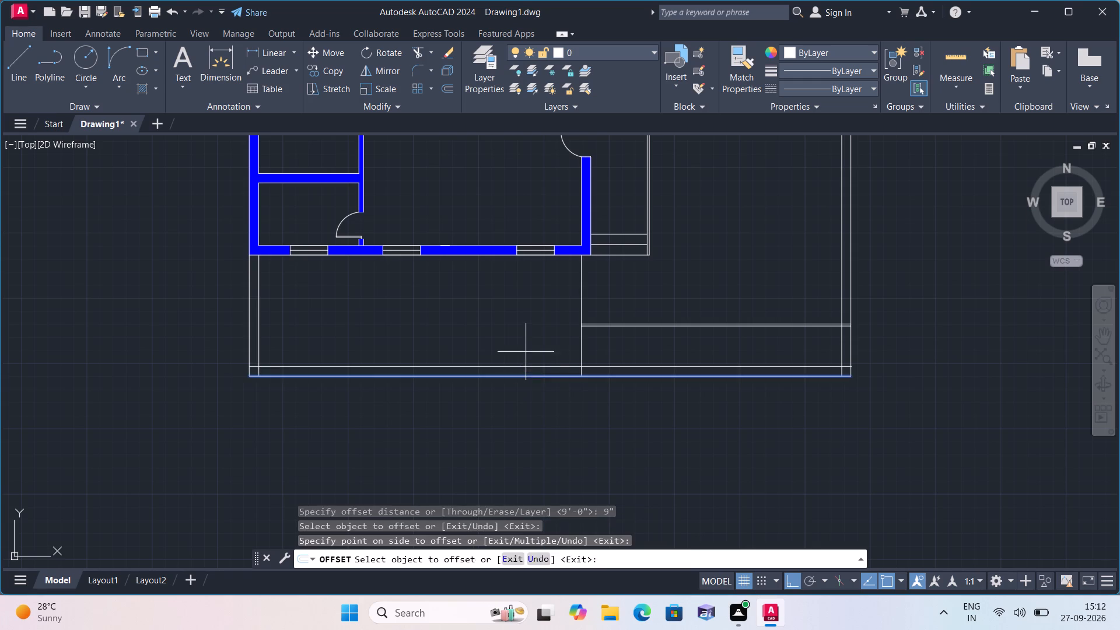
pyautogui.press('space')
# Trim the new inner boundary line between the east wall's vertical line and the eastern pair, and trim the overlapping ends at the south-west corner.
pyautogui.write('trim')
pyautogui.press('space')
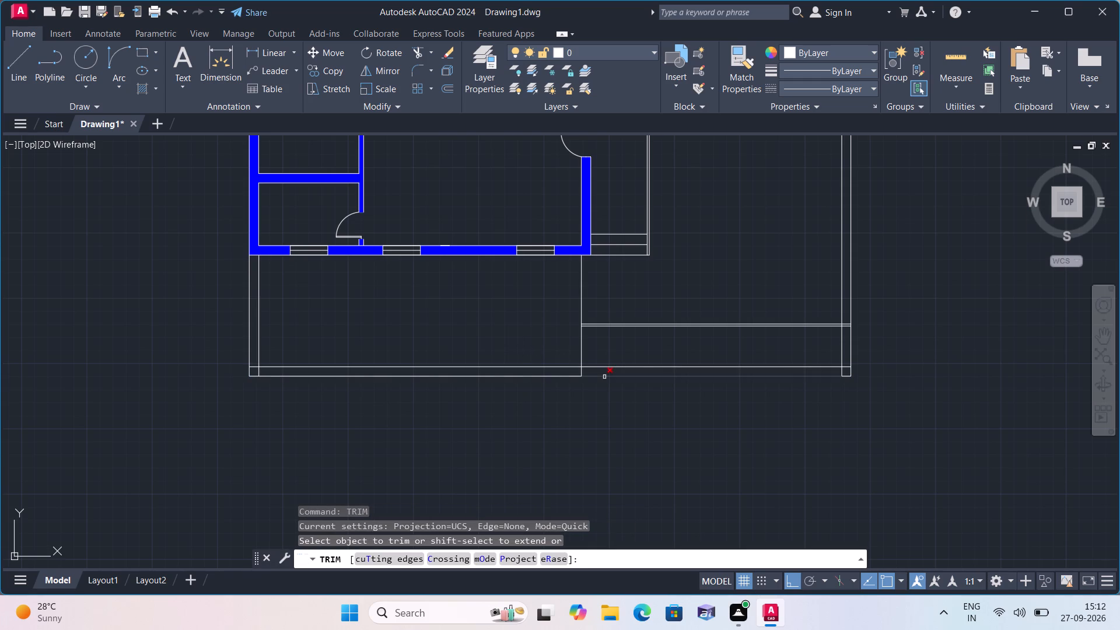
pyautogui.click(605, 367)
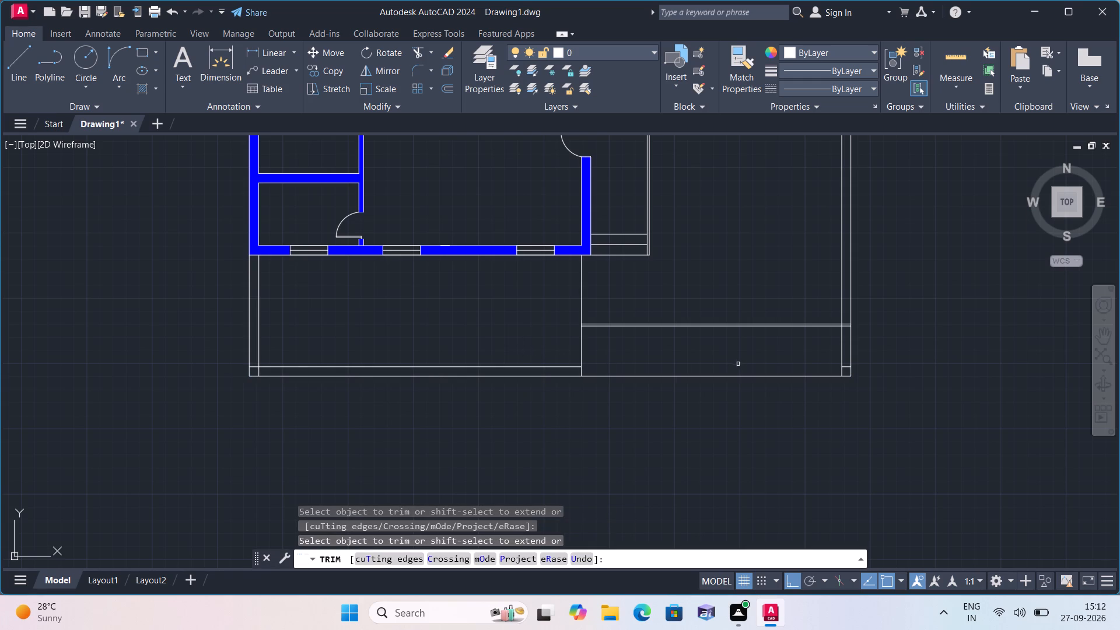
pyautogui.scroll(1, 796, 356)
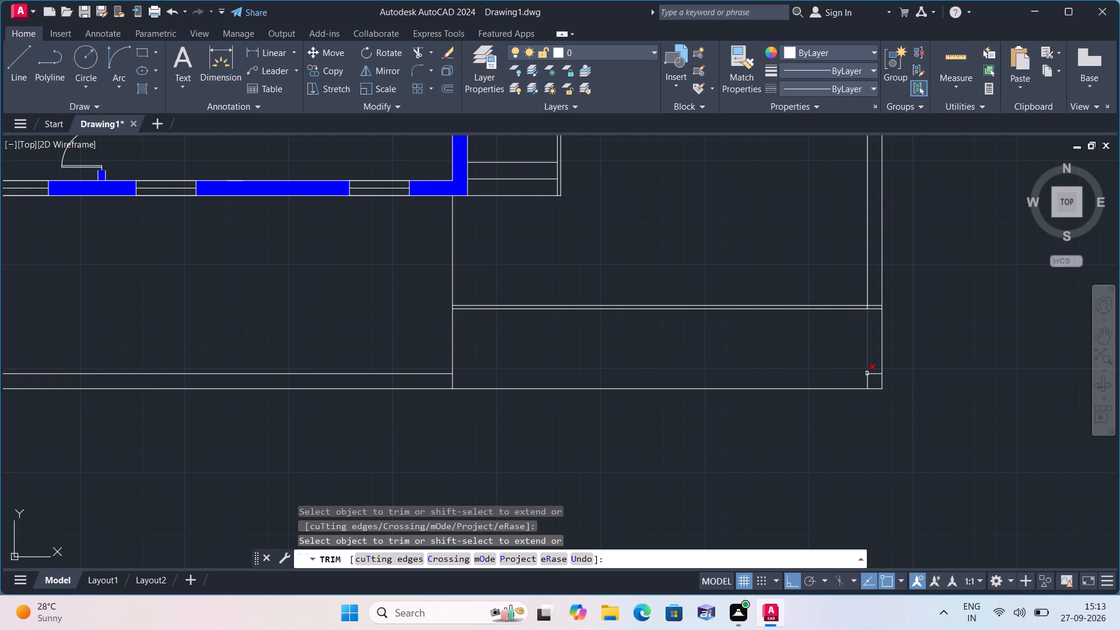
pyautogui.scroll(-1, 655, 375)
pyautogui.scroll(-1, 582, 387)
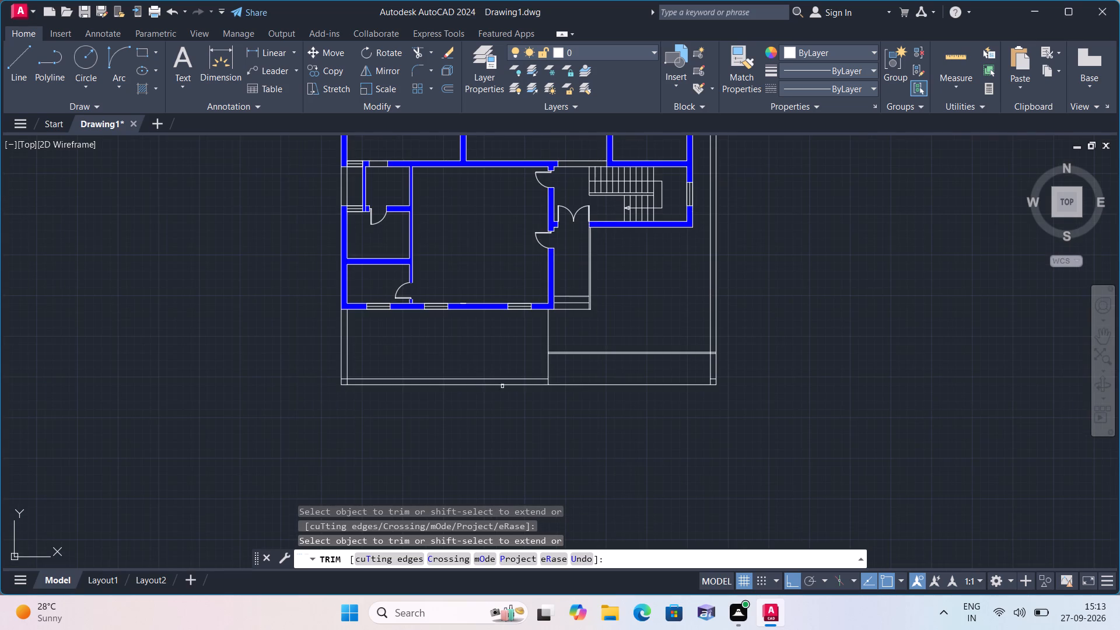
pyautogui.scroll(2, 363, 388)
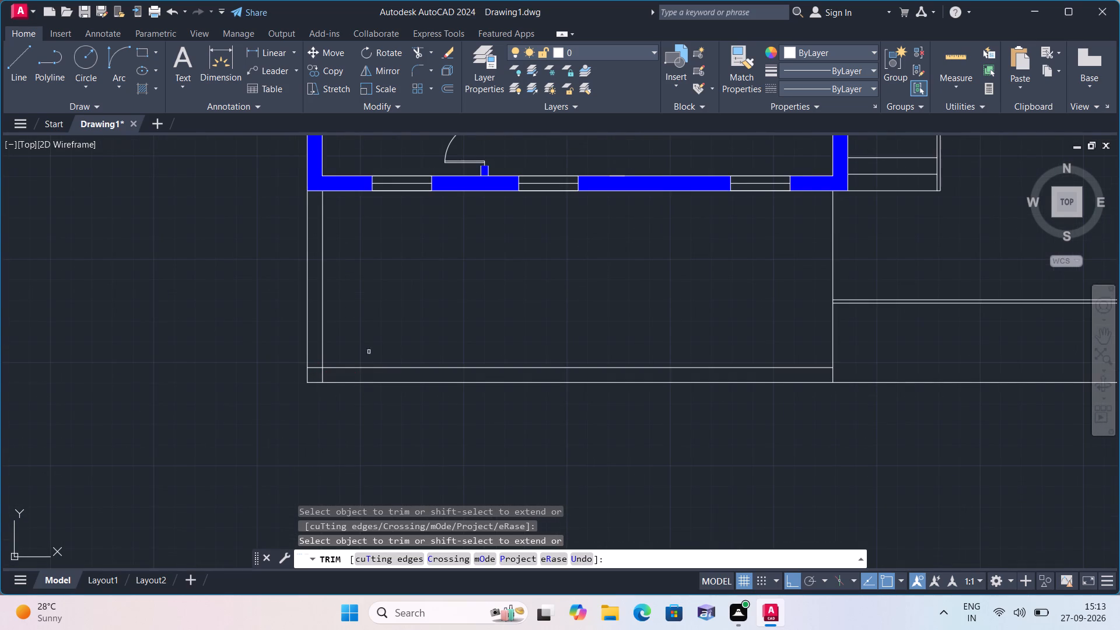
pyautogui.click(317, 369)
pyautogui.click(323, 374)
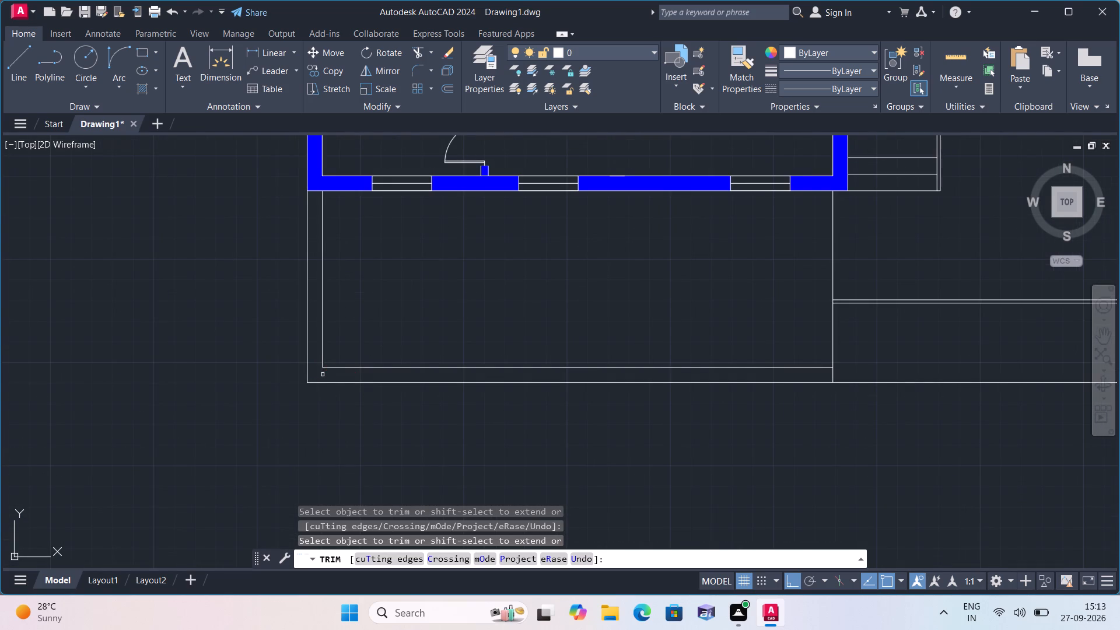
pyautogui.scroll(-1, 327, 369)
pyautogui.scroll(-2, 525, 328)
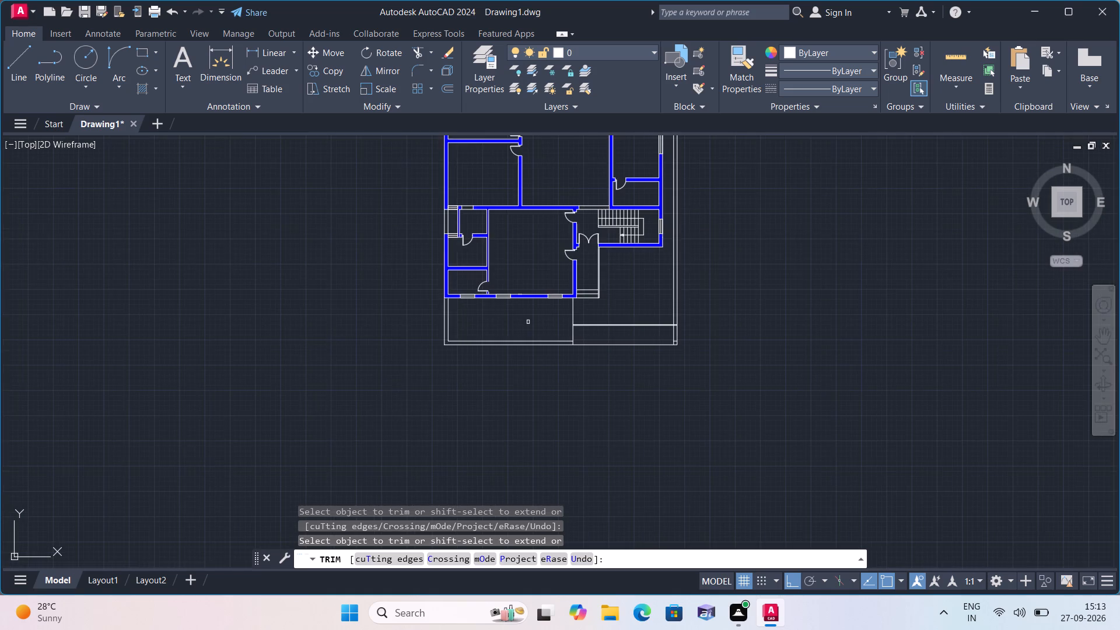
pyautogui.scroll(1, 528, 322)
pyautogui.scroll(-1, 528, 322)
pyautogui.scroll(1, 528, 322)
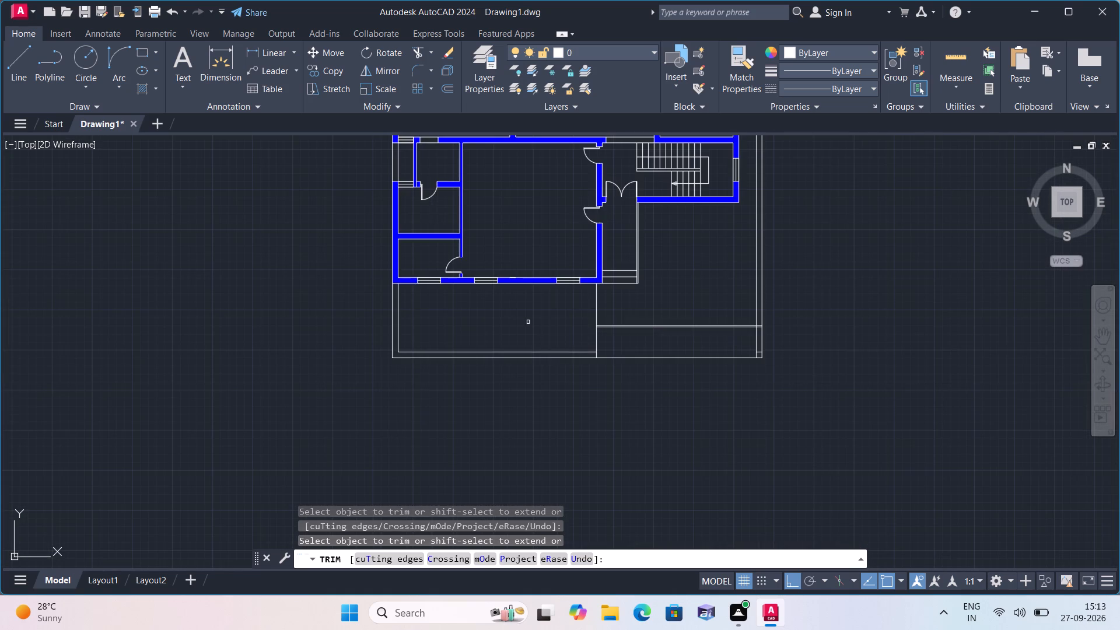
pyautogui.scroll(1, 528, 322)
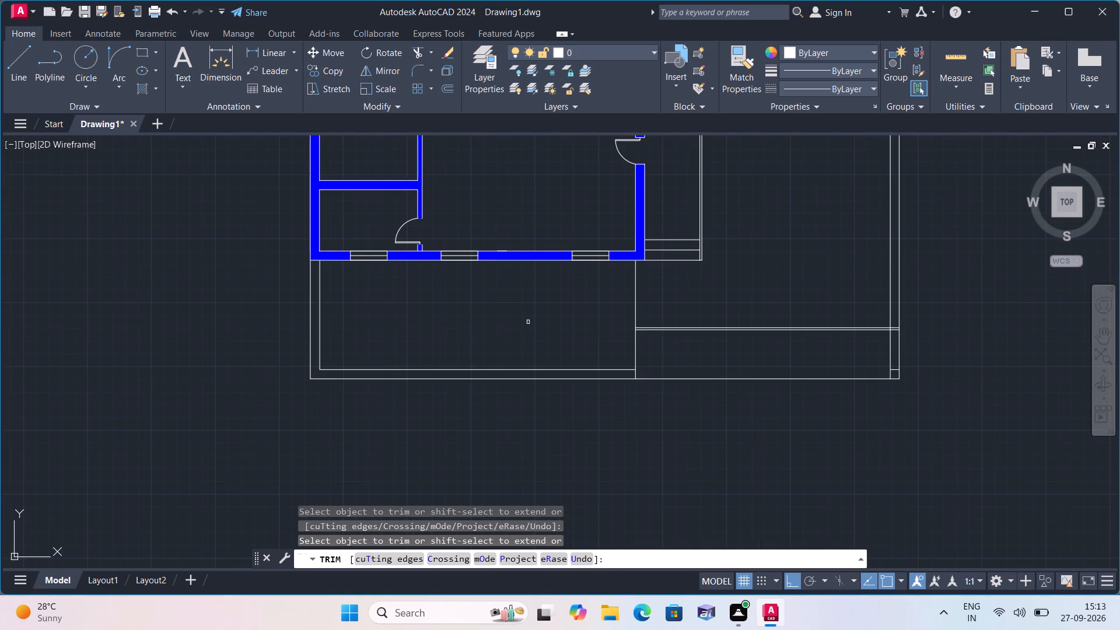
pyautogui.moveTo(528, 322); pyautogui.dragTo(512, 363, button='middle')
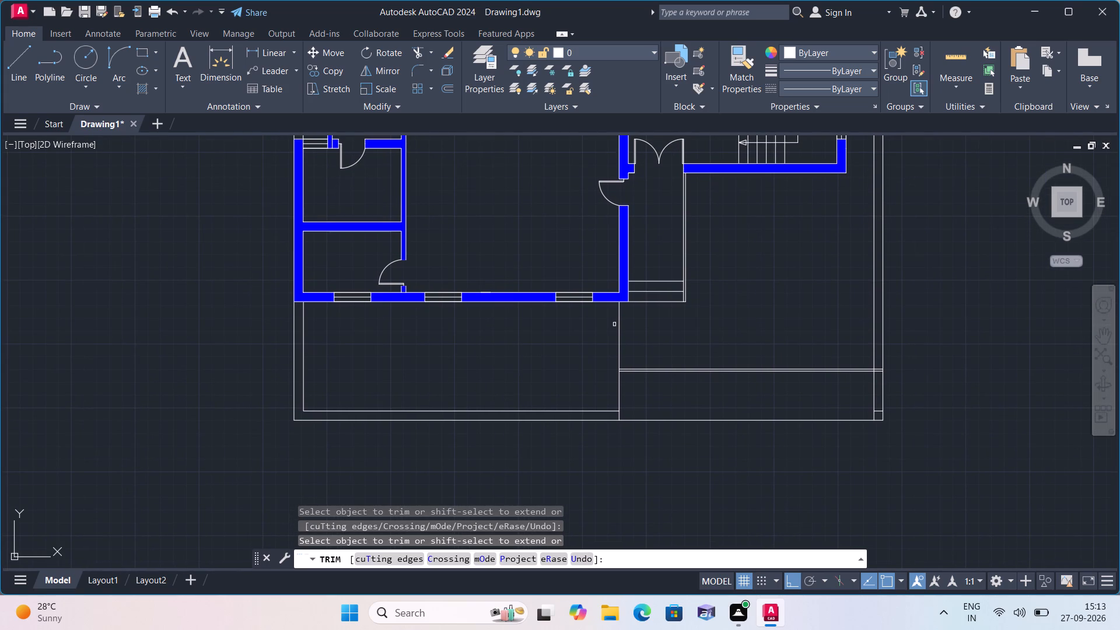
pyautogui.press('Escape')
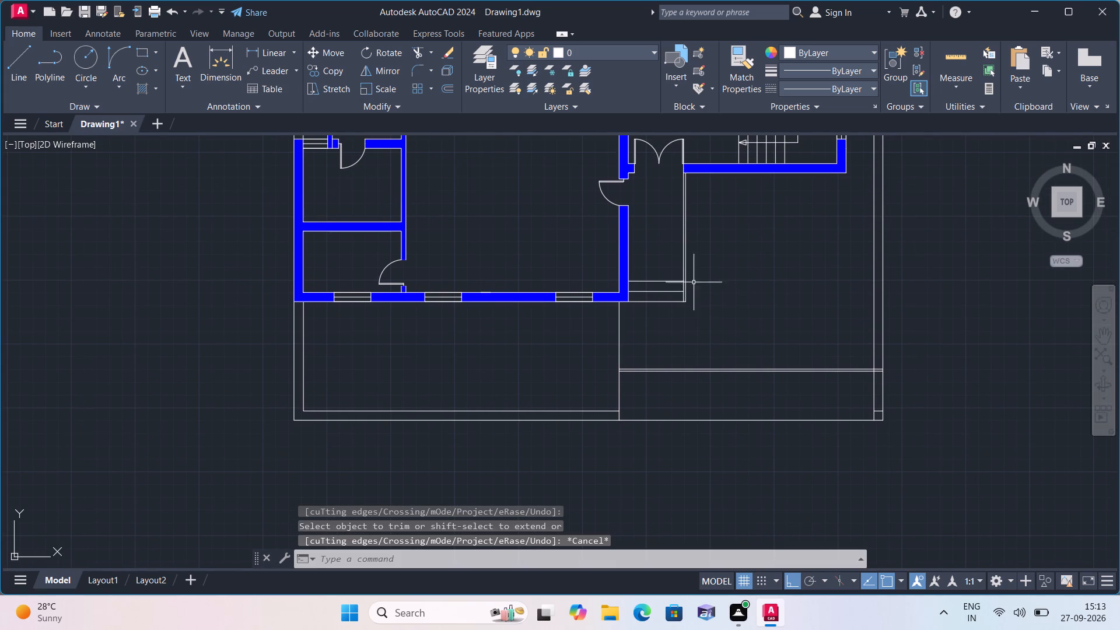
# Draw two closely spaced horizontal lines from the stair room's east wall to the inner east boundary line, the upper one level with the south wall's inner face.
pyautogui.moveTo(730, 276); pyautogui.dragTo(680, 374, button='middle')
pyautogui.press('l')
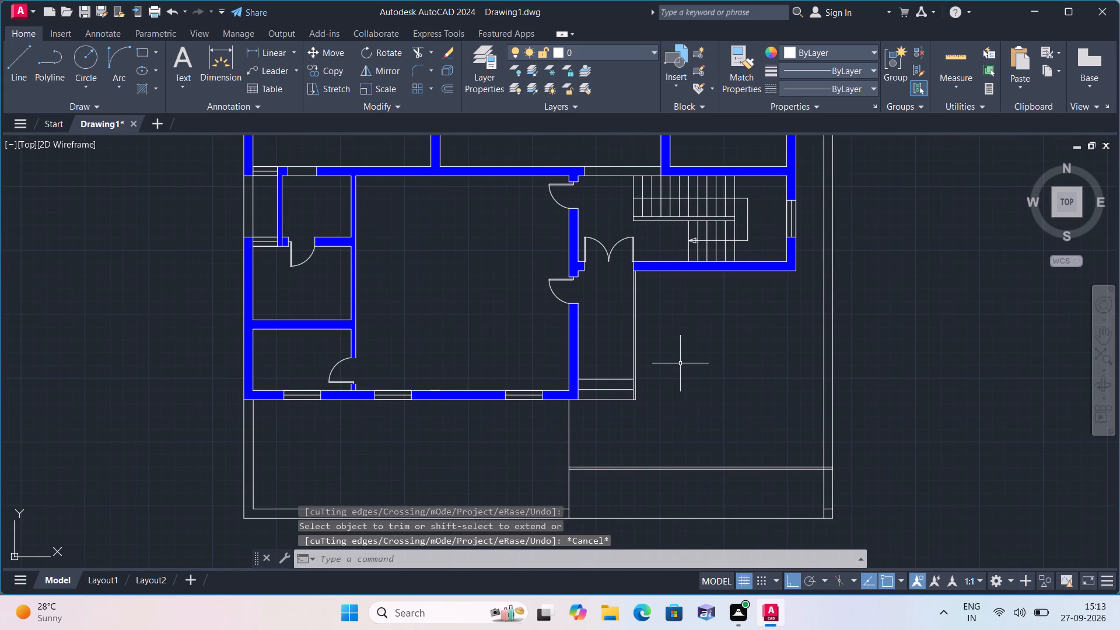
pyautogui.press('space')
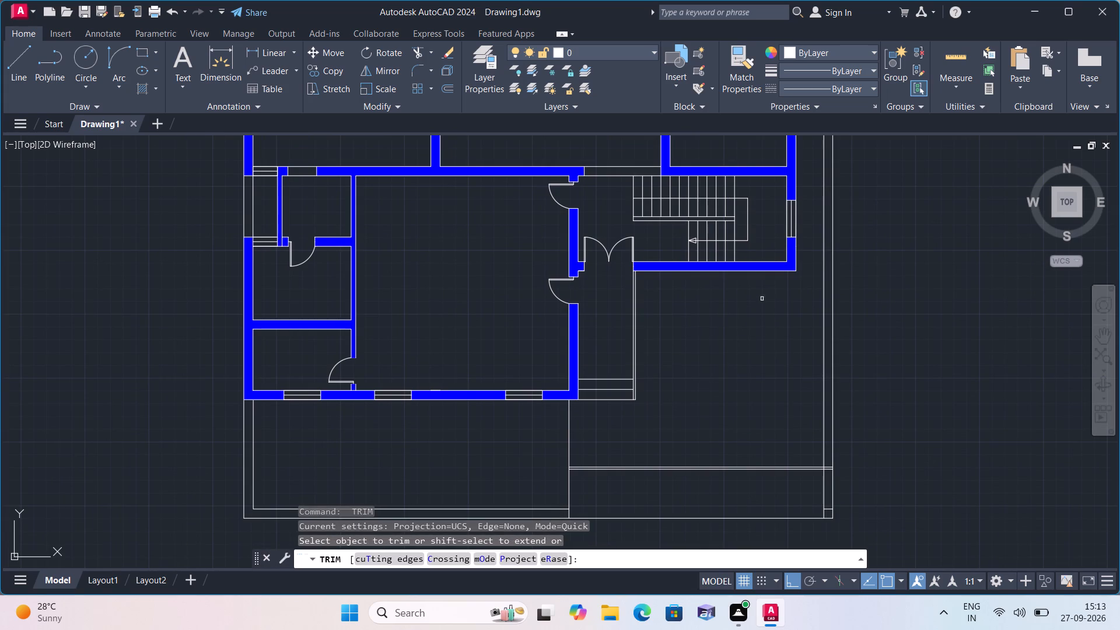
pyautogui.press('Escape')
pyautogui.write('l')
pyautogui.press('space')
pyautogui.moveTo(786, 292); pyautogui.dragTo(615, 402, button='middle')
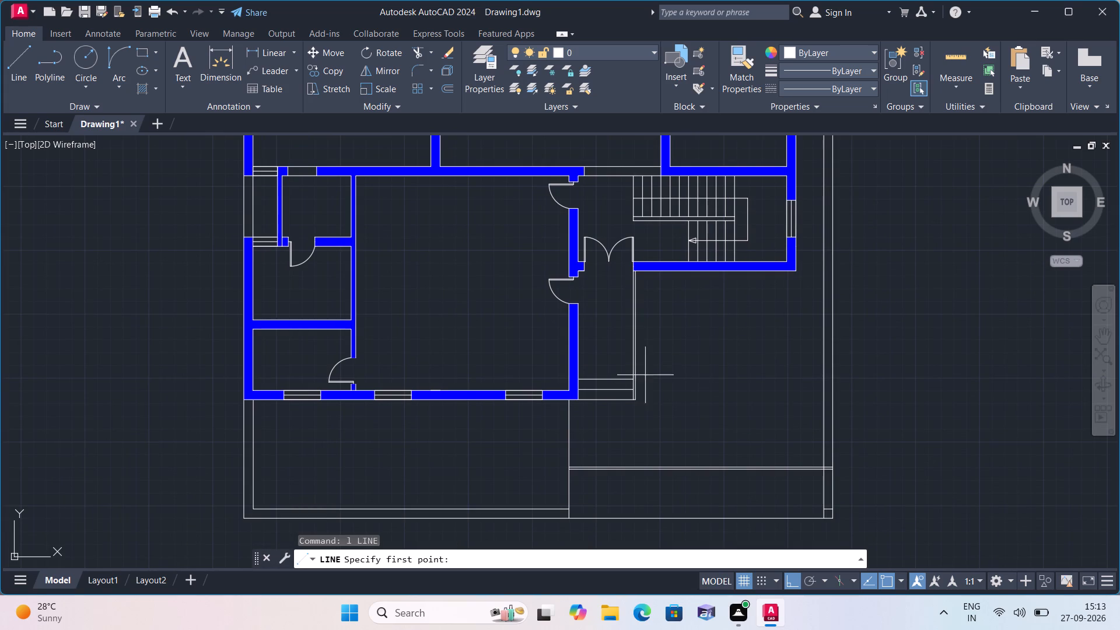
pyautogui.scroll(4, 803, 268)
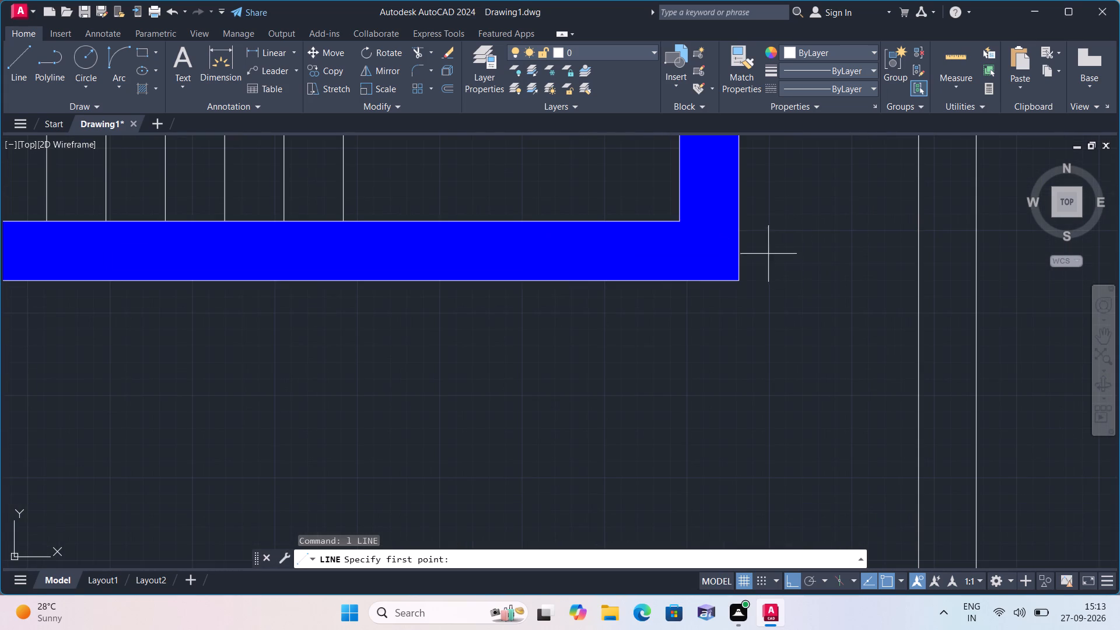
pyautogui.click(742, 222)
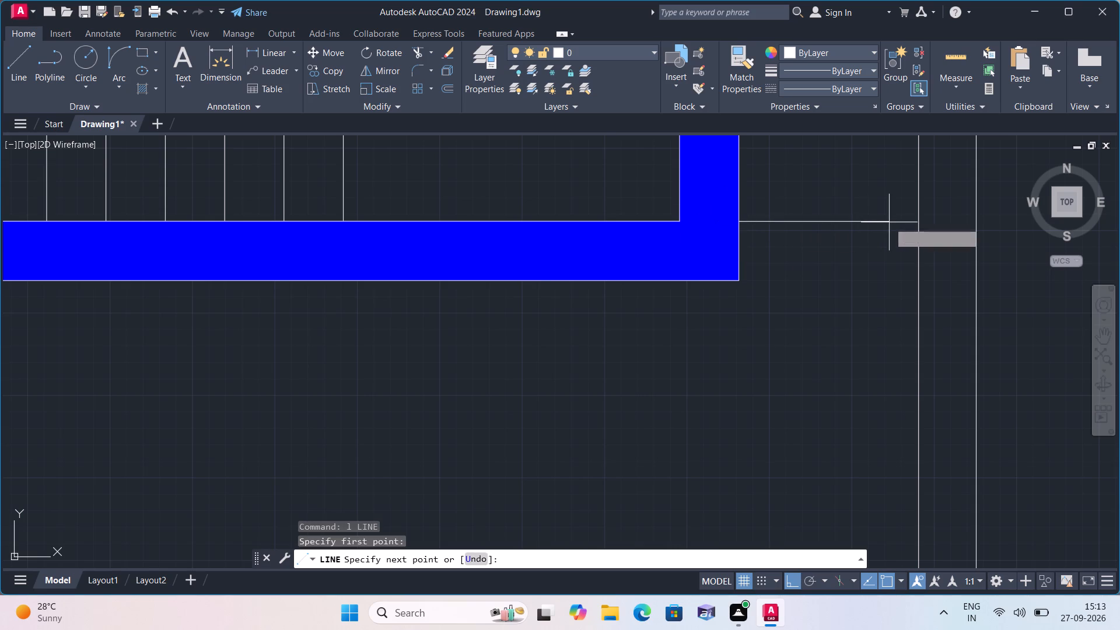
pyautogui.click(917, 222)
pyautogui.press('space')
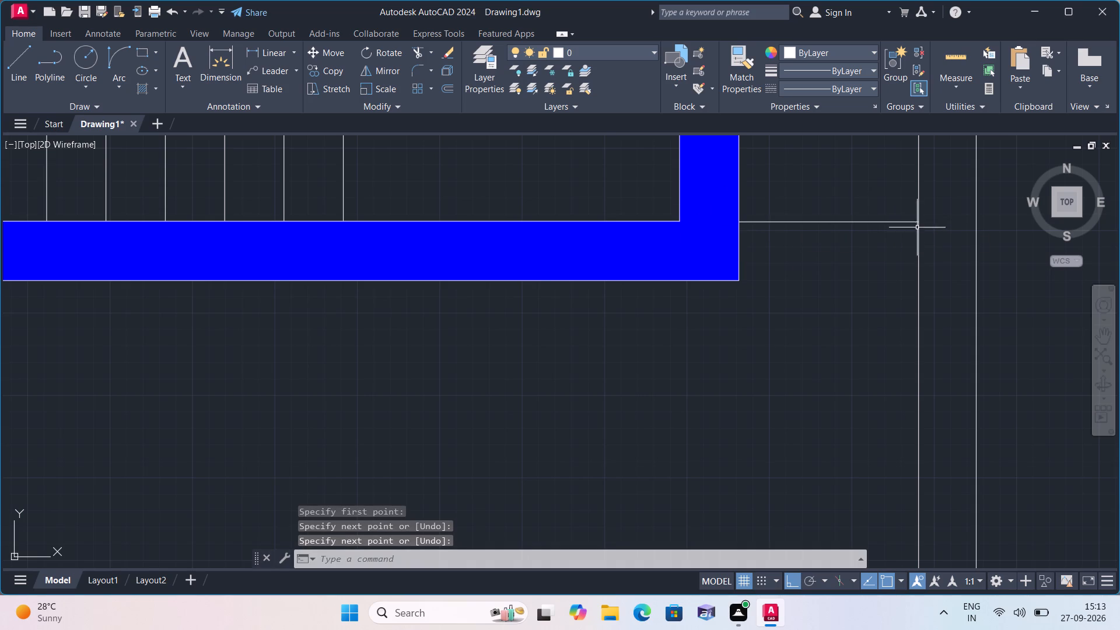
pyautogui.press('space')
pyautogui.click(743, 235)
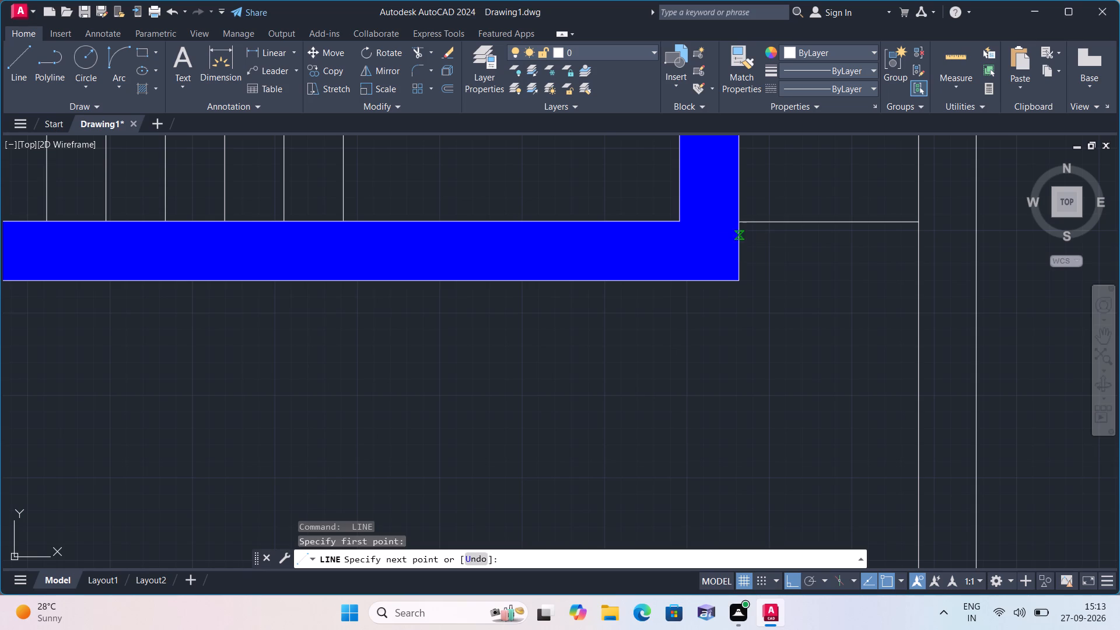
pyautogui.click(916, 234)
pyautogui.press('space')
pyautogui.scroll(-2, 843, 279)
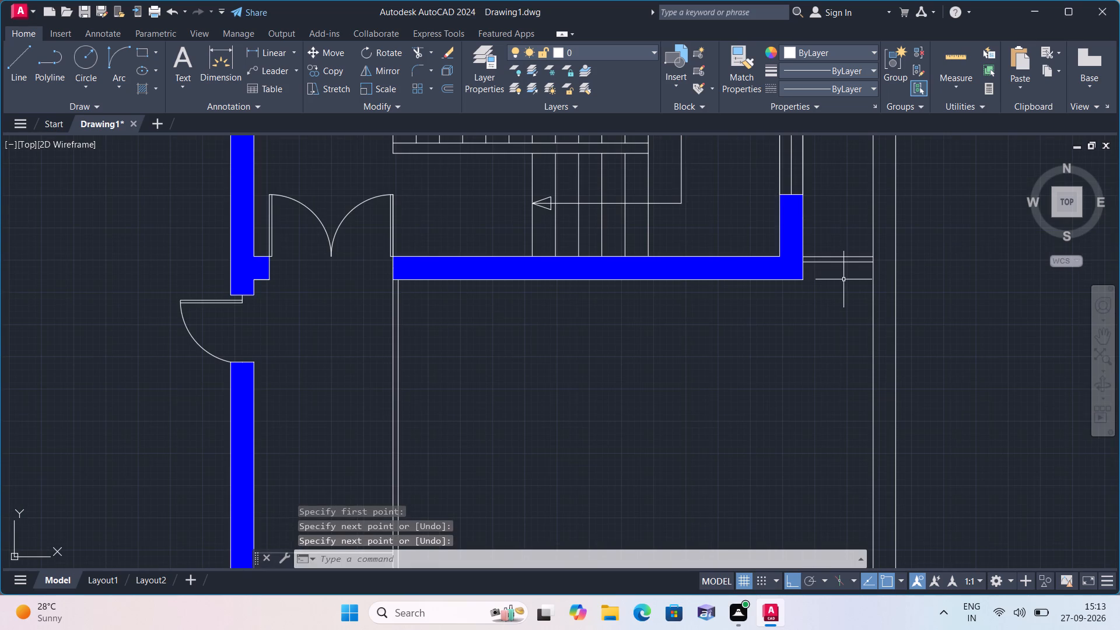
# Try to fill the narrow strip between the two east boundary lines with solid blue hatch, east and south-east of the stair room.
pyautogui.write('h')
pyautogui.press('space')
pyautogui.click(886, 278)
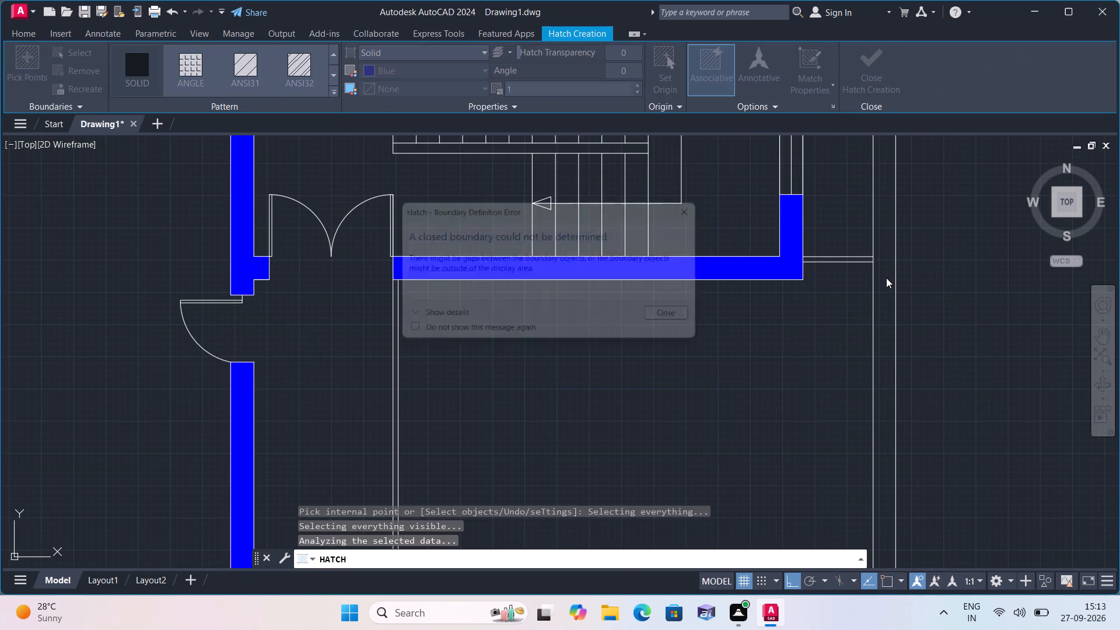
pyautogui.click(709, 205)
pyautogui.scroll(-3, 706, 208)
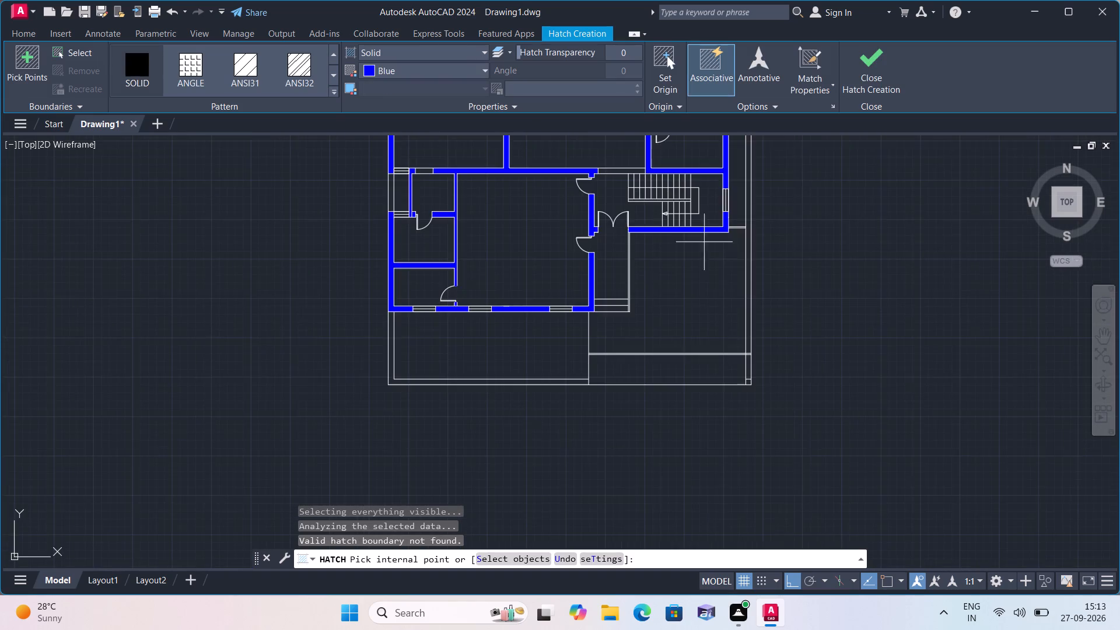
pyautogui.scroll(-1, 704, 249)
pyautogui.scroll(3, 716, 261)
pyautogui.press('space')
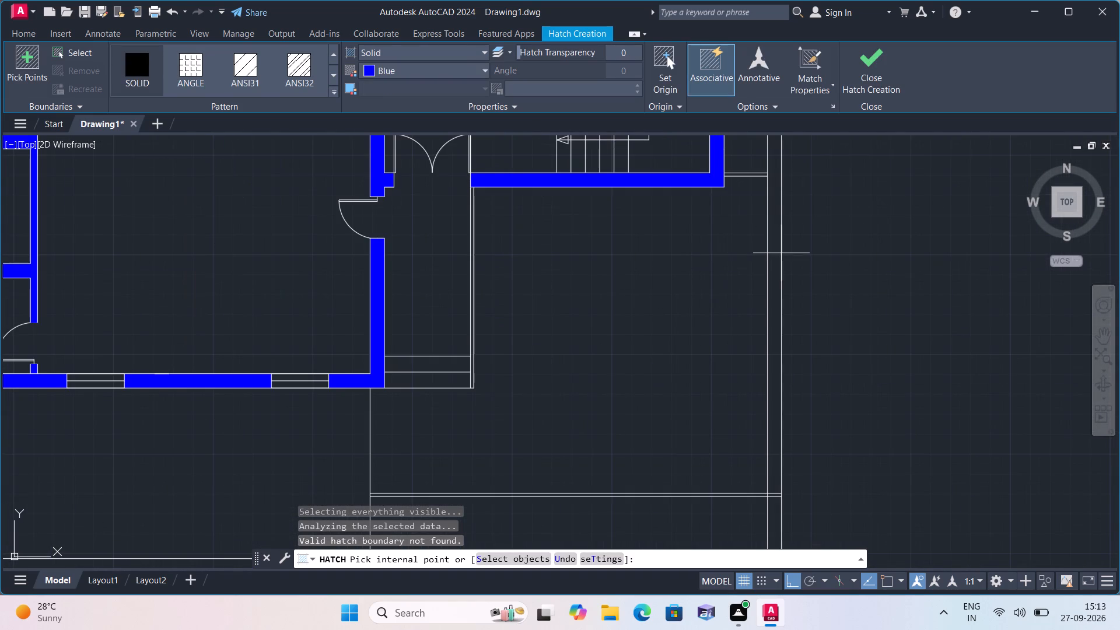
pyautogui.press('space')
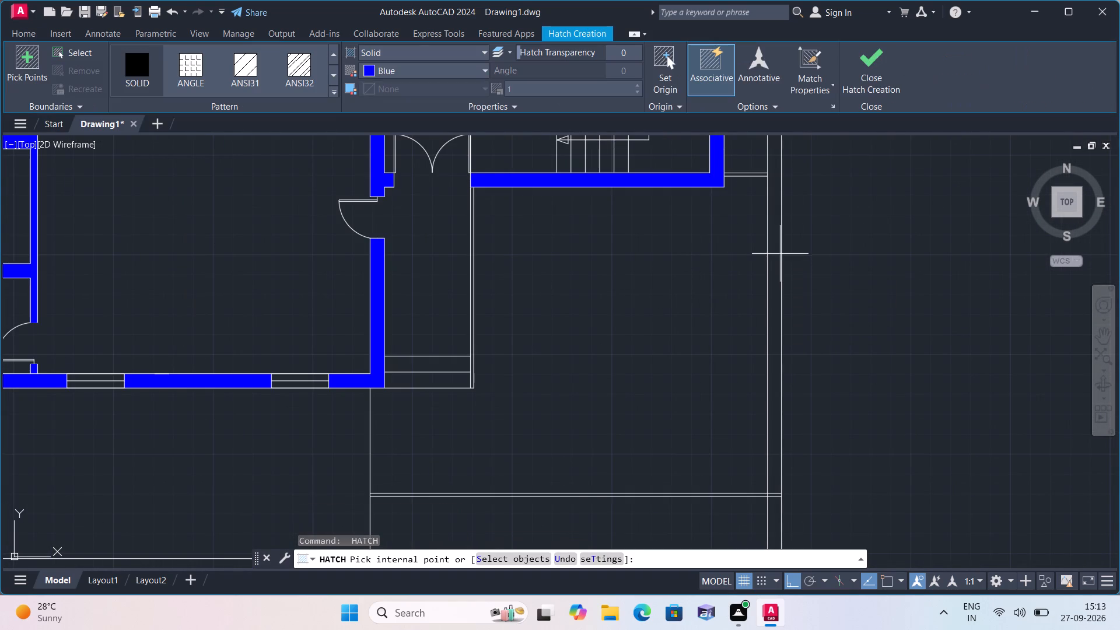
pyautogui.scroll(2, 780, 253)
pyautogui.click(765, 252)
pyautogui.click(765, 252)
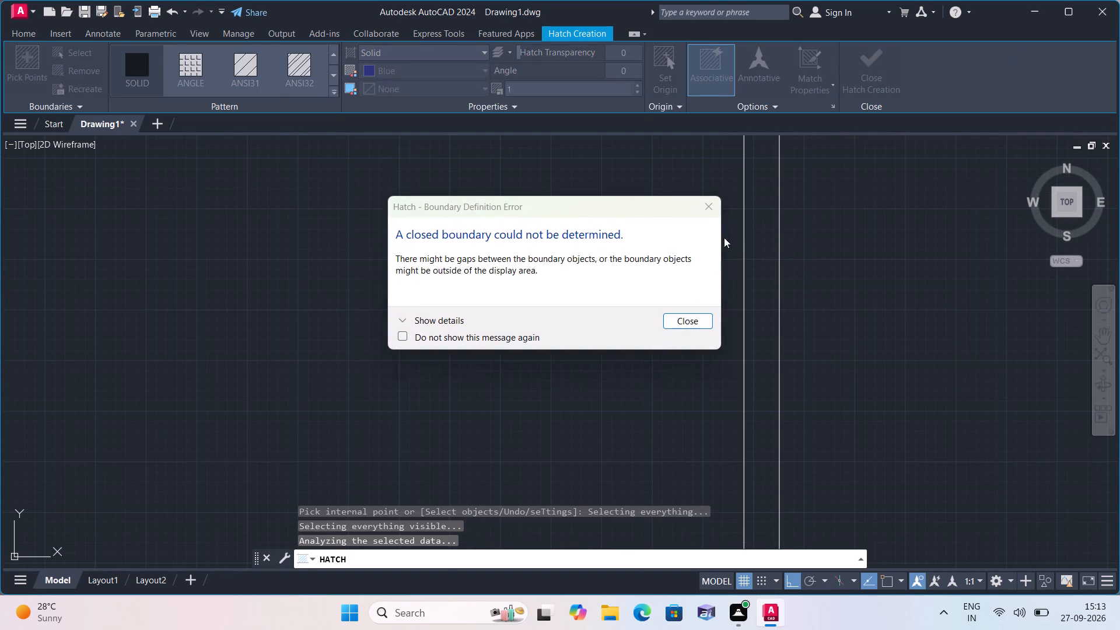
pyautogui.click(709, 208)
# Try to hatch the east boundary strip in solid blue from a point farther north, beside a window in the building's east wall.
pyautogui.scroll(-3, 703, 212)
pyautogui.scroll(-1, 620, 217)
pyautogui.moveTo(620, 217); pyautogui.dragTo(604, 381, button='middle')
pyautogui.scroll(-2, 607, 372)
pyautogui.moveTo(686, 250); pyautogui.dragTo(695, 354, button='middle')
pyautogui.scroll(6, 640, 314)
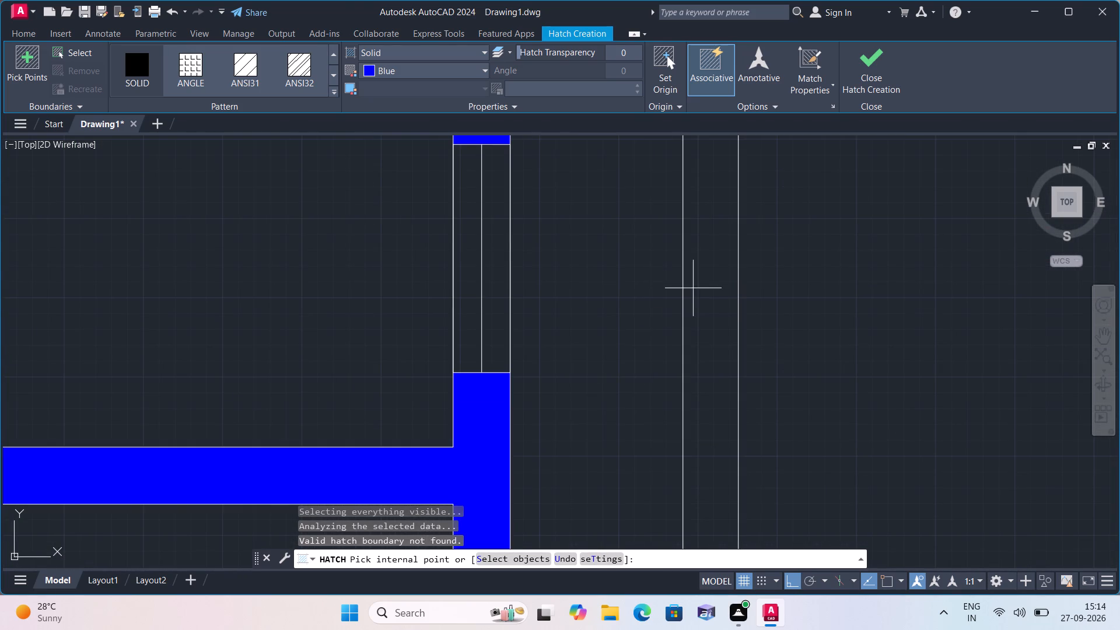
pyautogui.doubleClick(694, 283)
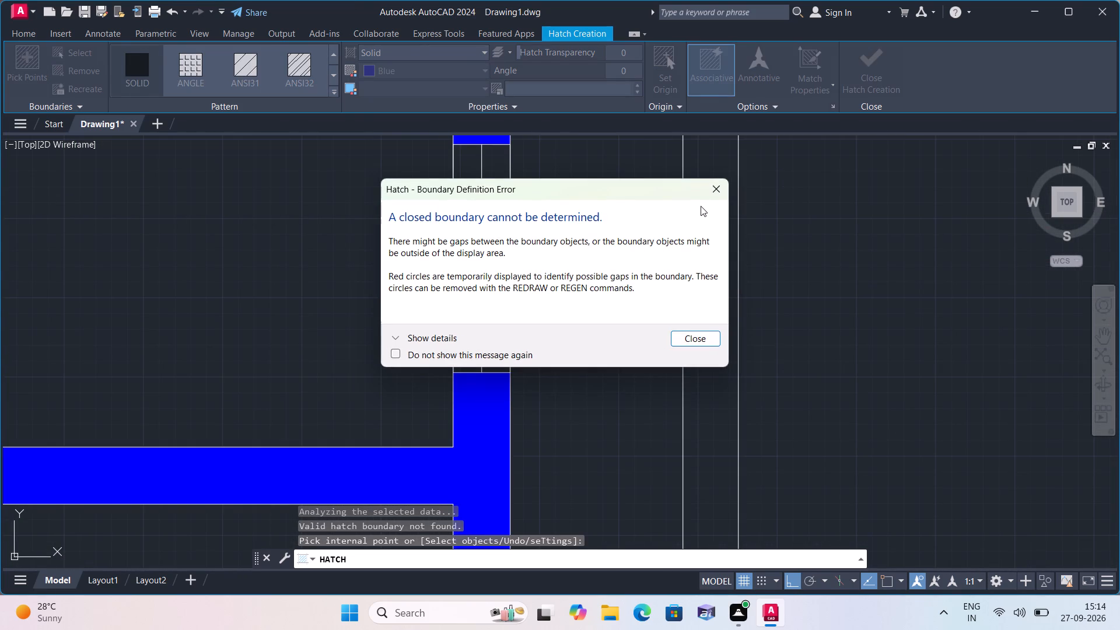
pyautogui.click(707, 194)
# Examine the outer boundary's south-east corner closely for a gap between the vertical and horizontal lines, and leave the hatch command.
pyautogui.scroll(-4, 707, 194)
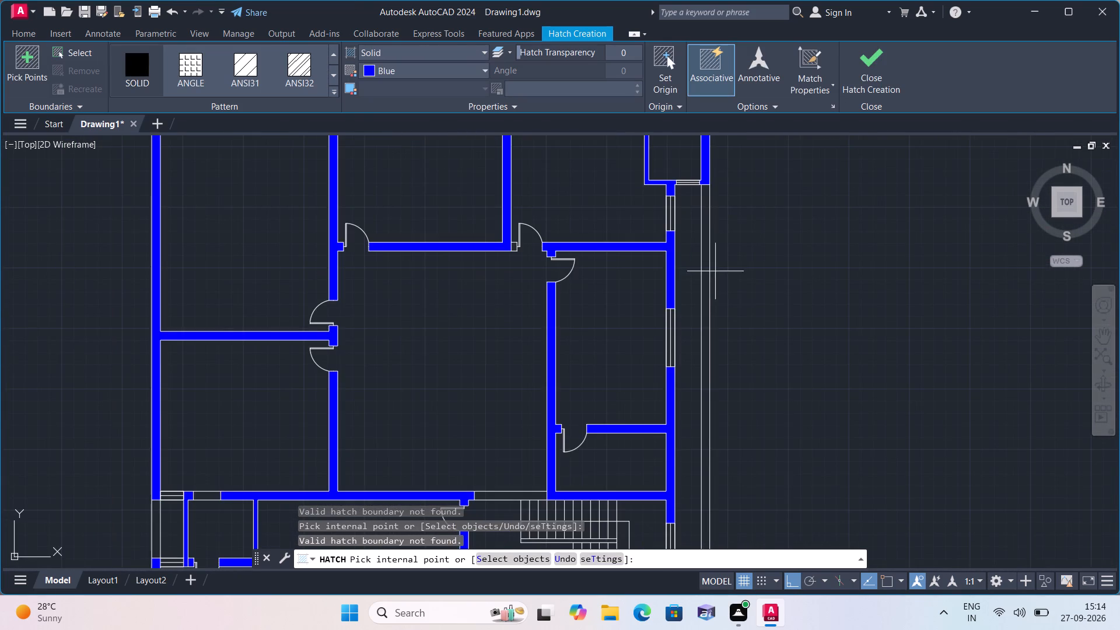
pyautogui.scroll(-1, 717, 281)
pyautogui.moveTo(719, 281); pyautogui.dragTo(566, 211, button='middle')
pyautogui.scroll(-1, 719, 281)
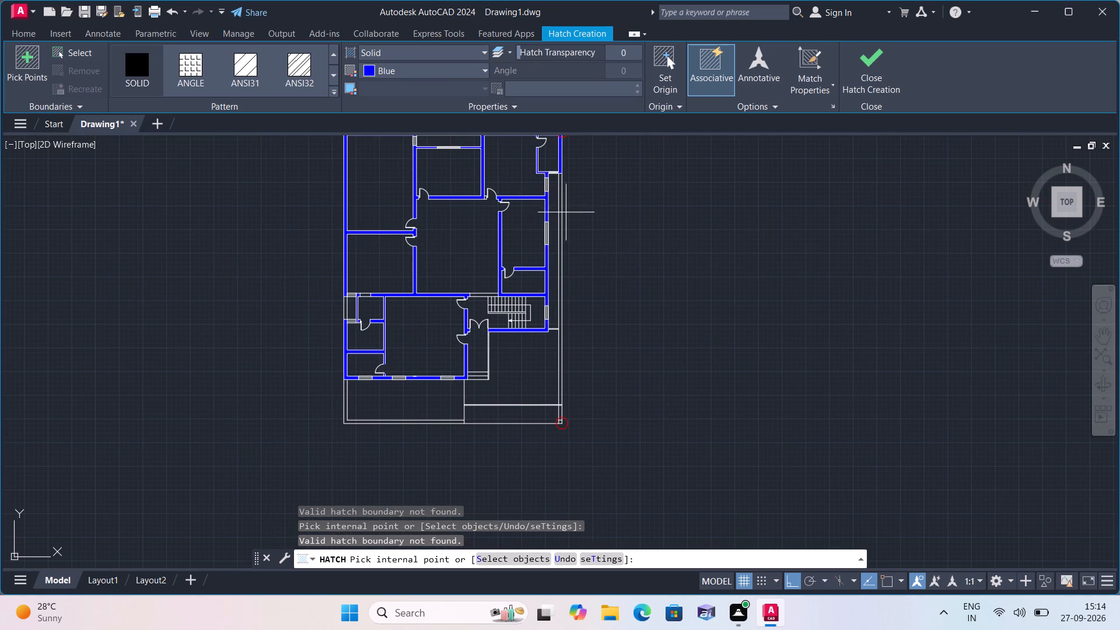
pyautogui.scroll(2, 558, 465)
pyautogui.scroll(4, 606, 331)
pyautogui.scroll(1, 540, 373)
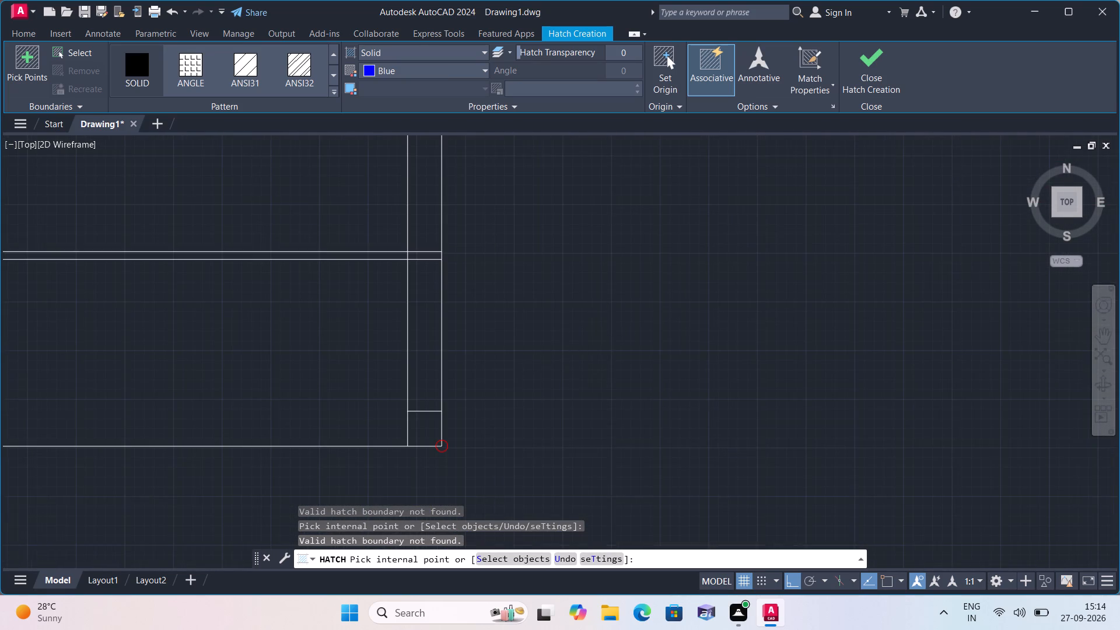
pyautogui.moveTo(476, 414); pyautogui.dragTo(552, 341, button='middle')
pyautogui.scroll(3, 480, 397)
pyautogui.scroll(2, 421, 426)
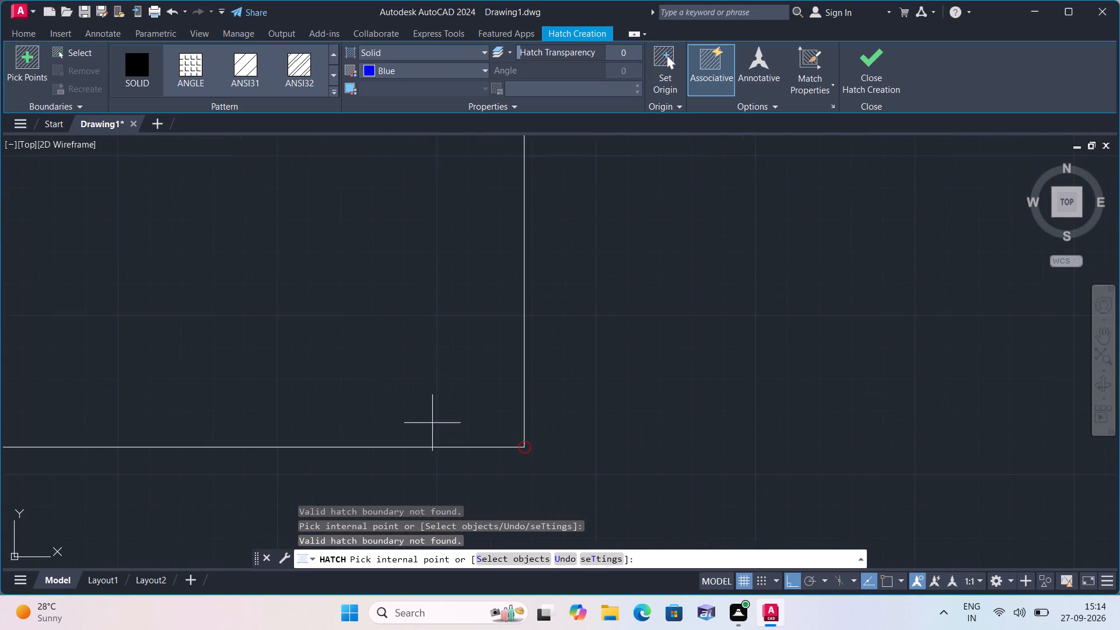
pyautogui.scroll(2, 443, 421)
pyautogui.scroll(2, 636, 511)
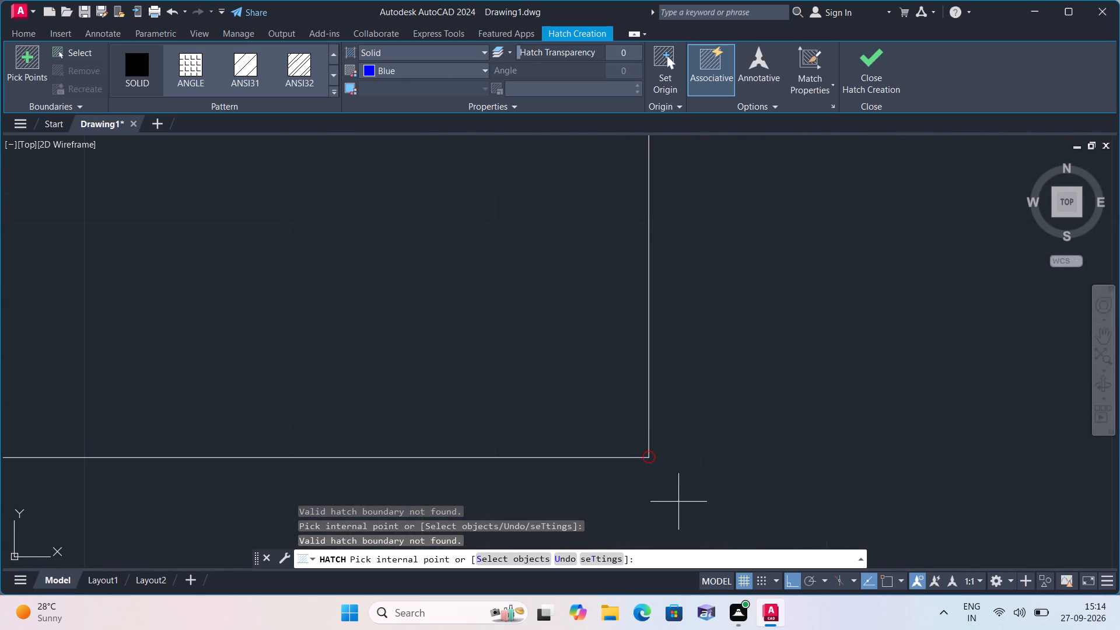
pyautogui.scroll(3, 660, 469)
pyautogui.scroll(4, 593, 410)
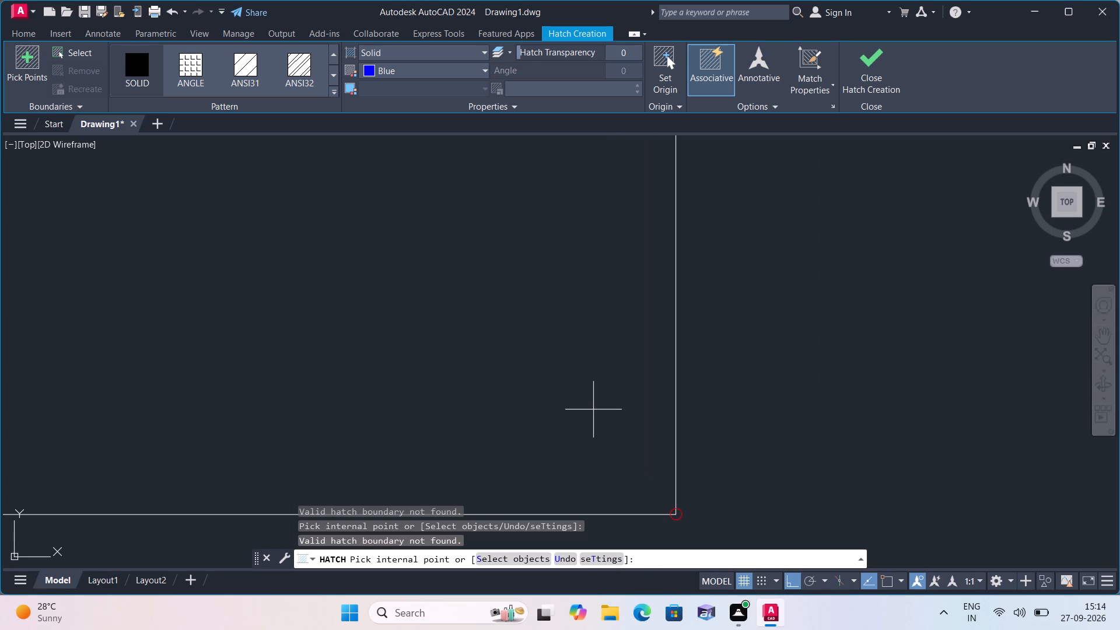
pyautogui.scroll(-7, 593, 409)
pyautogui.press('Escape')
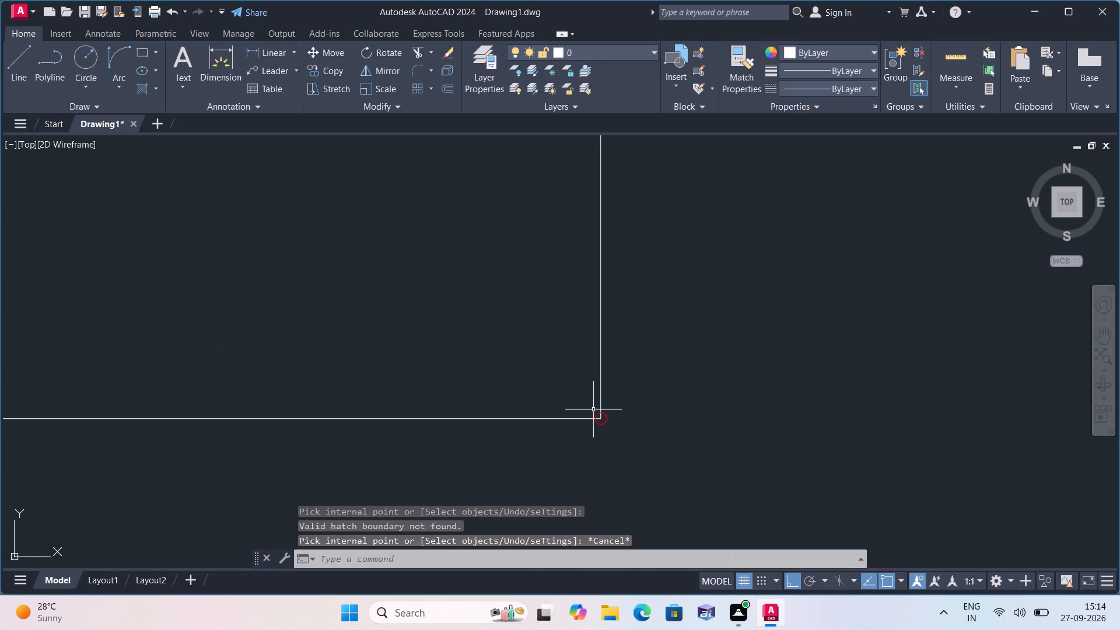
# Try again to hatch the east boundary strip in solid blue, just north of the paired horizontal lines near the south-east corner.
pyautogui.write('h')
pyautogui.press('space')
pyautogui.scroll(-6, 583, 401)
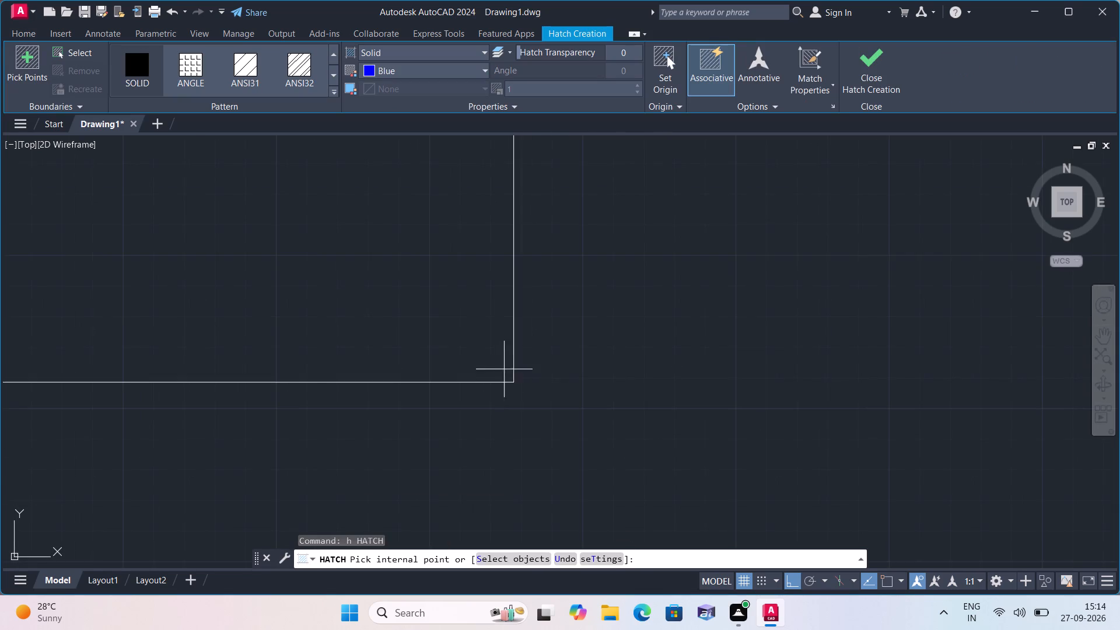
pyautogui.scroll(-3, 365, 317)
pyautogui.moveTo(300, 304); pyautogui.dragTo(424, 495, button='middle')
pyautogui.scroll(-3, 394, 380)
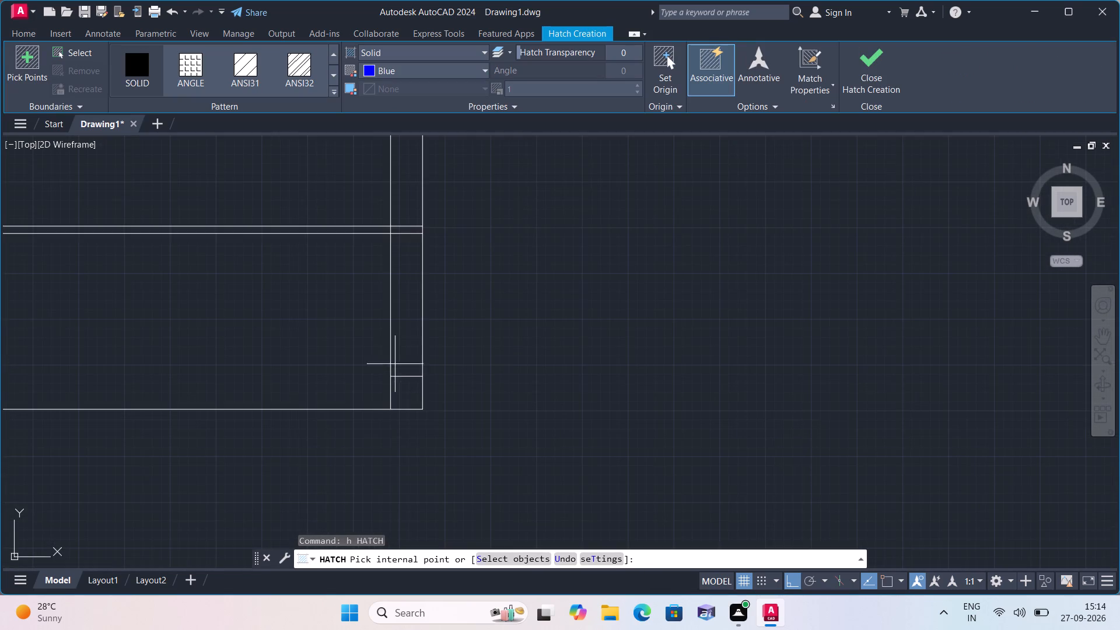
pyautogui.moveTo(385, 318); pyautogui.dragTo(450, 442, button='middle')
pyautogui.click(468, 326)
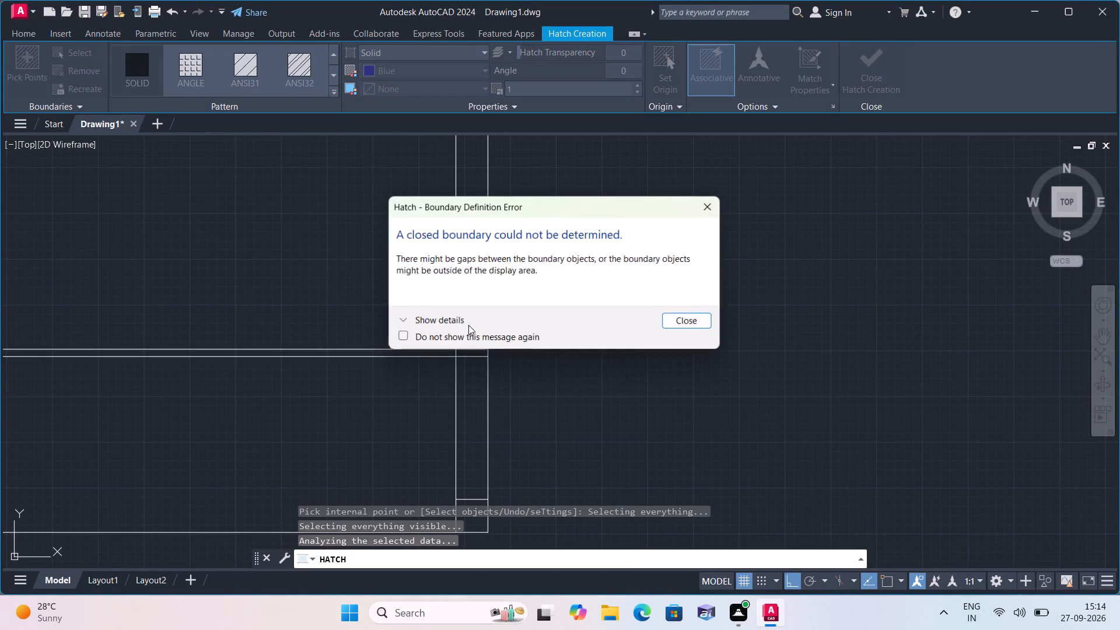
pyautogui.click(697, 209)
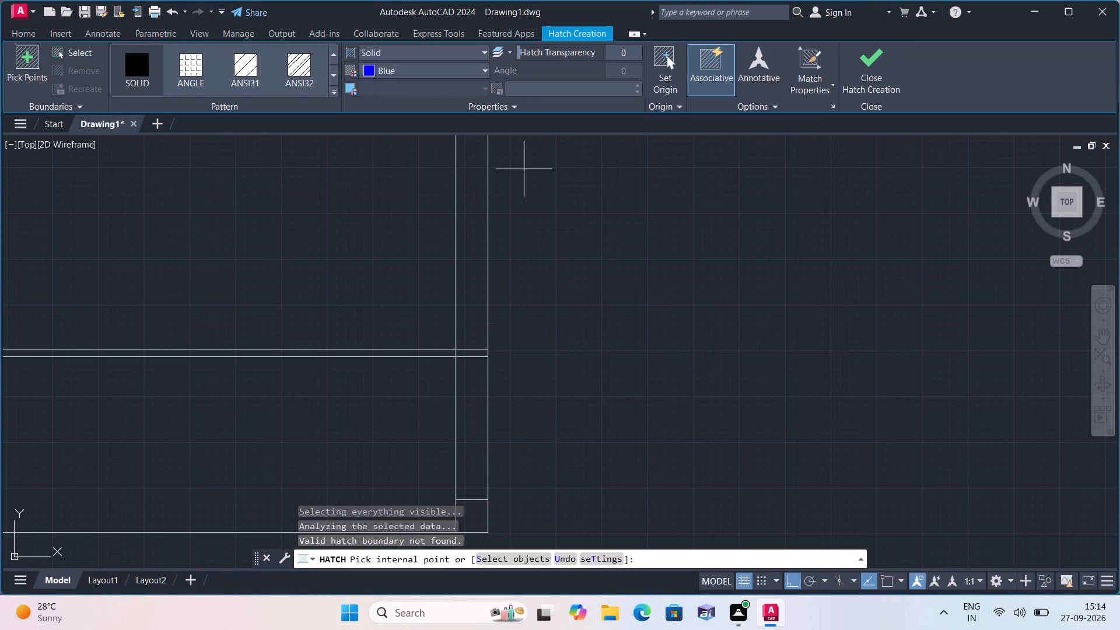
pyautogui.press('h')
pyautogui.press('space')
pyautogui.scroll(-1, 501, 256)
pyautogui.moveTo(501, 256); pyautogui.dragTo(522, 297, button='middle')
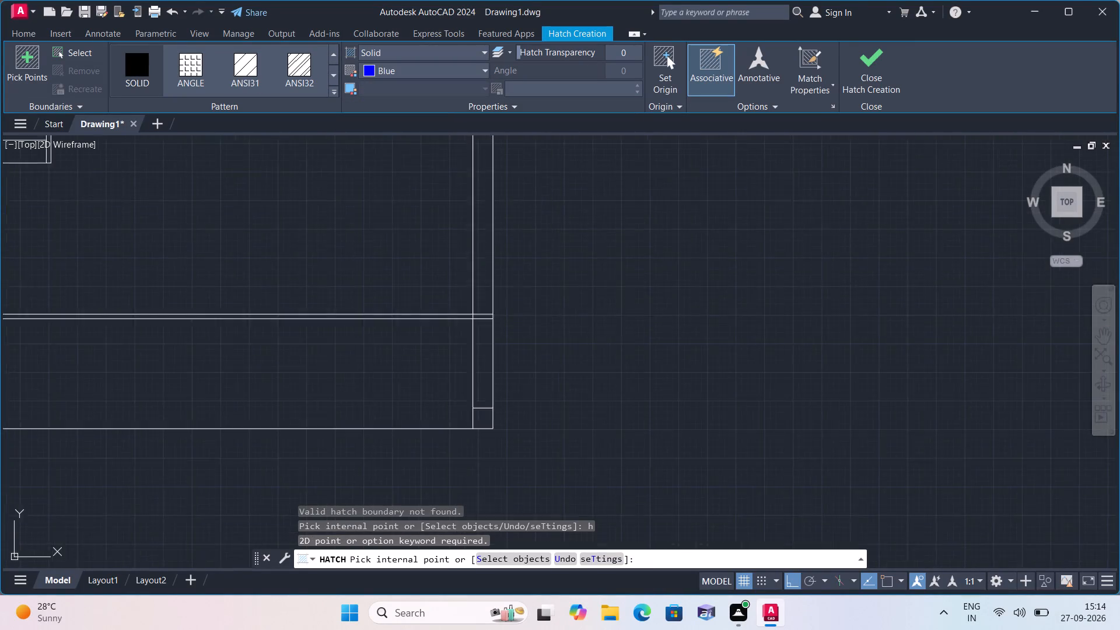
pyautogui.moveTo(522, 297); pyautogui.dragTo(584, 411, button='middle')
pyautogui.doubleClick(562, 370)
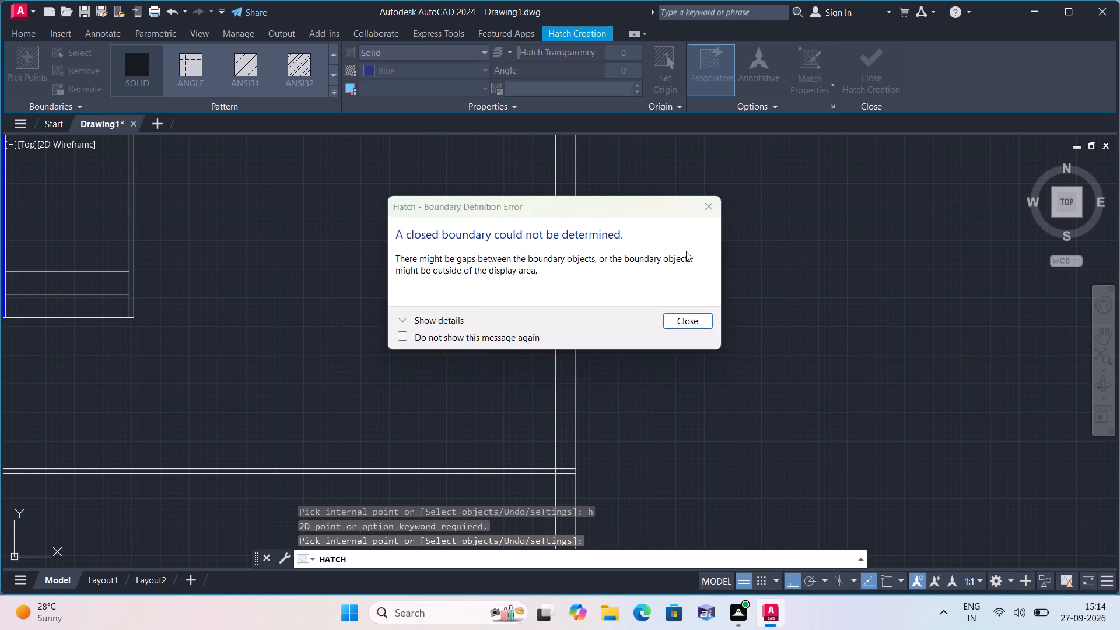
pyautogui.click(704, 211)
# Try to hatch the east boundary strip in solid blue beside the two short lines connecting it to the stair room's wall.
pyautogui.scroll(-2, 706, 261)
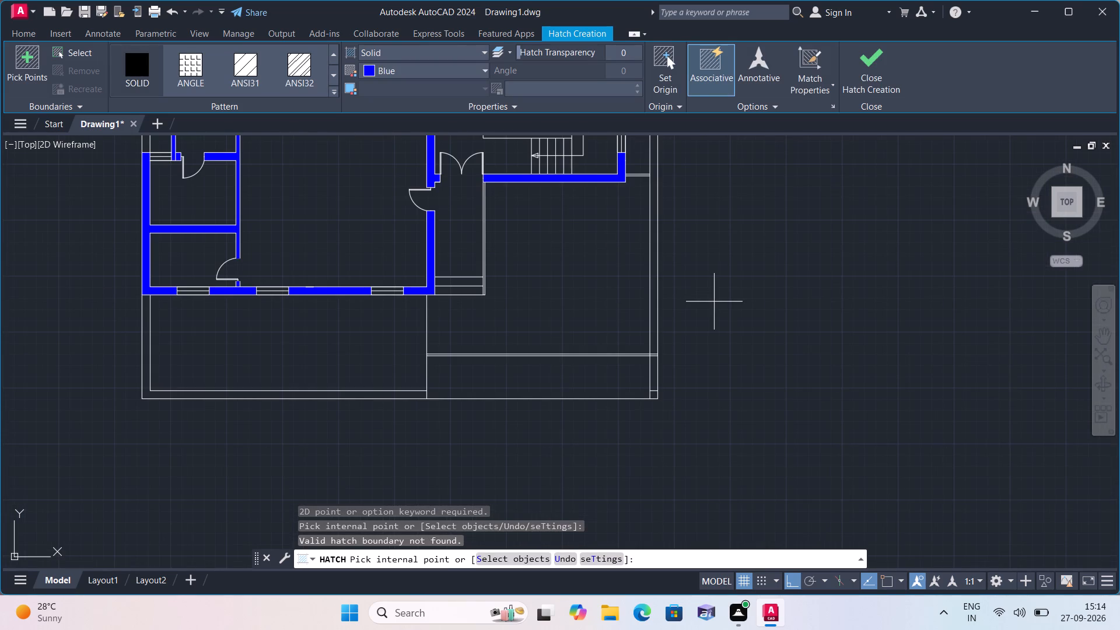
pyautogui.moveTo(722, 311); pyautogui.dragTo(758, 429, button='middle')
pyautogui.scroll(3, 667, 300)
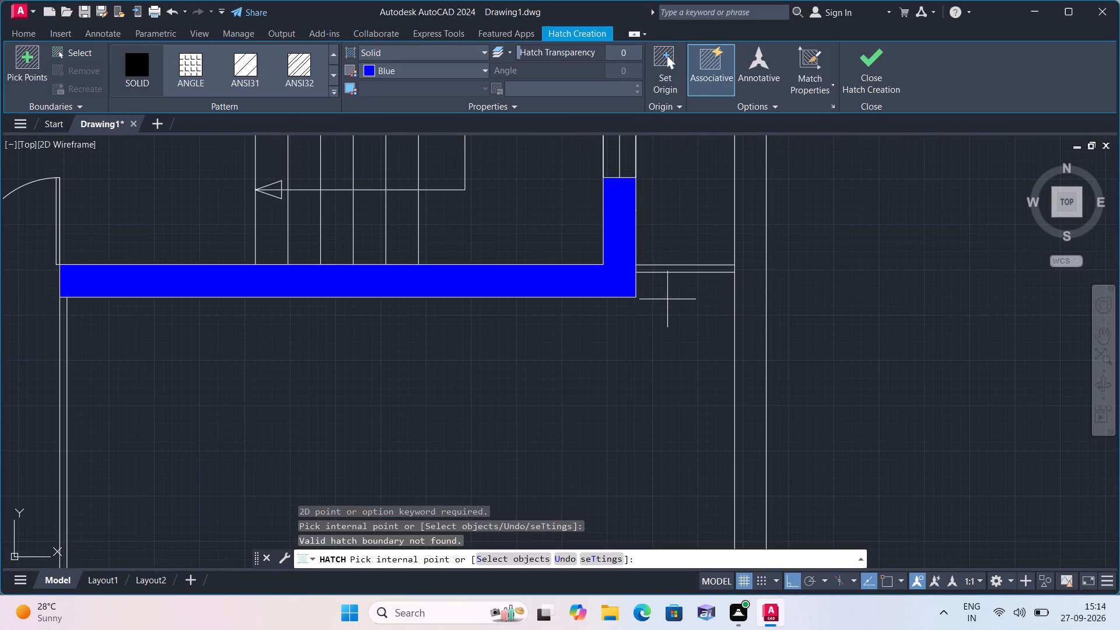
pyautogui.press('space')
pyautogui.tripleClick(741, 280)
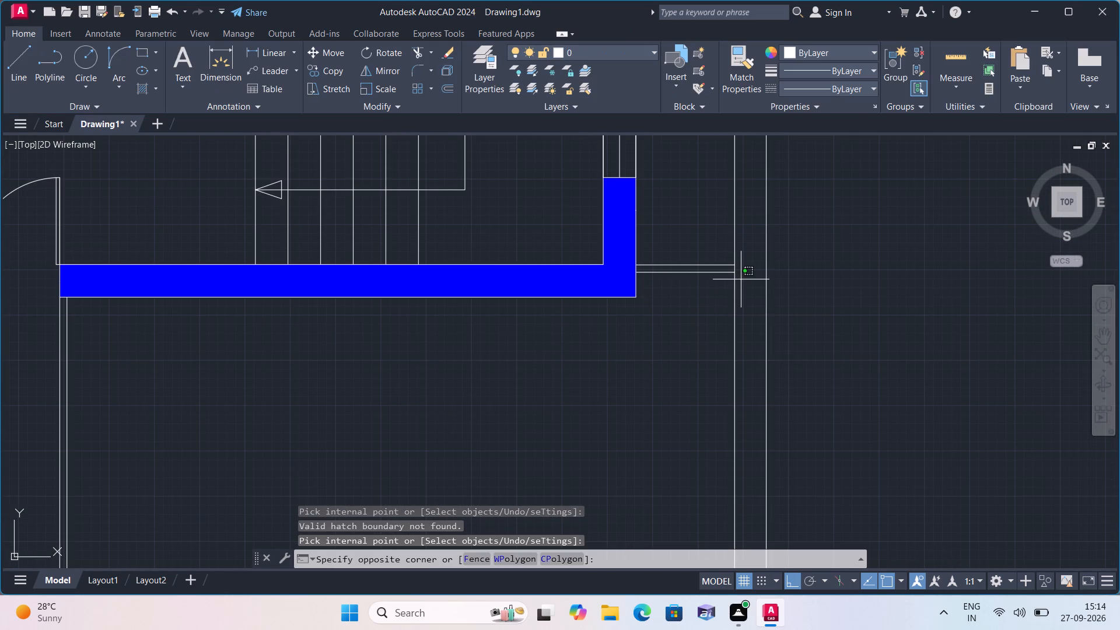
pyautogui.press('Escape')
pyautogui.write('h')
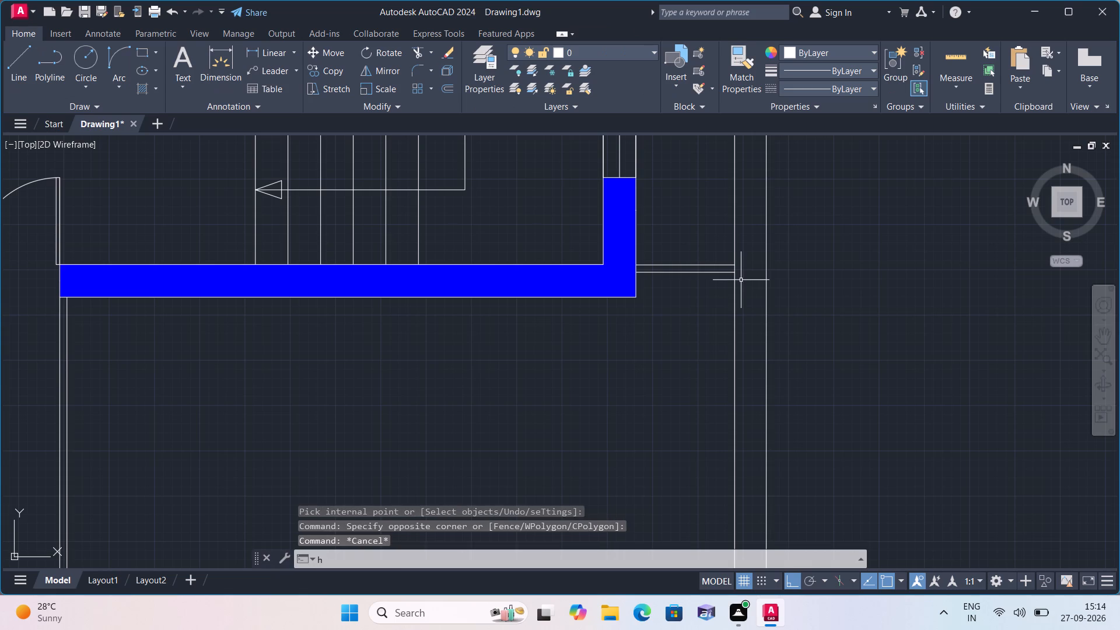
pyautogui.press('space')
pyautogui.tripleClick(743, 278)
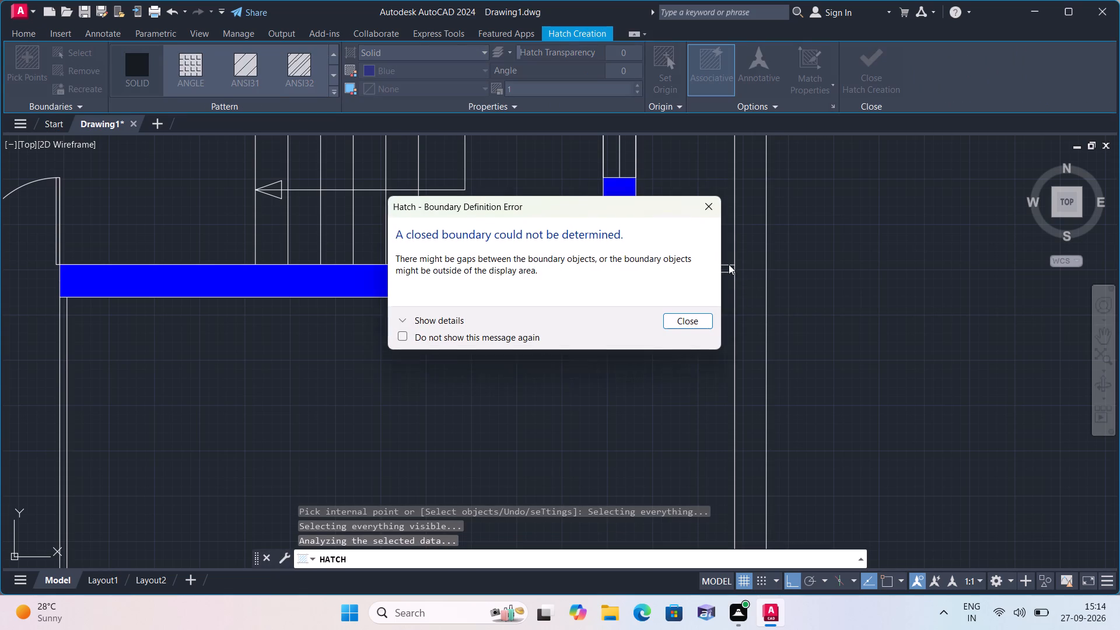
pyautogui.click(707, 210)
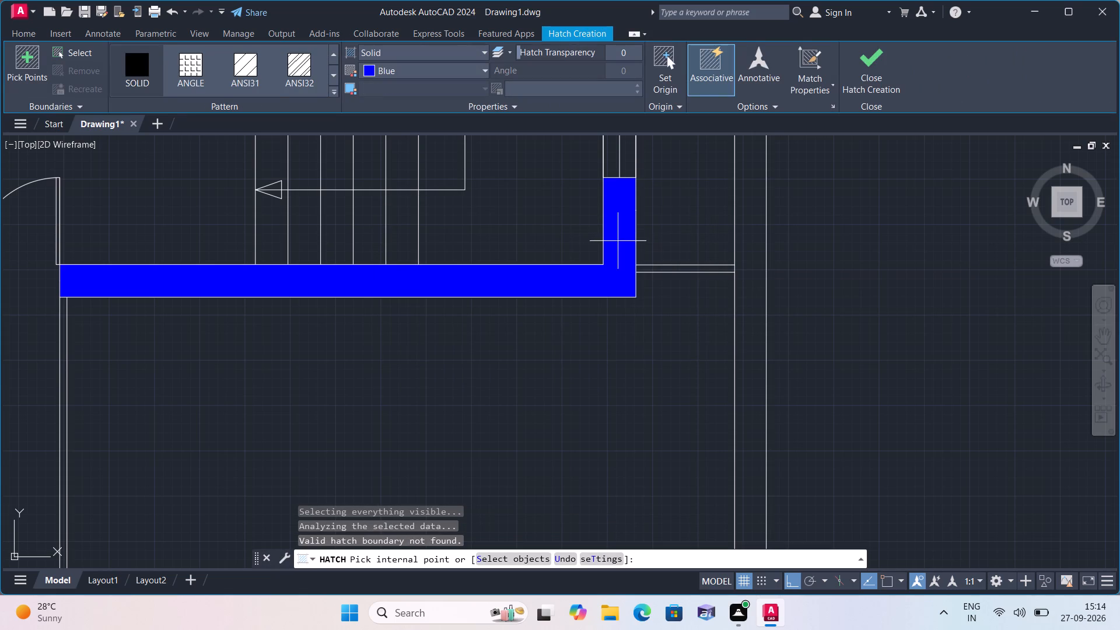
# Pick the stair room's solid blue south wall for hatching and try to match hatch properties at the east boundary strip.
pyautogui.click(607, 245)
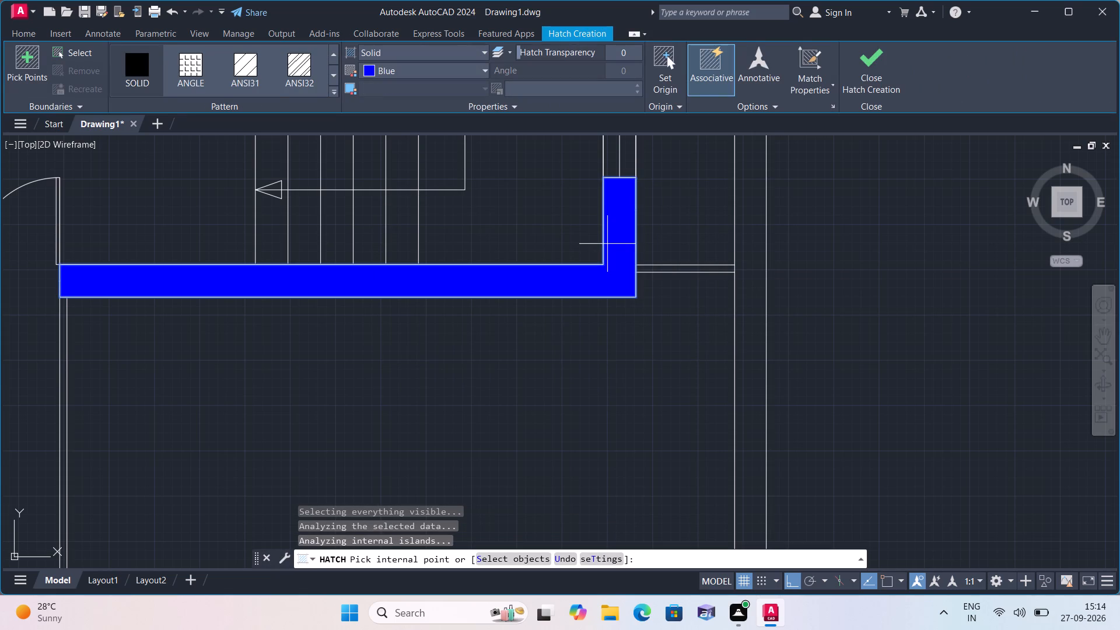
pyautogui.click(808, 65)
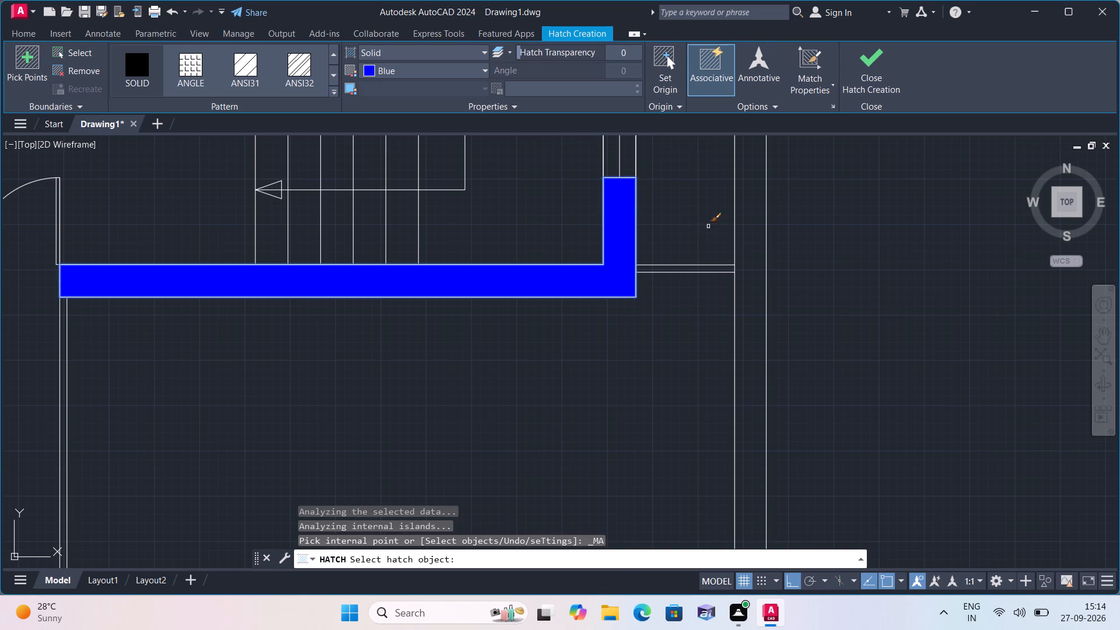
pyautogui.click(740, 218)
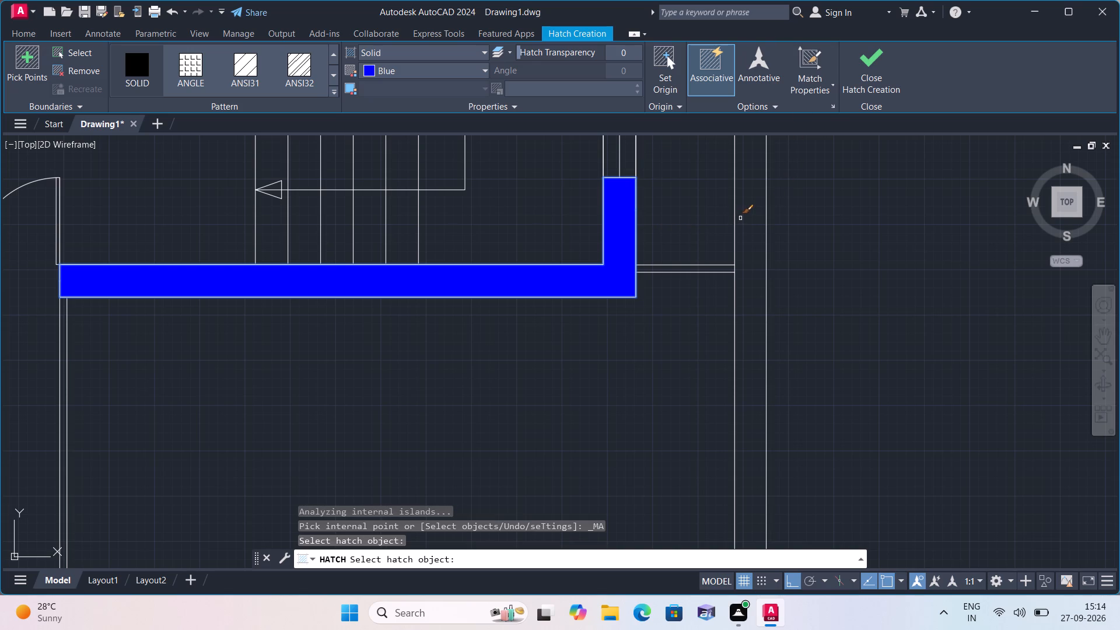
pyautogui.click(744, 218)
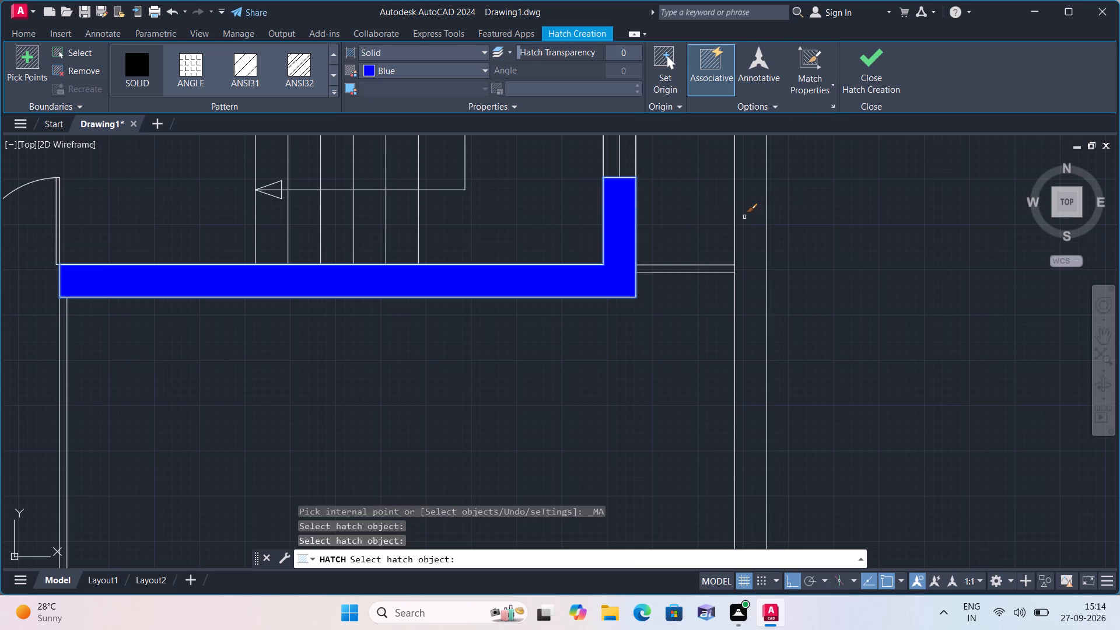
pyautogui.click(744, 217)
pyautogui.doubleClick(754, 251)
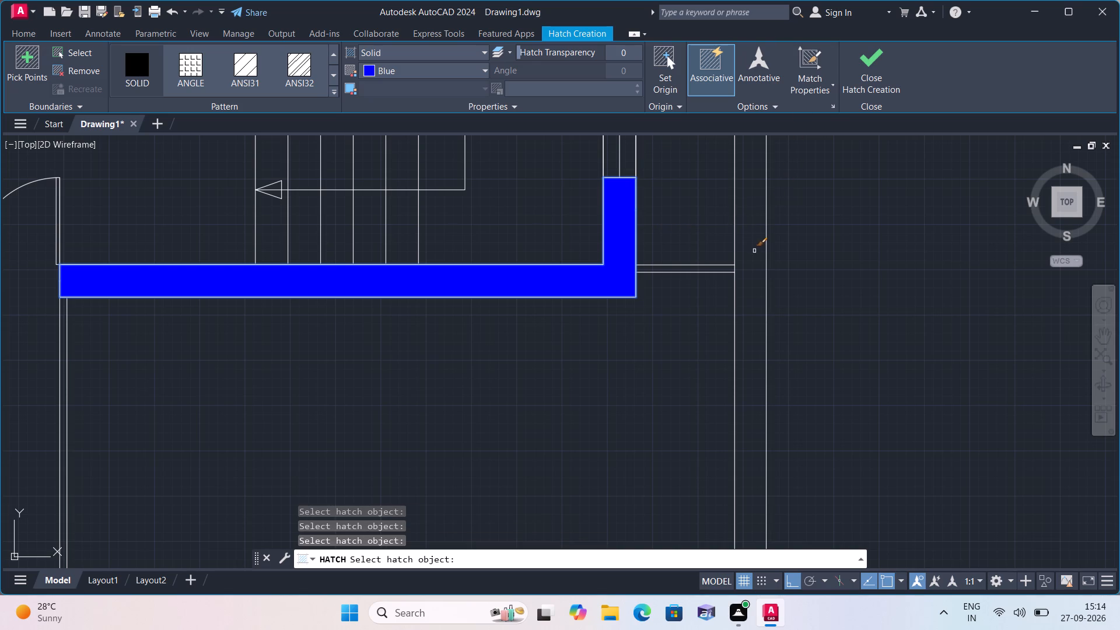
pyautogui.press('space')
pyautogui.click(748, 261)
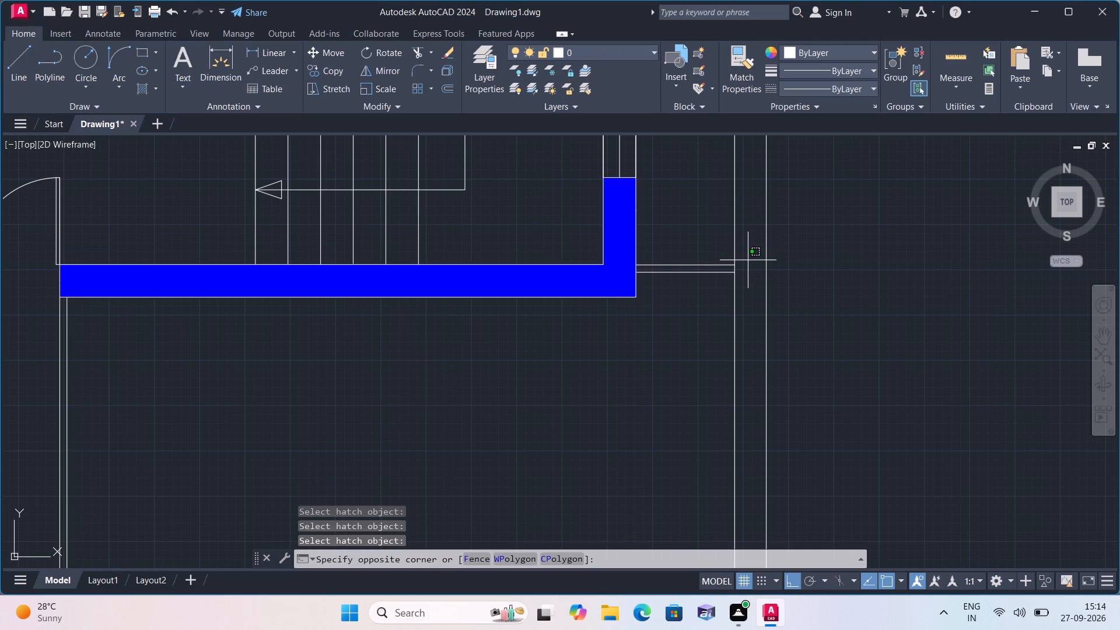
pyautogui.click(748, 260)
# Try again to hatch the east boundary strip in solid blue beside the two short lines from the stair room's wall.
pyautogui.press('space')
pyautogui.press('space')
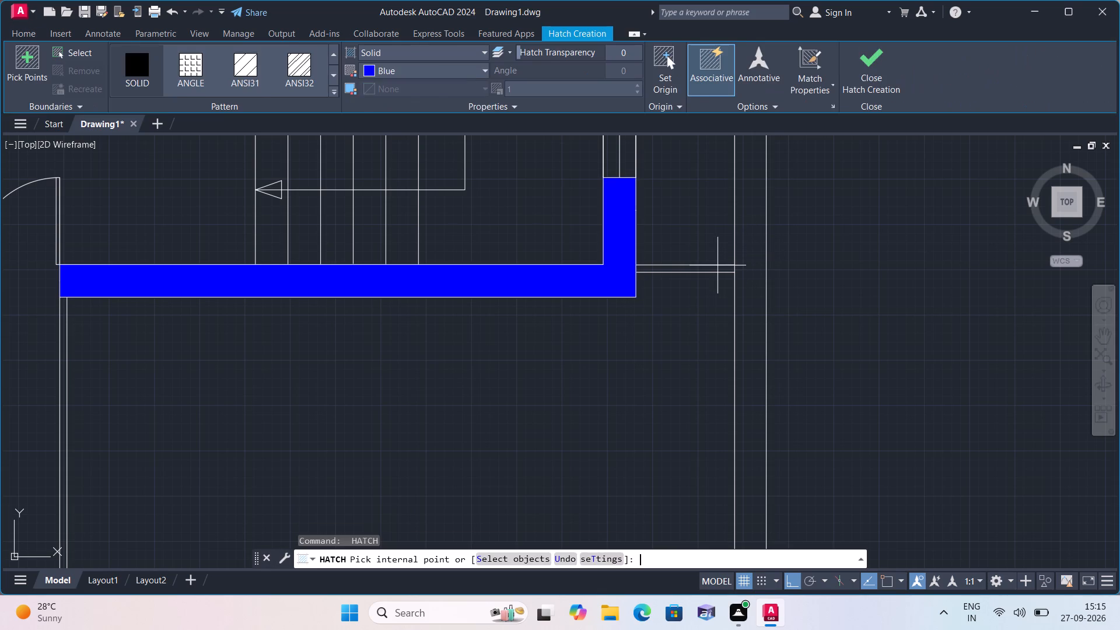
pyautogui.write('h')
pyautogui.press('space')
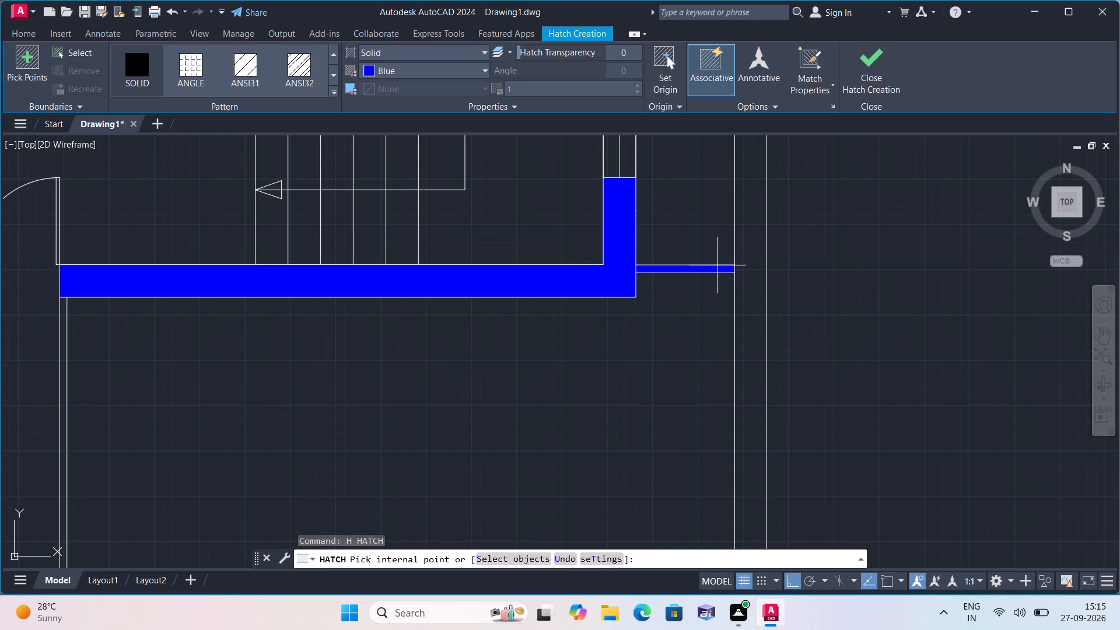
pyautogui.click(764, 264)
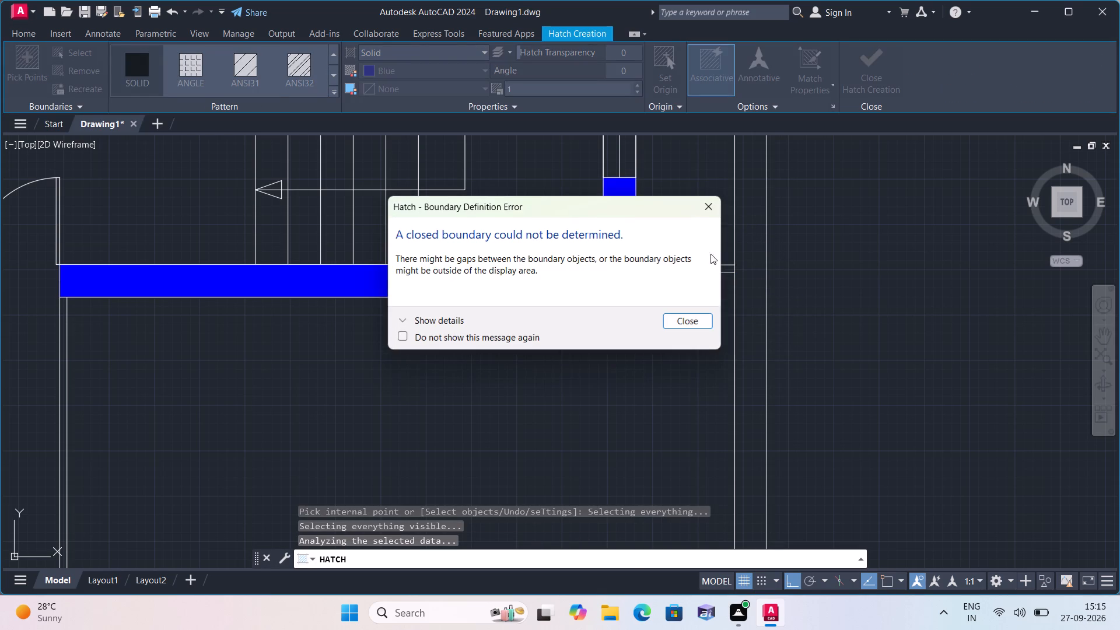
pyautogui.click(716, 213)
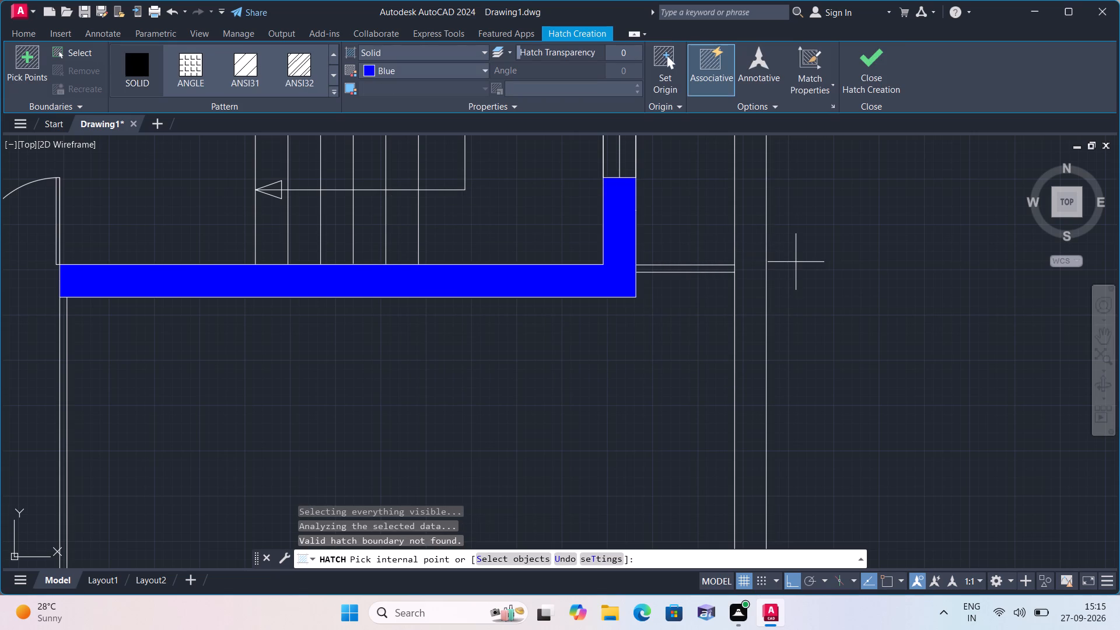
# Trim the east boundary's inner line between the two short lines connecting it to the stair room's wall.
pyautogui.write('trim')
pyautogui.press('space')
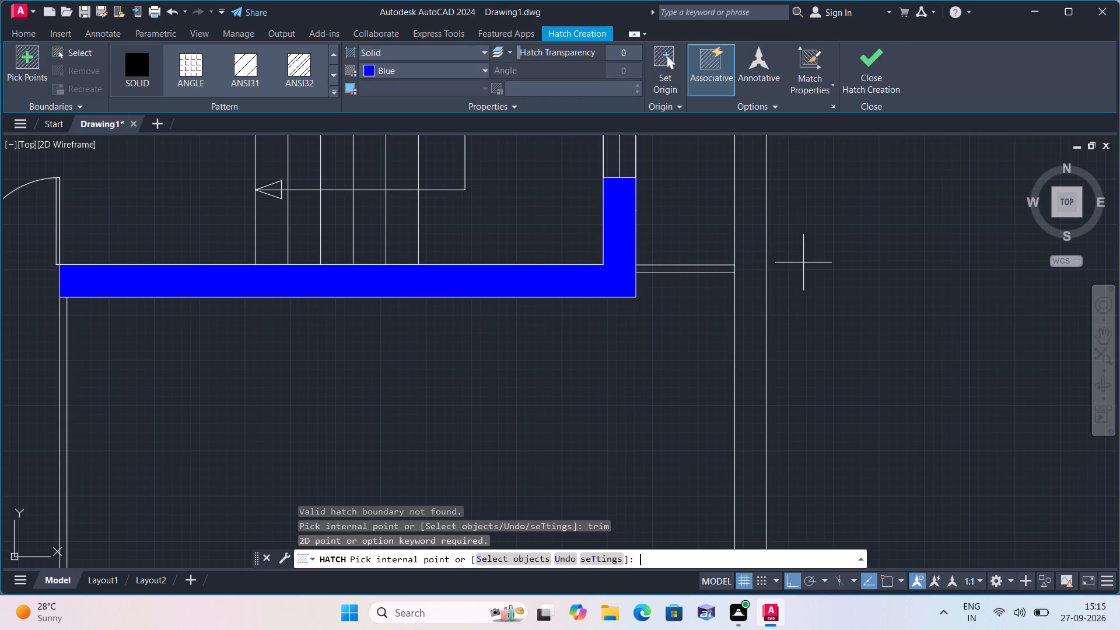
pyautogui.scroll(2, 737, 264)
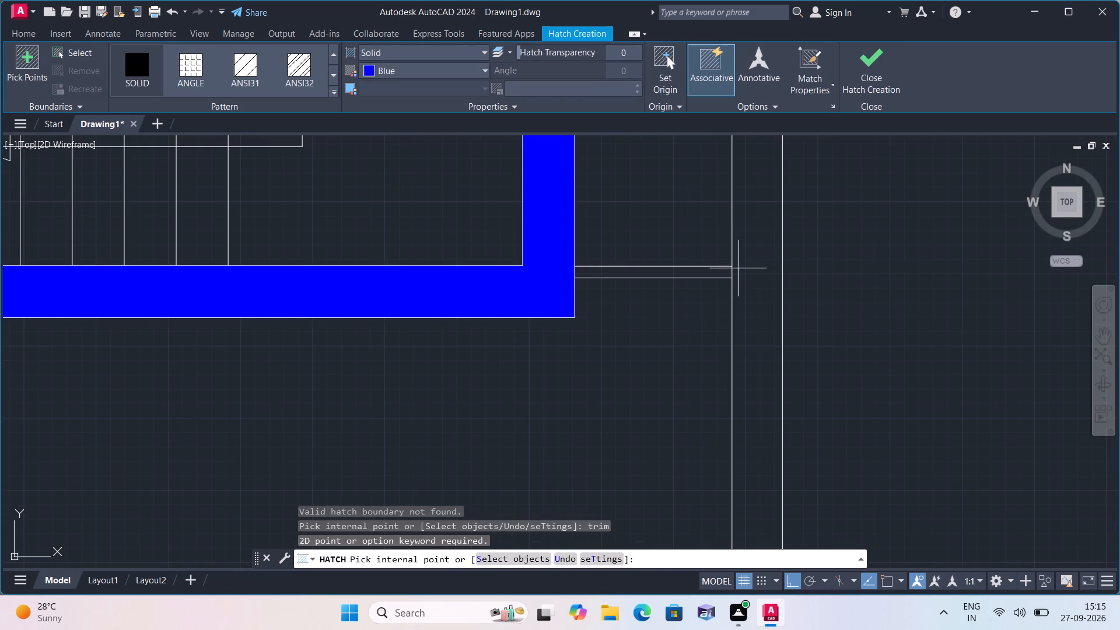
pyautogui.scroll(-1, 745, 265)
pyautogui.scroll(1, 745, 265)
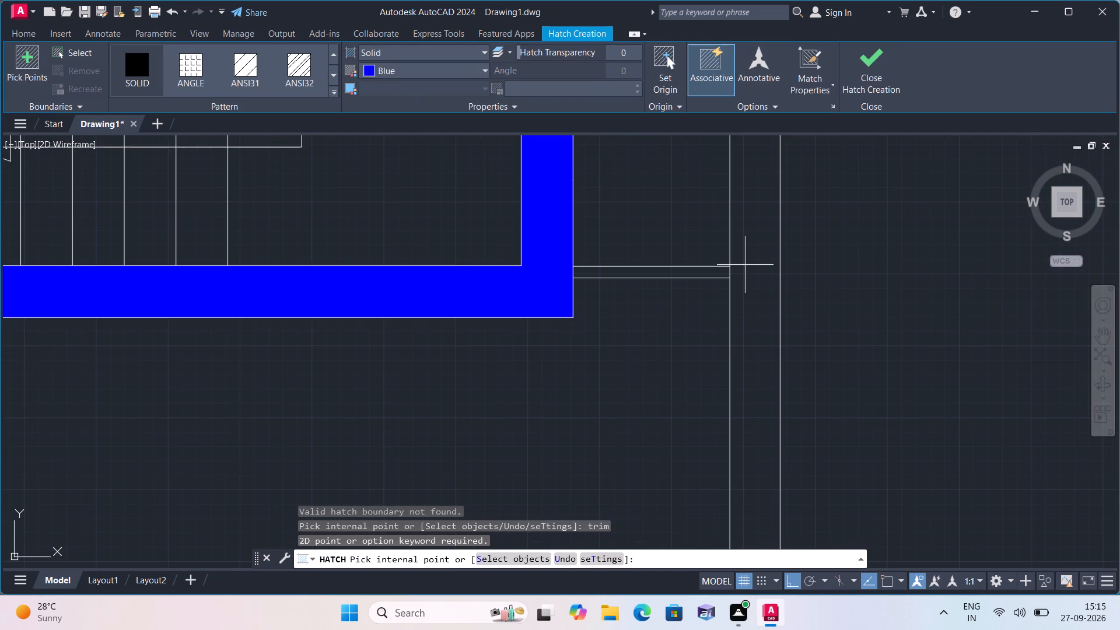
pyautogui.press('Escape')
pyautogui.write('tr')
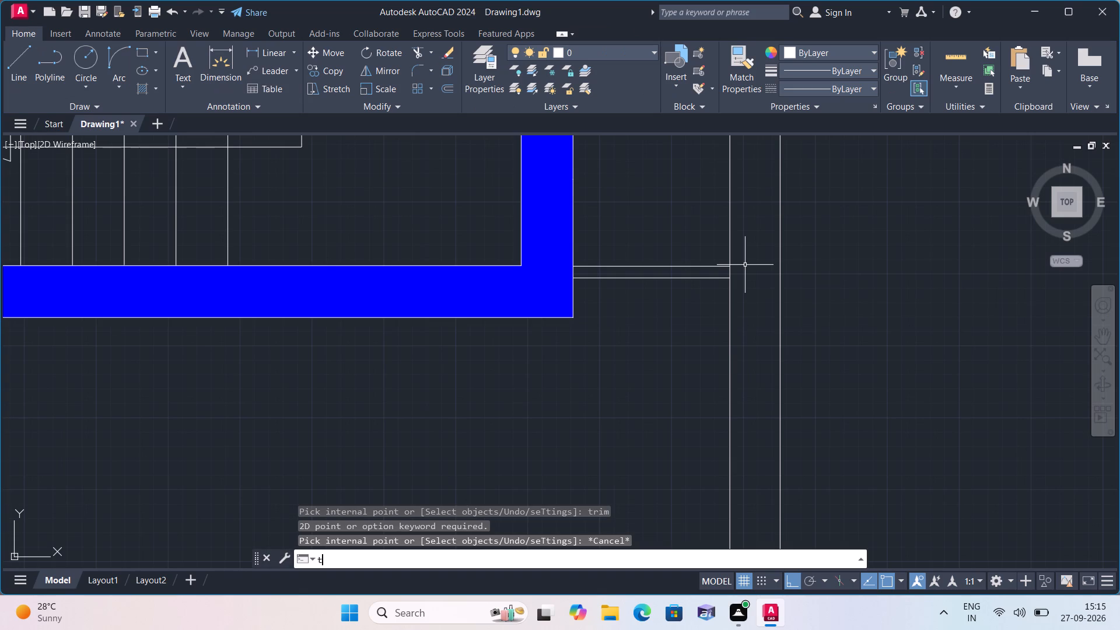
pyautogui.press('space')
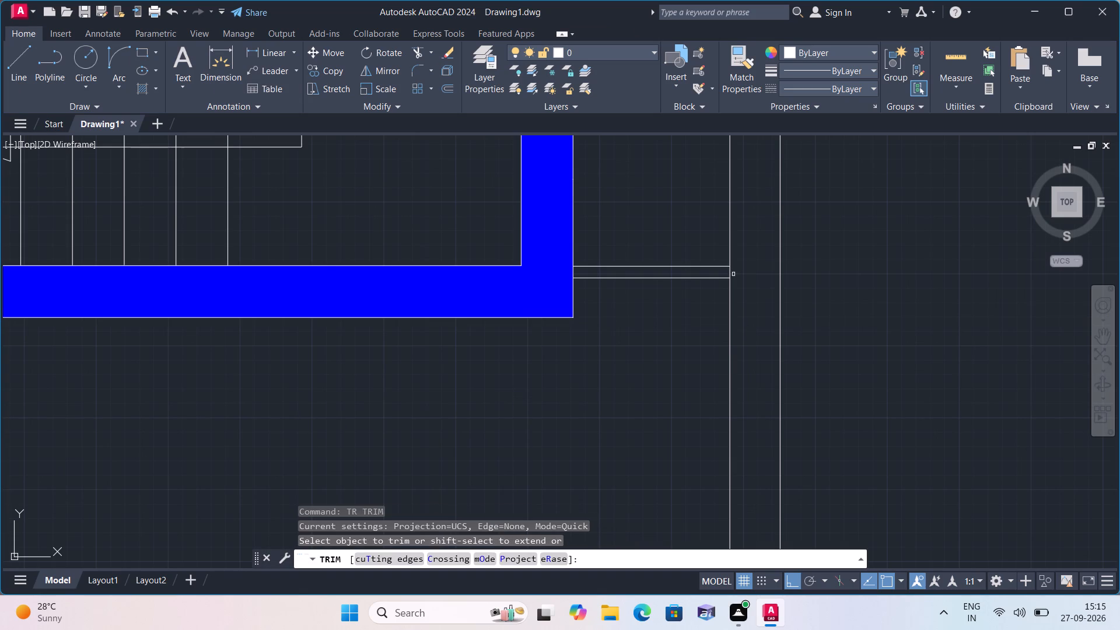
pyautogui.click(724, 271)
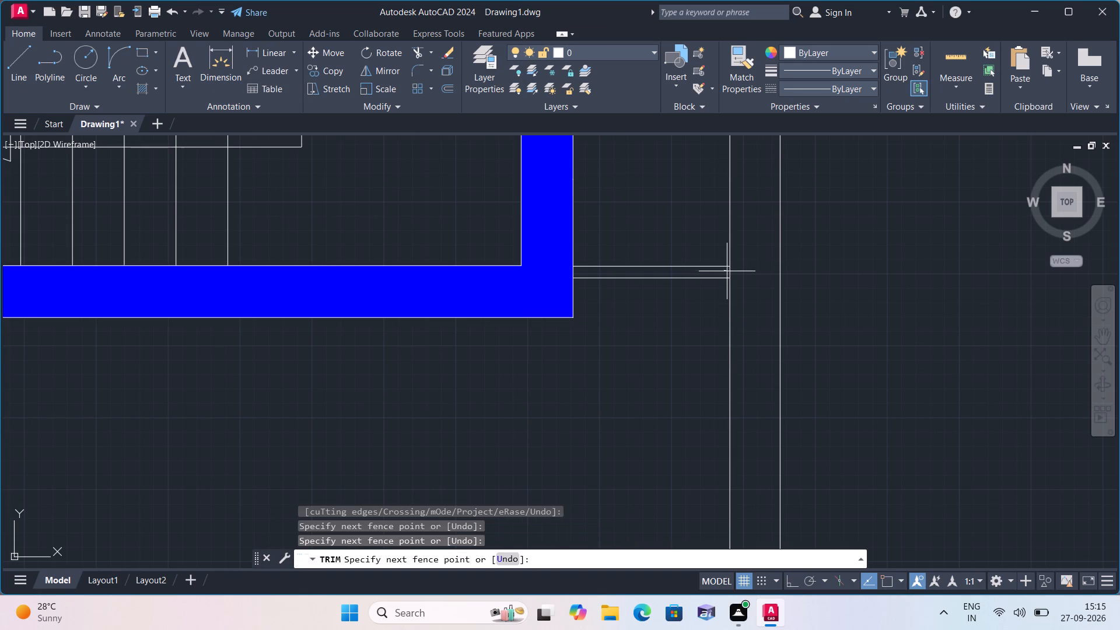
pyautogui.click(740, 271)
pyautogui.press('space')
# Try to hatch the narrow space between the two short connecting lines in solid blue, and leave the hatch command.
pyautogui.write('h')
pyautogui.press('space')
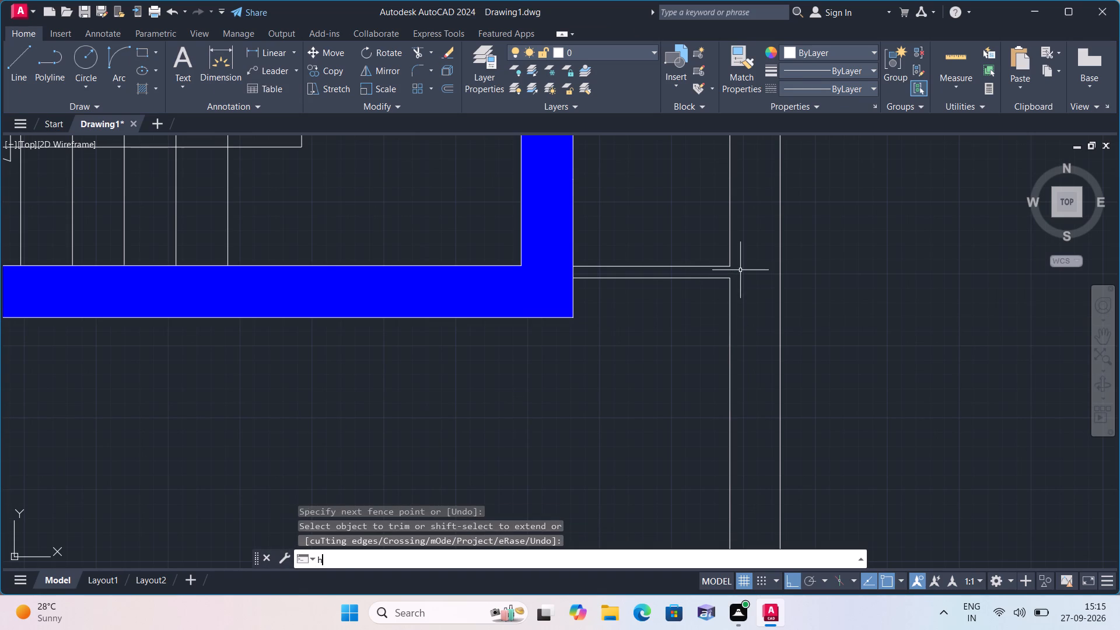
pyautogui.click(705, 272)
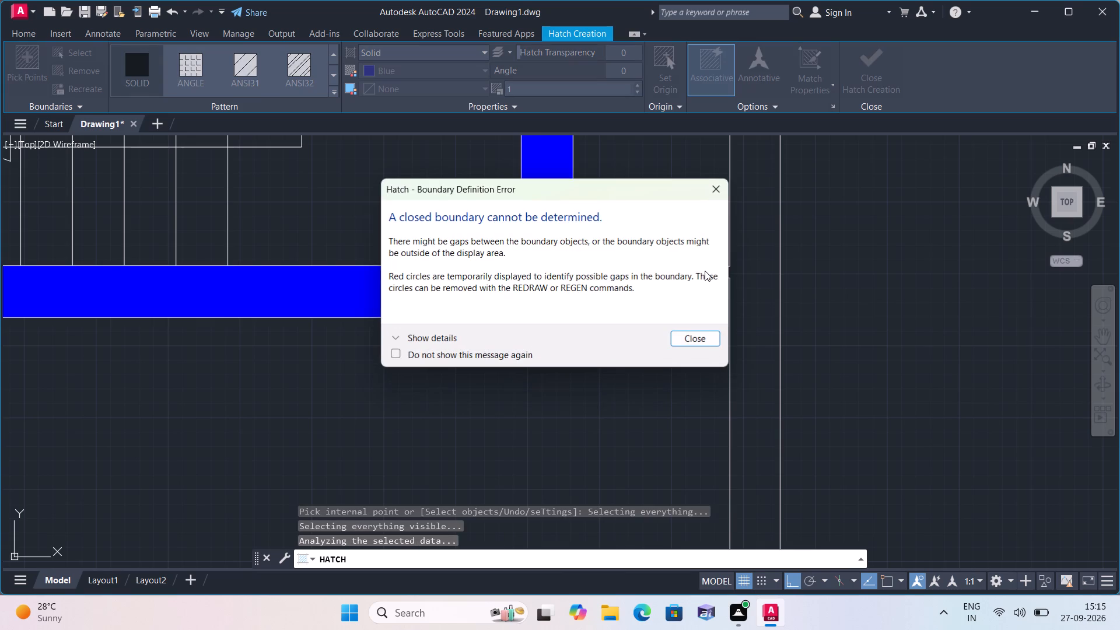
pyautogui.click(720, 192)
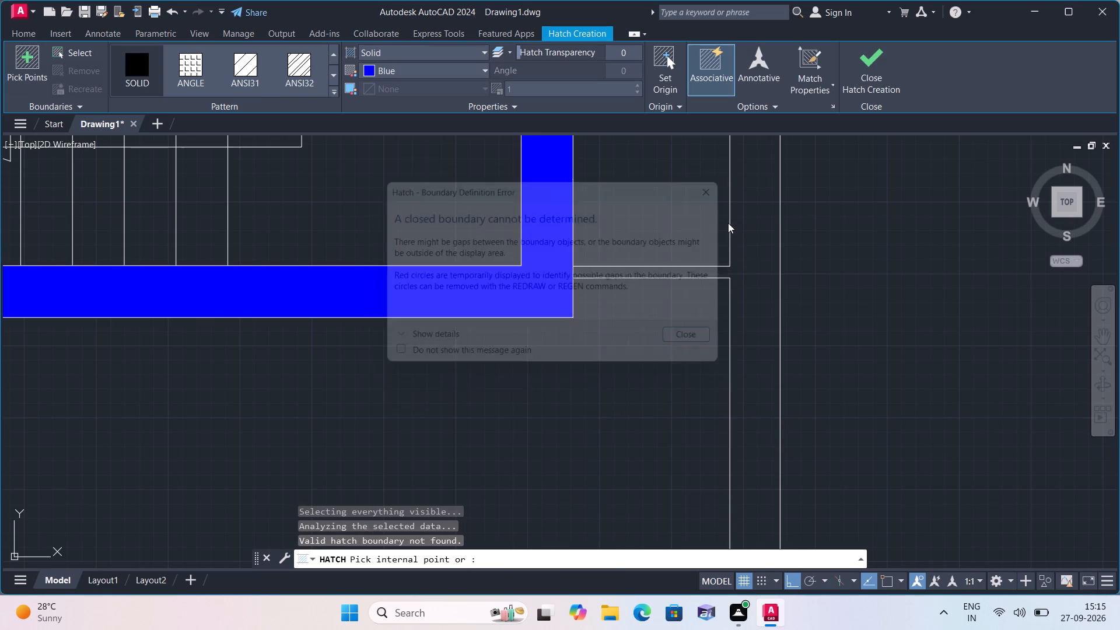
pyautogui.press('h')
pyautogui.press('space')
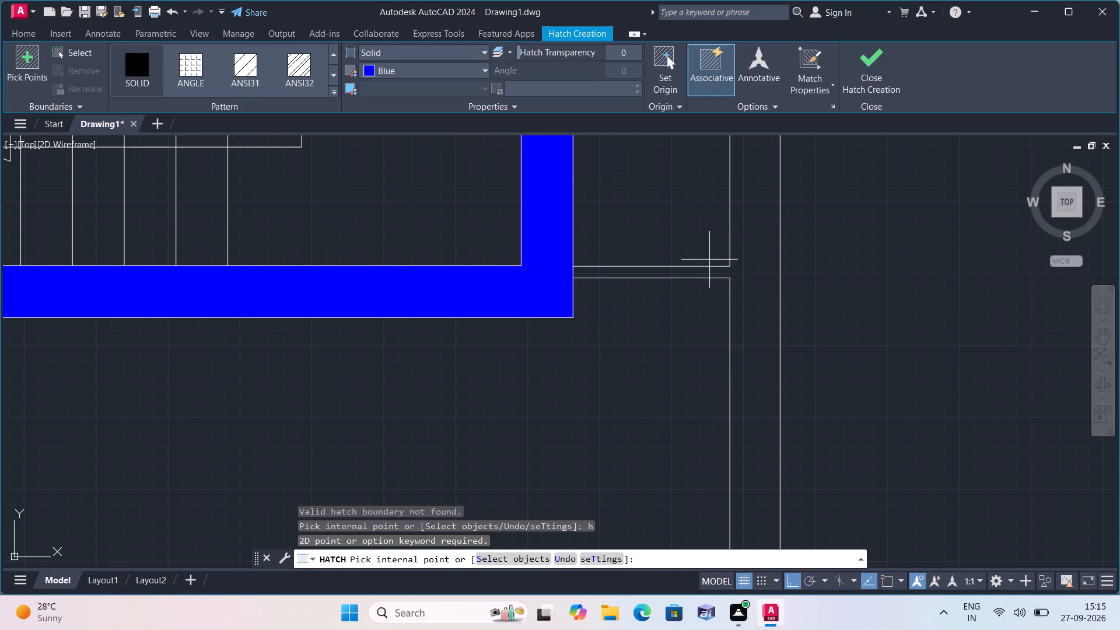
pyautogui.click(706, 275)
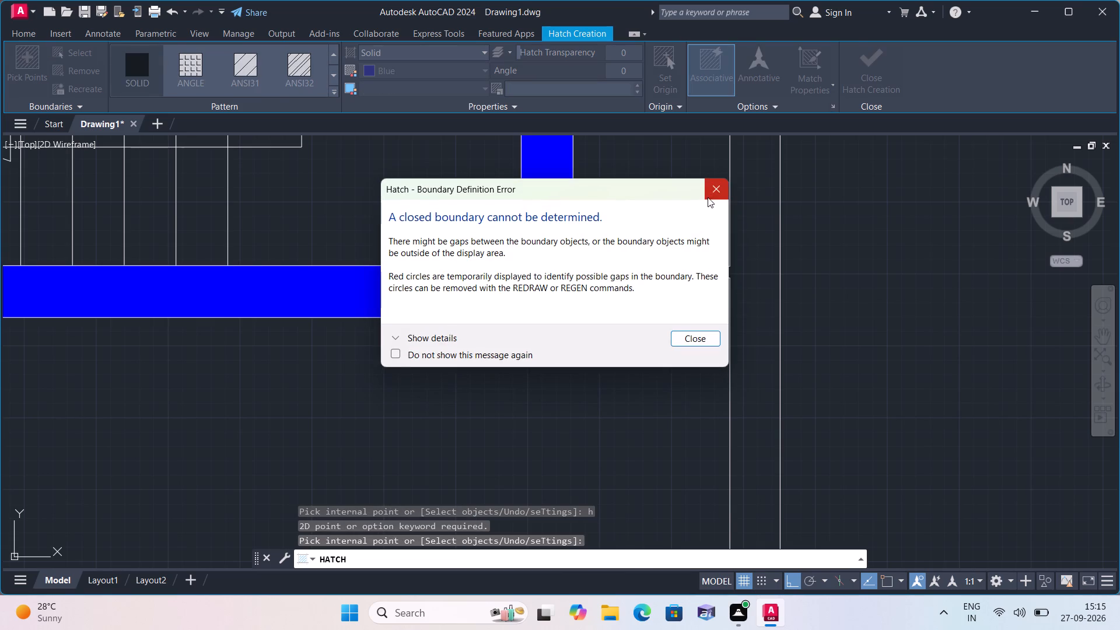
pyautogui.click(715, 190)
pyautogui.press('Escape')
# Examine the north end of the east boundary strip, where it meets the solid blue north-east wall, for a gap.
pyautogui.scroll(-5, 731, 252)
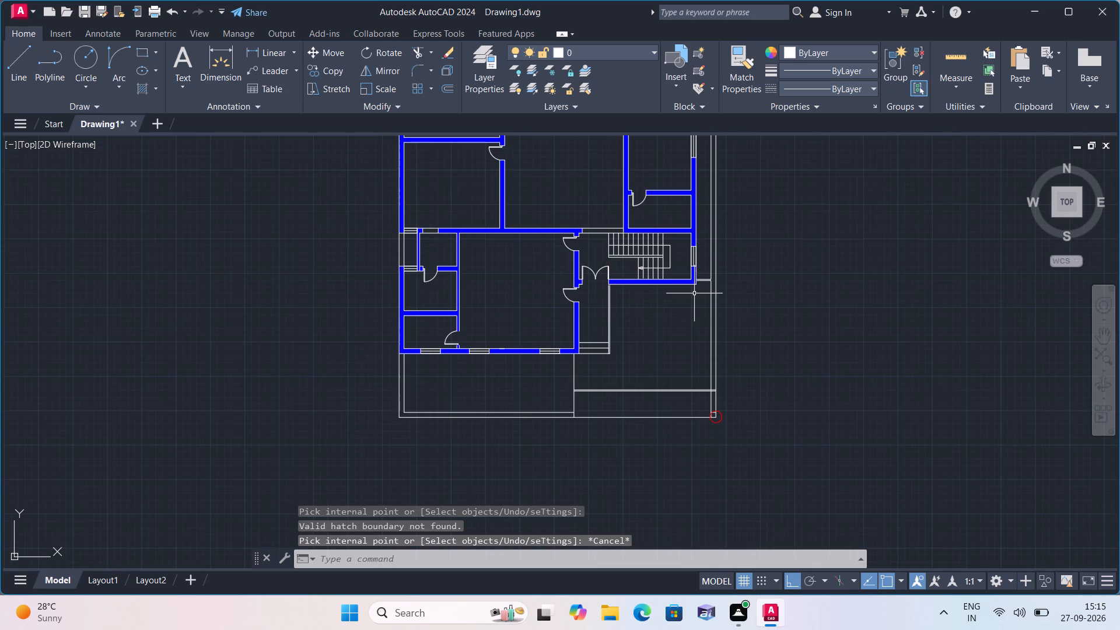
pyautogui.scroll(-3, 682, 334)
pyautogui.scroll(1, 689, 274)
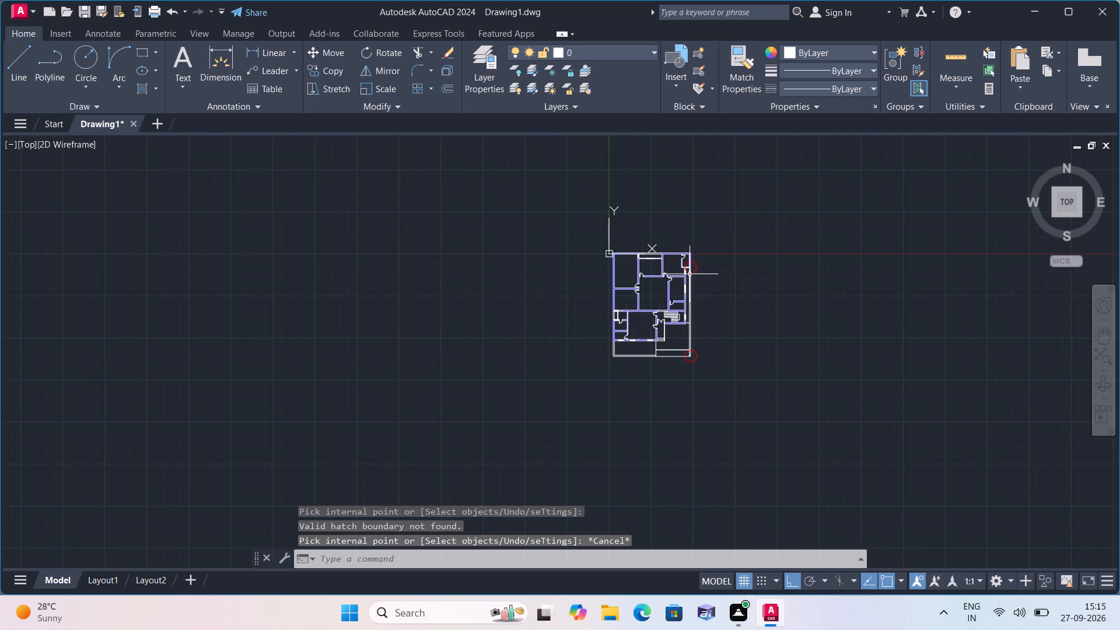
pyautogui.scroll(6, 689, 274)
pyautogui.moveTo(681, 244); pyautogui.dragTo(663, 309, button='middle')
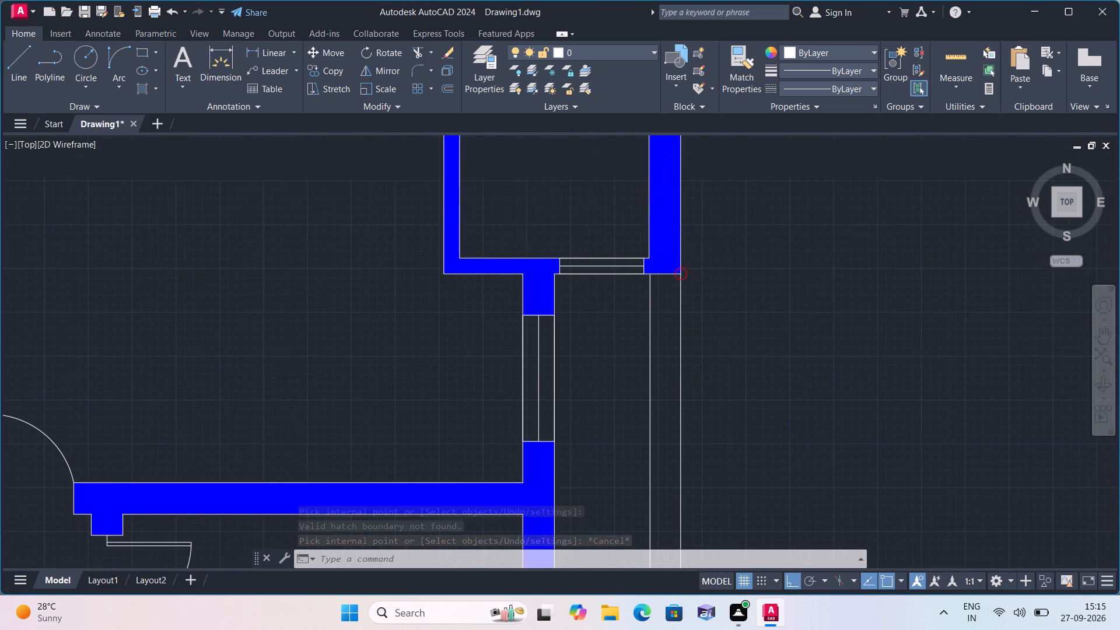
pyautogui.scroll(8, 678, 276)
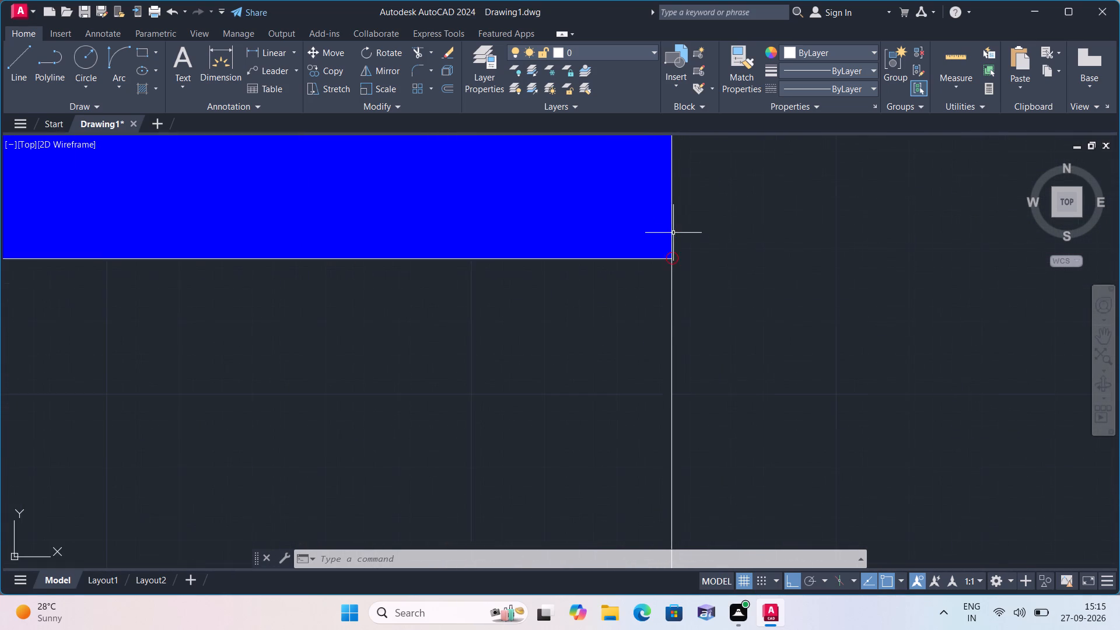
pyautogui.scroll(8, 663, 260)
pyautogui.scroll(2, 626, 217)
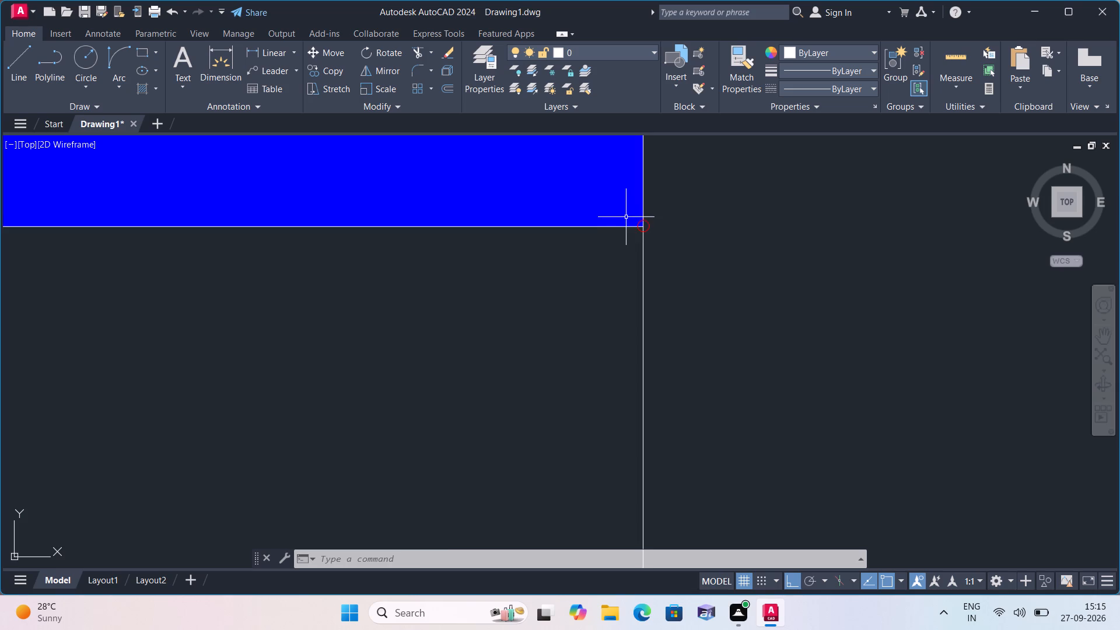
pyautogui.scroll(3, 626, 217)
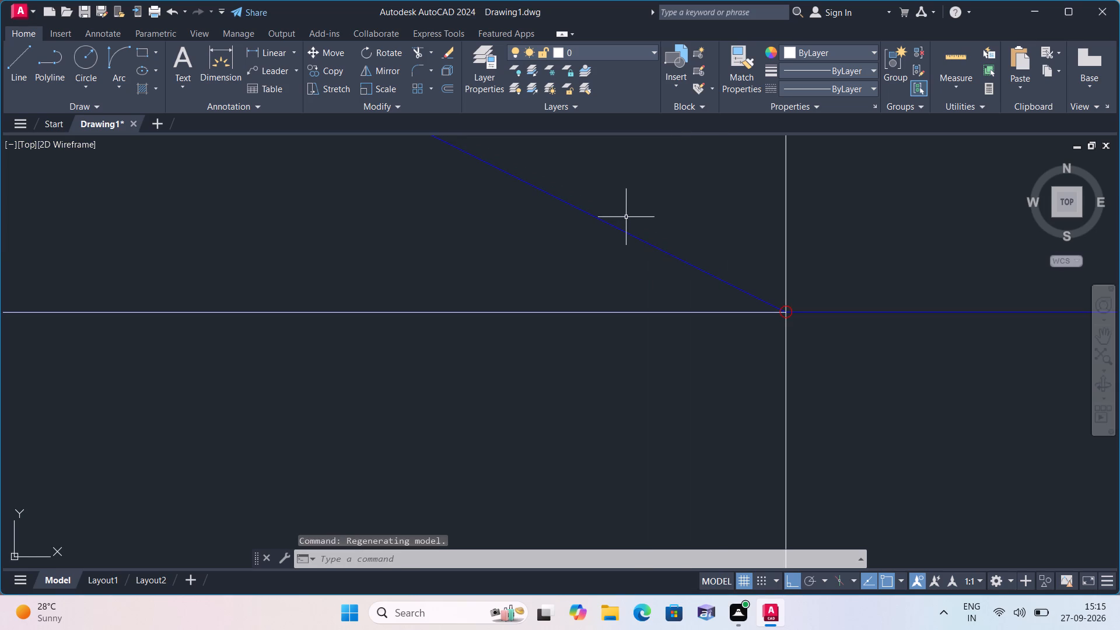
pyautogui.scroll(-20, 626, 217)
pyautogui.scroll(-5, 626, 217)
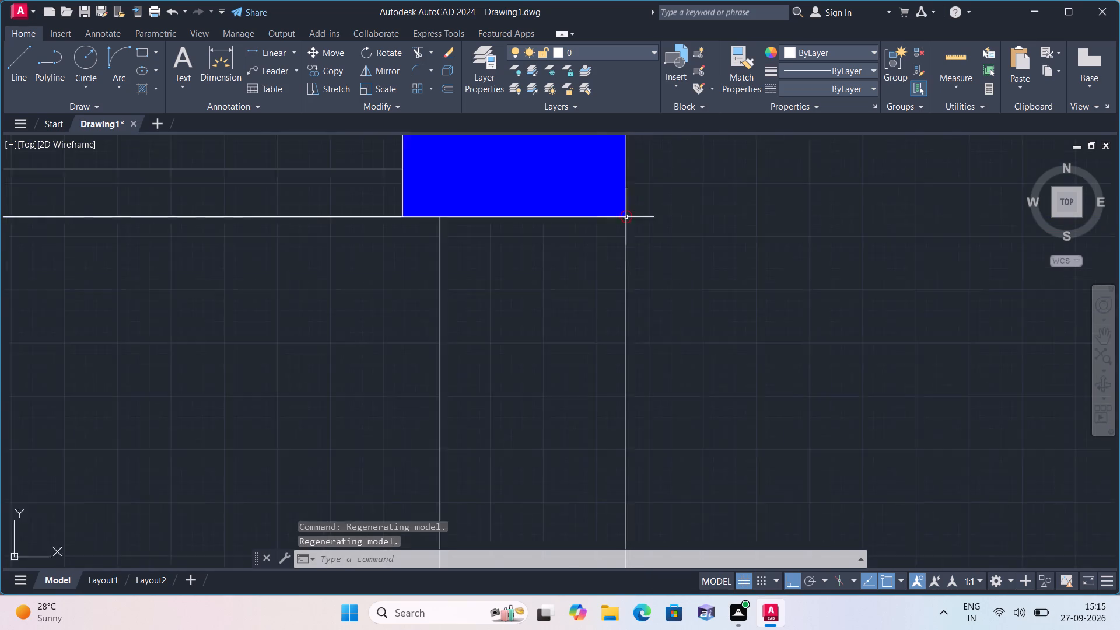
pyautogui.scroll(-2, 626, 217)
pyautogui.press('Escape')
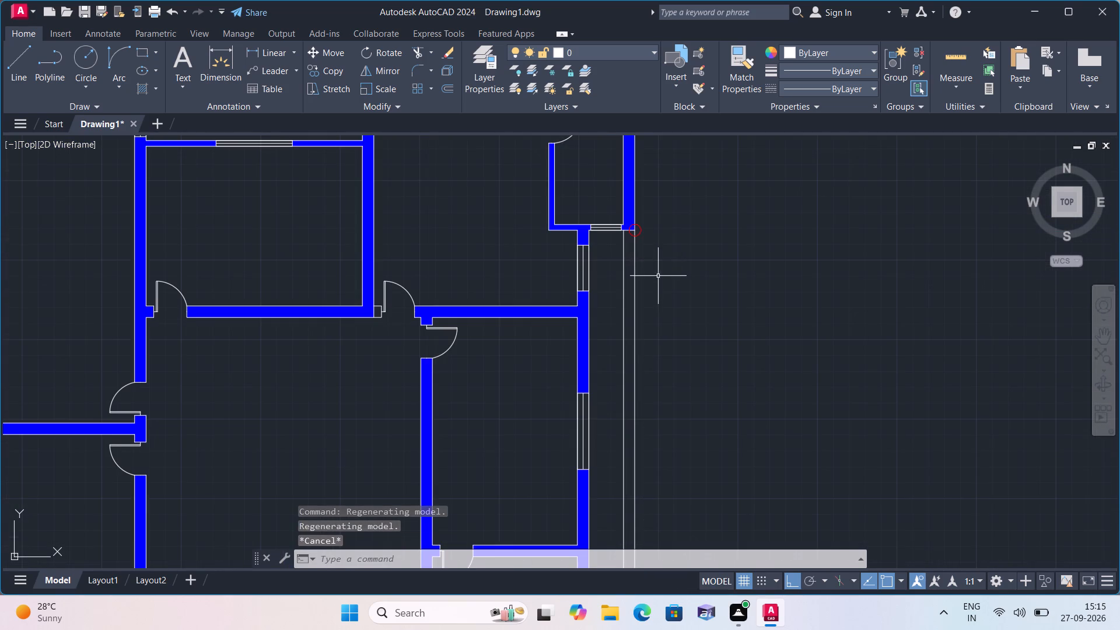
# Hatch the east boundary strip in solid blue, together with its narrow connector to the stair room's wall.
pyautogui.moveTo(657, 278); pyautogui.dragTo(666, 218, button='middle')
pyautogui.write('h')
pyautogui.press('space')
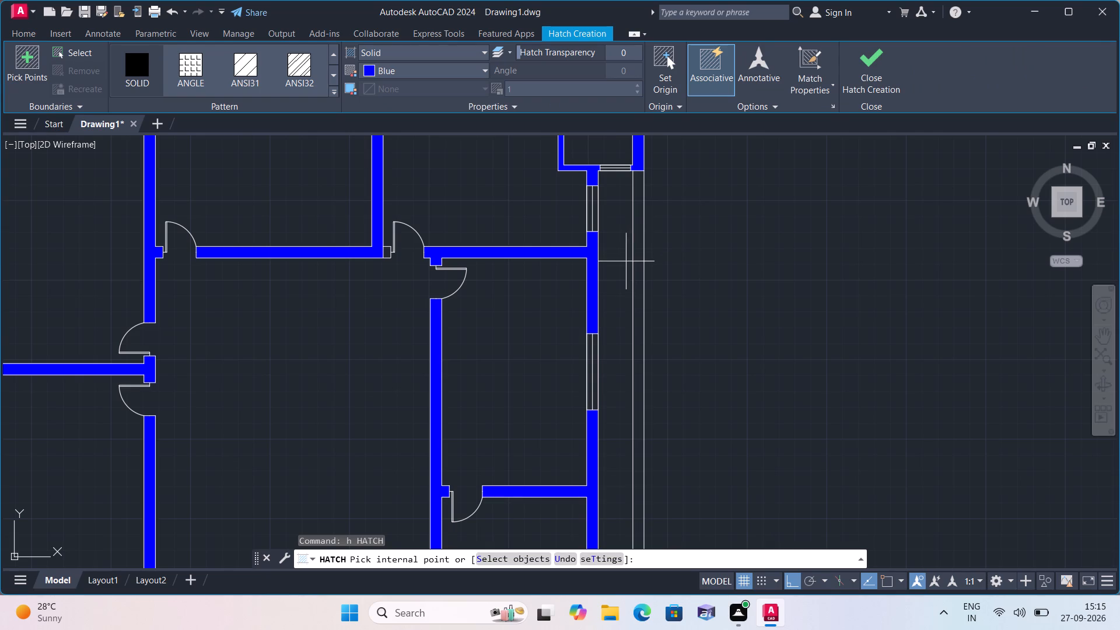
pyautogui.click(613, 268)
pyautogui.click(639, 261)
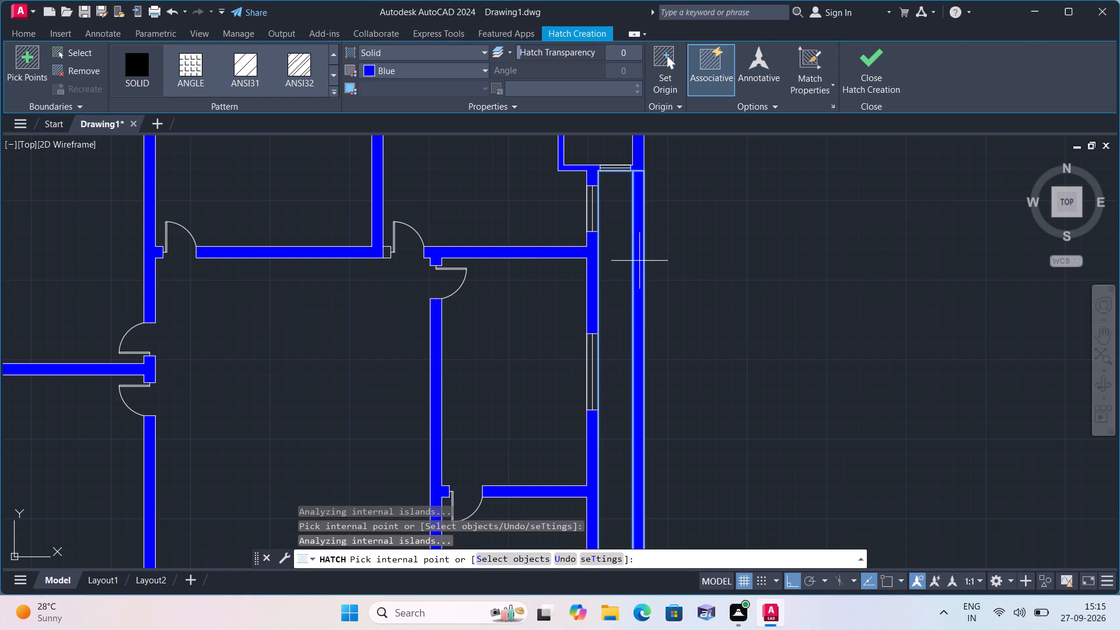
pyautogui.scroll(-1, 696, 249)
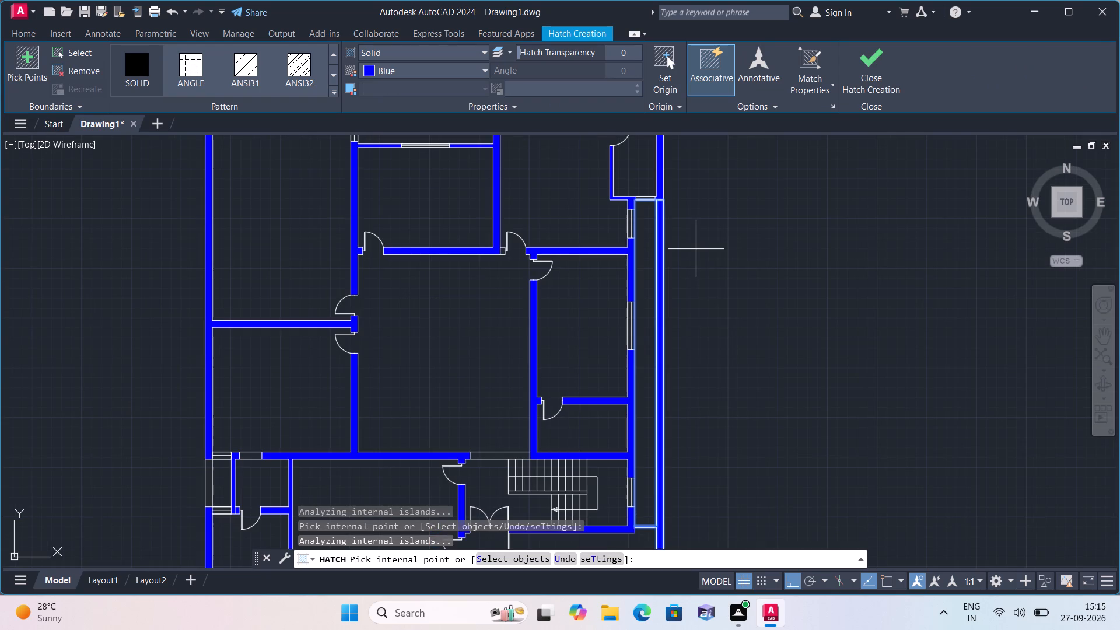
pyautogui.press('Escape')
# Review the hatch at the stair room's connector and along the east boundary, and inspect the boundary lines south of the building.
pyautogui.scroll(-1, 696, 249)
pyautogui.moveTo(696, 279); pyautogui.dragTo(674, 220, button='middle')
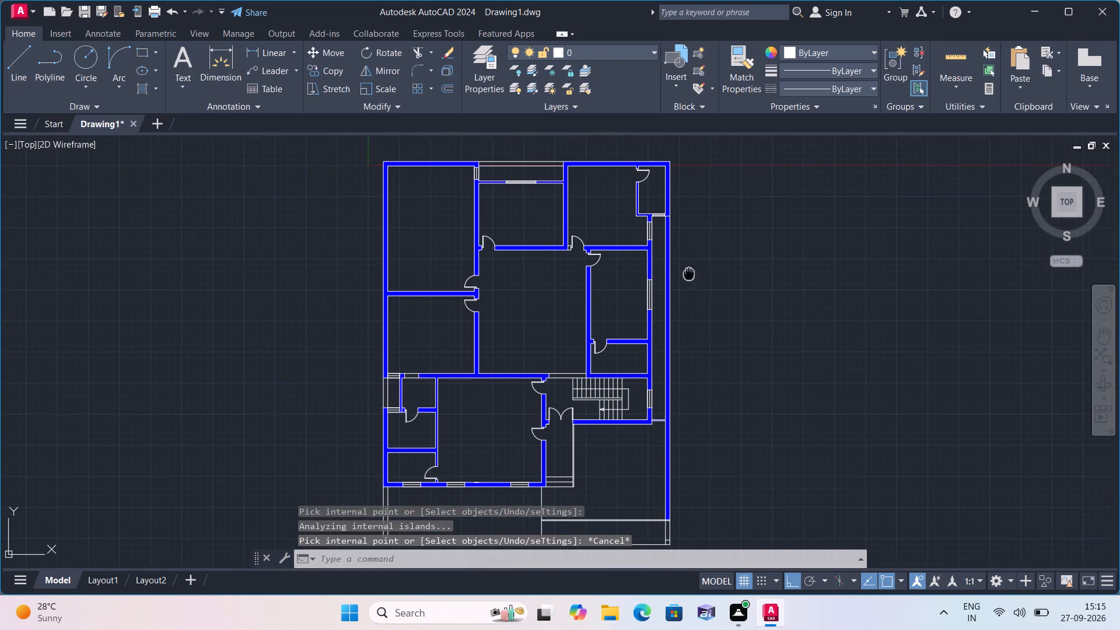
pyautogui.moveTo(674, 220); pyautogui.dragTo(674, 210, button='middle')
pyautogui.scroll(6, 640, 362)
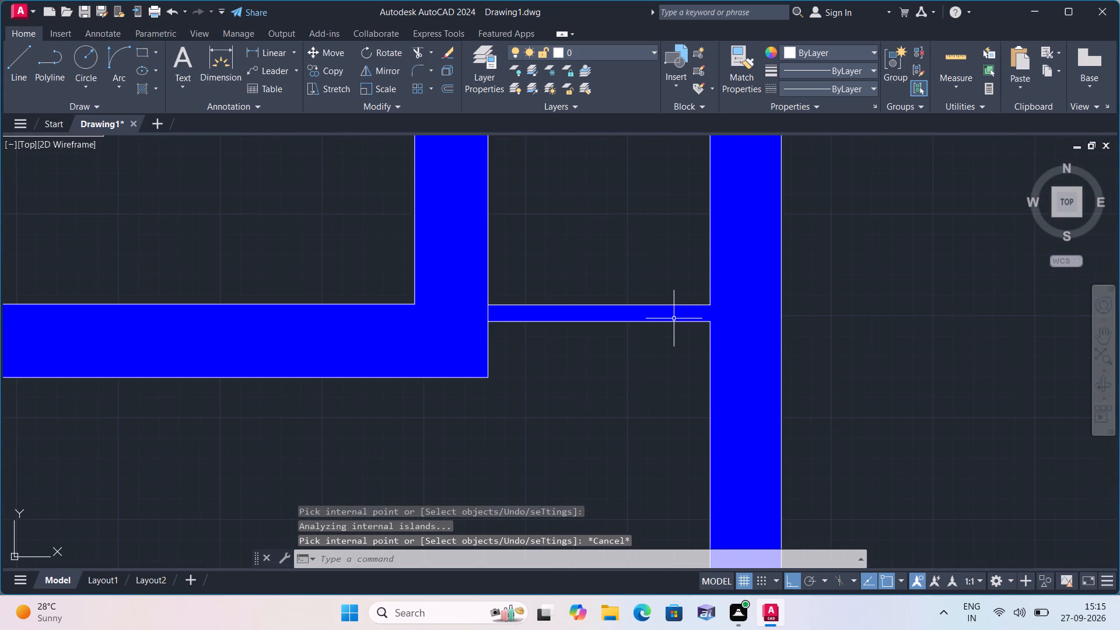
pyautogui.moveTo(674, 318); pyautogui.dragTo(670, 332, button='middle')
pyautogui.scroll(-2, 670, 333)
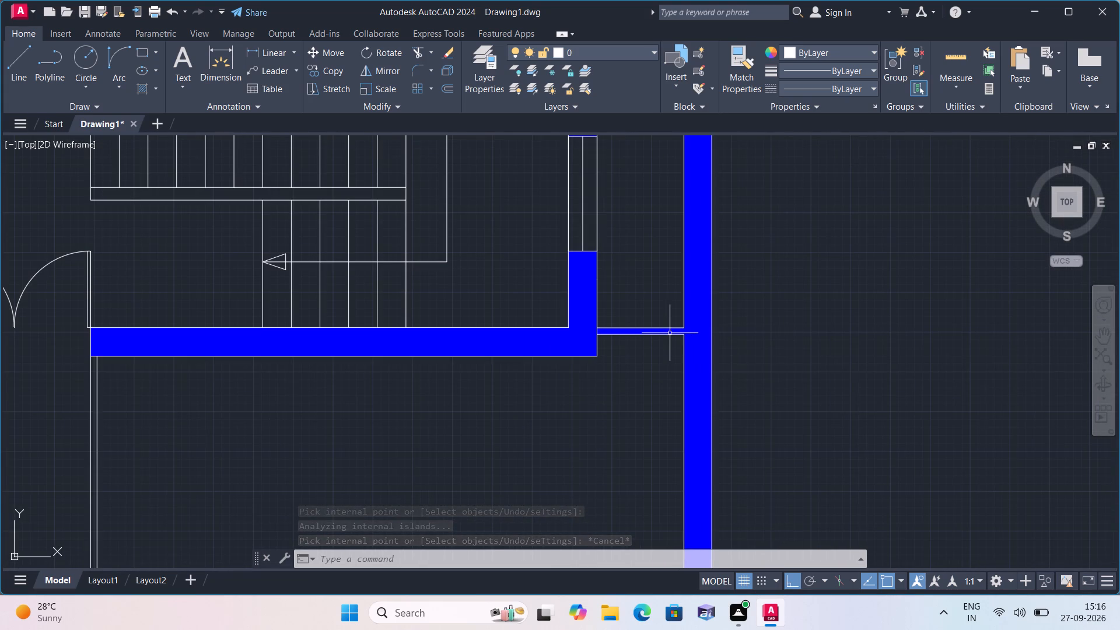
pyautogui.scroll(-1, 662, 333)
pyautogui.moveTo(656, 362); pyautogui.dragTo(666, 328, button='middle')
pyautogui.scroll(-2, 660, 336)
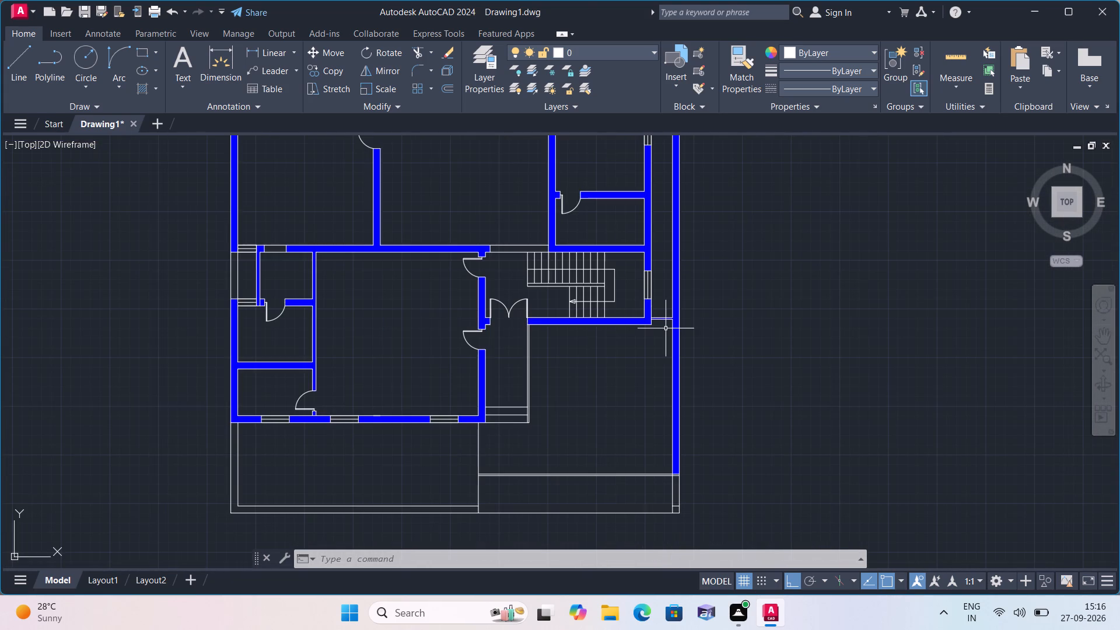
pyautogui.scroll(-2, 666, 328)
pyautogui.scroll(2, 589, 338)
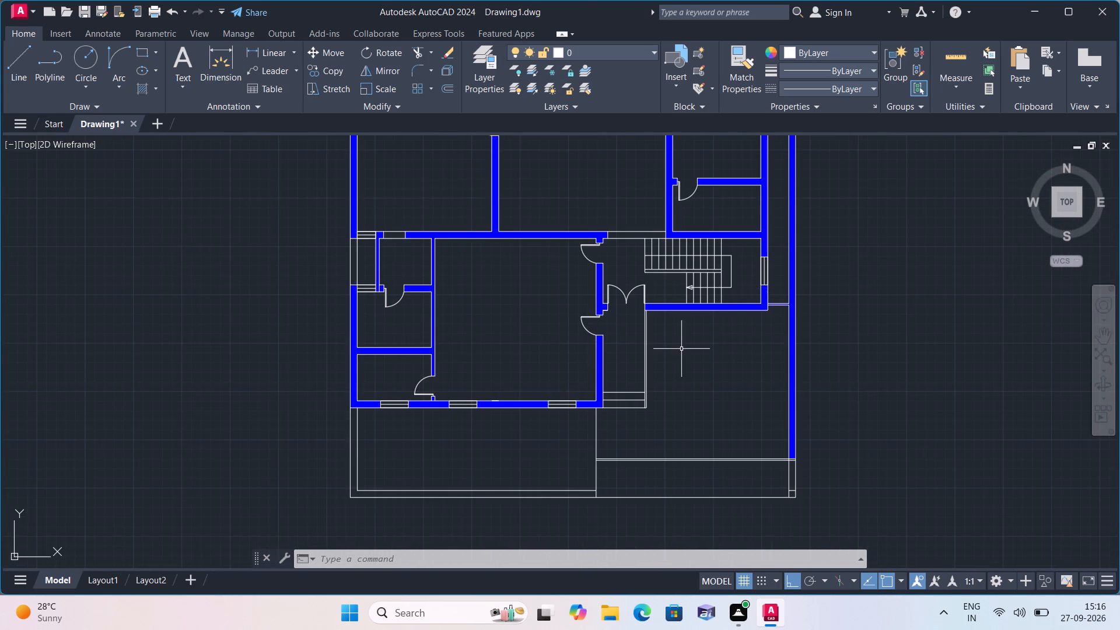
pyautogui.moveTo(681, 349); pyautogui.dragTo(675, 346, button='middle')
pyautogui.scroll(-3, 675, 346)
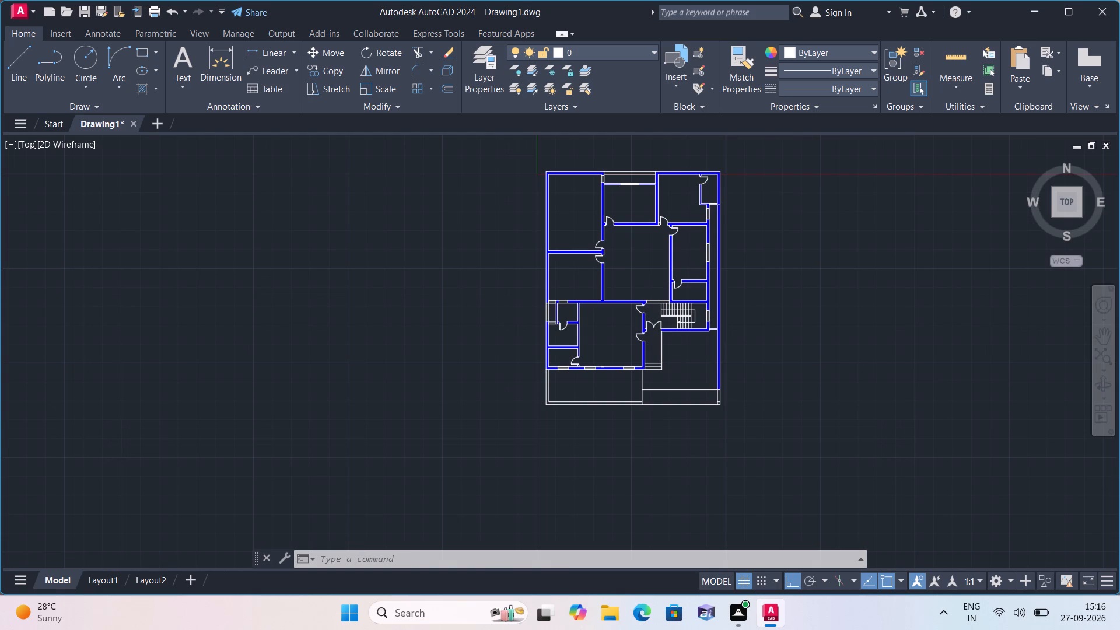
pyautogui.scroll(1, 675, 346)
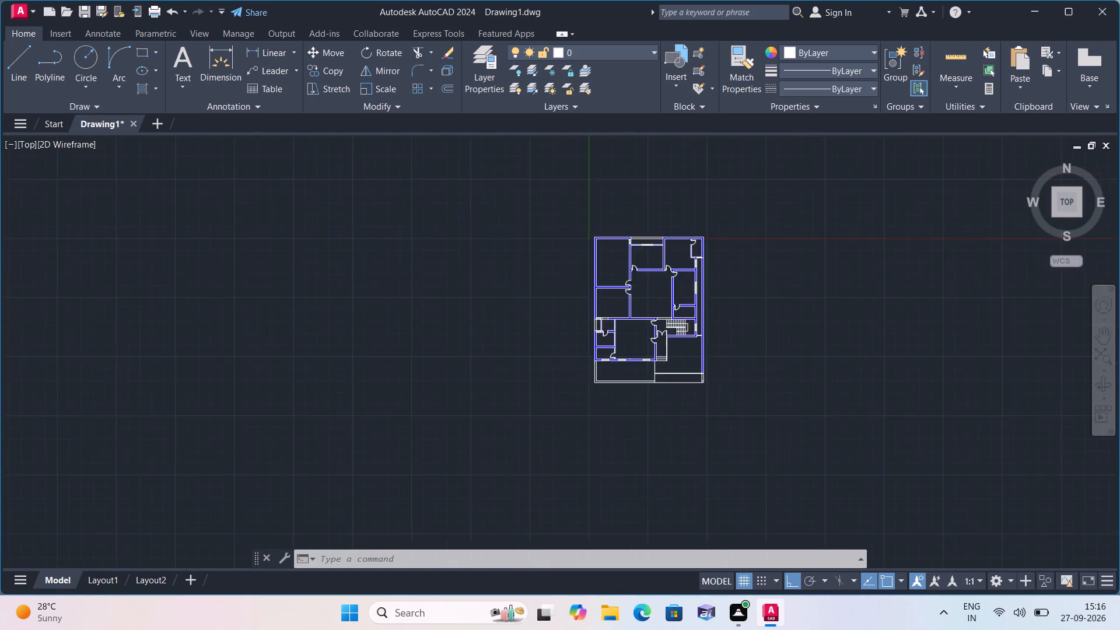
pyautogui.scroll(2, 675, 346)
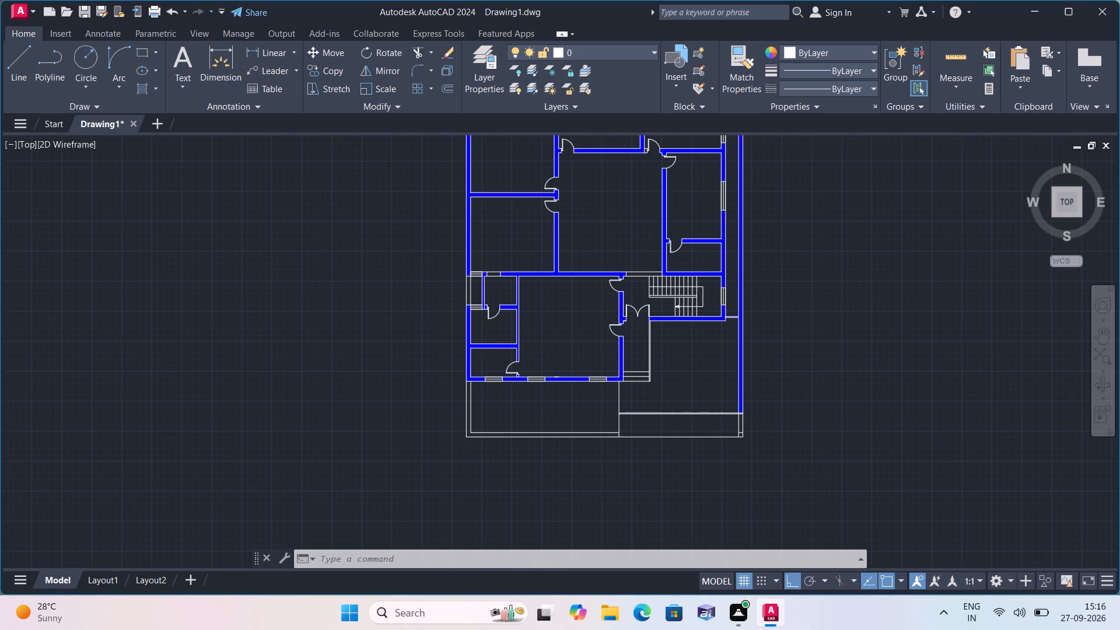
pyautogui.moveTo(675, 346); pyautogui.dragTo(654, 314, button='middle')
pyautogui.moveTo(664, 369); pyautogui.dragTo(647, 286, button='middle')
pyautogui.scroll(-1, 662, 367)
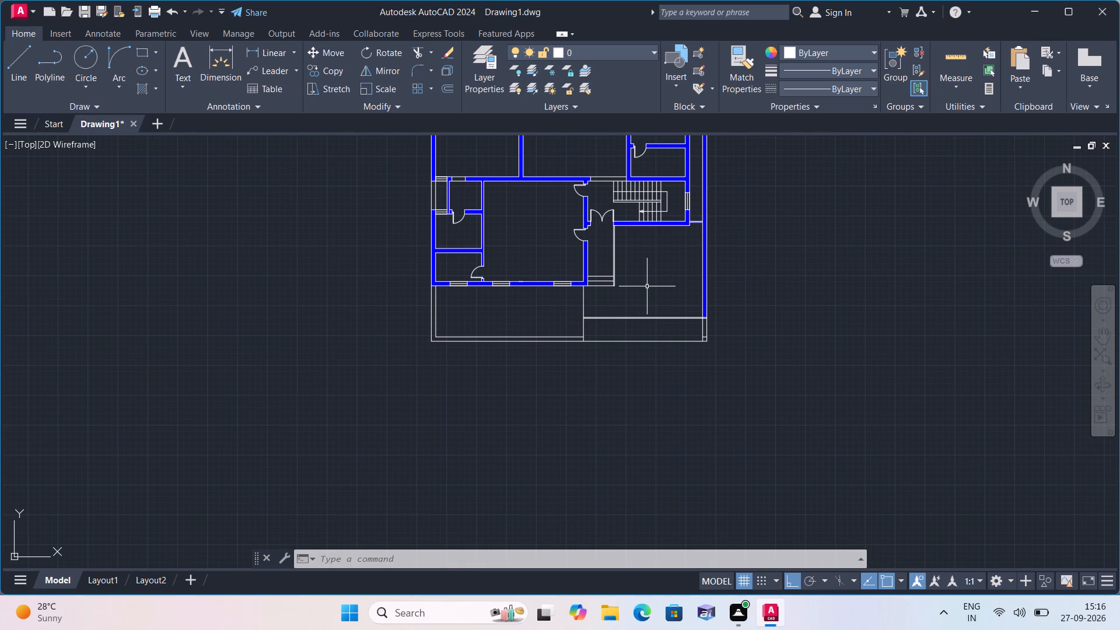
# Hatch the rectangular strip at the plot's south-east corner with the AR-HBONE pattern in colour 209,156,199.
pyautogui.write('h')
pyautogui.press('space')
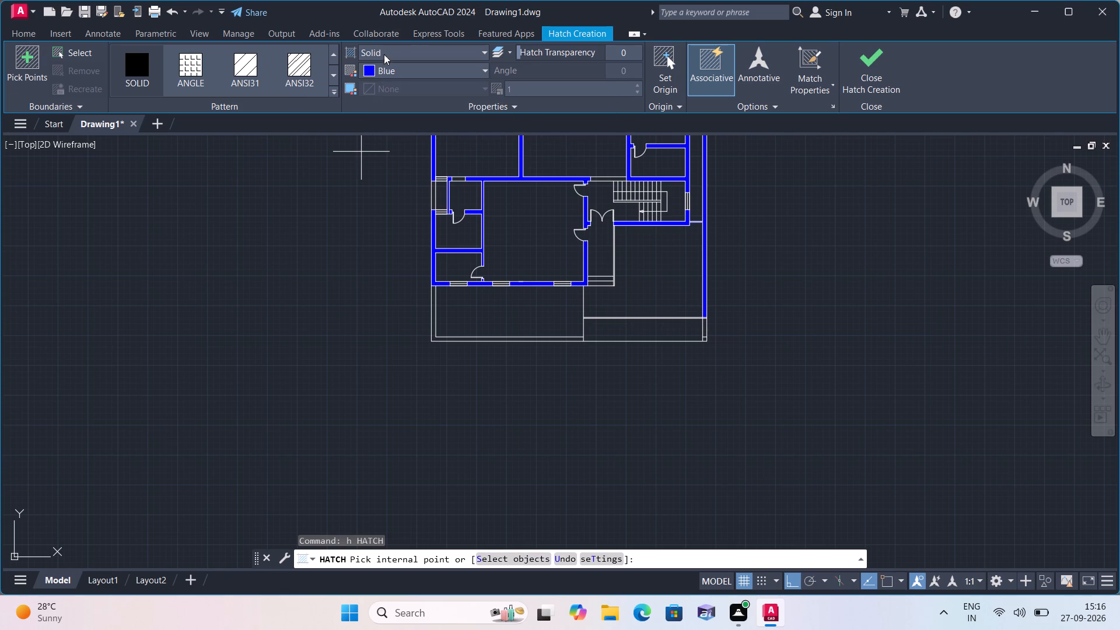
pyautogui.click(395, 68)
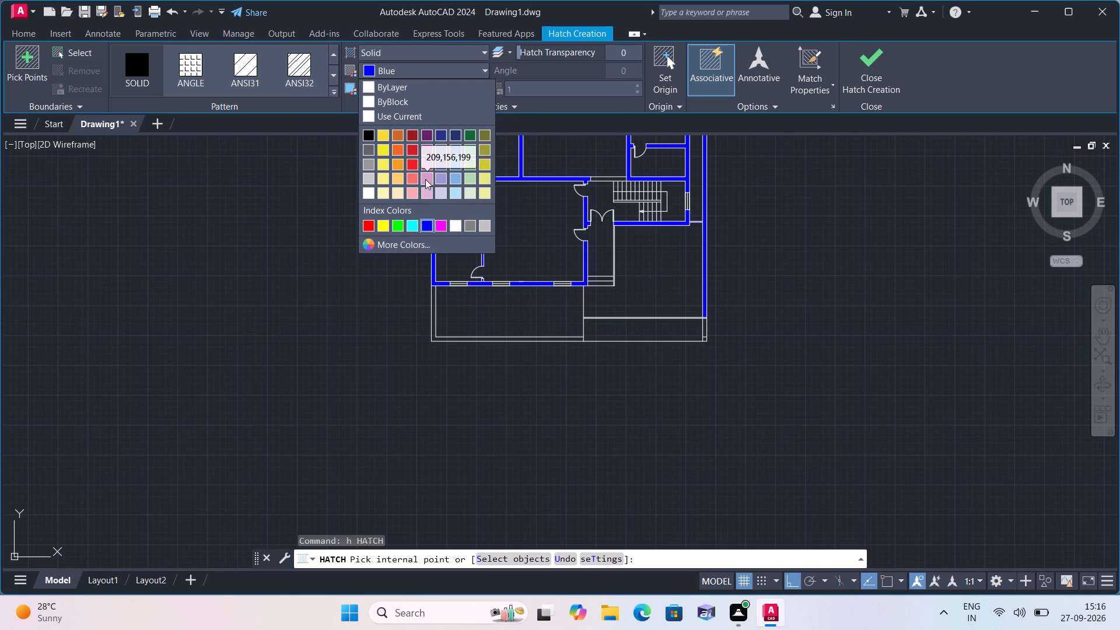
pyautogui.scroll(3, 424, 174)
pyautogui.click(424, 173)
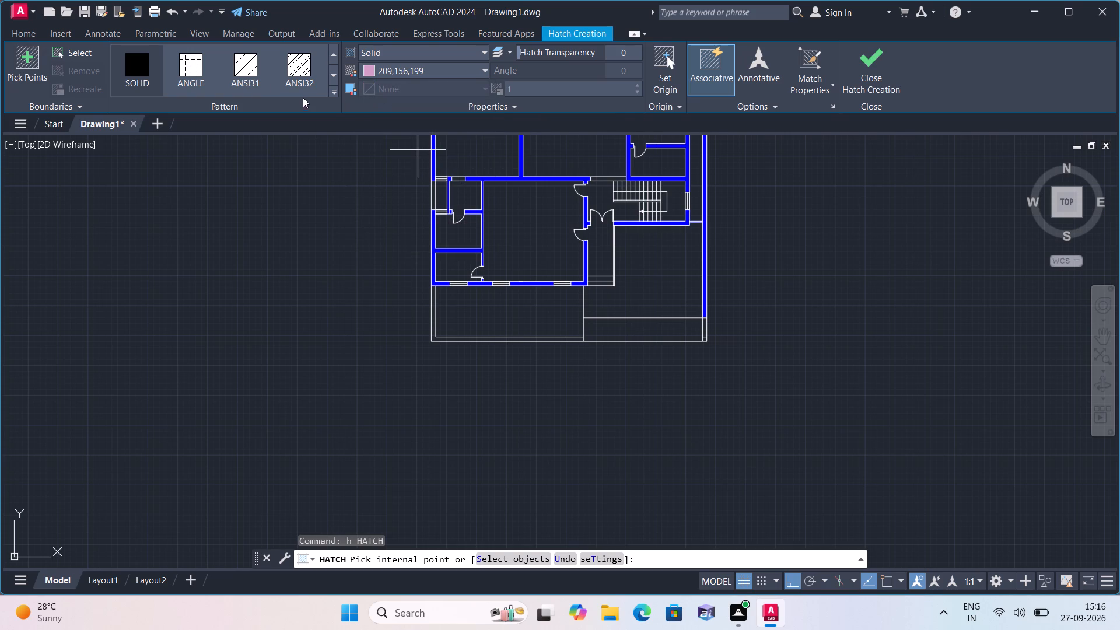
pyautogui.click(335, 94)
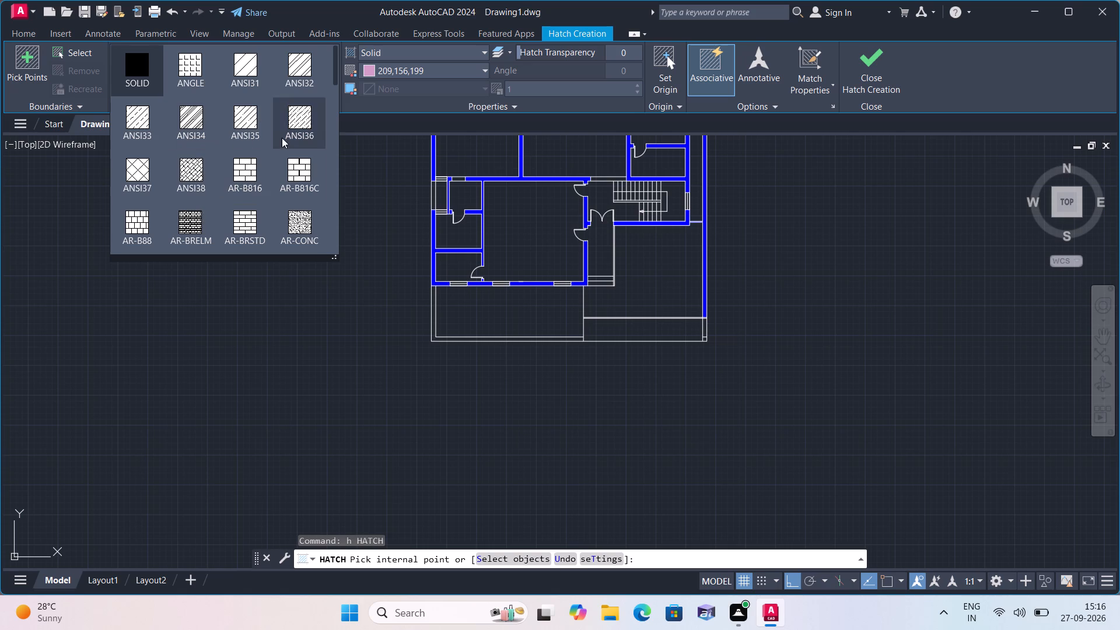
pyautogui.scroll(-1, 237, 205)
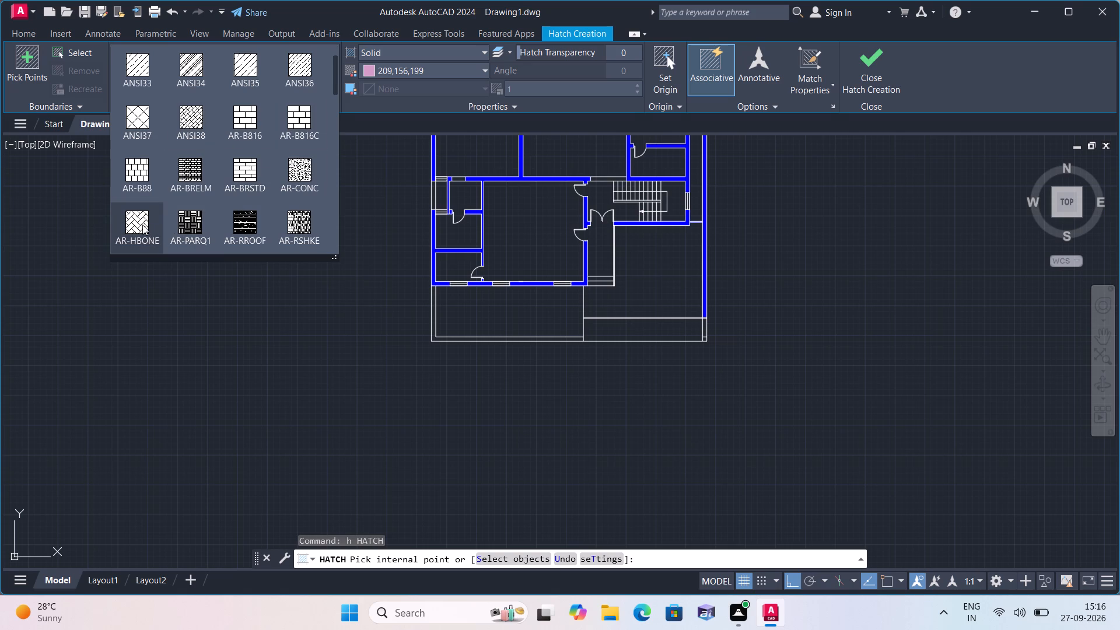
pyautogui.click(142, 224)
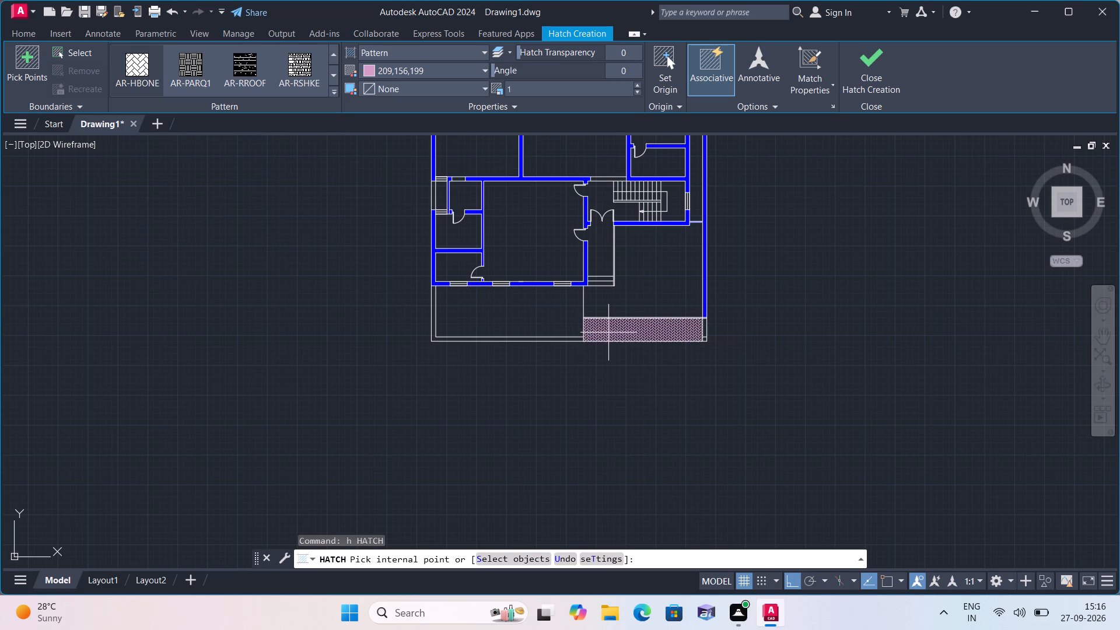
pyautogui.scroll(1, 608, 332)
pyautogui.click(608, 332)
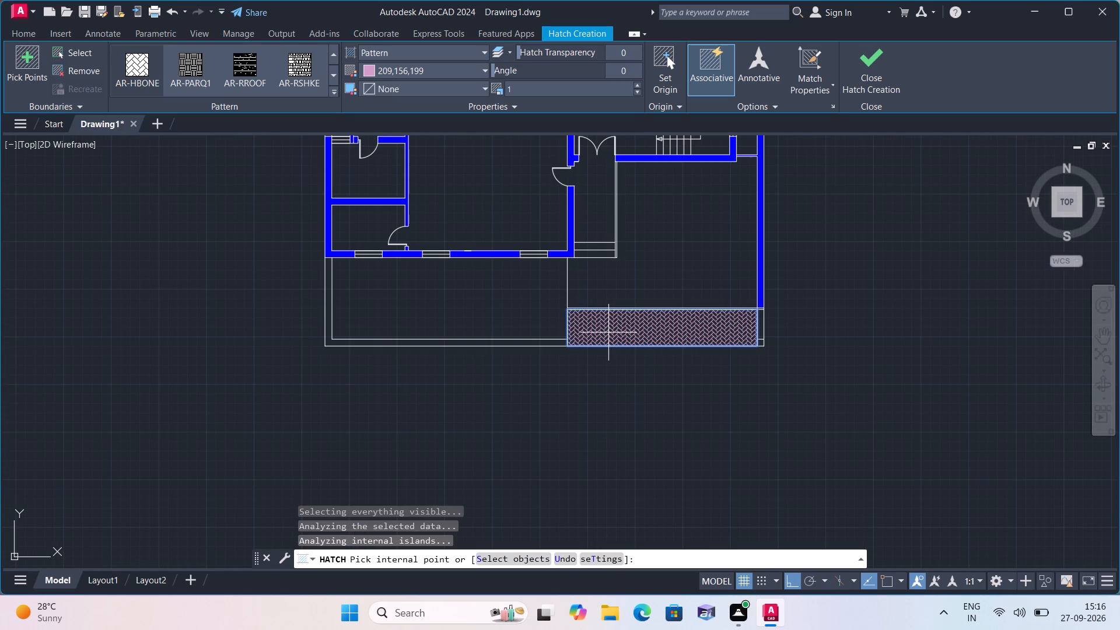
# Hatch the narrow passage between the building's east wall and the east boundary wall with the same AR-HBONE pattern, and finish hatching.
pyautogui.scroll(-2, 608, 332)
pyautogui.scroll(1, 662, 240)
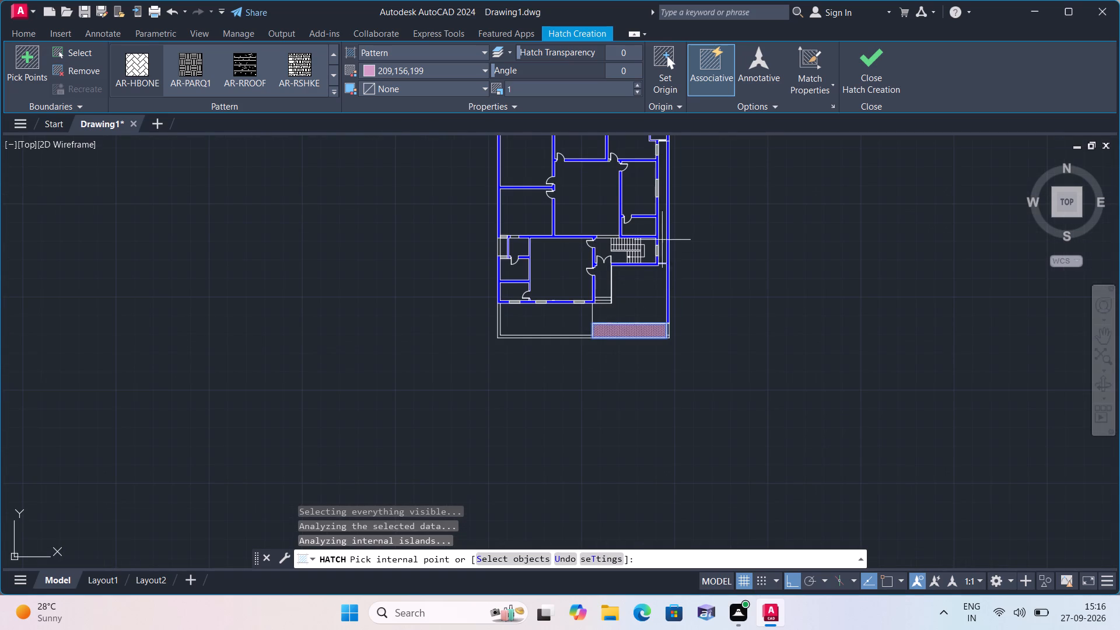
pyautogui.scroll(2, 662, 240)
pyautogui.click(662, 239)
pyautogui.scroll(-1, 662, 239)
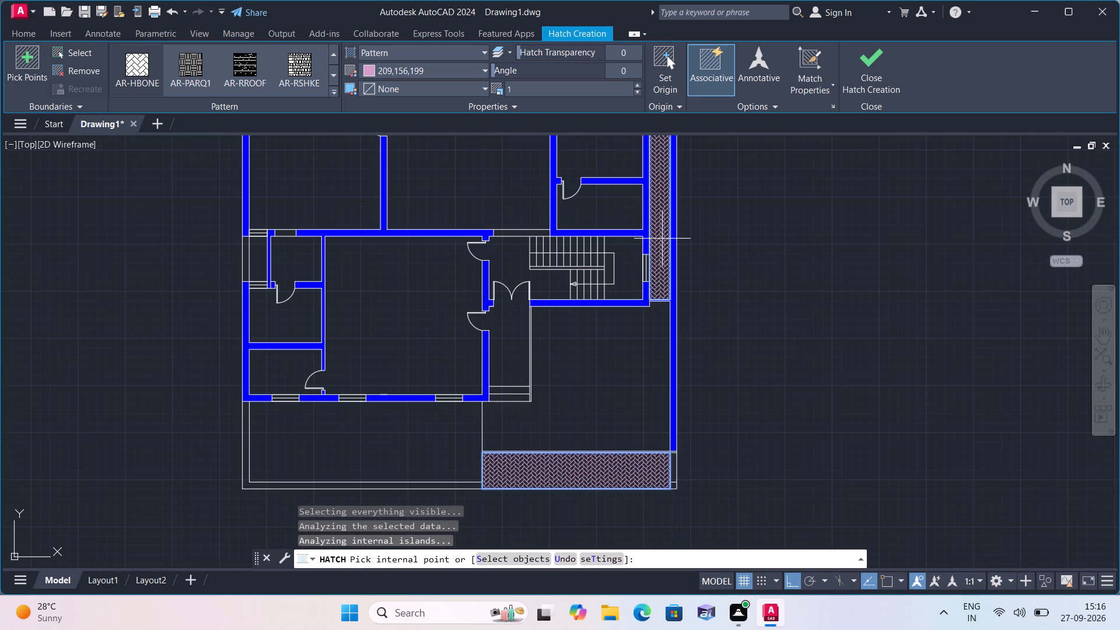
pyautogui.scroll(-1, 662, 239)
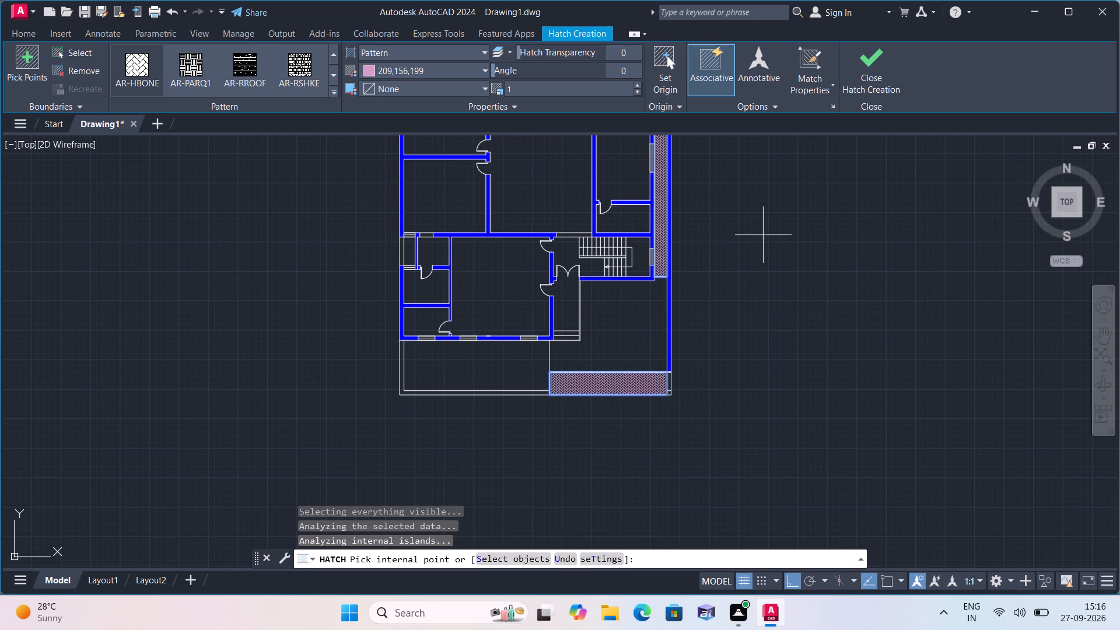
pyautogui.press('Escape')
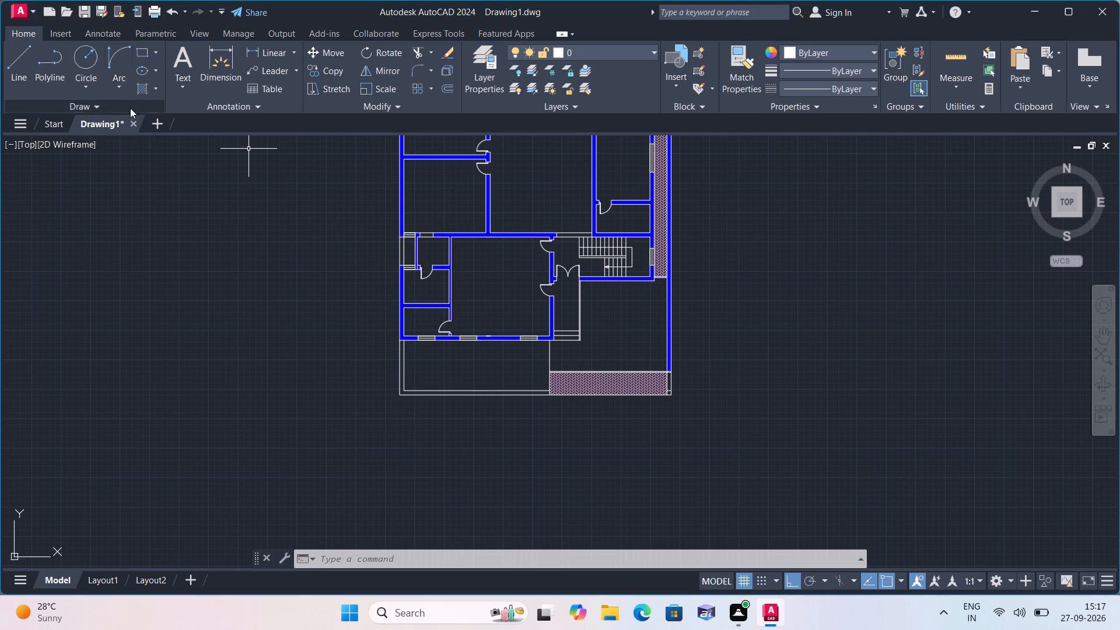
# Draw a stepped counter line in the east room, running south from its north wall, west, and south to the wall beside the door.
pyautogui.moveTo(380, 225); pyautogui.dragTo(419, 365, button='middle')
pyautogui.press('l')
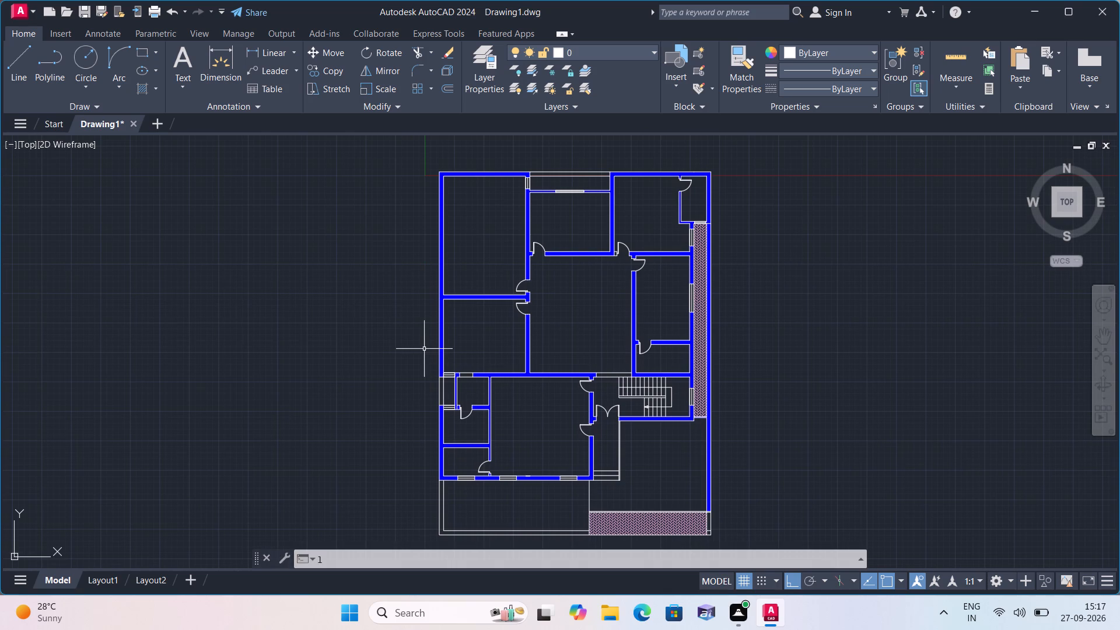
pyautogui.press('space')
pyautogui.moveTo(677, 306); pyautogui.dragTo(643, 313, button='middle')
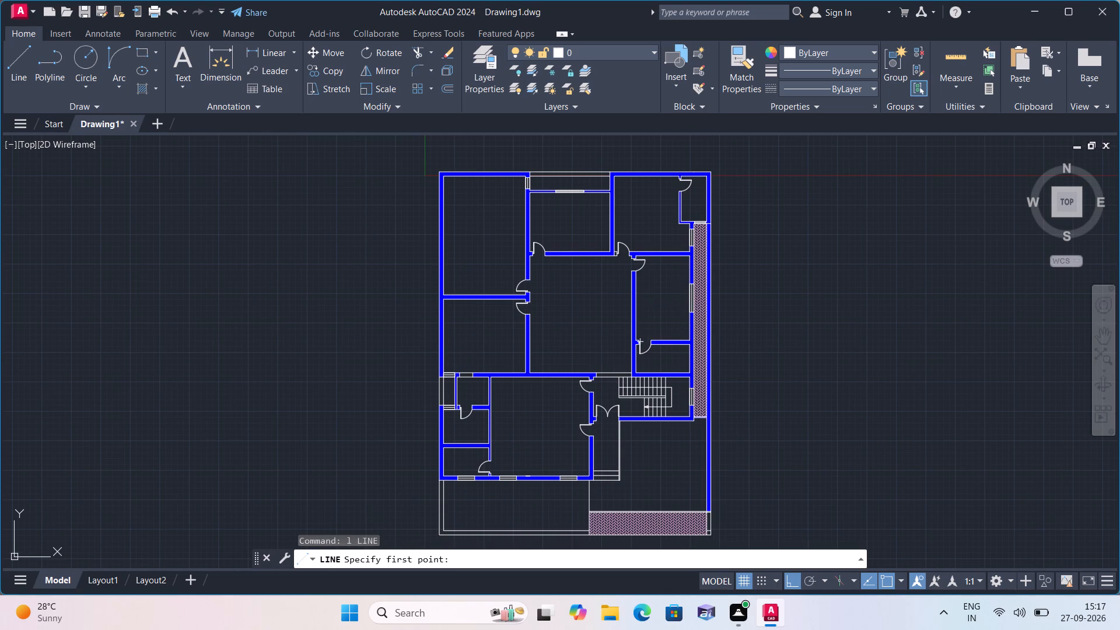
pyautogui.moveTo(643, 313); pyautogui.dragTo(632, 321, button='middle')
pyautogui.scroll(3, 645, 294)
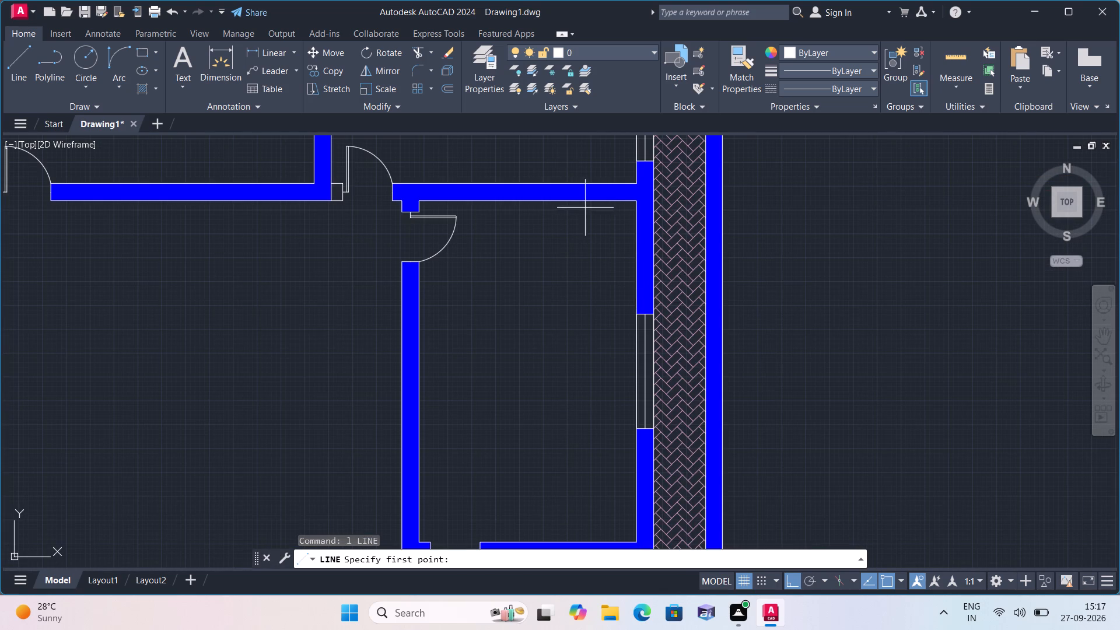
pyautogui.click(580, 202)
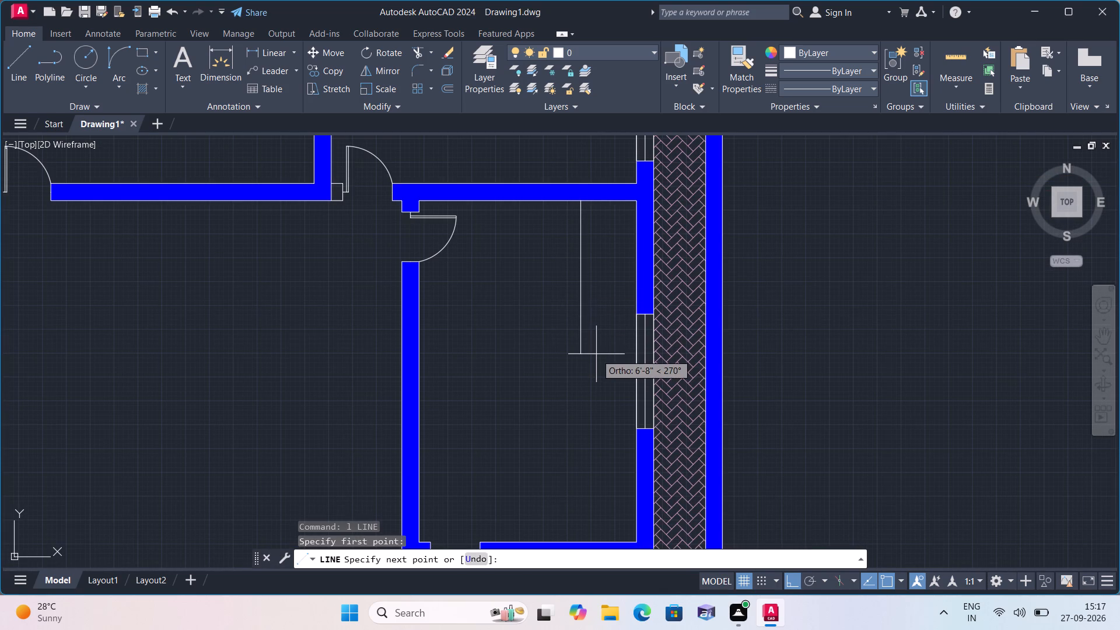
pyautogui.moveTo(596, 355); pyautogui.dragTo(588, 250, button='middle')
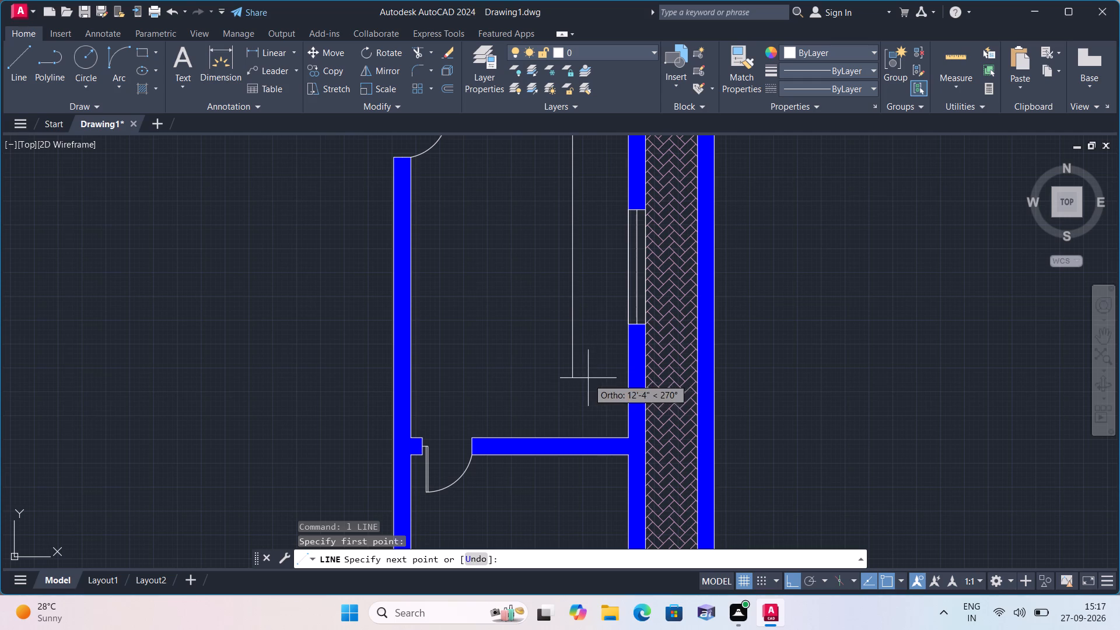
pyautogui.click(579, 389)
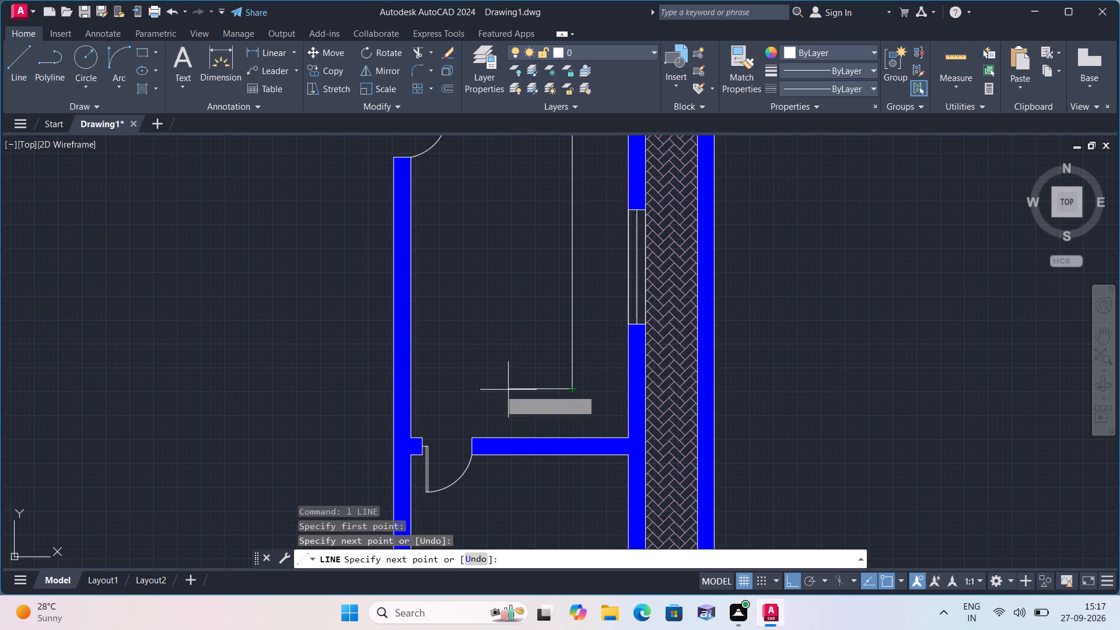
pyautogui.click(492, 390)
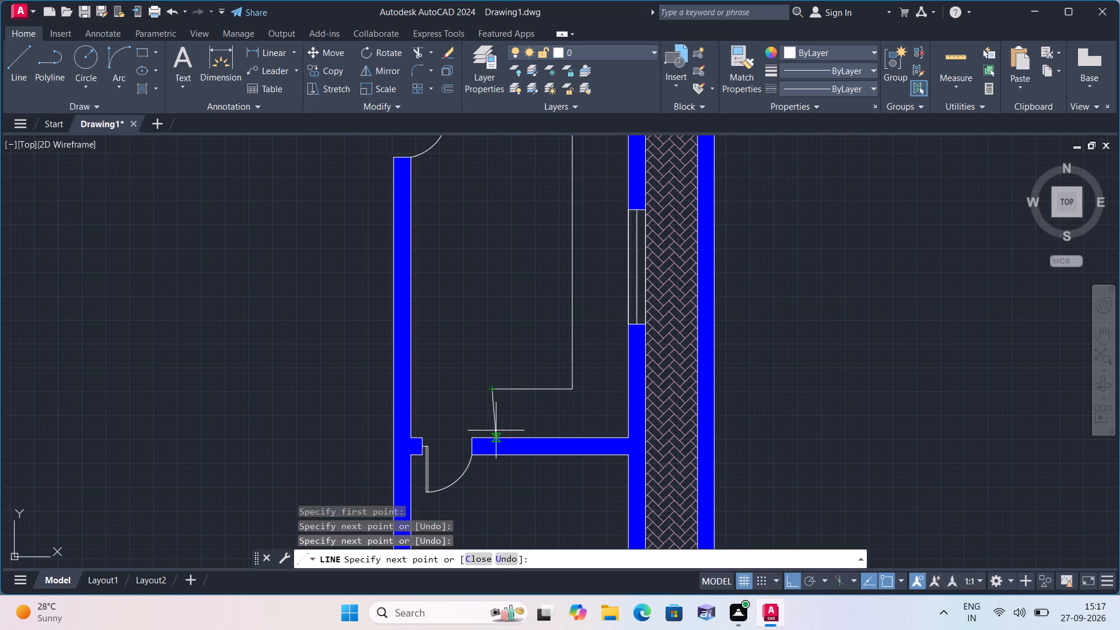
pyautogui.click(494, 436)
pyautogui.press('space')
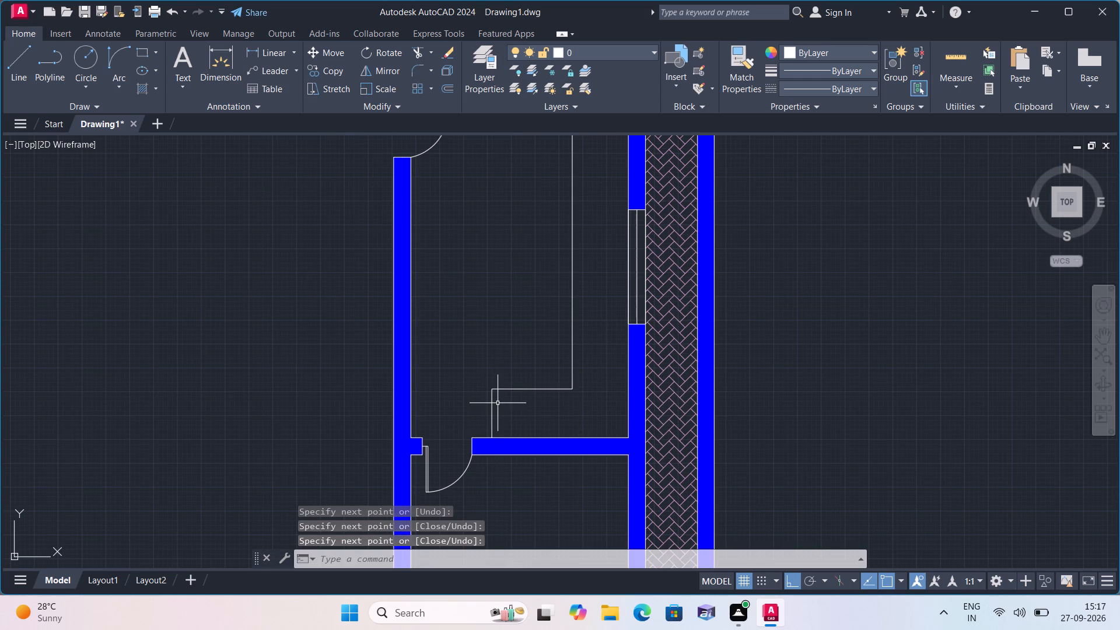
# Open beds_plan.dwg and copy the double bed with the speckled cover, two side tables and round rug.
pyautogui.scroll(-3, 498, 391)
pyautogui.click(23, 17)
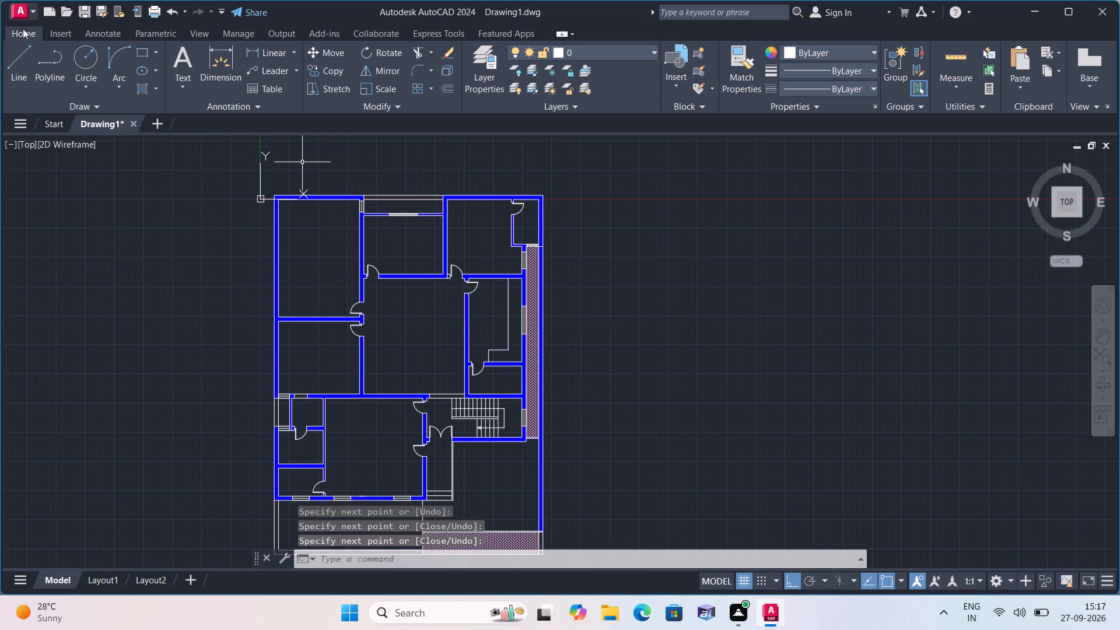
pyautogui.click(159, 167)
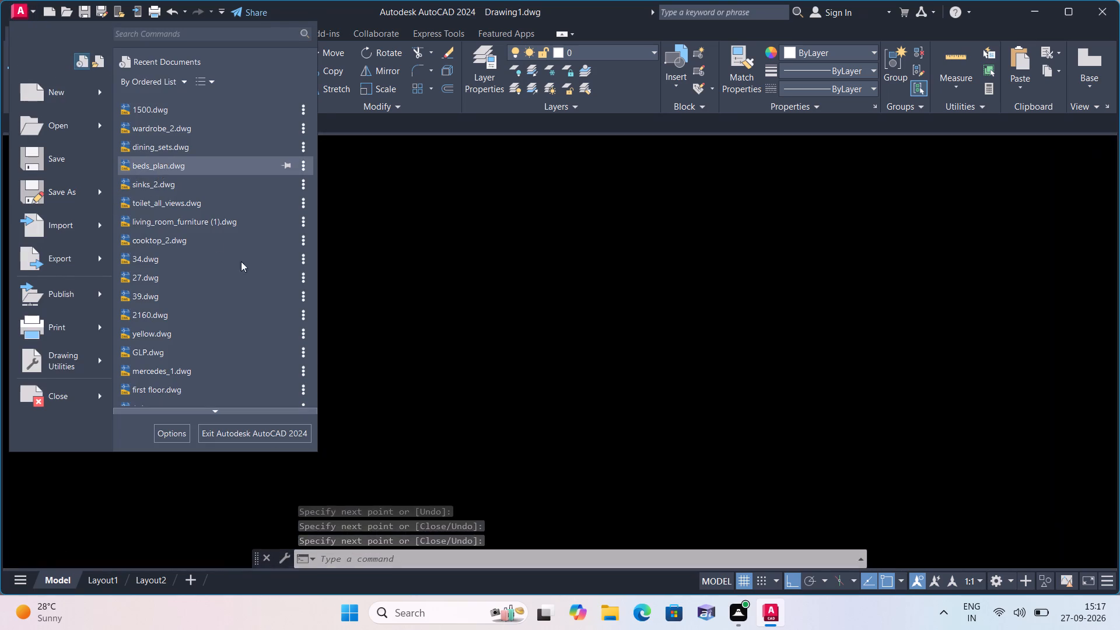
pyautogui.scroll(-1, 314, 295)
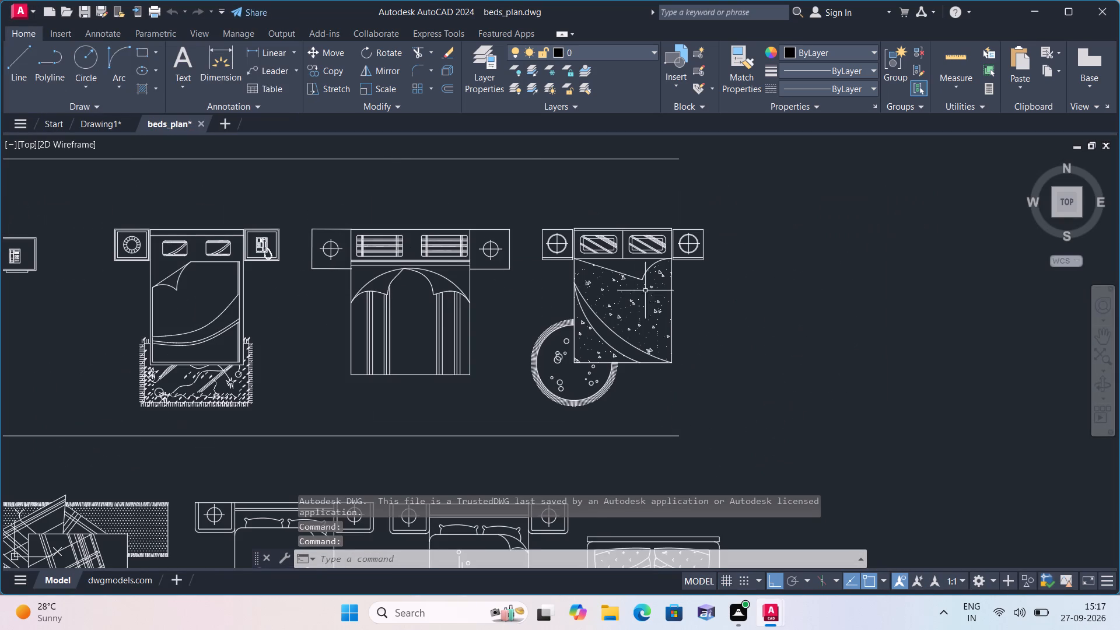
pyautogui.scroll(-1, 684, 348)
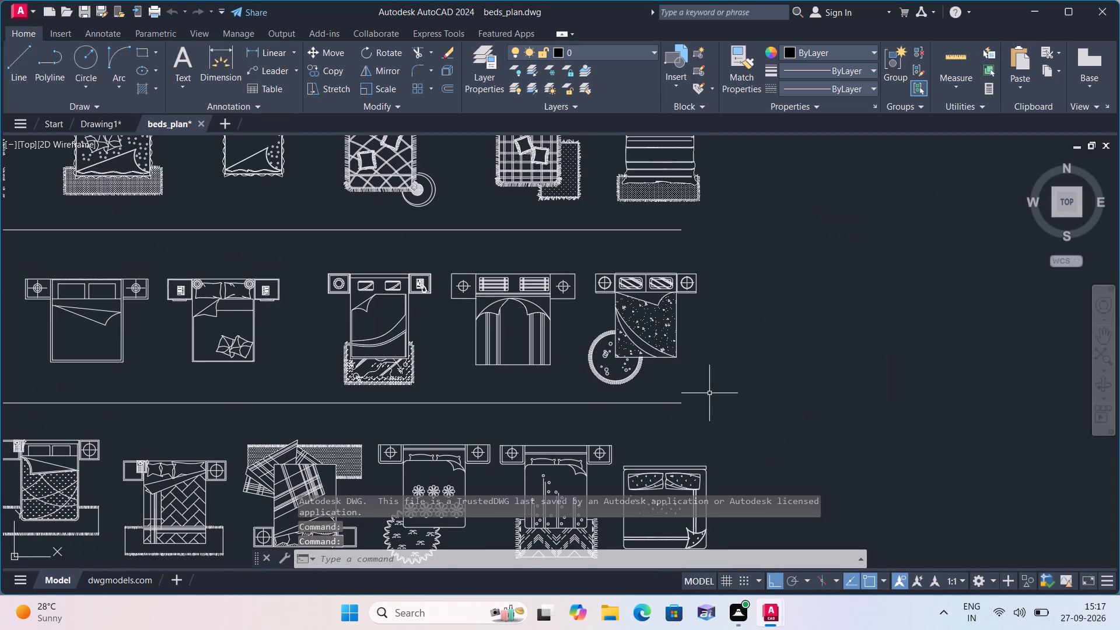
pyautogui.click(715, 395)
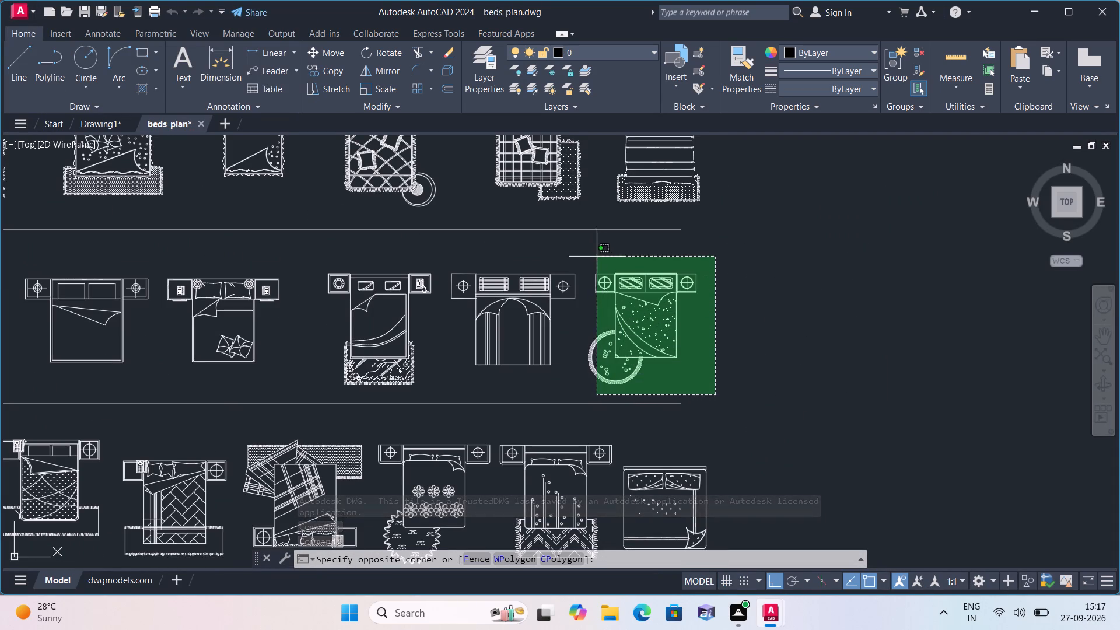
pyautogui.click(593, 249)
pyautogui.scroll(2, 659, 388)
pyautogui.click(659, 390)
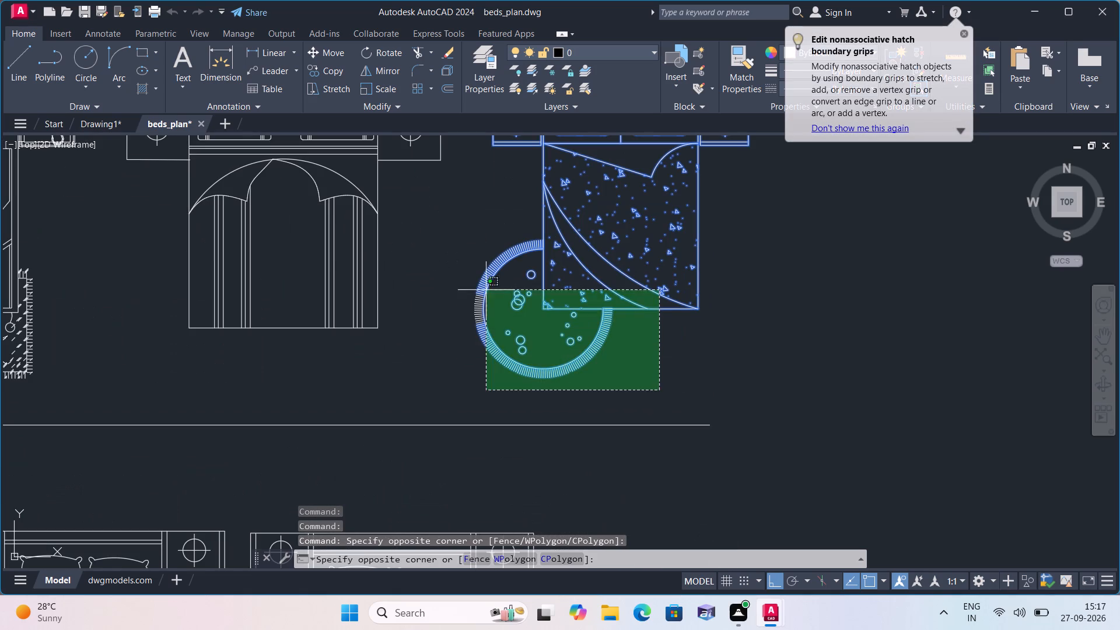
pyautogui.click(458, 256)
pyautogui.scroll(-2, 458, 256)
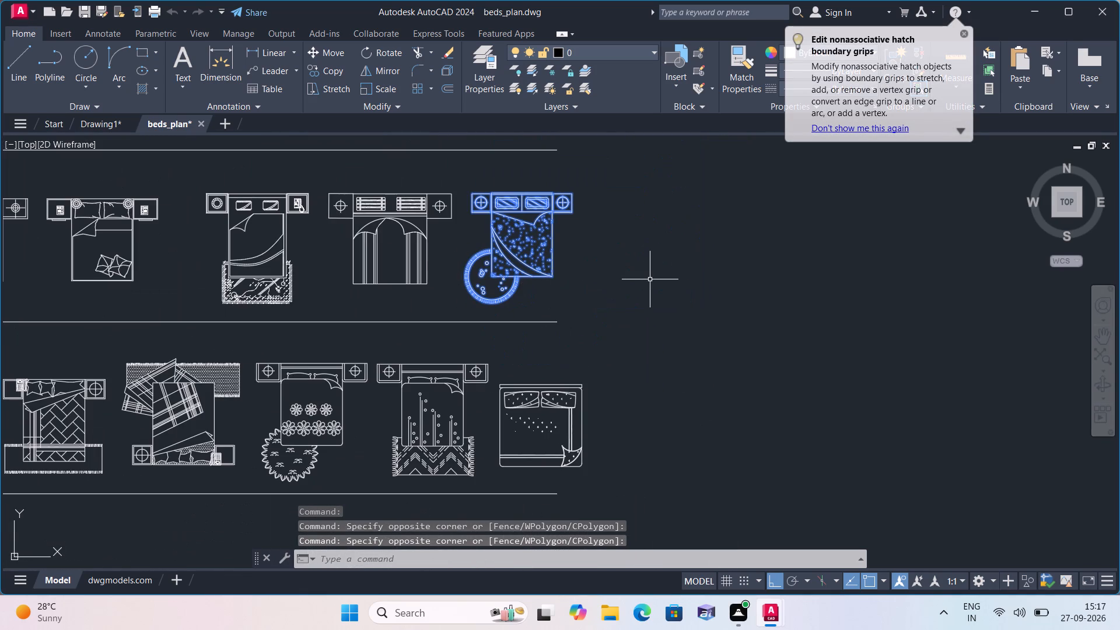
pyautogui.hotkey('ctrl', 'c')
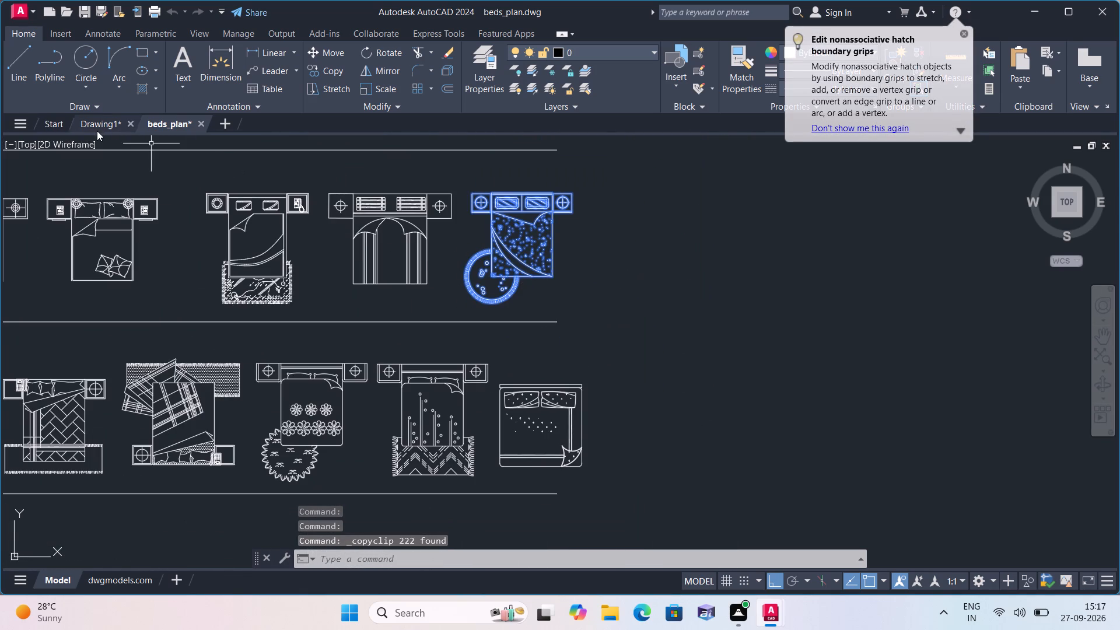
# Paste the copied bed into Drawing1 in the empty space east of the floor plan.
pyautogui.click(99, 125)
pyautogui.hotkey('ctrl', 'v')
pyautogui.scroll(-3, 447, 336)
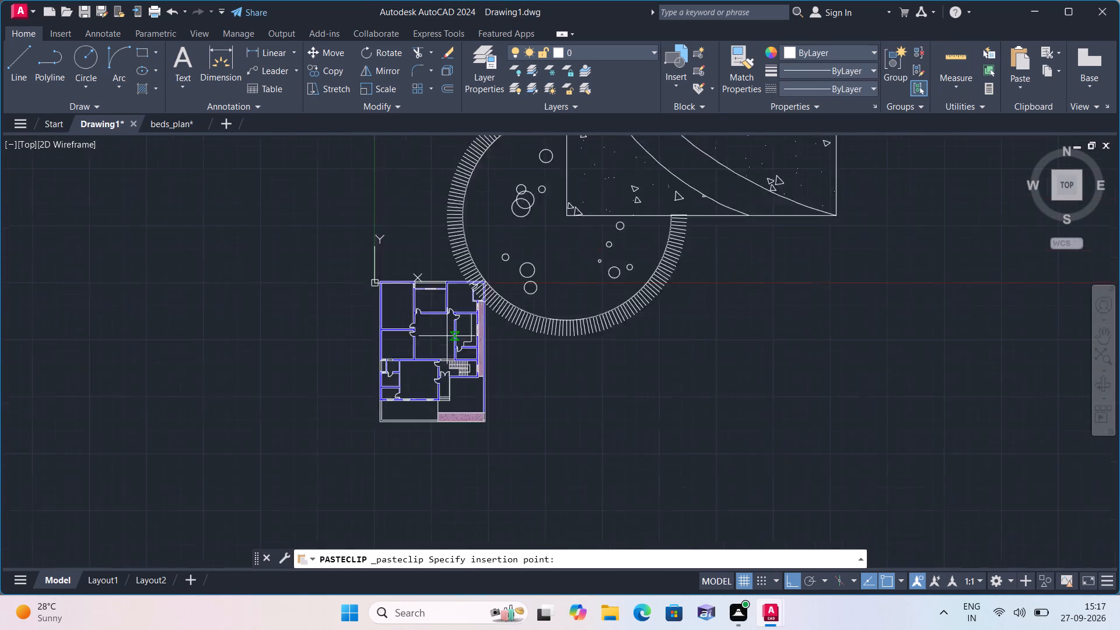
pyautogui.click(566, 401)
pyautogui.scroll(-2, 608, 296)
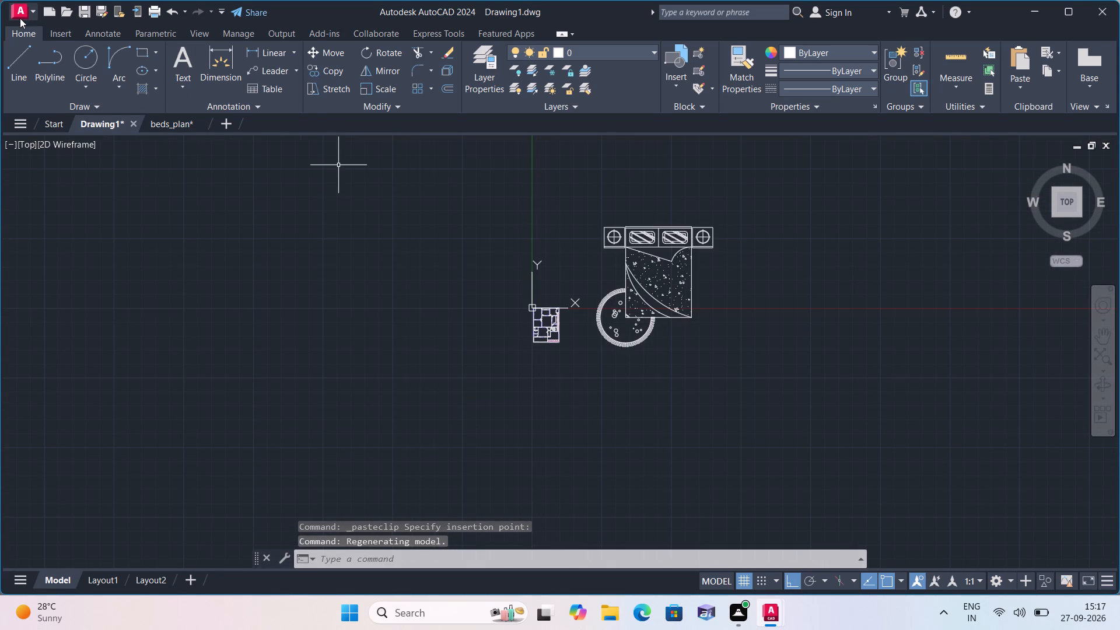
# Open sinks_2.dwg and copy the single-bowl sink with a ribbed drainboard at the east end of the top row.
pyautogui.click(20, 13)
pyautogui.click(180, 191)
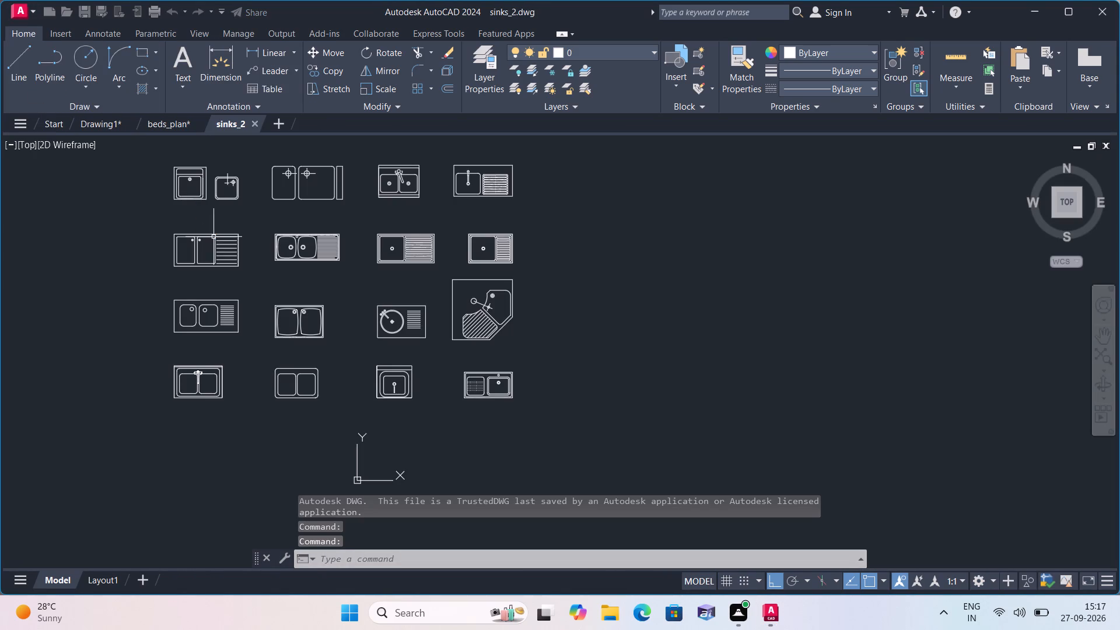
pyautogui.scroll(-1, 213, 237)
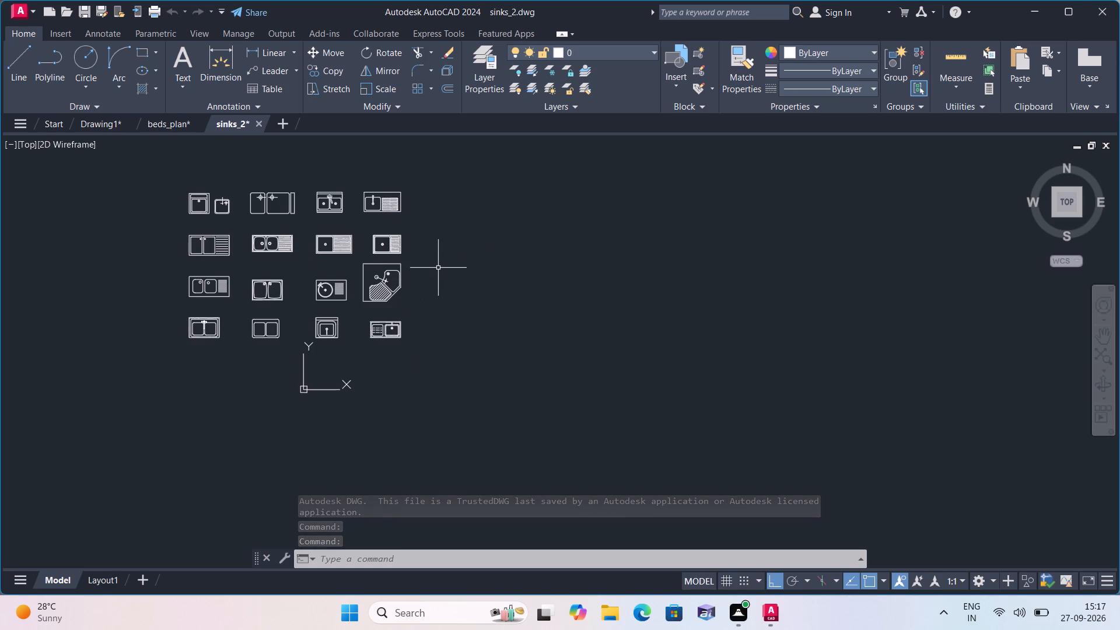
pyautogui.scroll(1, 404, 253)
pyautogui.moveTo(313, 222); pyautogui.dragTo(346, 288, button='middle')
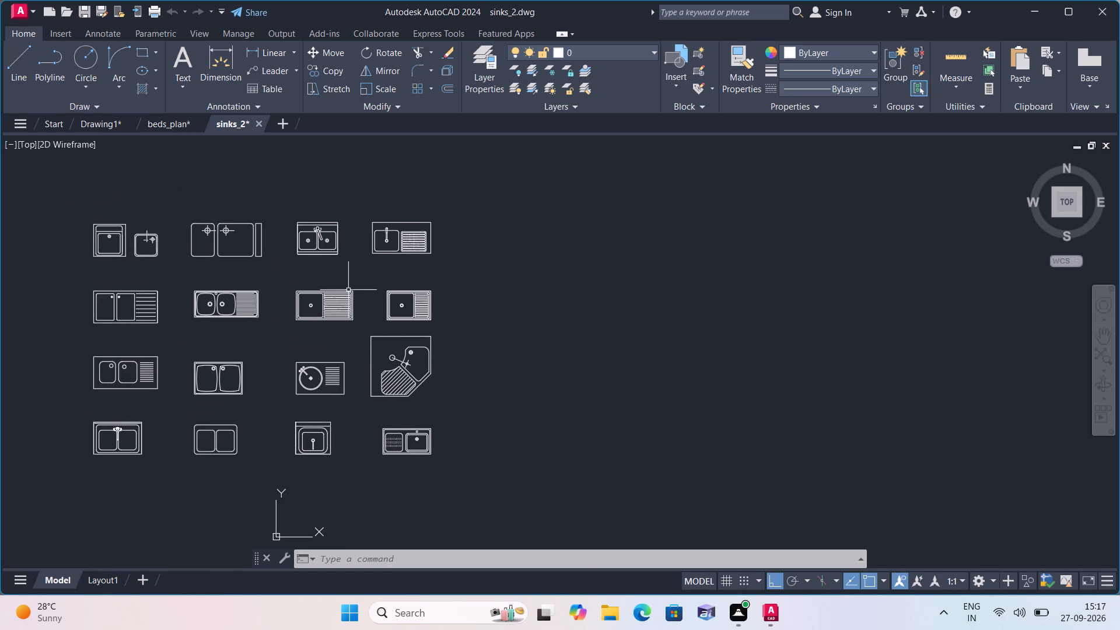
pyautogui.click(487, 269)
pyautogui.click(354, 205)
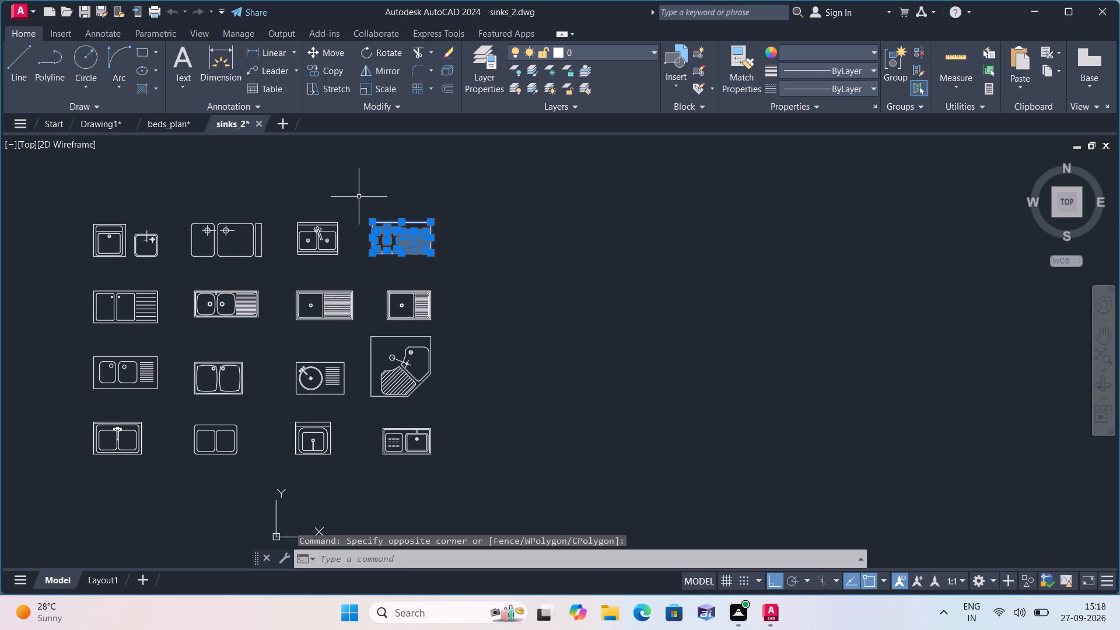
pyautogui.hotkey('ctrl', 'c')
# Paste the copied sink into Drawing1 in the empty space north-west of the floor plan.
pyautogui.click(90, 123)
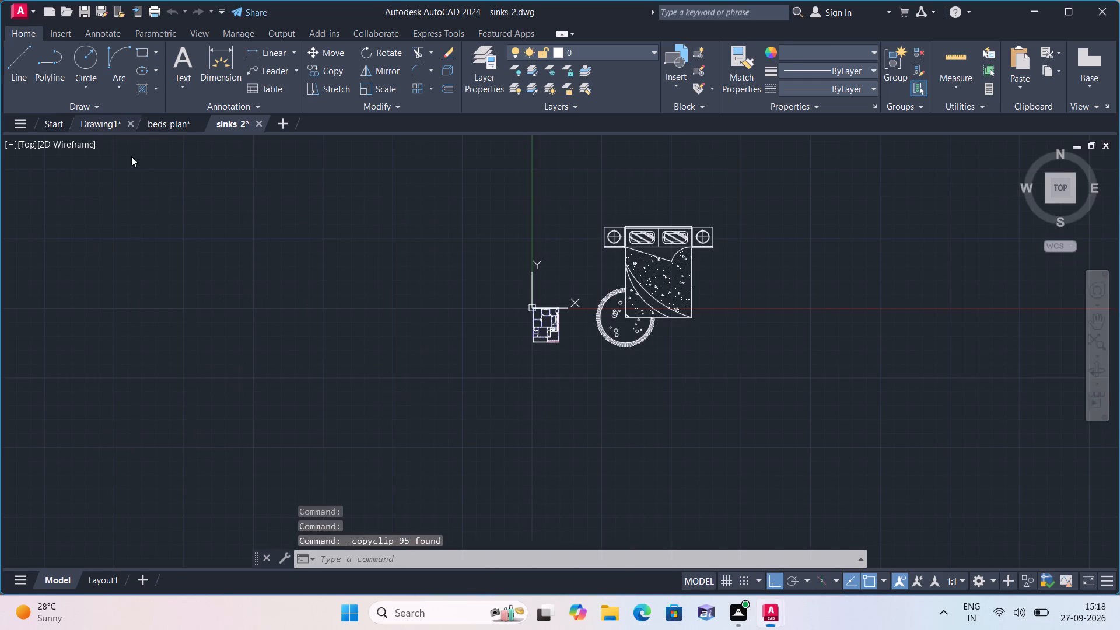
pyautogui.hotkey('ctrl', 'v')
pyautogui.click(362, 270)
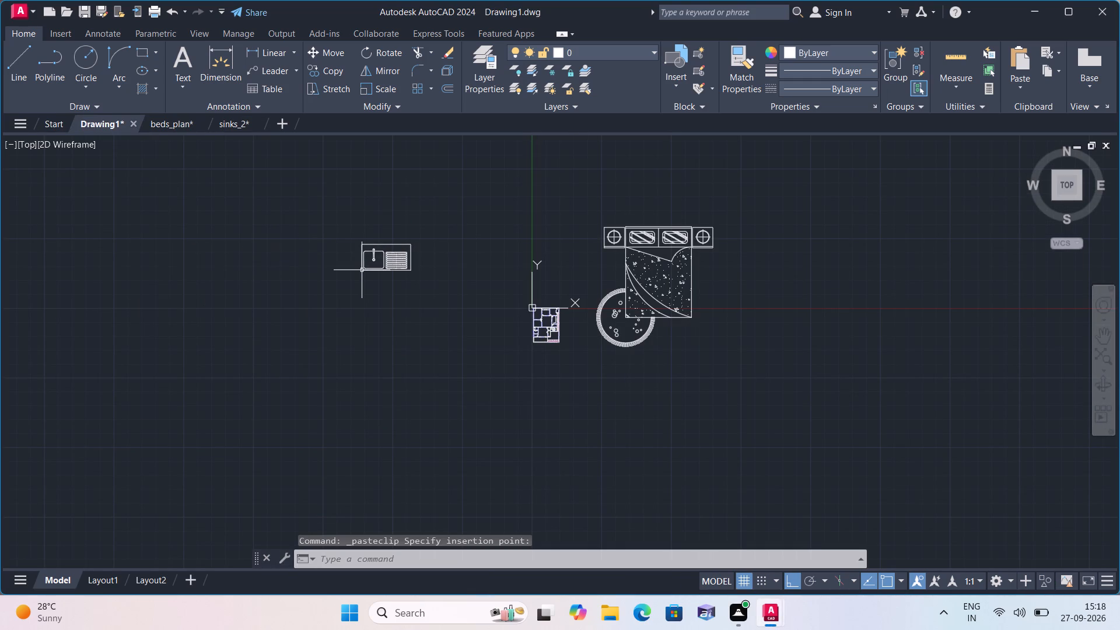
# Open cooktop_2.dwg and copy the five-burner cooktop with a row of front knobs in the second row.
pyautogui.click(17, 10)
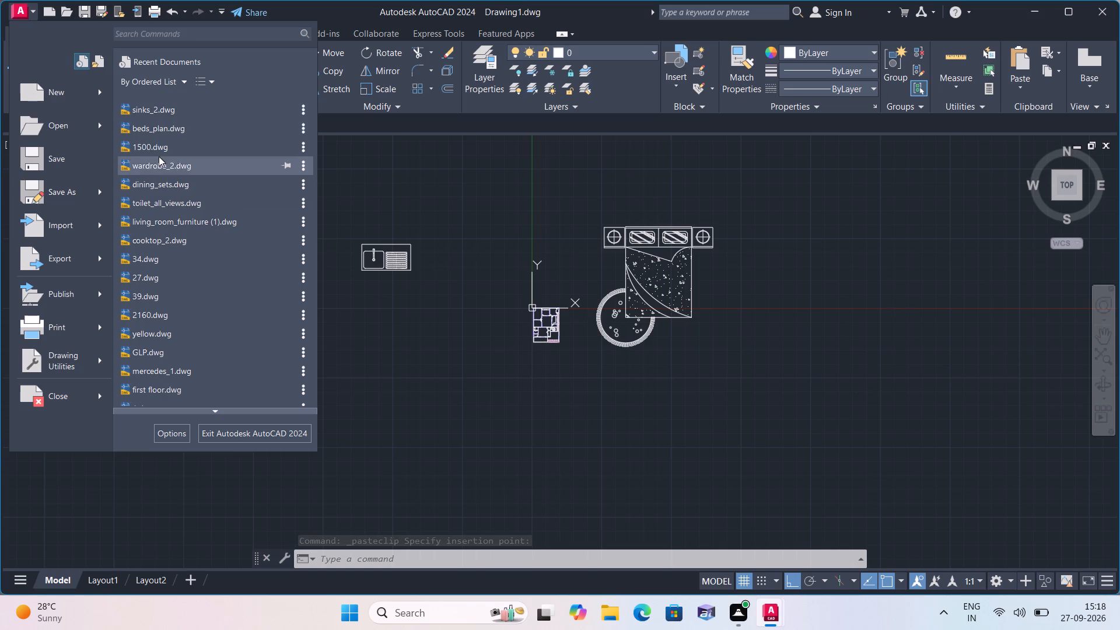
pyautogui.click(176, 242)
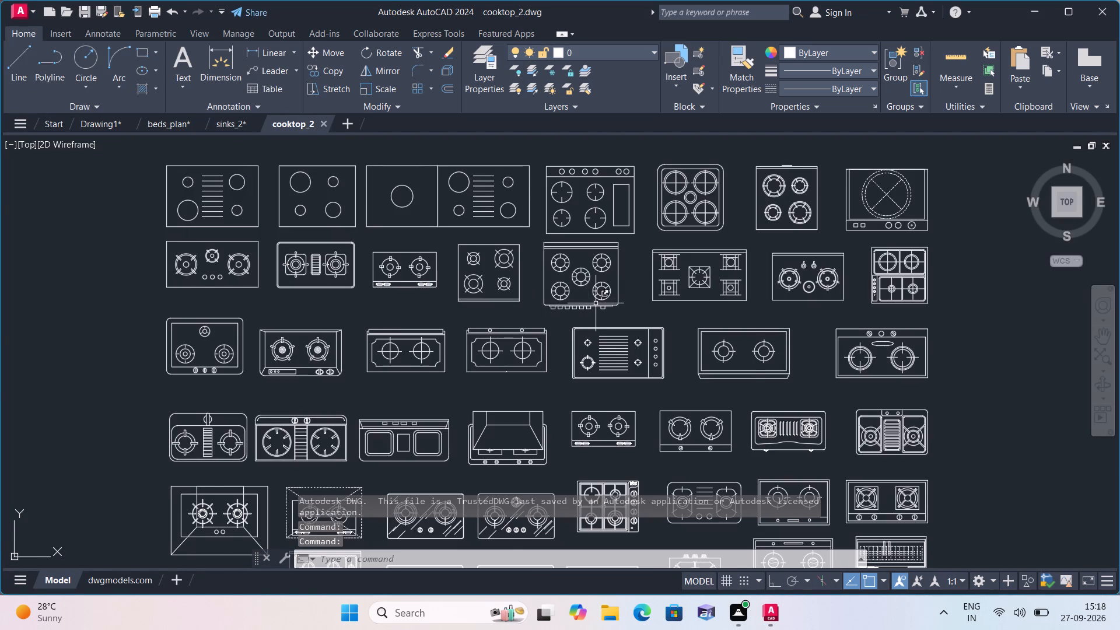
pyautogui.scroll(1, 596, 303)
pyautogui.scroll(-1, 631, 302)
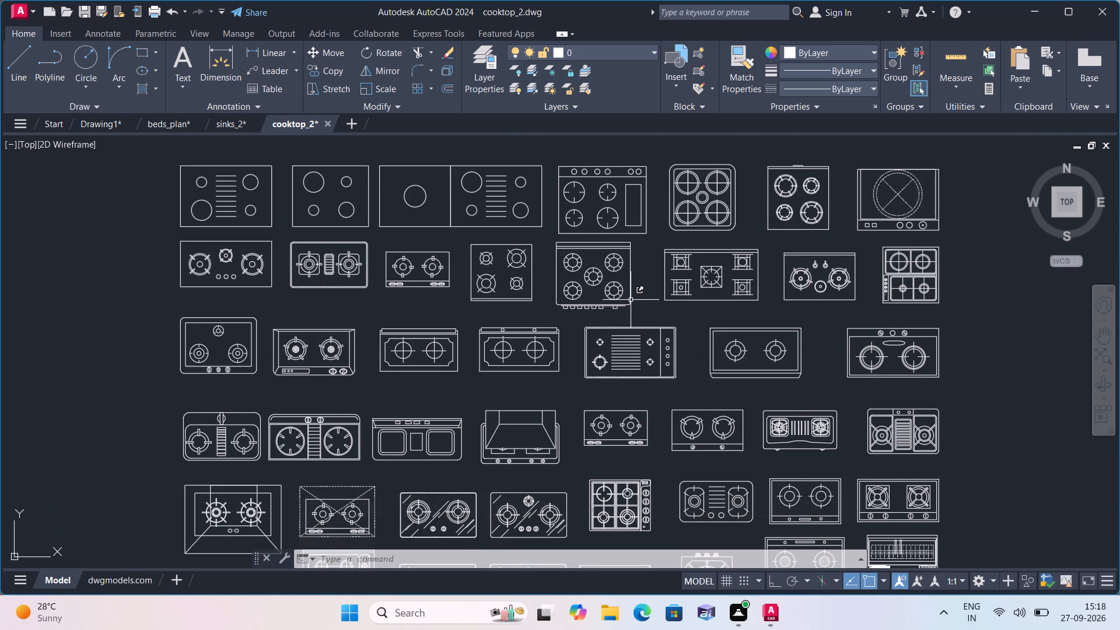
pyautogui.scroll(1, 631, 299)
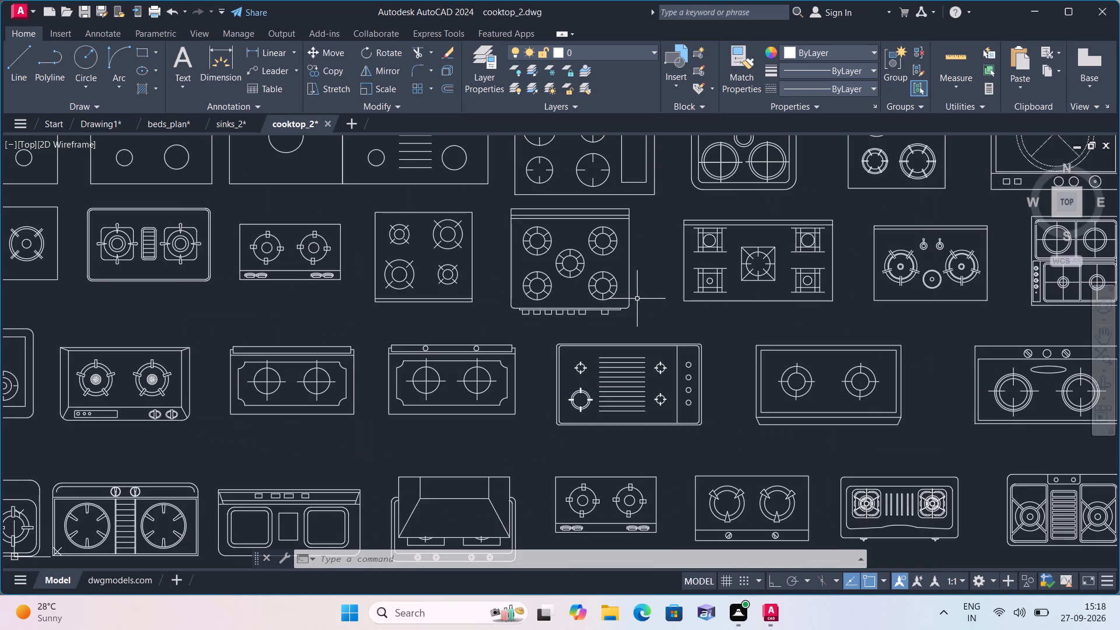
pyautogui.click(658, 318)
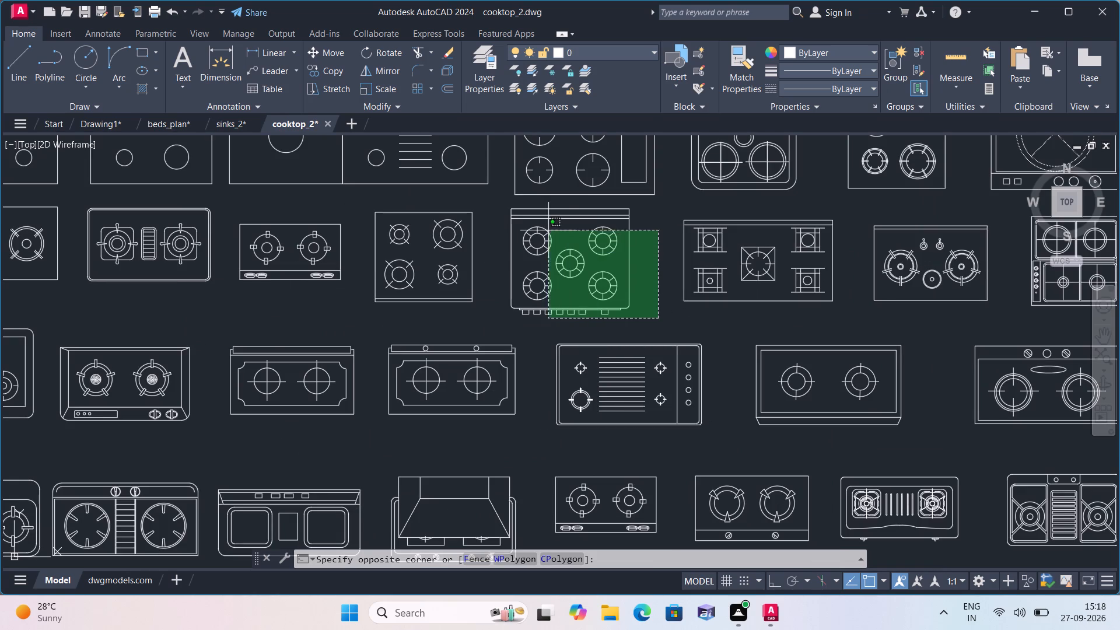
pyautogui.click(504, 204)
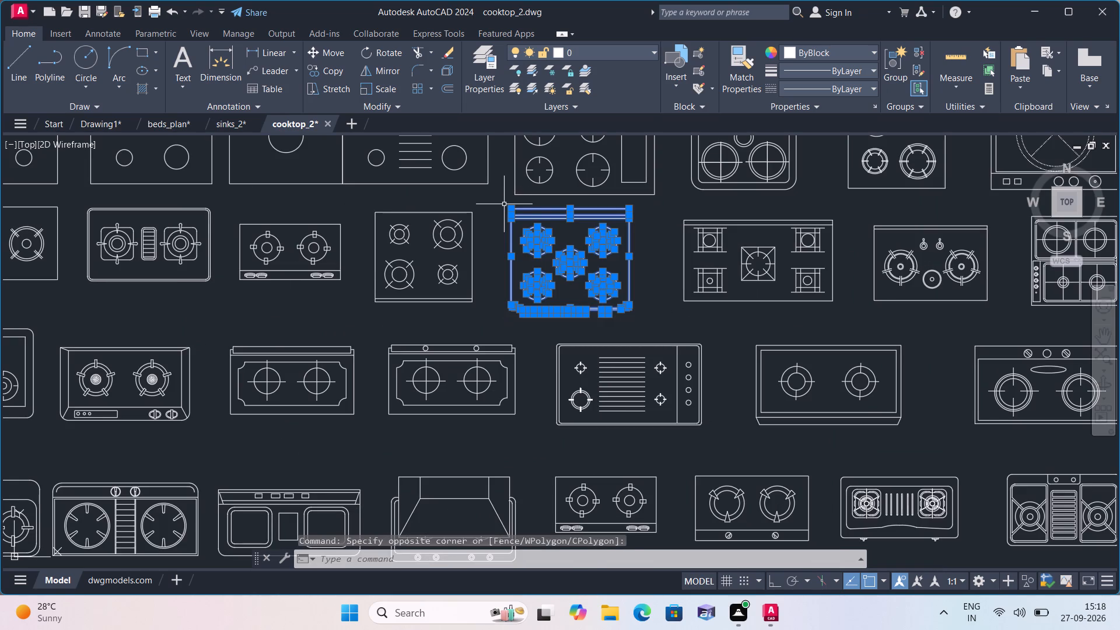
pyautogui.hotkey('ctrl', 'c')
# Paste the copied cooktop into Drawing1 in the empty space west of the floor plan, south-east of the sink.
pyautogui.click(97, 123)
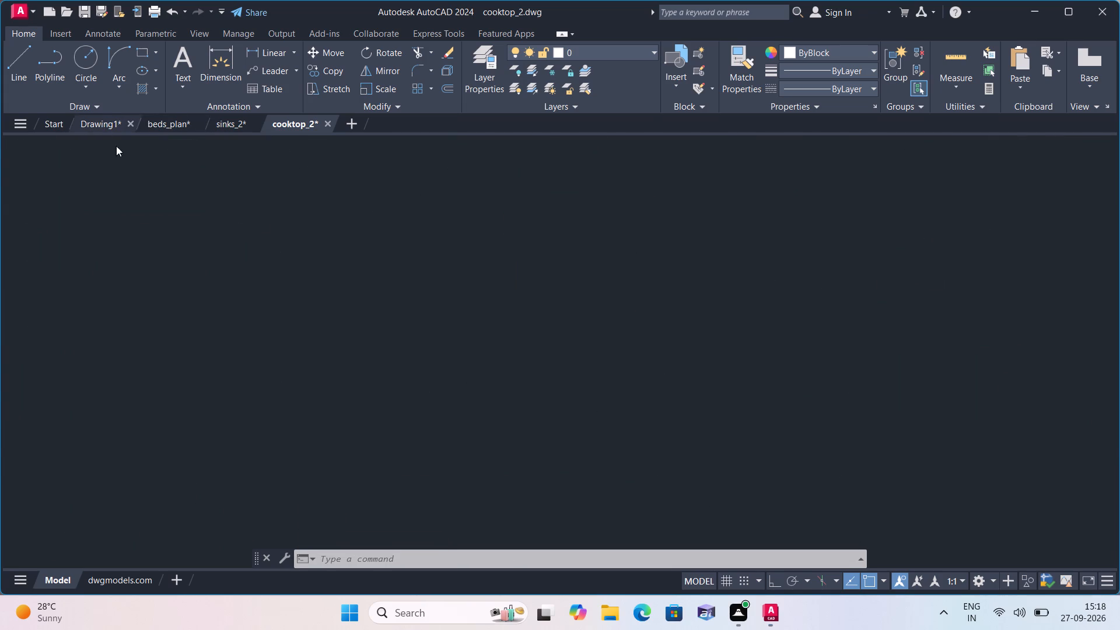
pyautogui.hotkey('ctrl', 'v')
pyautogui.click(412, 319)
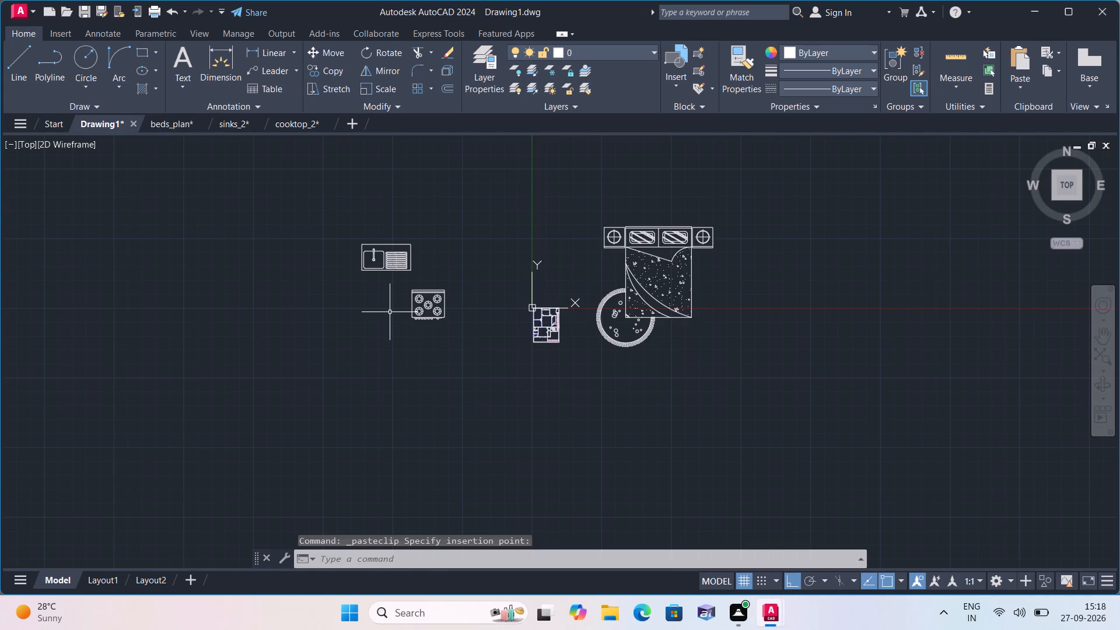
# Open living_room_furniture (1).dwg and copy the sofa set with two side tables, two armchairs, a chaise and a square centre table.
pyautogui.click(28, 13)
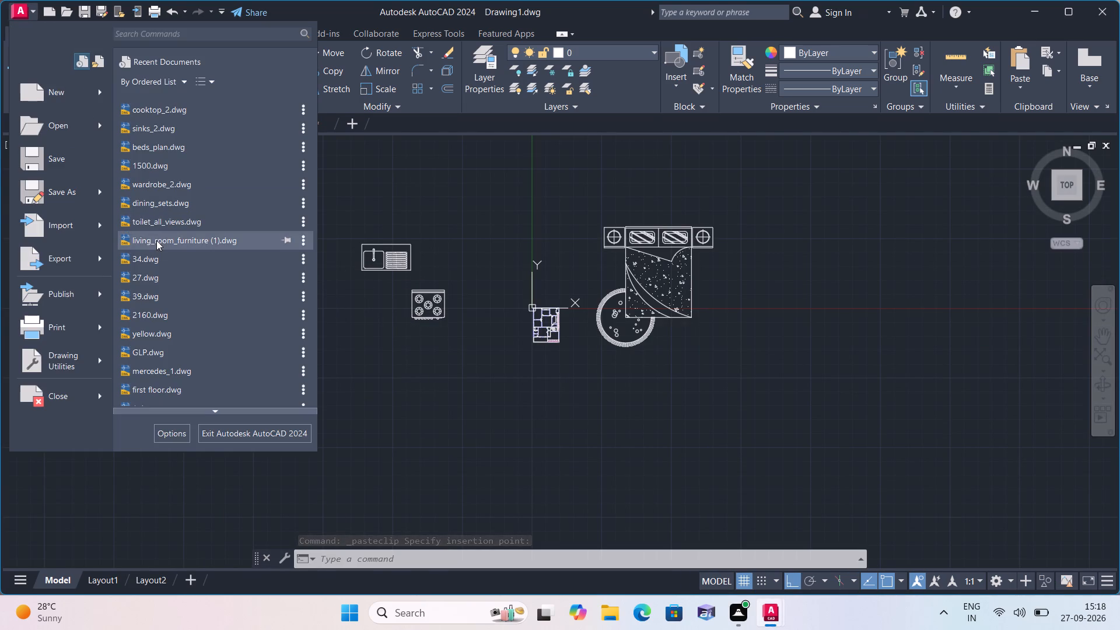
pyautogui.click(156, 240)
pyautogui.scroll(2, 298, 310)
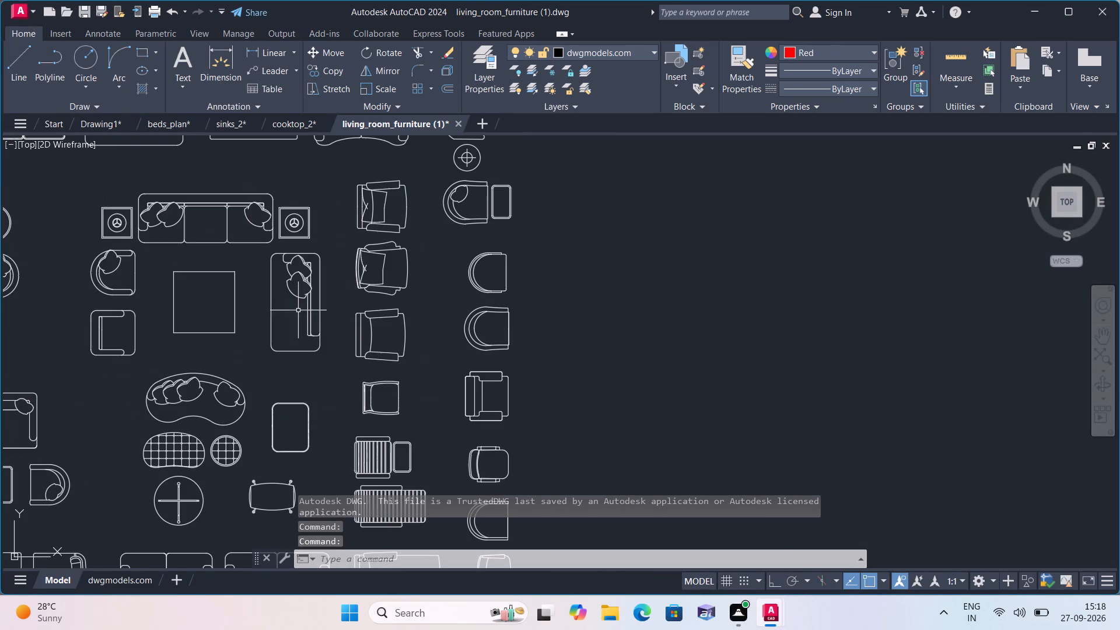
pyautogui.click(329, 363)
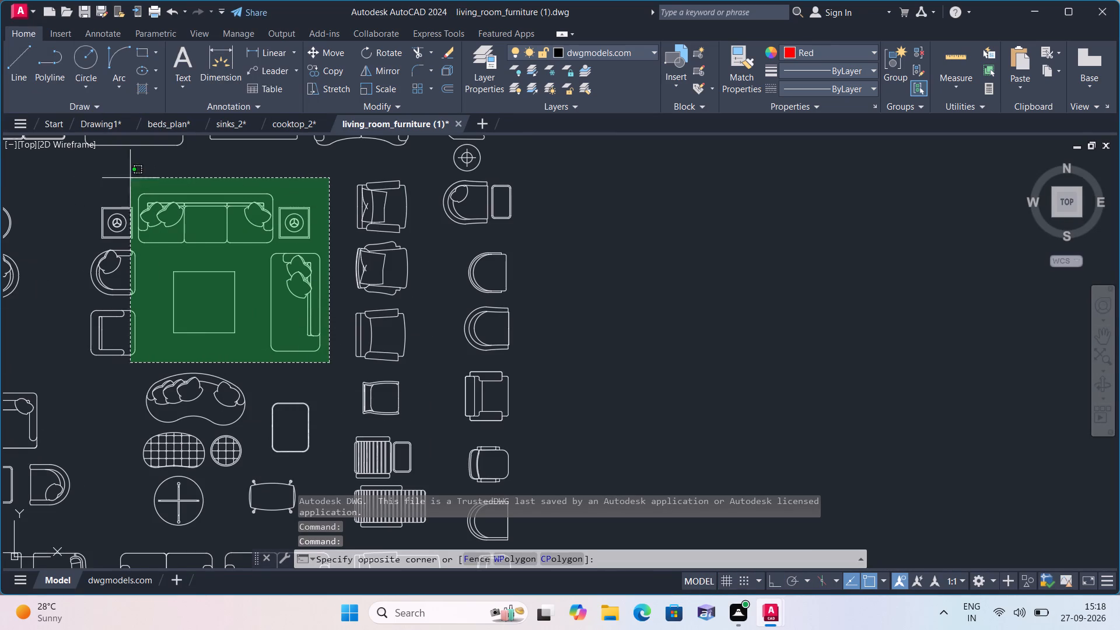
pyautogui.click(87, 173)
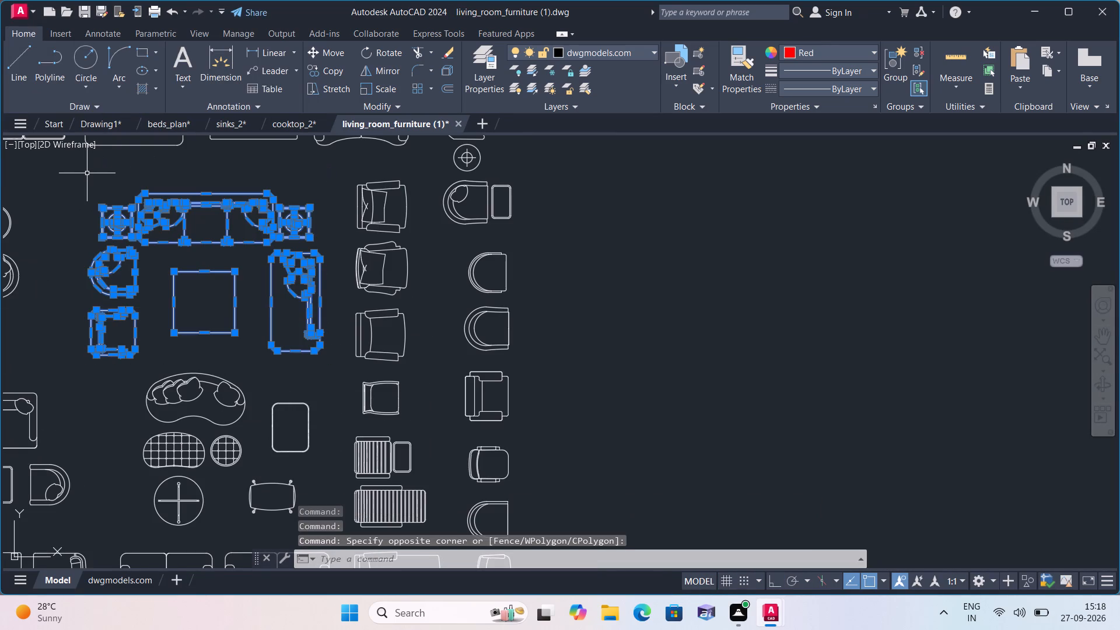
pyautogui.hotkey('ctrl', 'c')
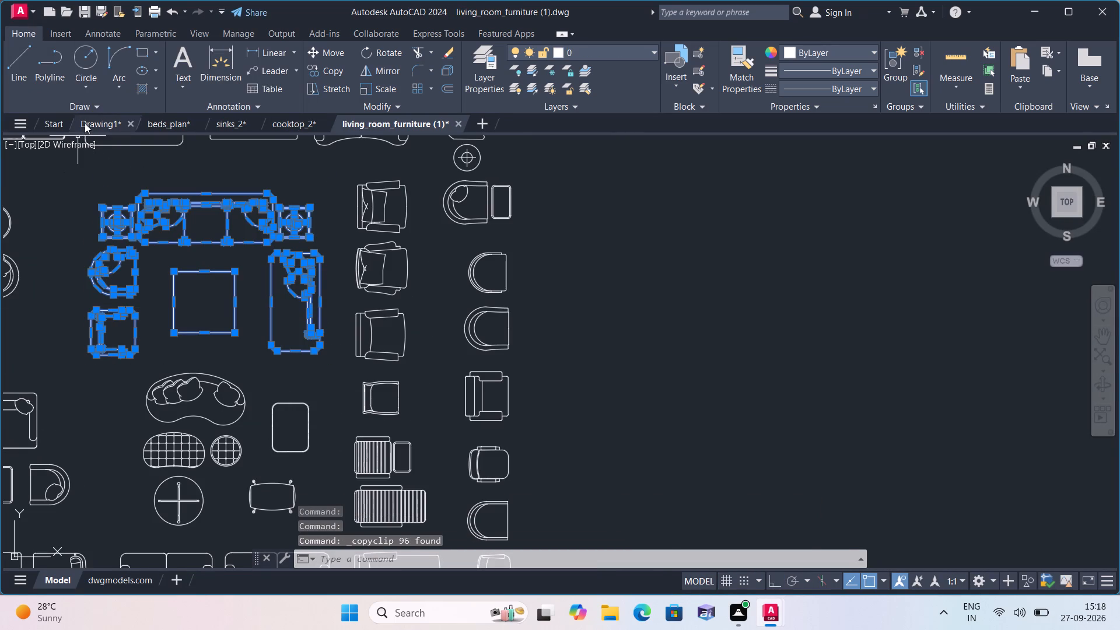
# Paste the copied sofa set into Drawing1 south-west of the floor plan, below the cooktop.
pyautogui.click(85, 123)
pyautogui.hotkey('ctrl', 'v')
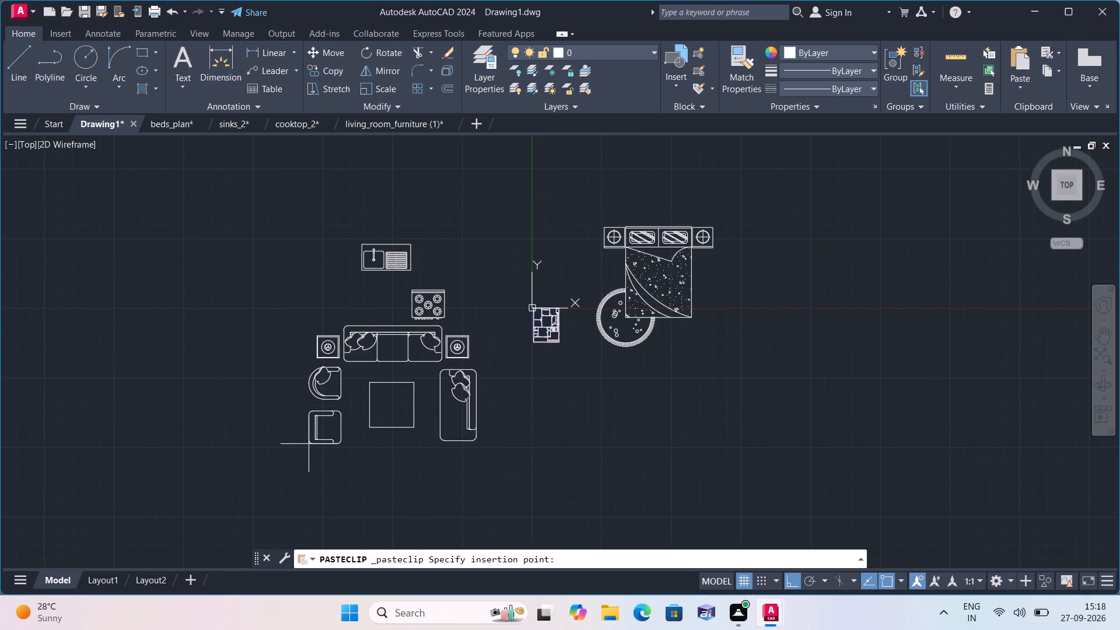
pyautogui.click(308, 445)
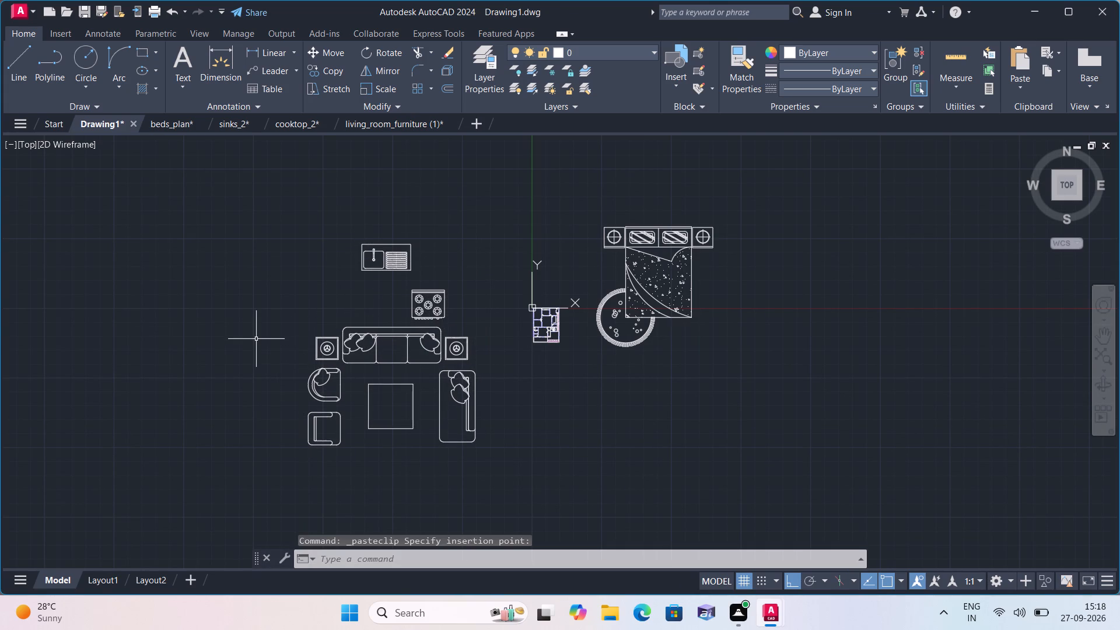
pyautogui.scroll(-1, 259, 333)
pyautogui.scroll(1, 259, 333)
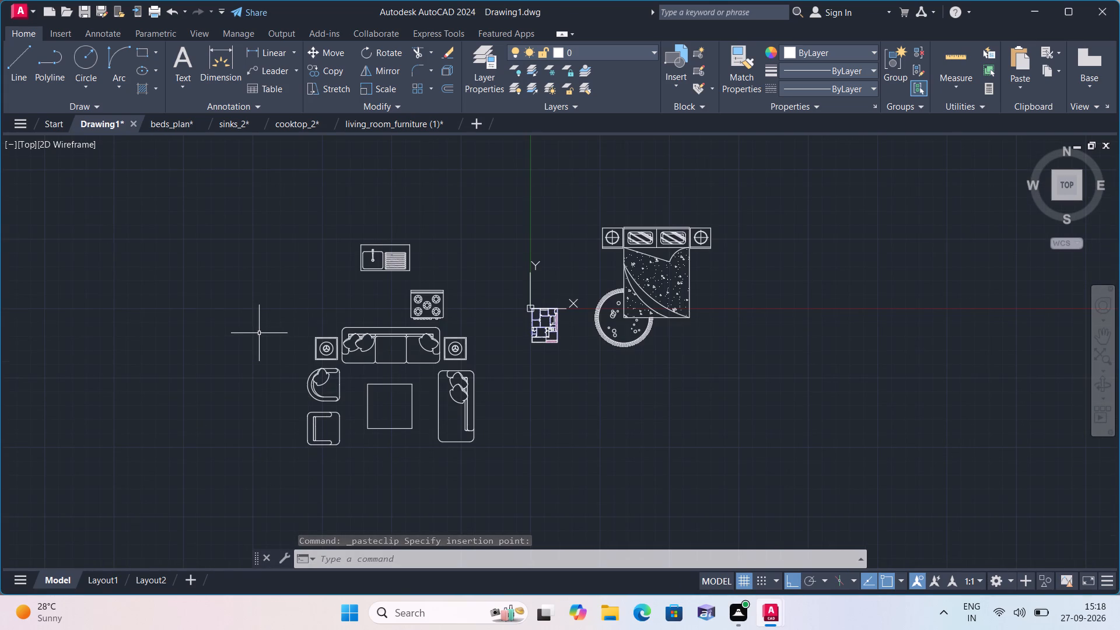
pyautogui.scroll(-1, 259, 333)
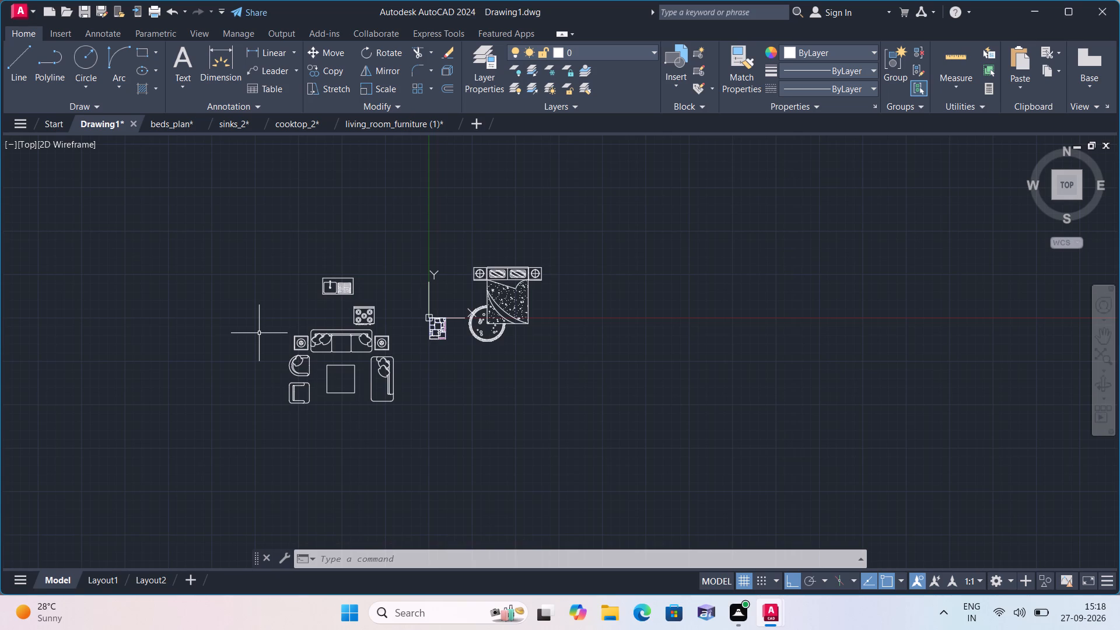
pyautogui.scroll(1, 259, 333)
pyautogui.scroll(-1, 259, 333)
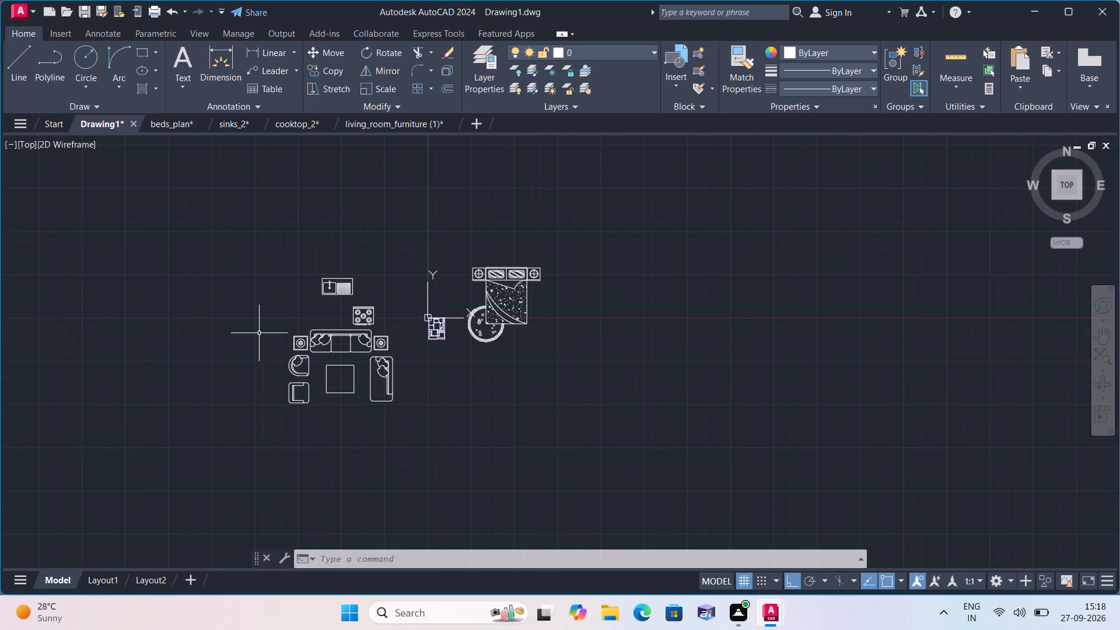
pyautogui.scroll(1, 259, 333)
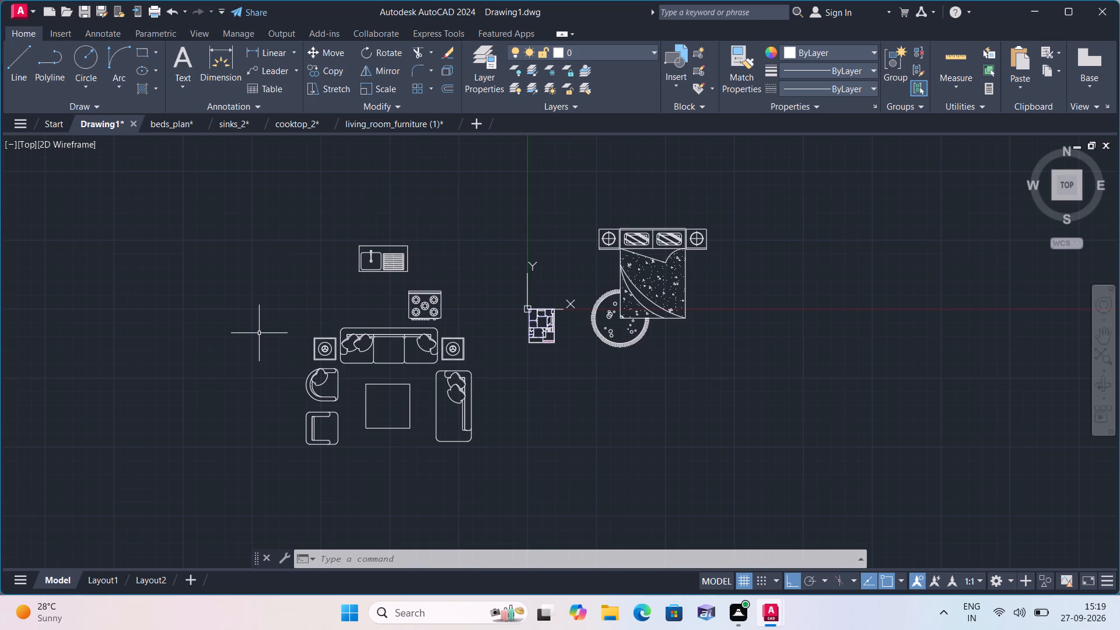
# Open mercedes_1.dwg and copy the top view of the middle sedan.
pyautogui.click(15, 12)
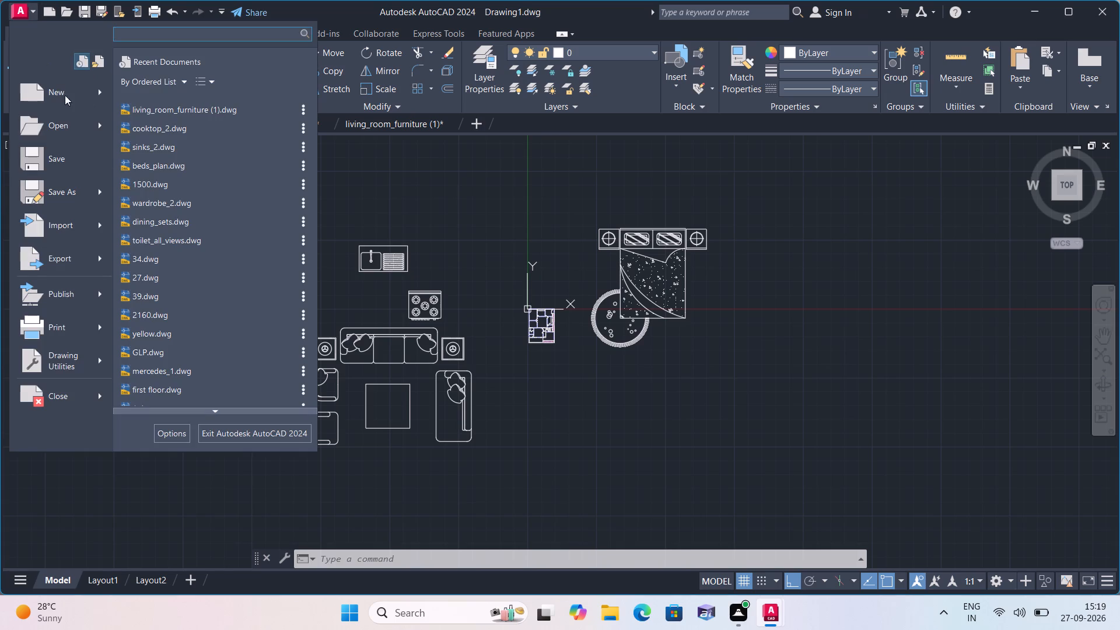
pyautogui.click(151, 372)
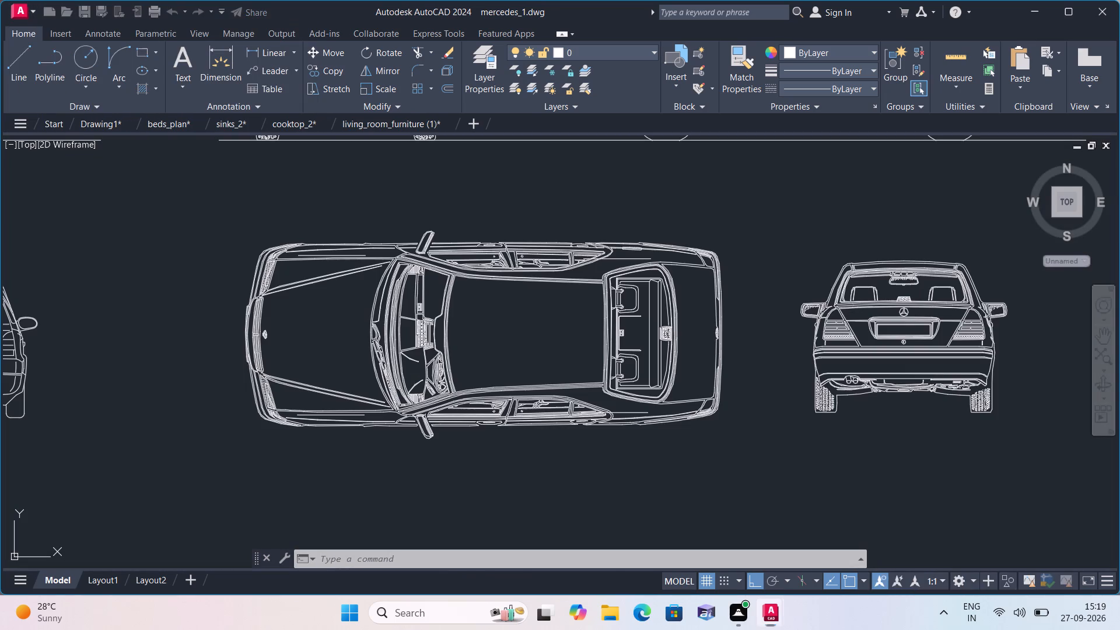
pyautogui.scroll(-1, 356, 340)
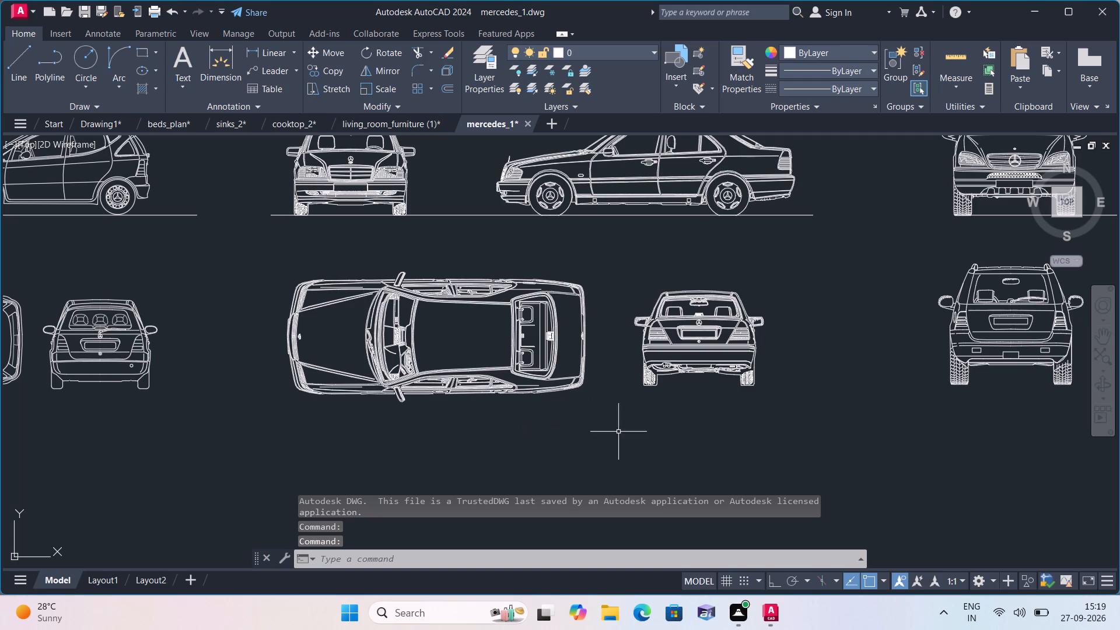
pyautogui.click(607, 419)
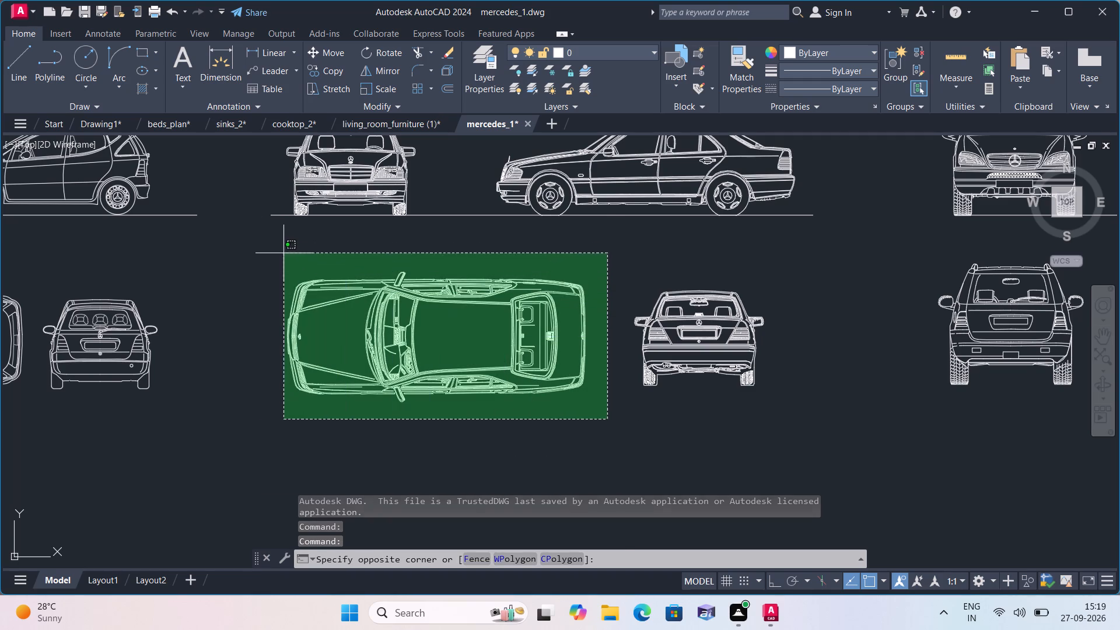
pyautogui.click(232, 247)
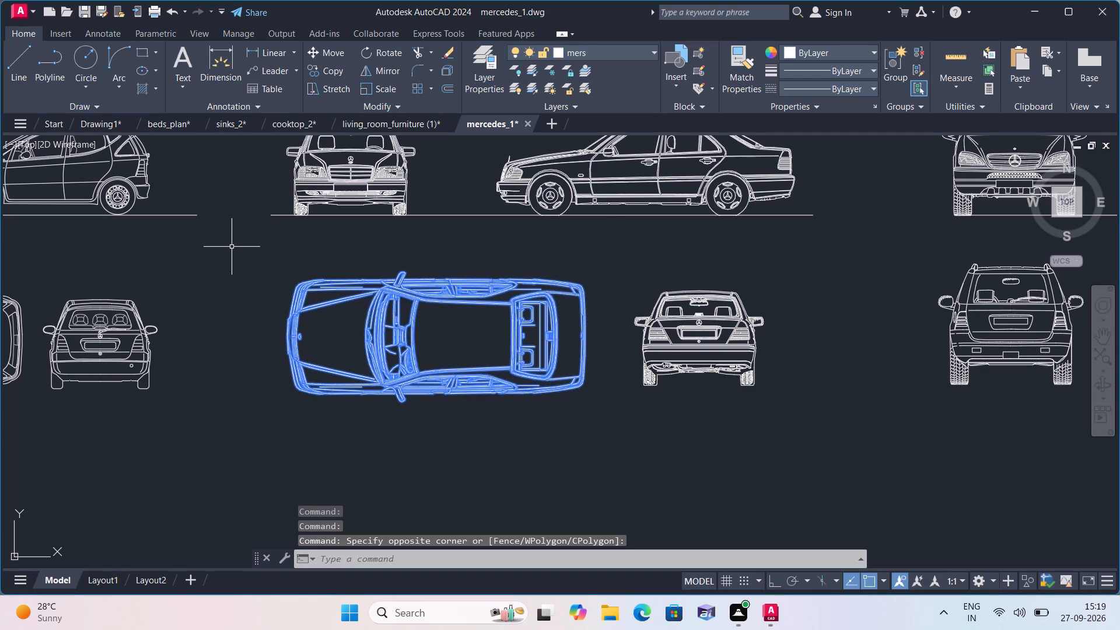
pyautogui.hotkey('ctrl', 'c')
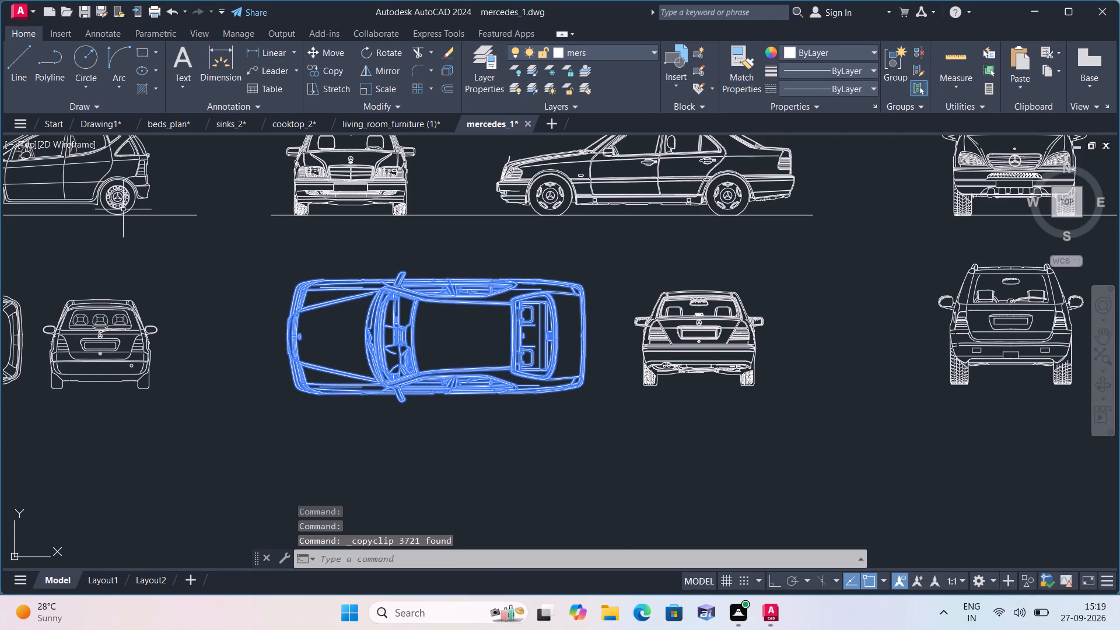
# Paste the copied car into Drawing1 in the empty space west of the cooktop, above the sofa set.
pyautogui.click(102, 118)
pyautogui.press('v')
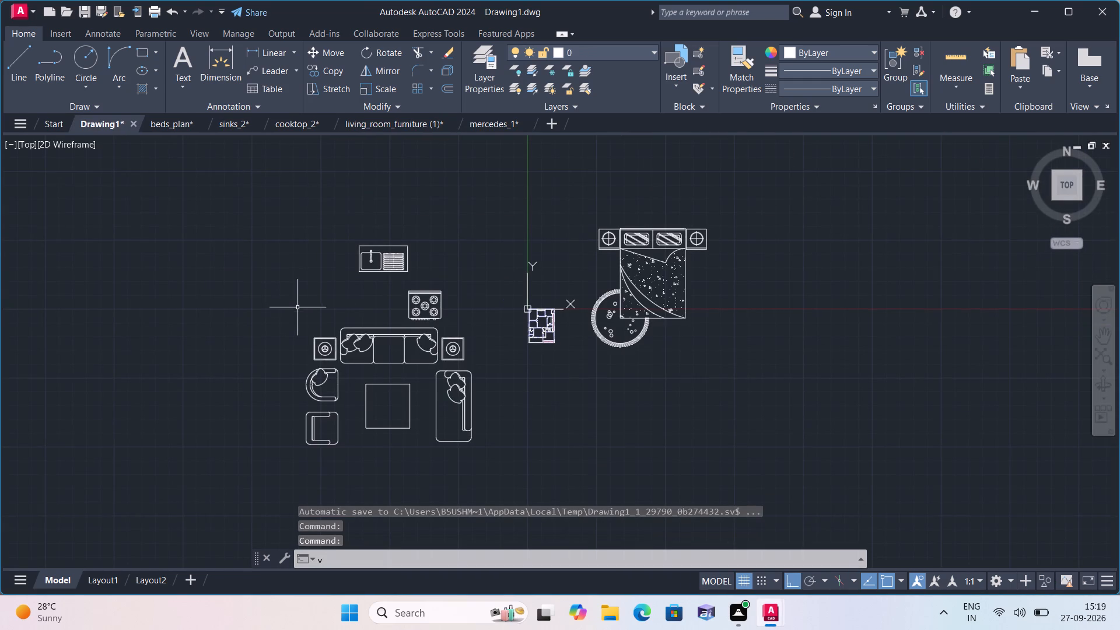
pyautogui.press('BackSpace')
pyautogui.hotkey('ctrl', 'v')
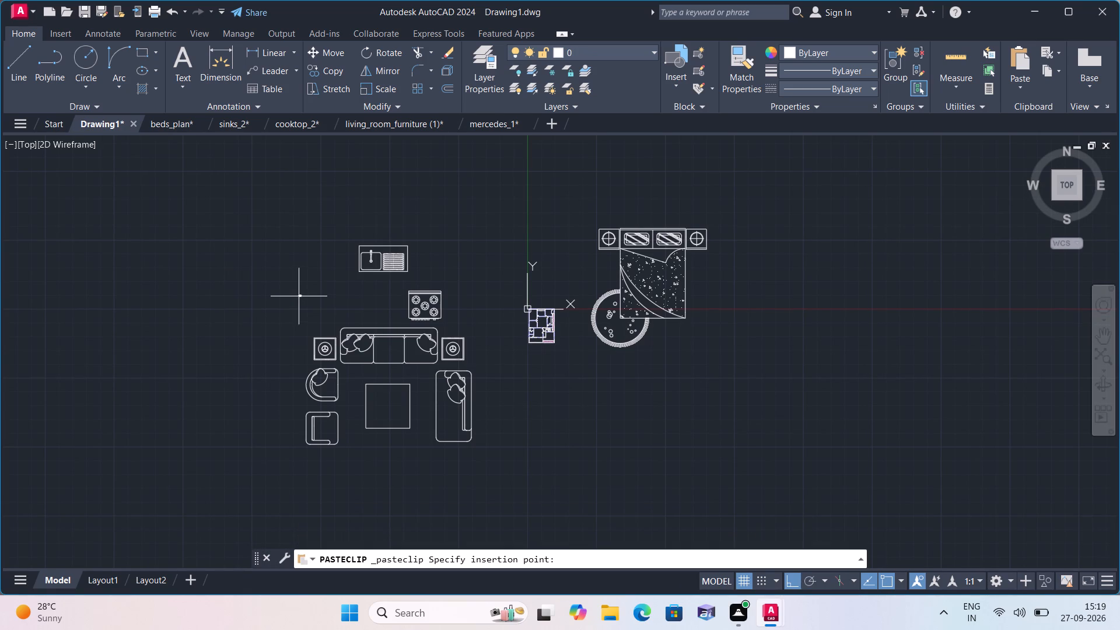
pyautogui.click(317, 303)
# Scale up the tiny pasted car freehand from a base point just east of it.
pyautogui.scroll(2, 326, 305)
pyautogui.click(327, 306)
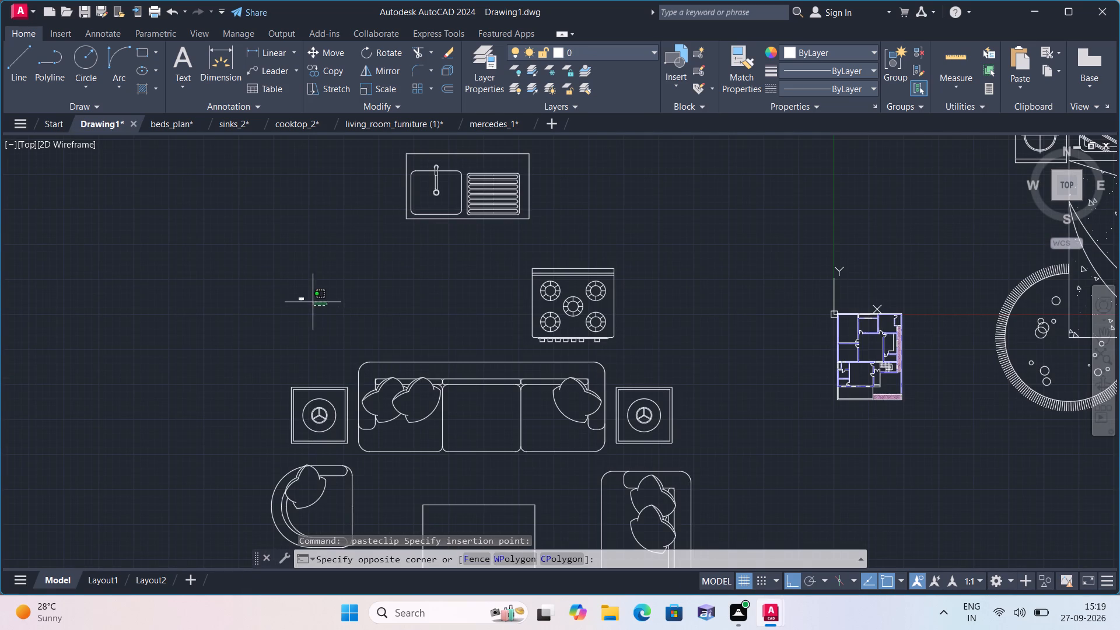
pyautogui.click(269, 269)
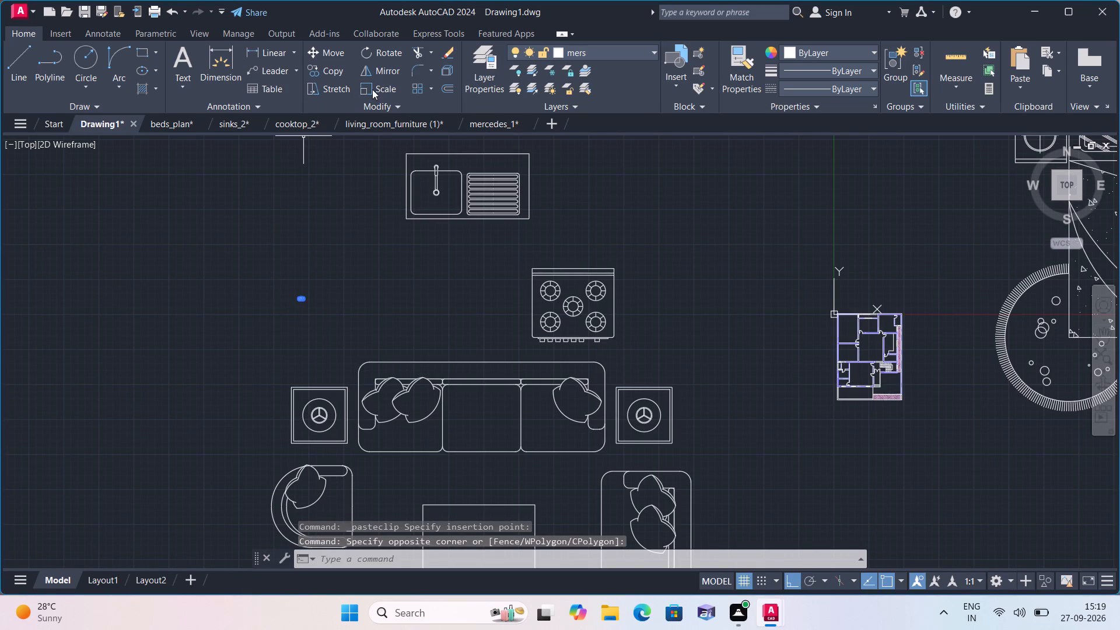
pyautogui.click(372, 89)
pyautogui.click(307, 299)
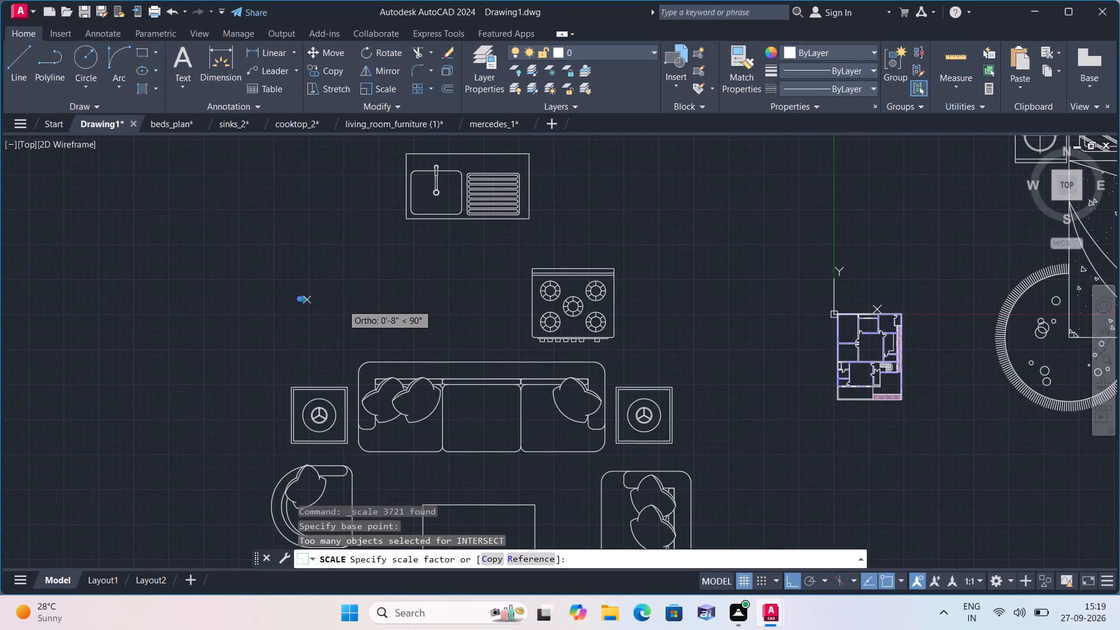
pyautogui.click(370, 310)
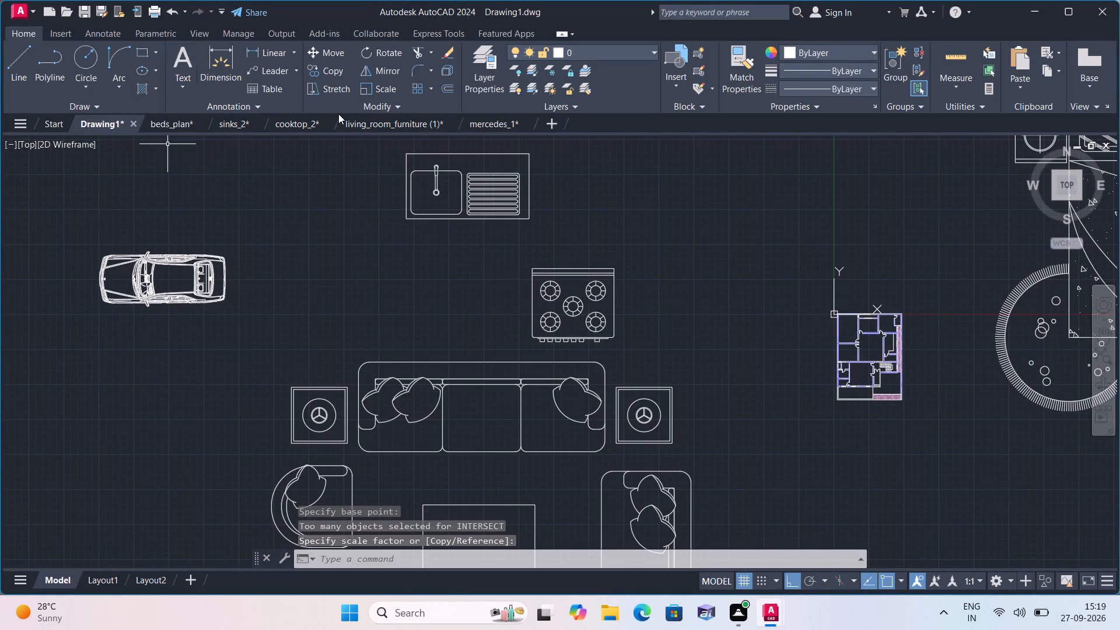
# Switch to mercedes_1.dwg and copy the top view of the easternmost SUV with the ribbed roof.
pyautogui.click(482, 123)
pyautogui.scroll(-2, 495, 108)
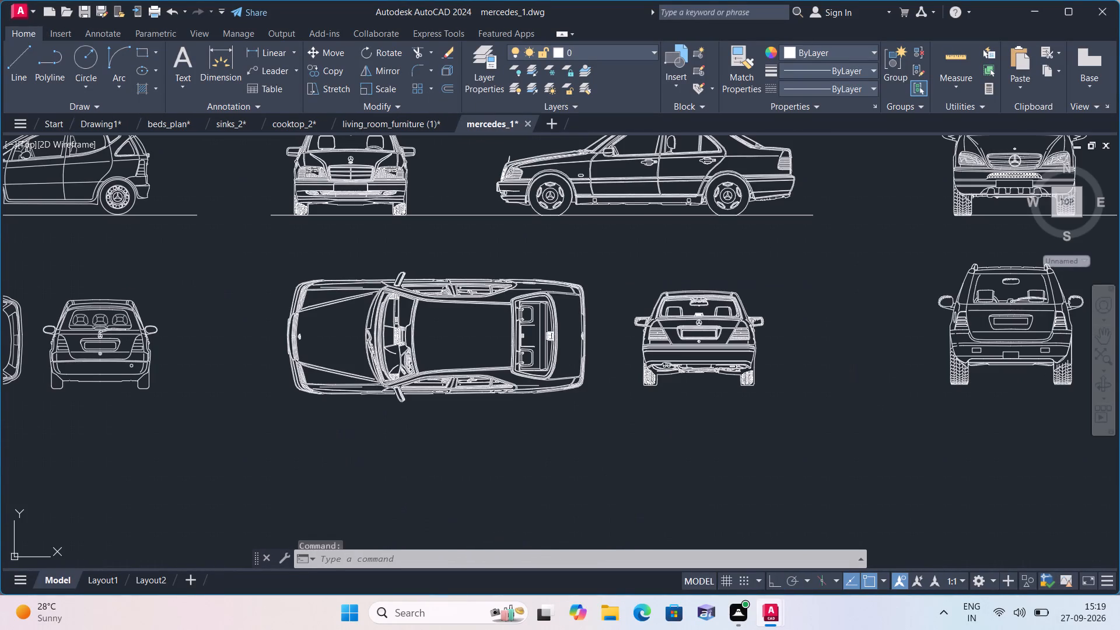
pyautogui.scroll(-1, 487, 255)
pyautogui.moveTo(332, 316); pyautogui.dragTo(365, 381, button='middle')
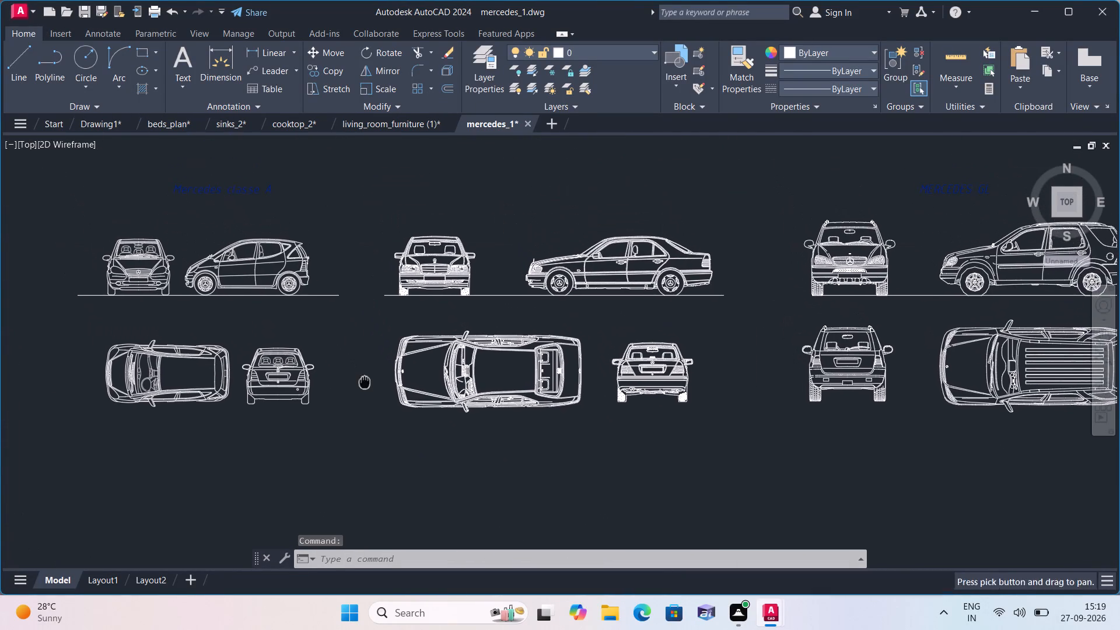
pyautogui.scroll(-1, 661, 372)
pyautogui.moveTo(530, 344); pyautogui.dragTo(355, 282, button='middle')
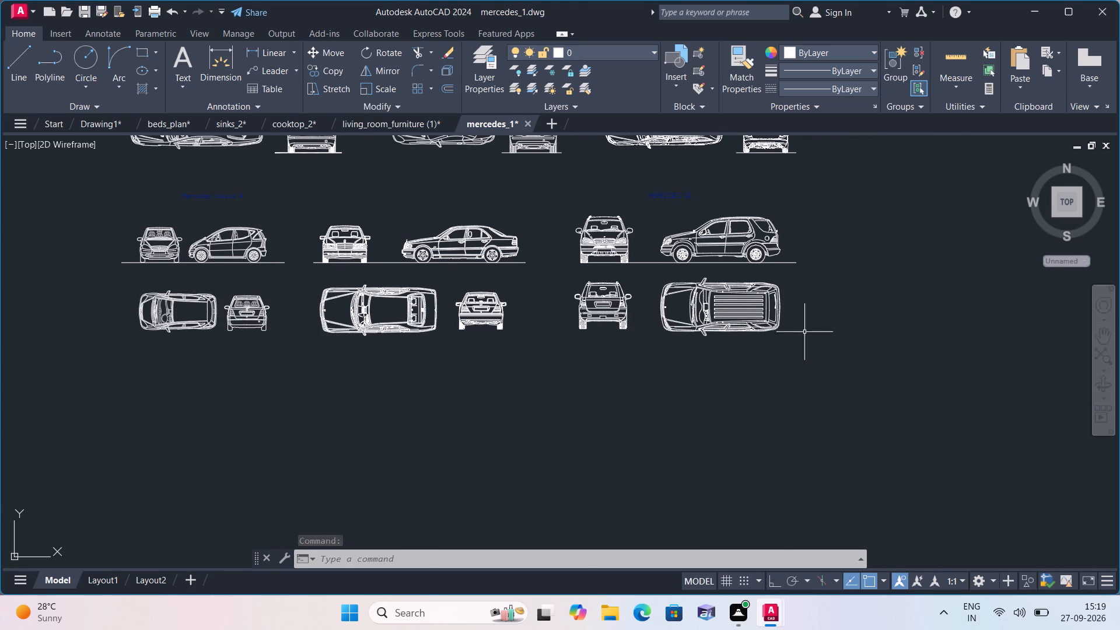
pyautogui.click(837, 368)
pyautogui.click(647, 268)
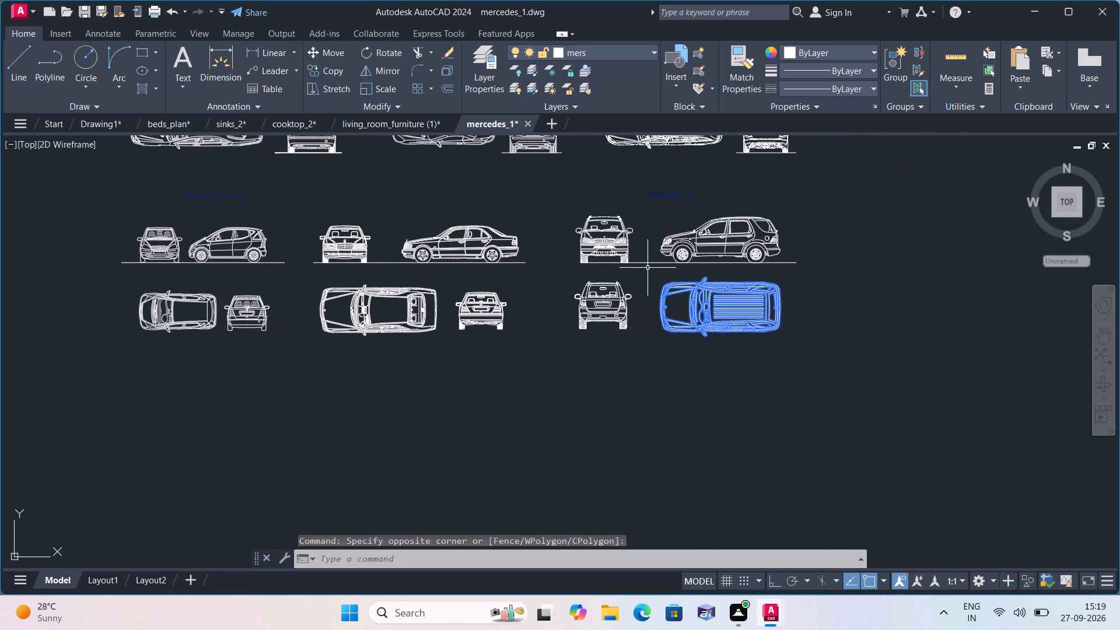
pyautogui.hotkey('ctrl', 'c')
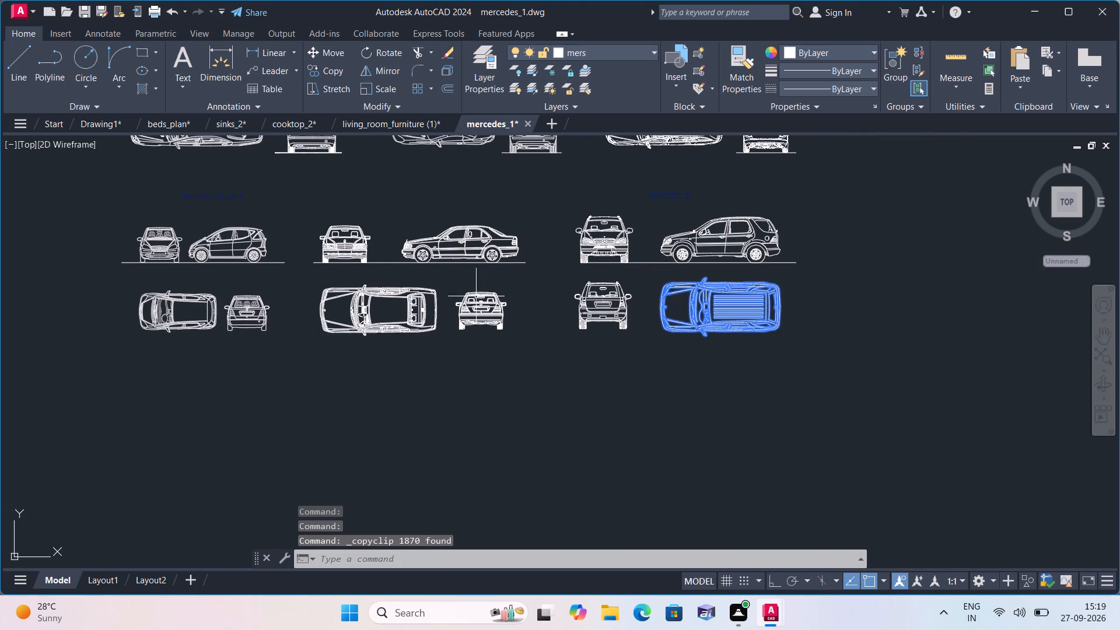
# Paste the copied SUV into Drawing1 between the sedan and the cooktop.
pyautogui.click(105, 120)
pyautogui.hotkey('ctrl', 'v')
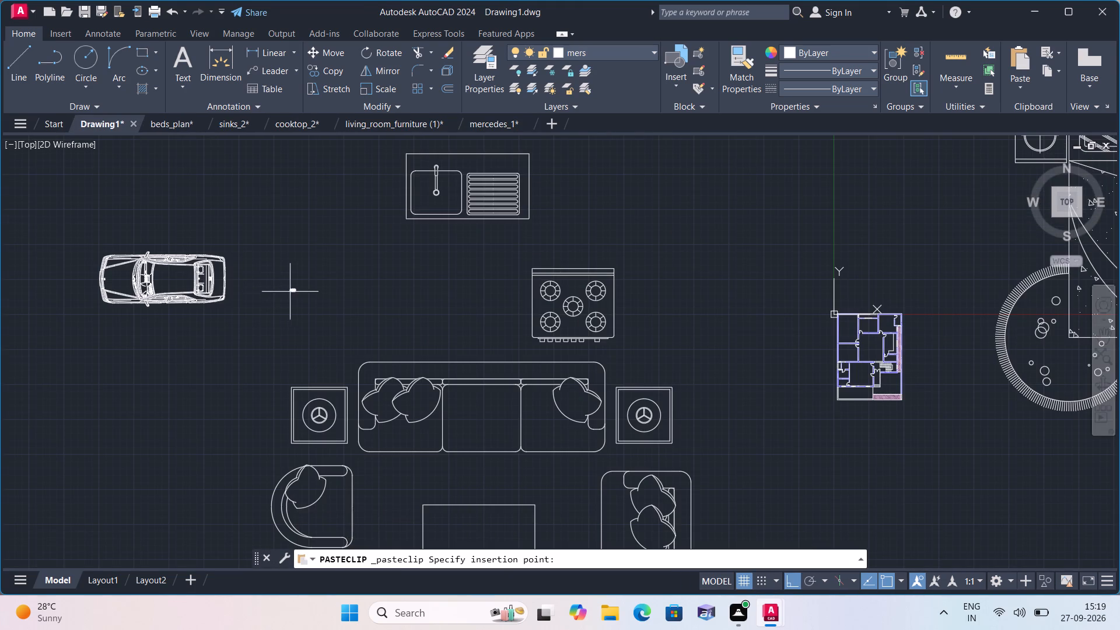
pyautogui.click(339, 286)
# Scale up the tiny pasted SUV freehand from a base point just beside it.
pyautogui.click(401, 314)
pyautogui.click(312, 246)
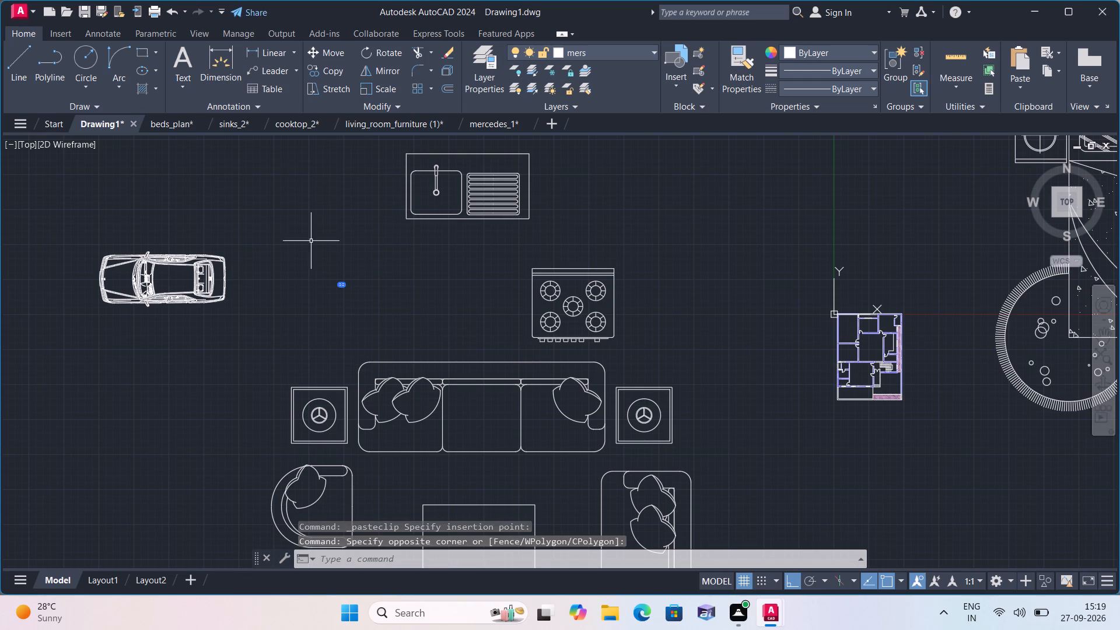
pyautogui.click(383, 88)
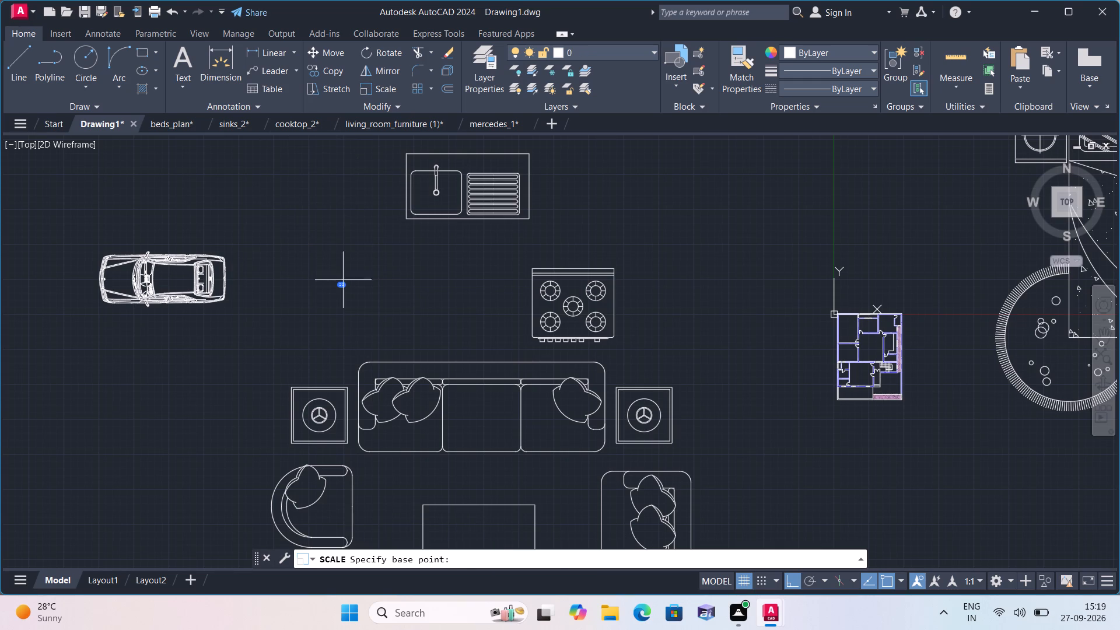
pyautogui.click(344, 290)
pyautogui.click(404, 306)
# Switch to sinks_2.dwg and copy the square single-bowl sink in the bottom row.
pyautogui.scroll(-1, 400, 303)
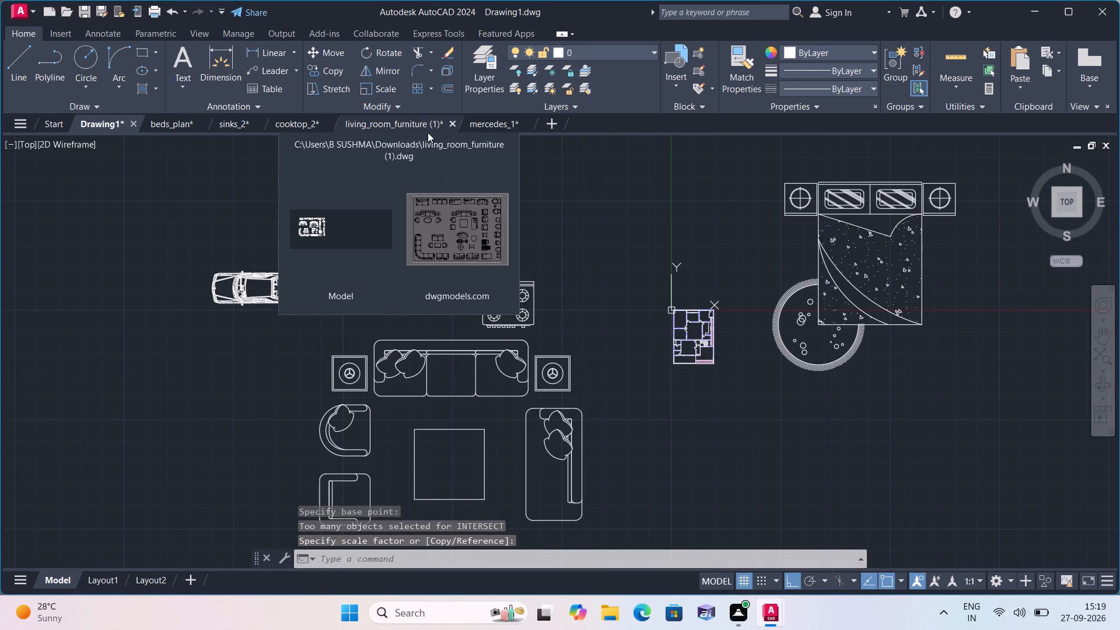
pyautogui.click(232, 124)
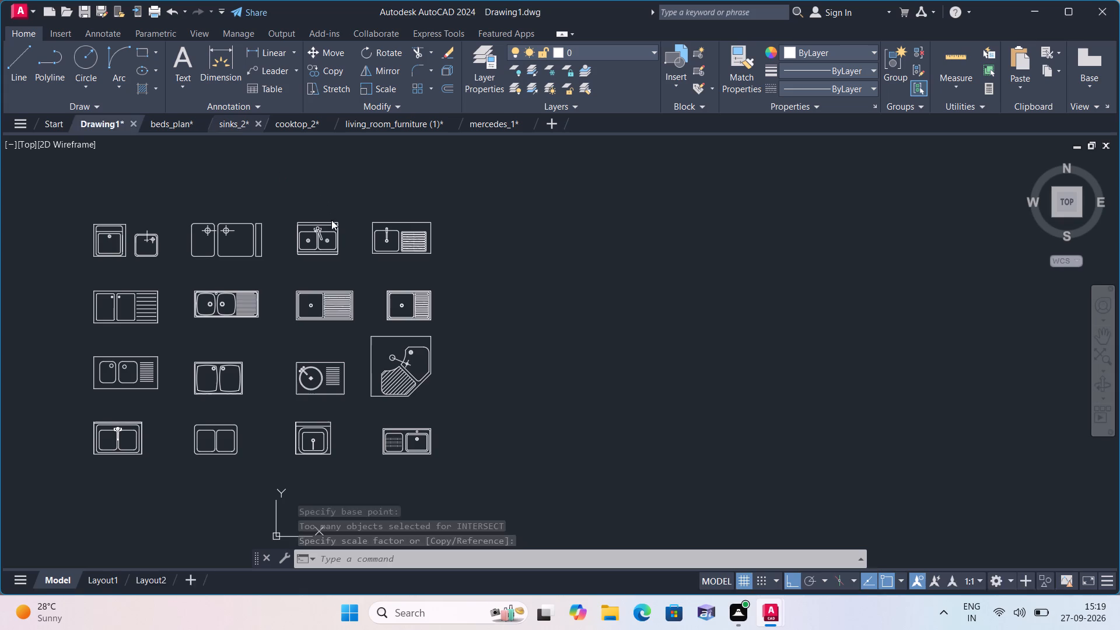
pyautogui.moveTo(303, 292); pyautogui.dragTo(328, 221, button='middle')
pyautogui.click(370, 398)
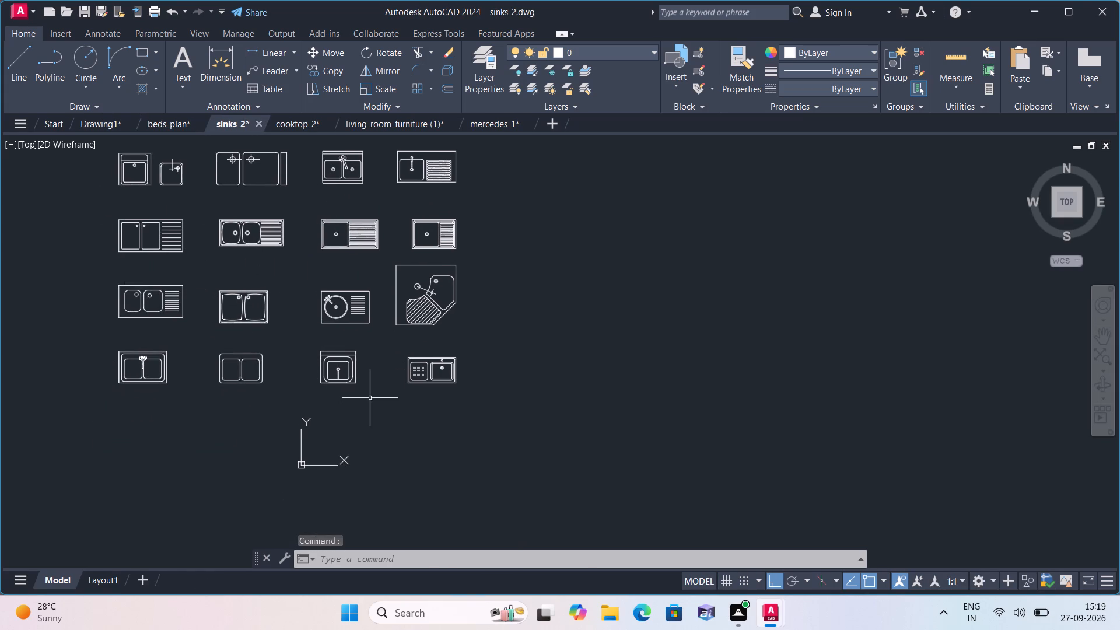
pyautogui.click(291, 331)
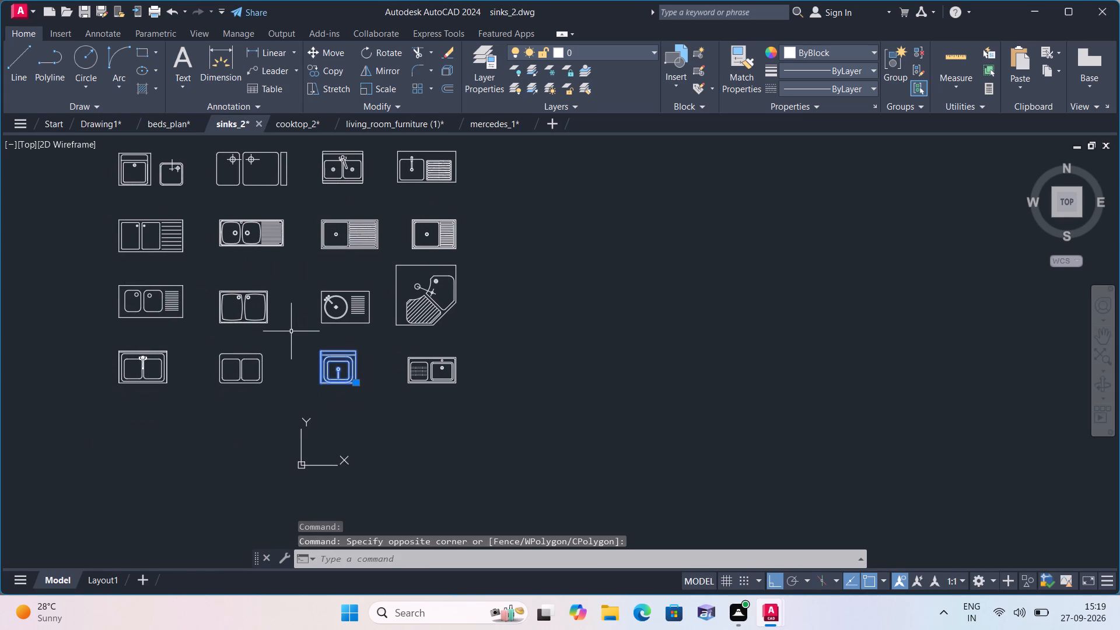
pyautogui.press('c')
pyautogui.press('BackSpace')
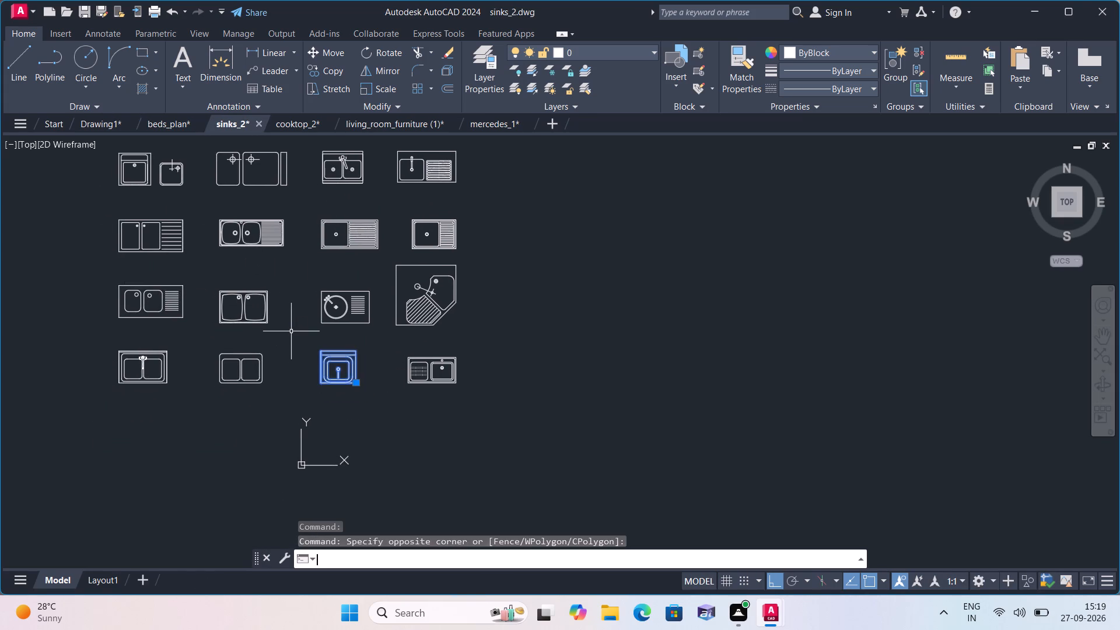
pyautogui.hotkey('ctrl', 'c')
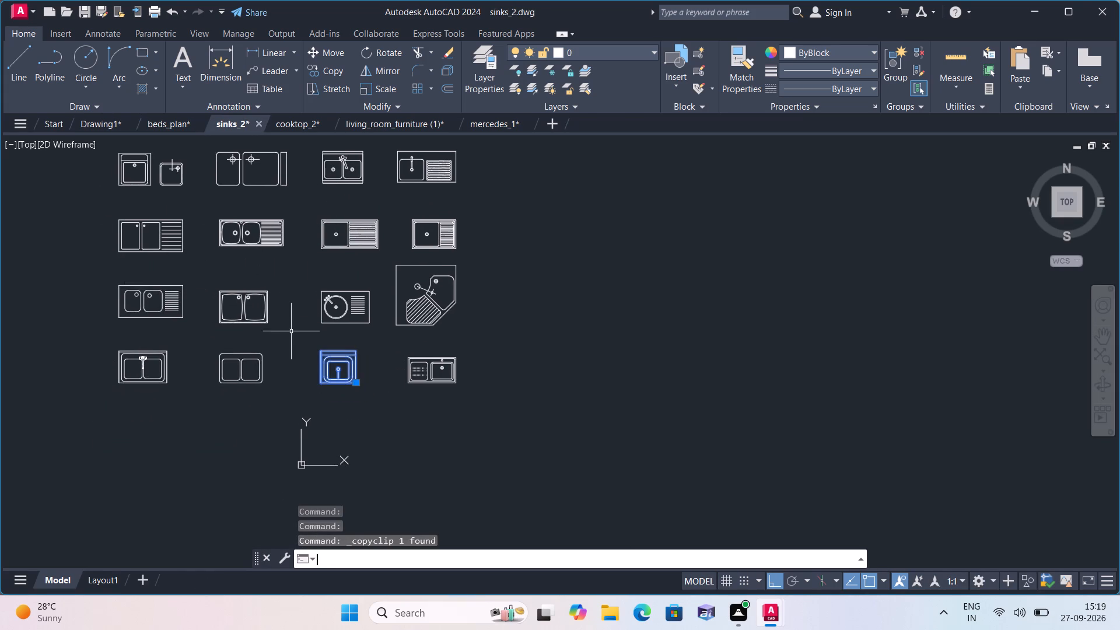
# Paste the copied single-bowl sink into Drawing1 between the sedan and the cooktop.
pyautogui.click(108, 117)
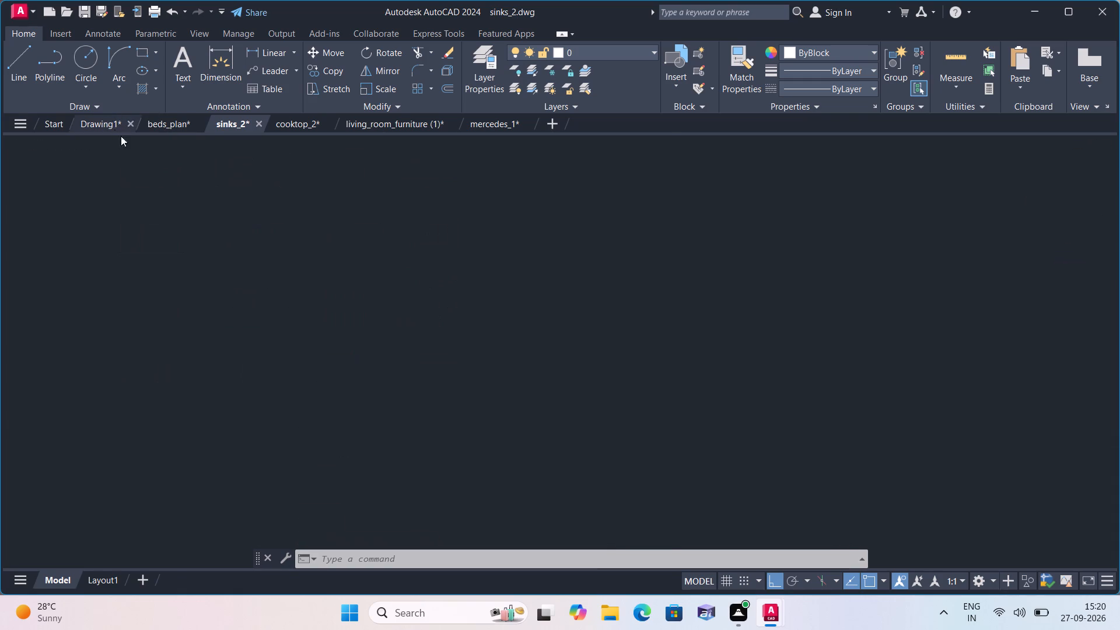
pyautogui.hotkey('ctrl', 'v')
pyautogui.click(330, 318)
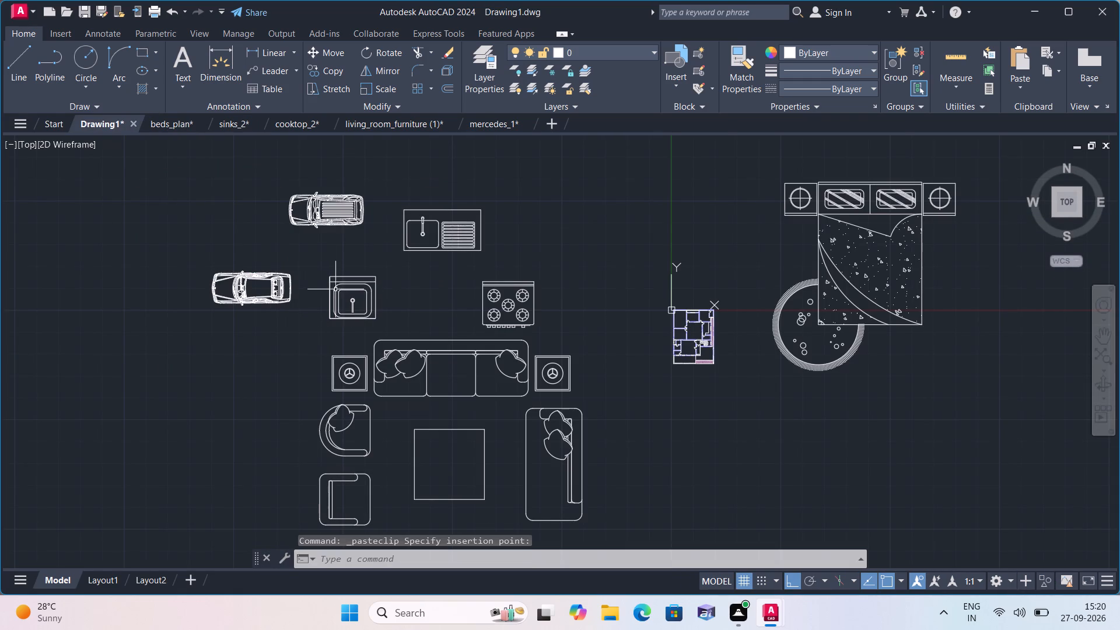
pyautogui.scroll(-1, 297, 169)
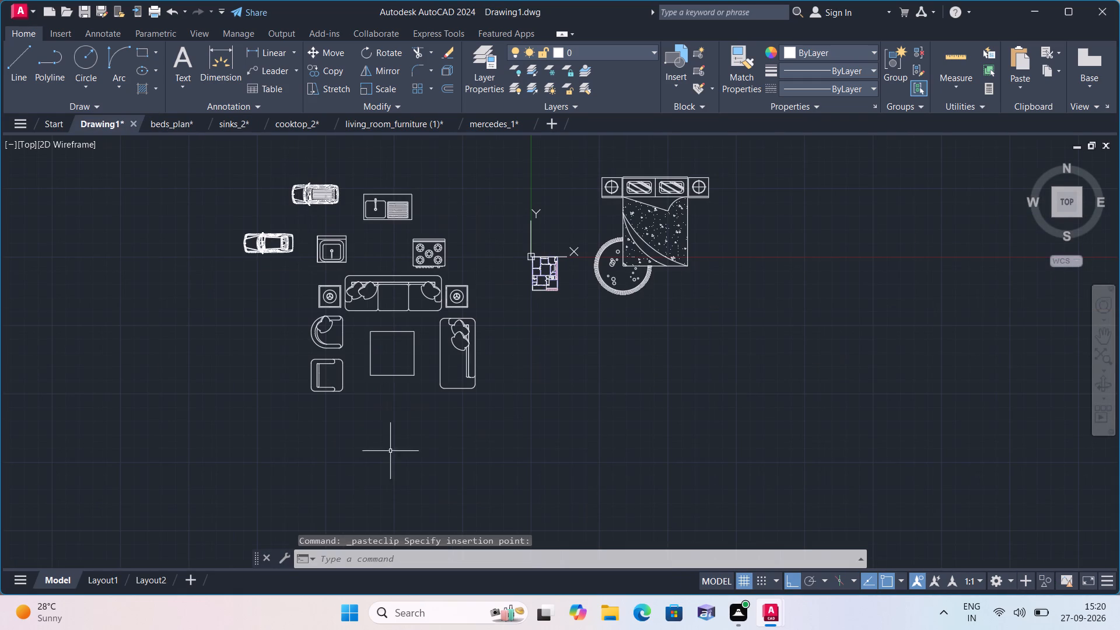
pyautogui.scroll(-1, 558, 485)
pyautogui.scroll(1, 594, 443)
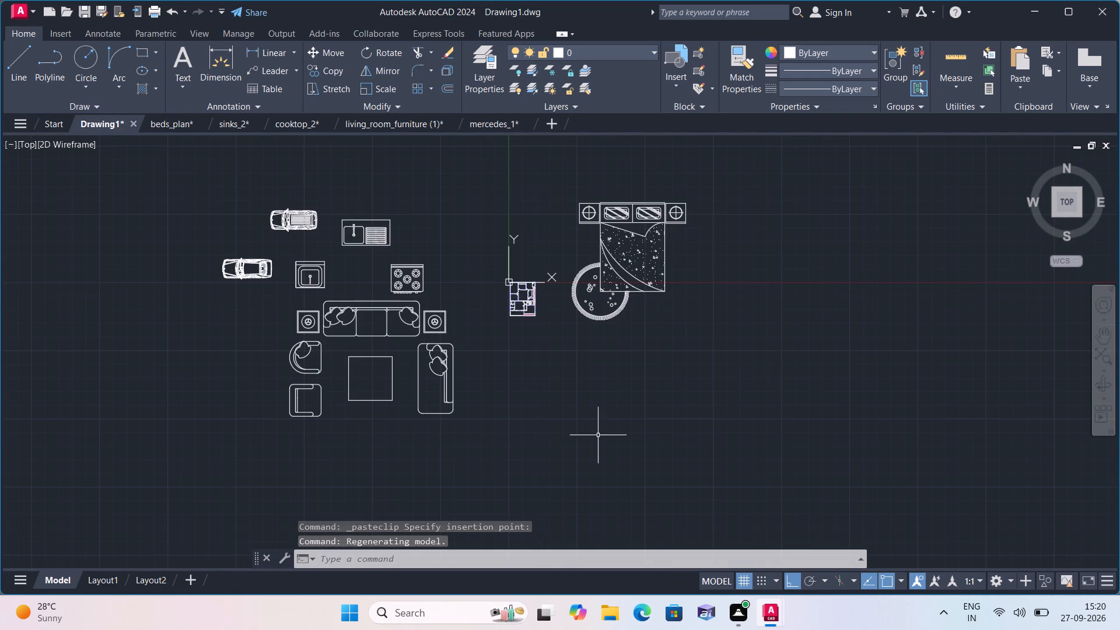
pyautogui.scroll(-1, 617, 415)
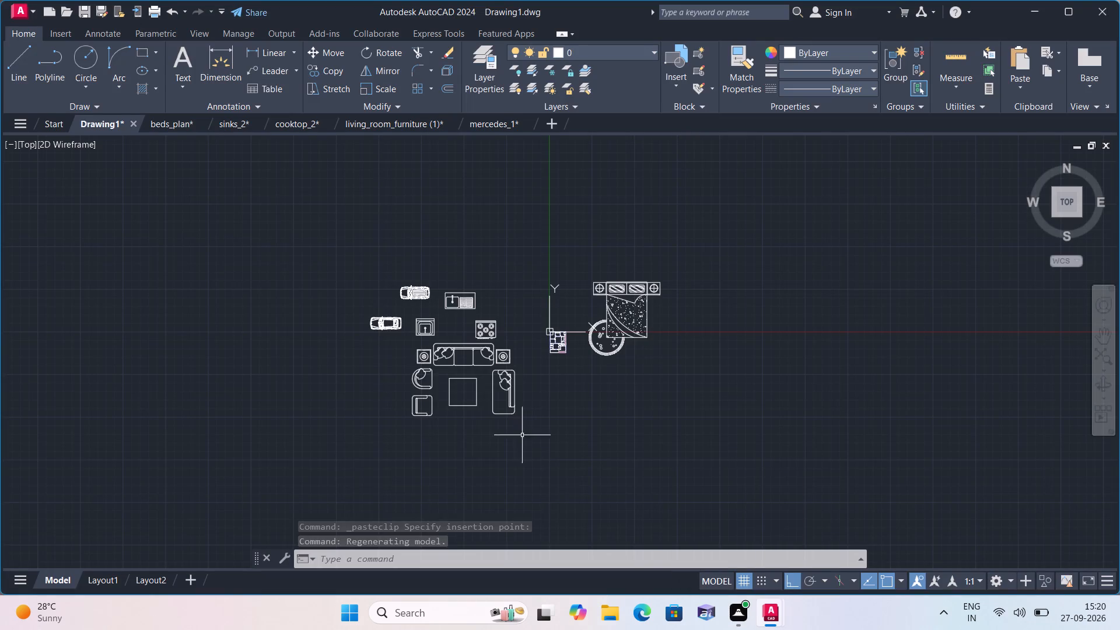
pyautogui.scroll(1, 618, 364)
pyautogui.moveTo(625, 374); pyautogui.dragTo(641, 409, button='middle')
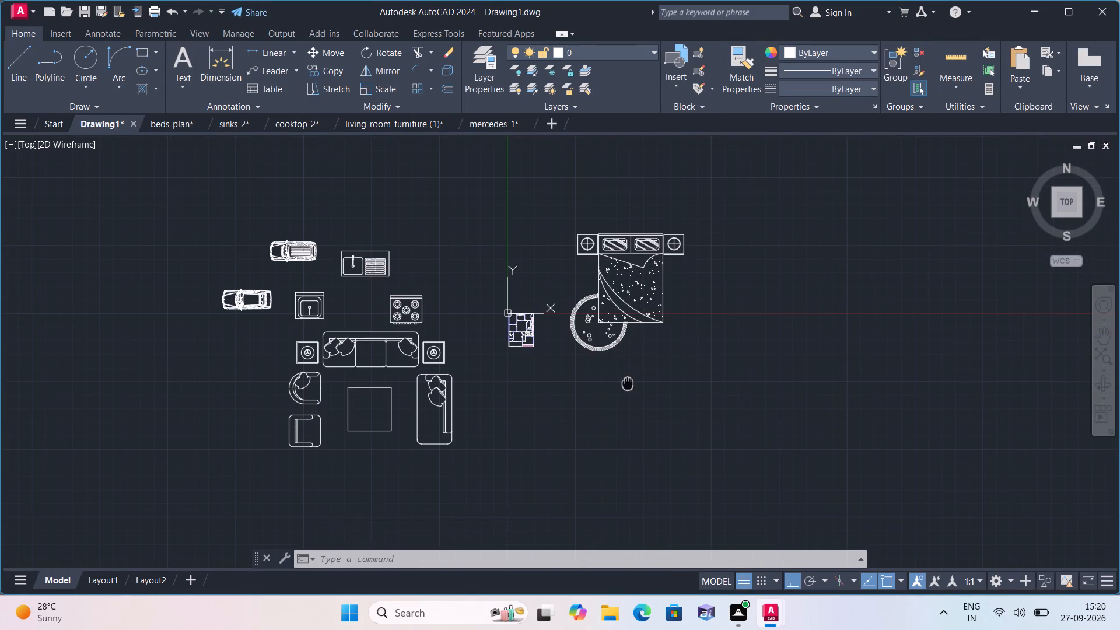
# Copy the double bed with its nightstands and round rug horizontally into the empty space east of the original.
pyautogui.scroll(-1, 698, 418)
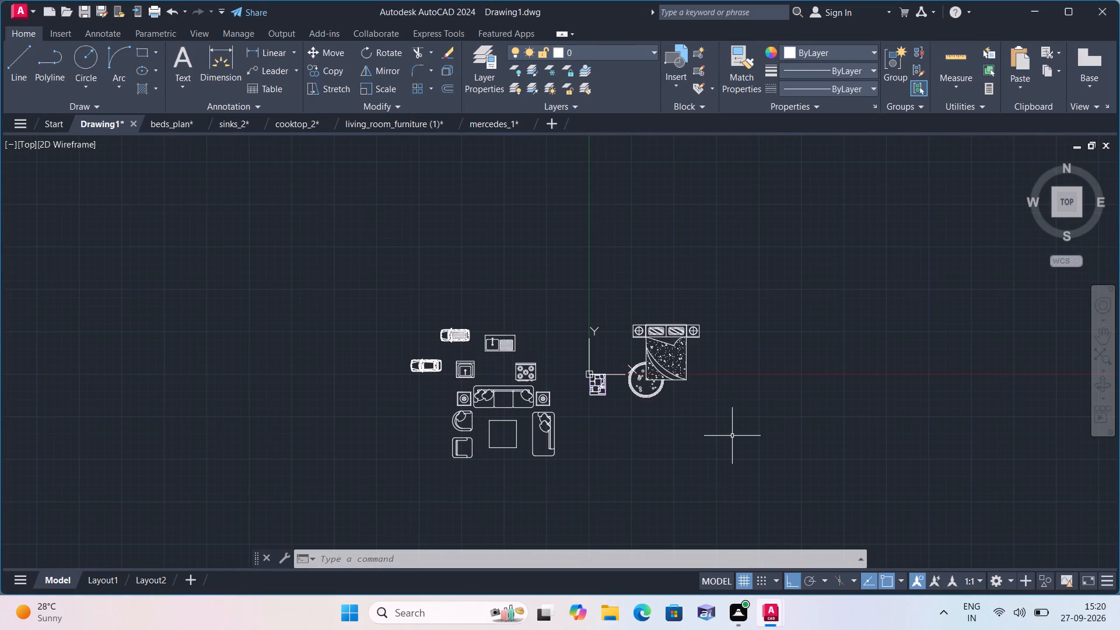
pyautogui.click(732, 436)
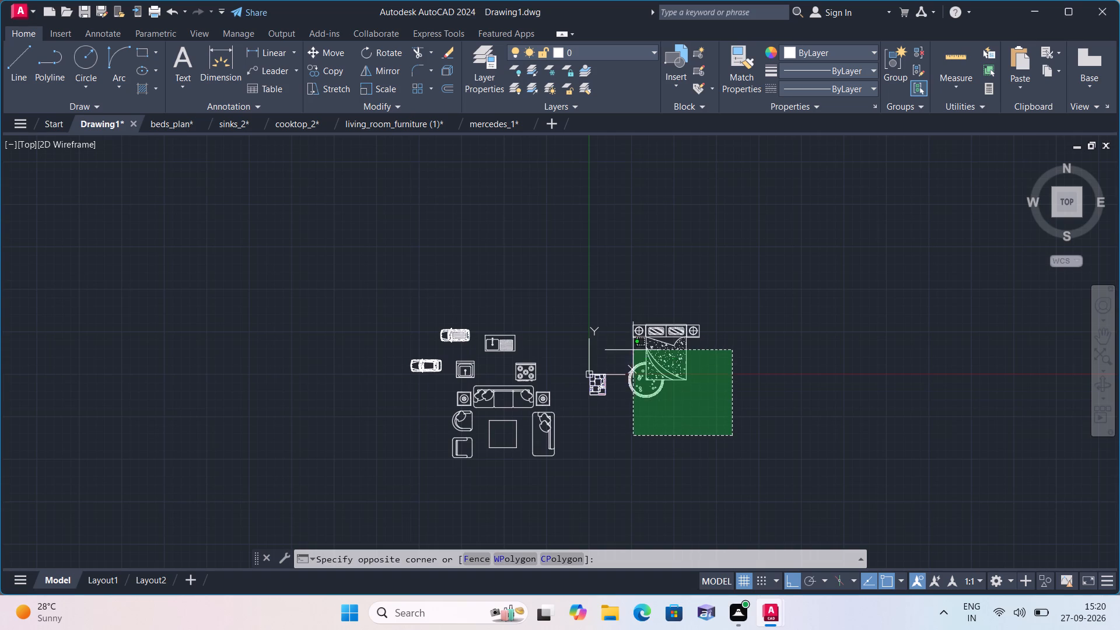
pyautogui.scroll(2, 621, 324)
pyautogui.click(617, 287)
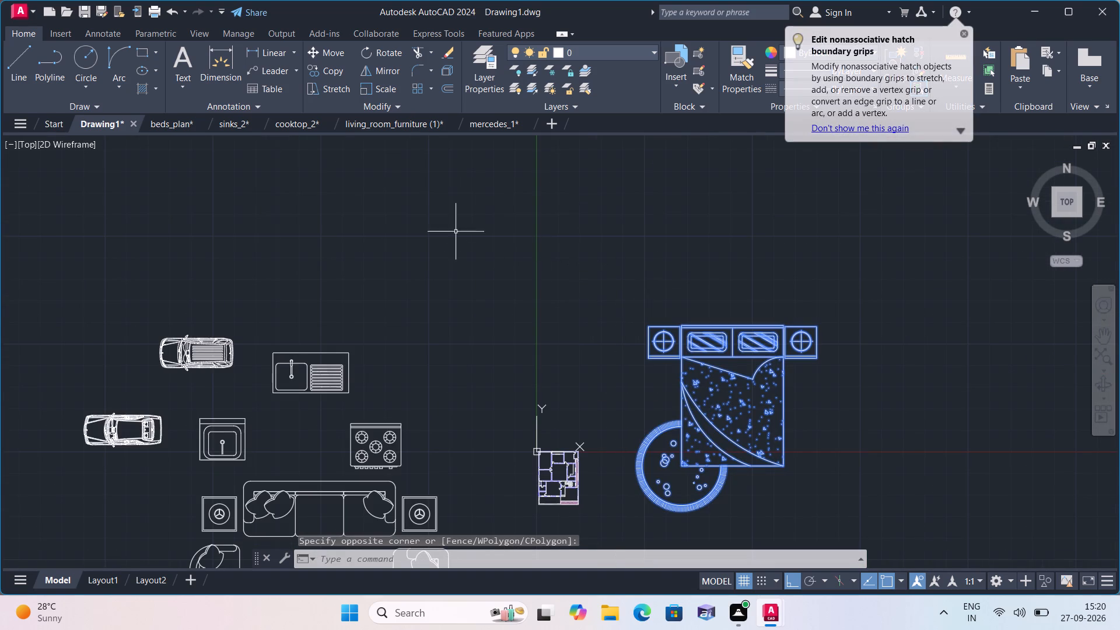
pyautogui.click(324, 72)
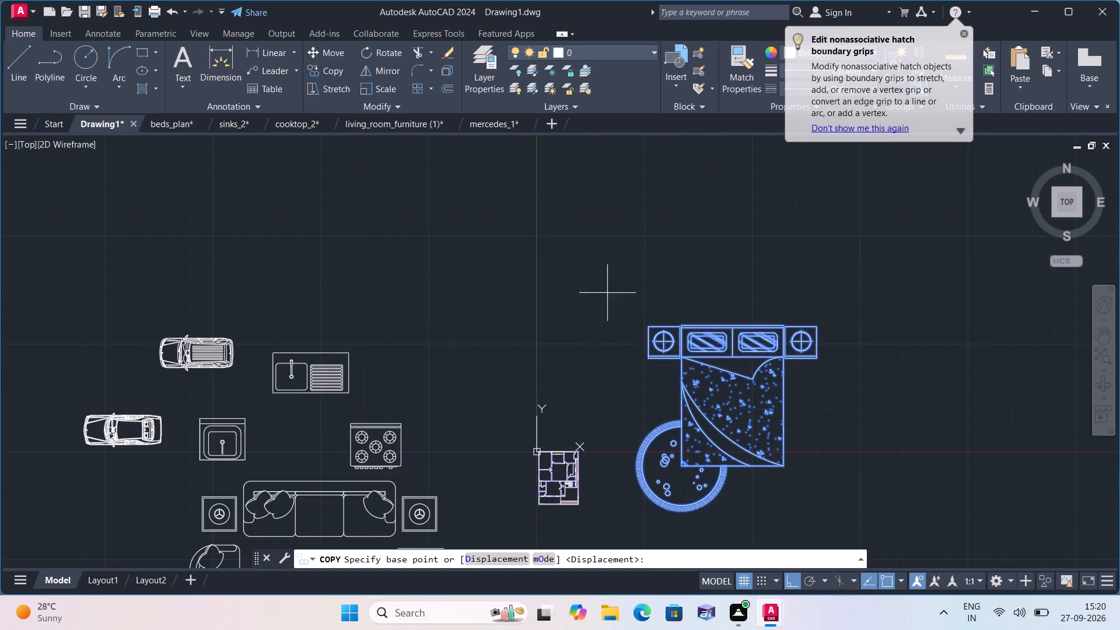
pyautogui.click(734, 358)
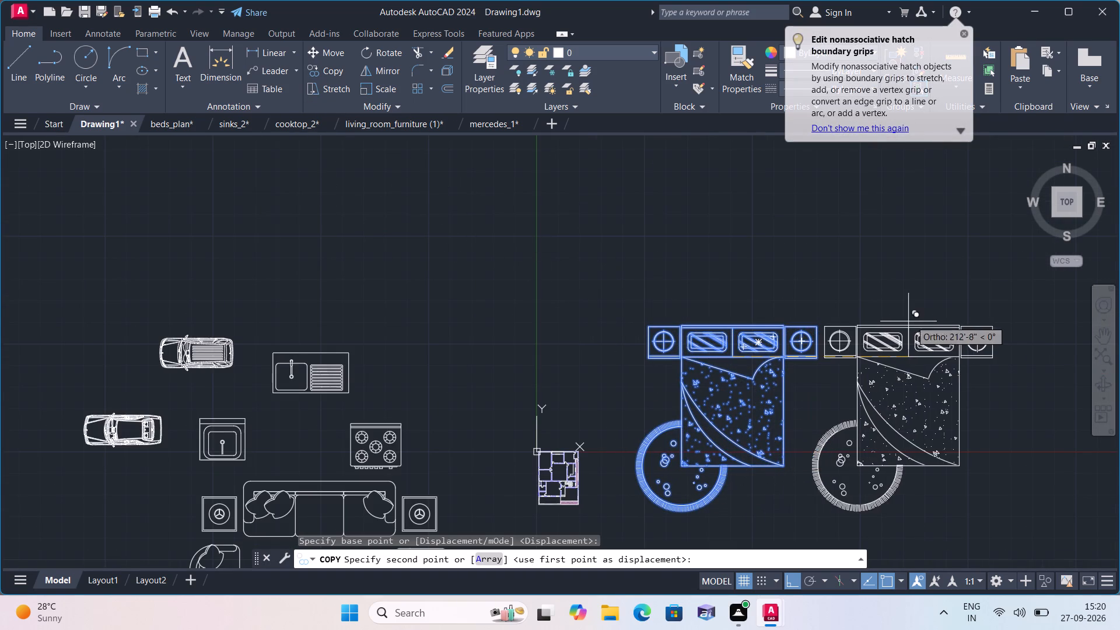
pyautogui.click(1007, 314)
pyautogui.press('Escape')
# Rotate the new bed copy 90° counterclockwise about a point on the bed so its headboard faces west.
pyautogui.scroll(-1, 1007, 314)
pyautogui.moveTo(976, 324); pyautogui.dragTo(870, 322, button='middle')
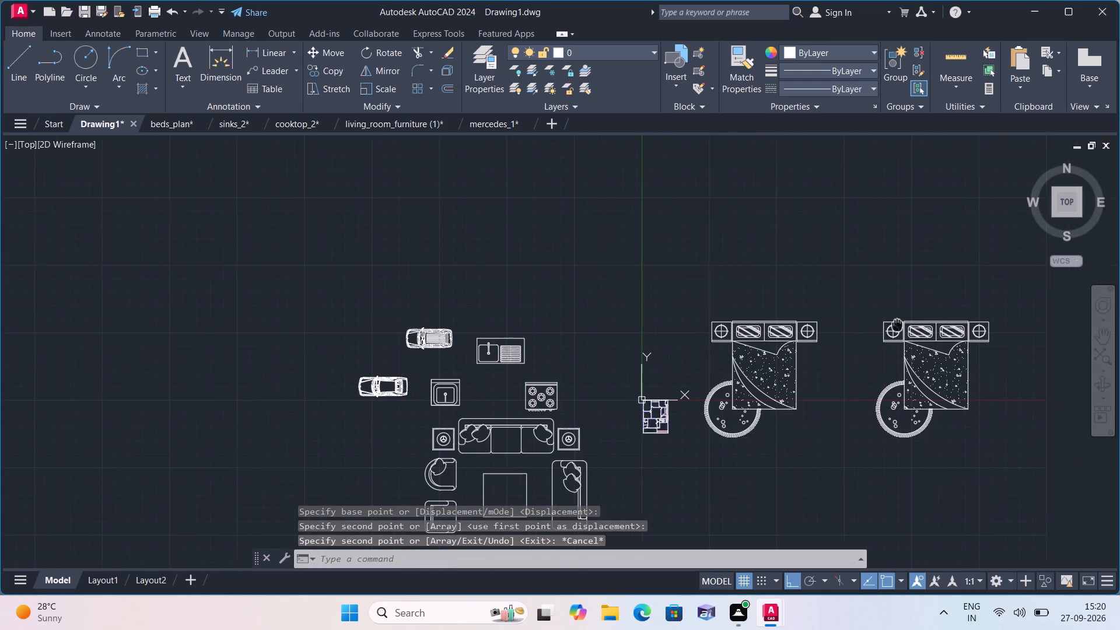
pyautogui.moveTo(870, 322); pyautogui.dragTo(852, 322, button='middle')
pyautogui.click(960, 477)
pyautogui.click(810, 289)
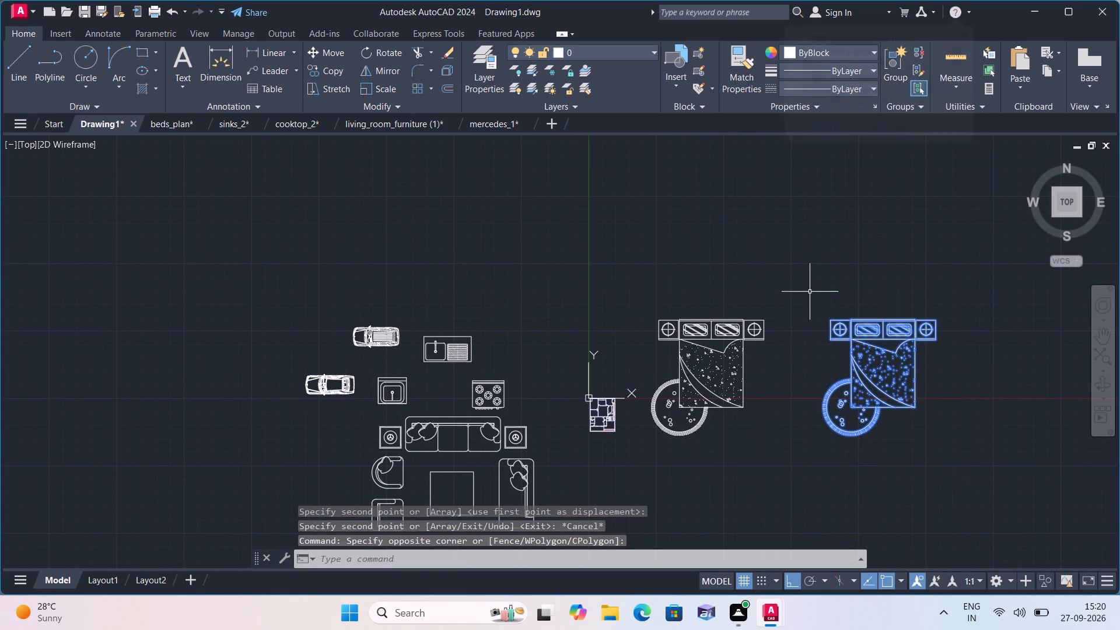
pyautogui.click(384, 56)
pyautogui.click(876, 362)
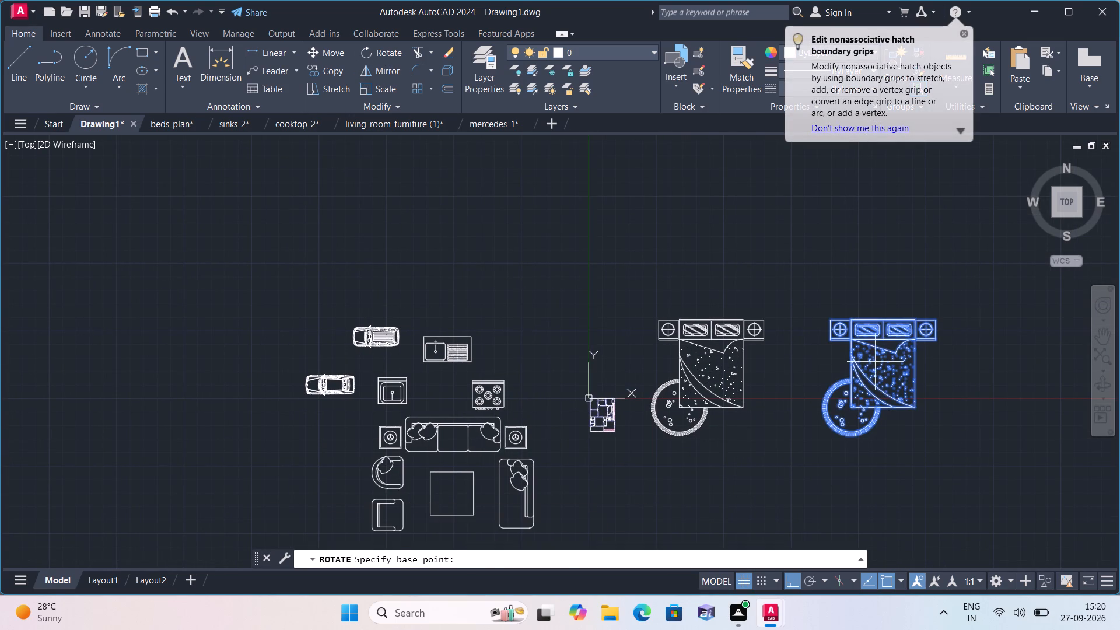
pyautogui.click(888, 249)
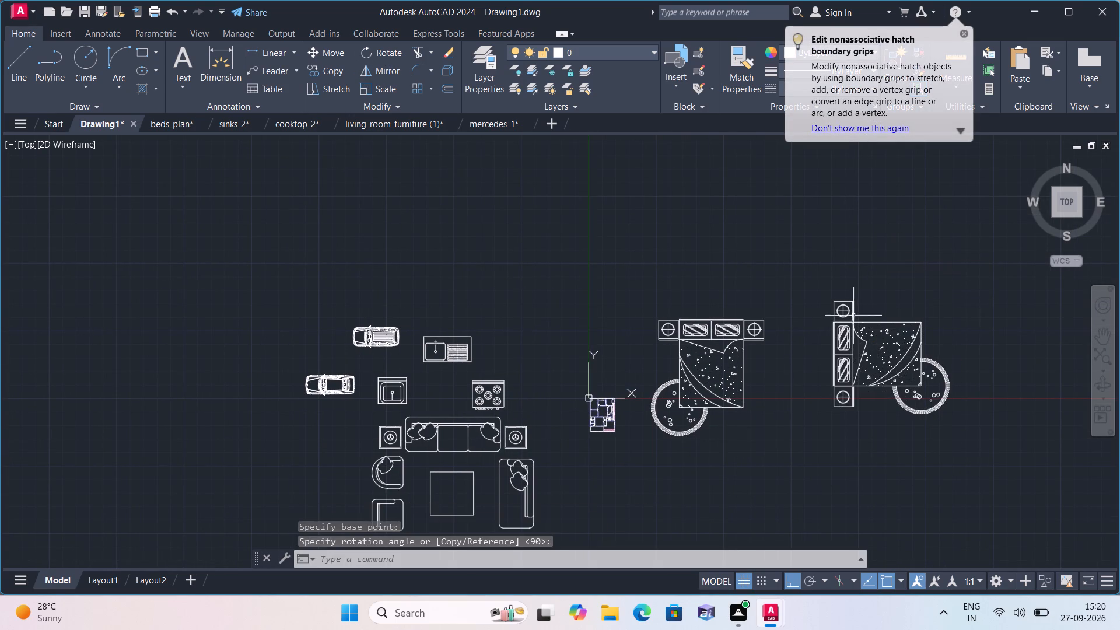
# Rotate the sedan 90° clockwise about a point on its body so its front faces north.
pyautogui.scroll(3, 335, 422)
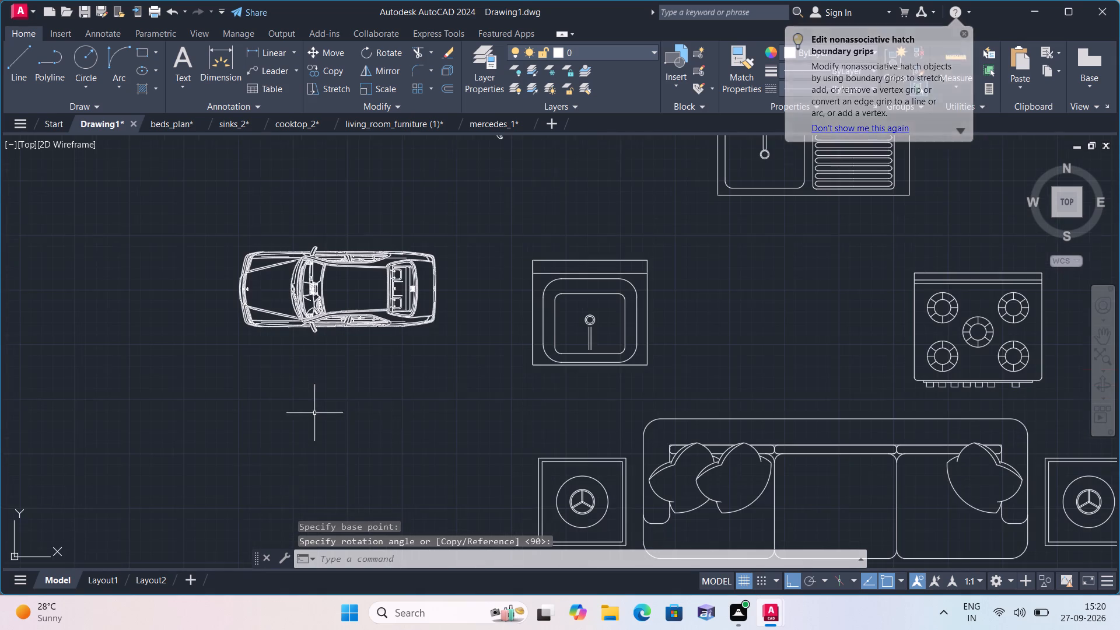
pyautogui.moveTo(452, 388); pyautogui.dragTo(452, 383)
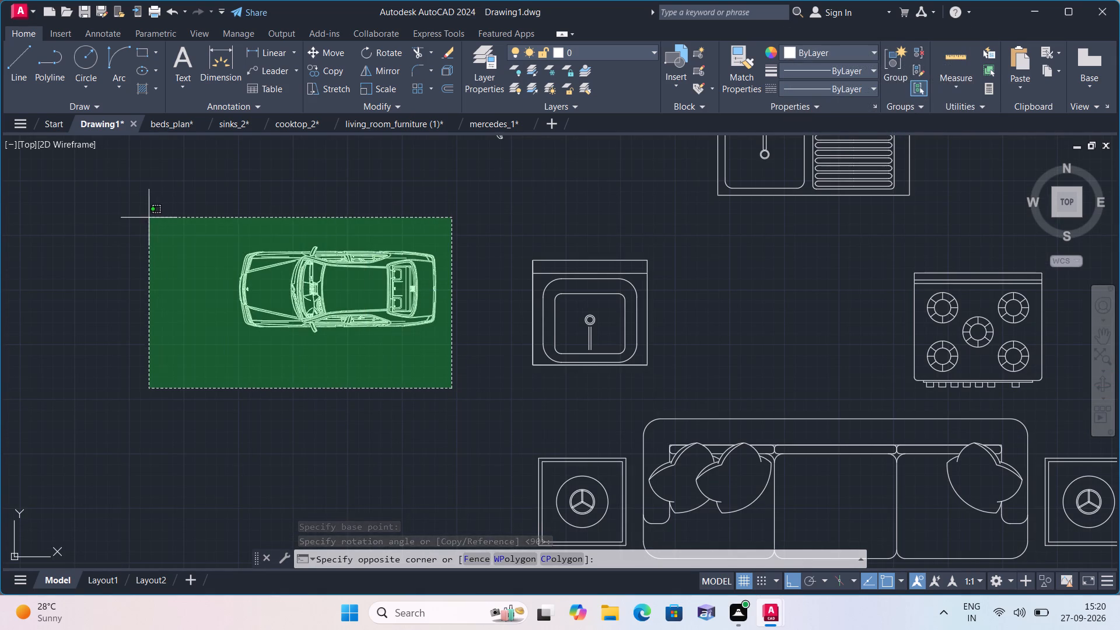
pyautogui.click(144, 218)
pyautogui.click(373, 55)
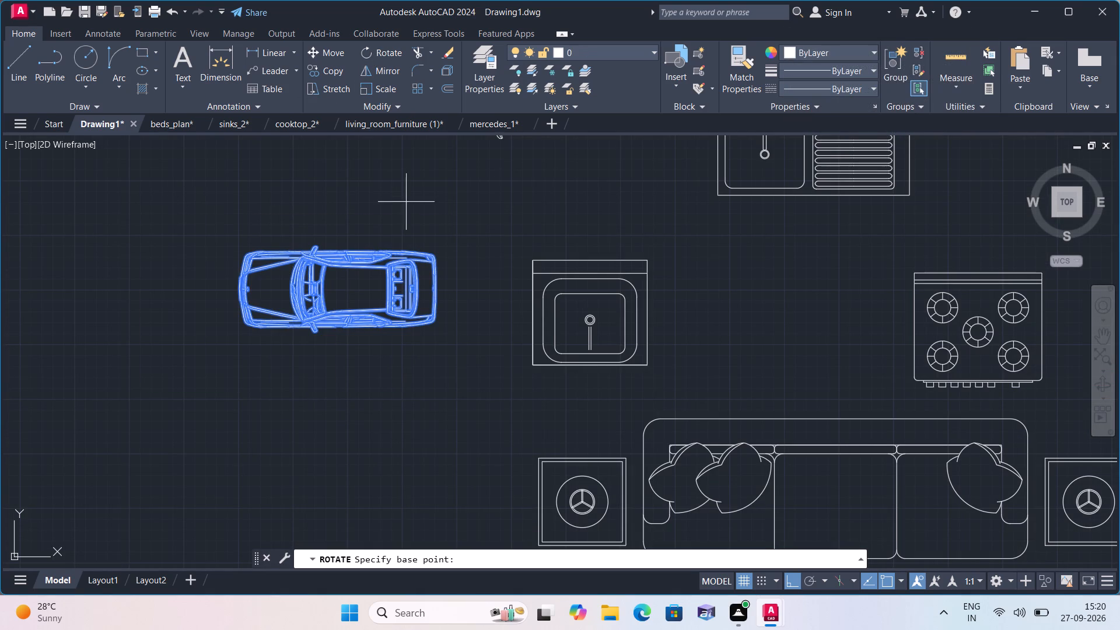
pyautogui.moveTo(376, 273); pyautogui.dragTo(376, 287)
pyautogui.click(367, 383)
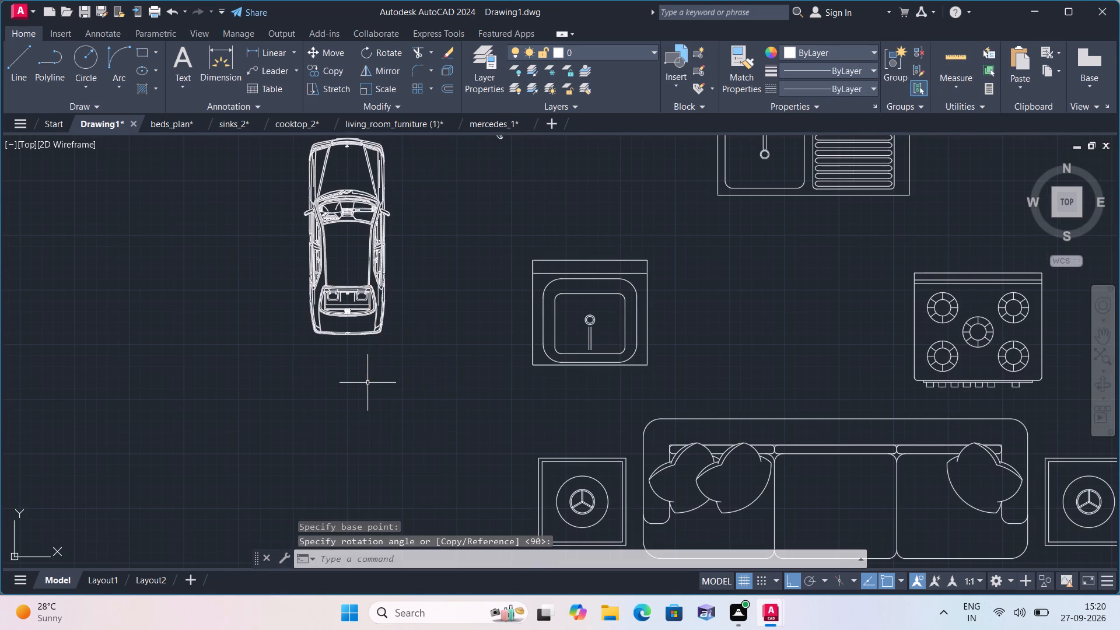
# Rotate the SUV 90° clockwise about a point on its body so its front faces north.
pyautogui.moveTo(370, 312); pyautogui.dragTo(383, 457, button='middle')
pyautogui.scroll(-2, 381, 472)
pyautogui.scroll(2, 478, 424)
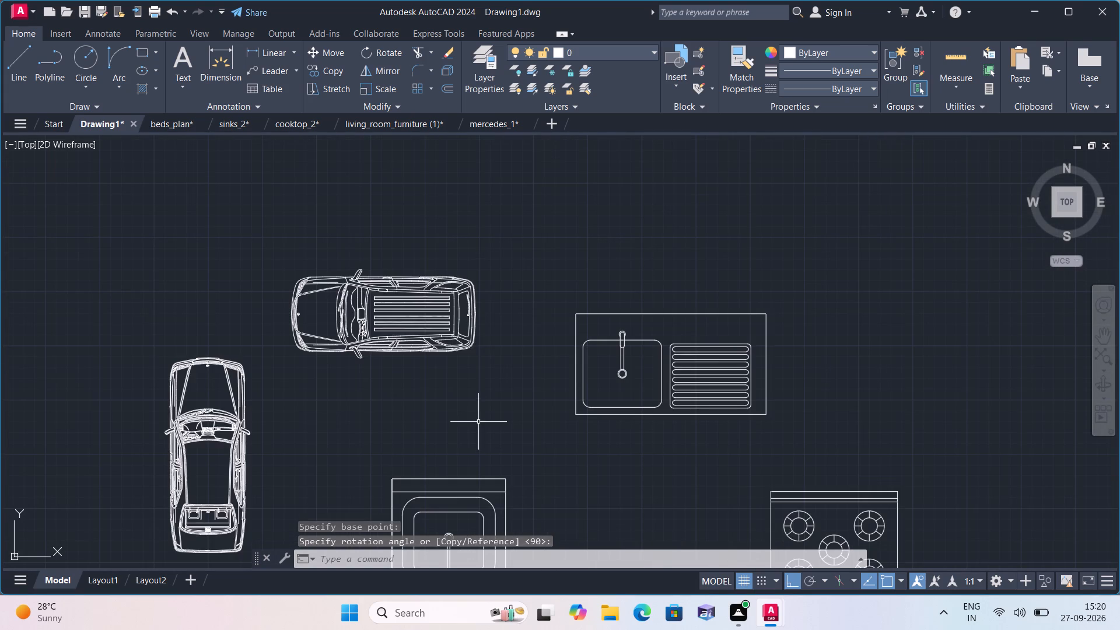
pyautogui.click(478, 422)
pyautogui.click(267, 231)
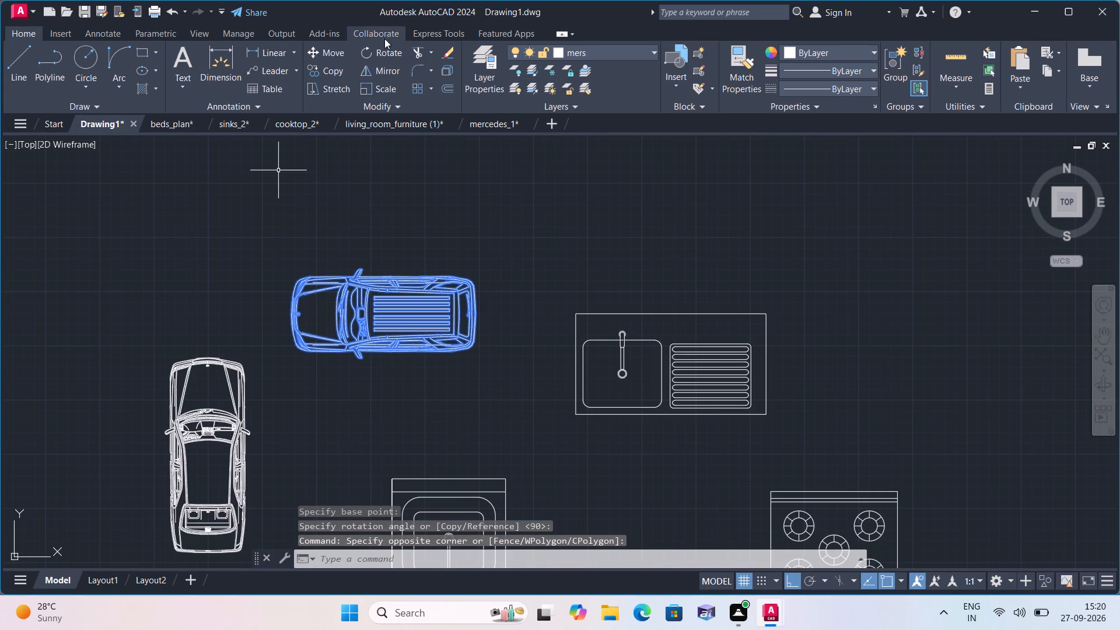
pyautogui.click(389, 47)
pyautogui.click(405, 313)
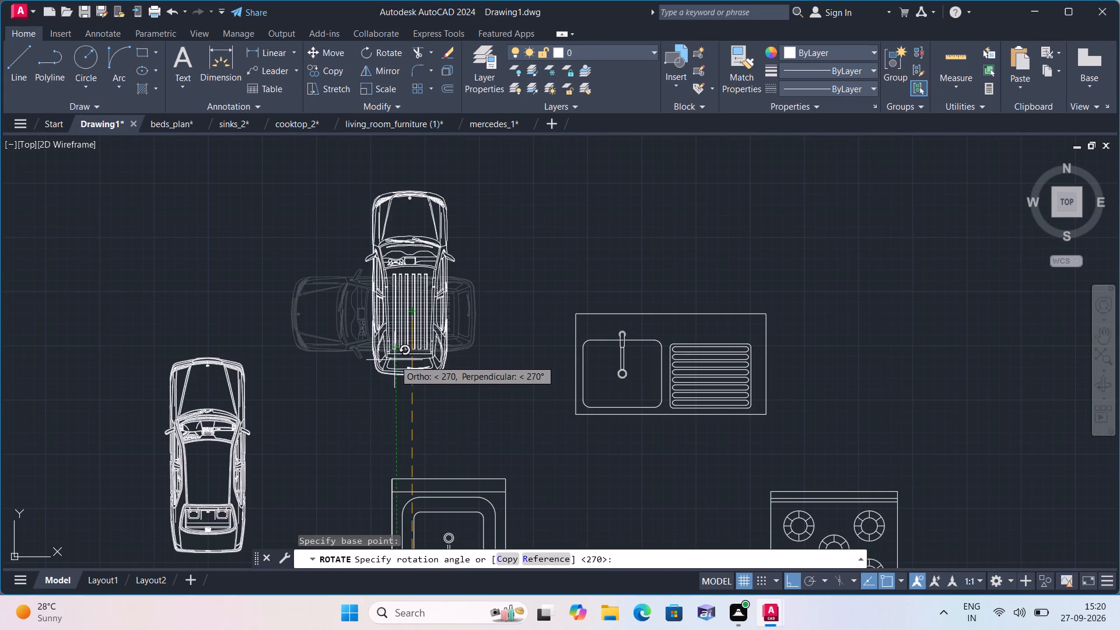
pyautogui.click(394, 369)
# Rotate the sink with drainboard 90° clockwise about a point on it so the bowl lies north and the faucet east.
pyautogui.scroll(-1, 430, 399)
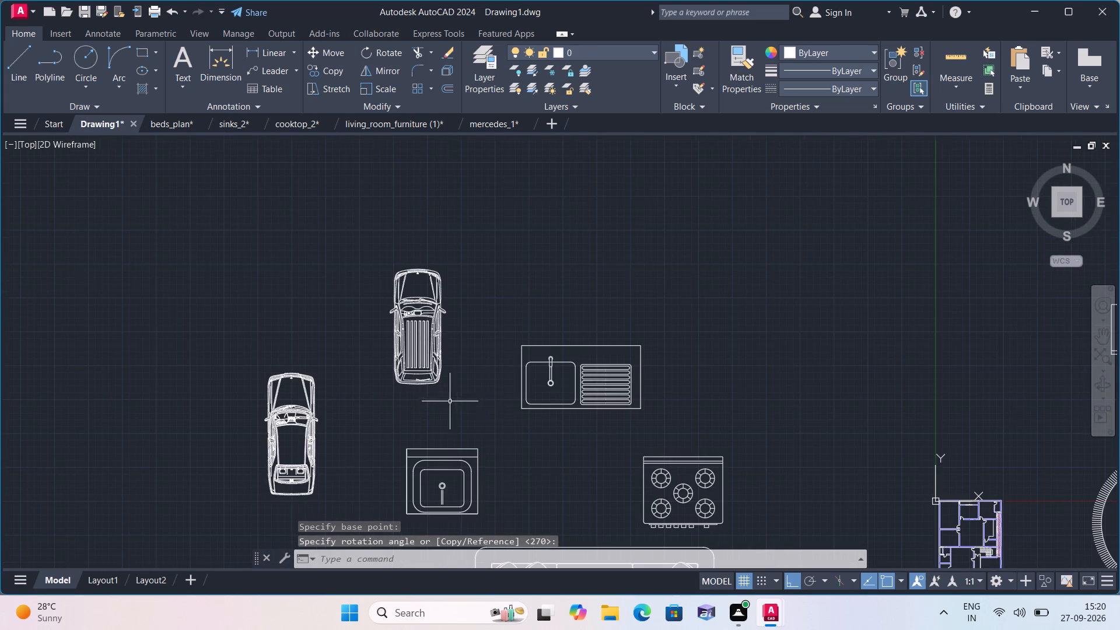
pyautogui.scroll(1, 618, 428)
pyautogui.click(687, 428)
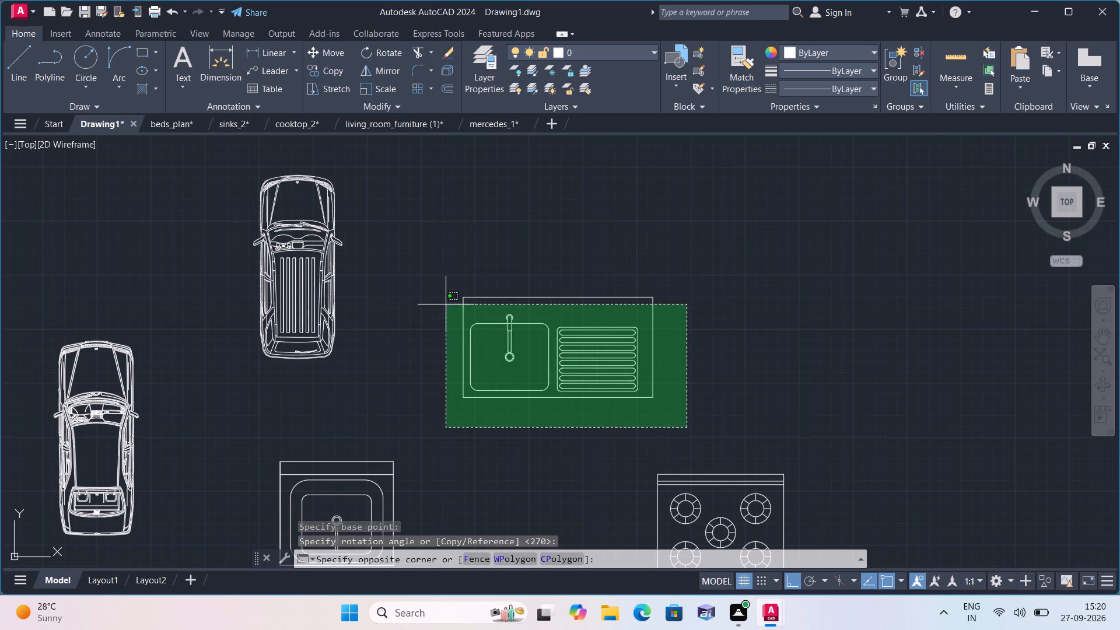
pyautogui.click(444, 284)
pyautogui.moveTo(387, 54); pyautogui.dragTo(391, 80)
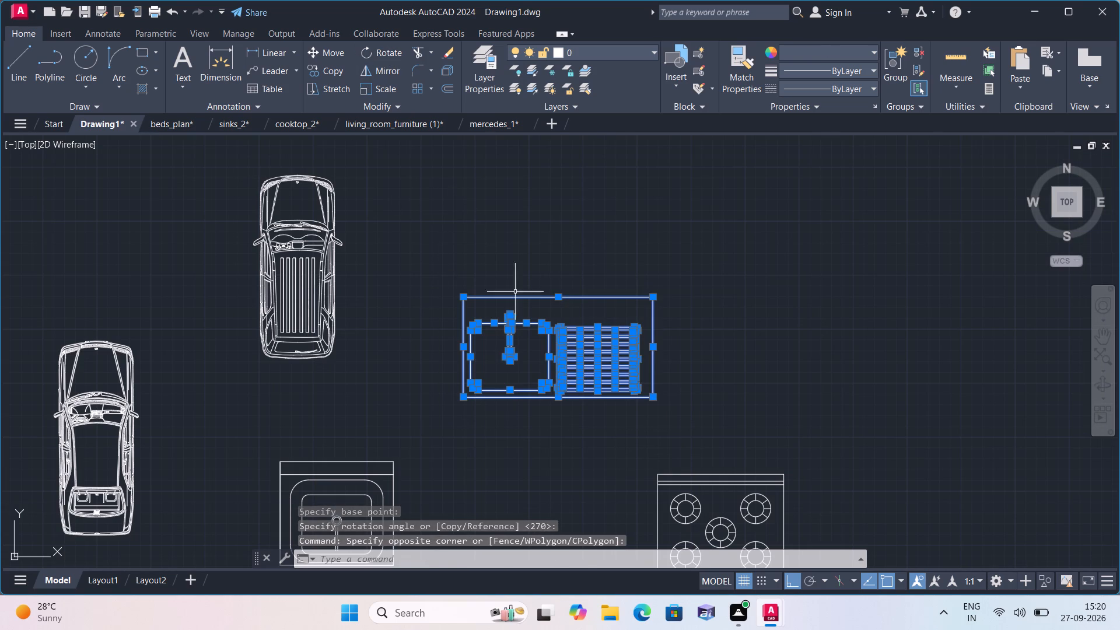
pyautogui.click(566, 317)
pyautogui.click(520, 234)
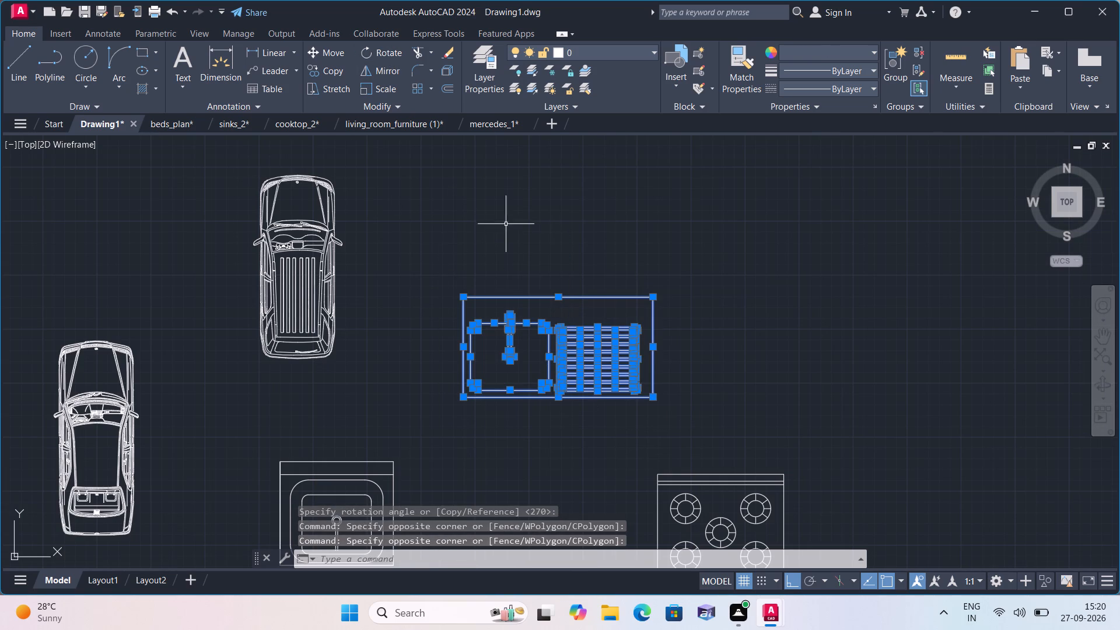
pyautogui.click(386, 53)
pyautogui.moveTo(574, 295); pyautogui.dragTo(574, 306)
pyautogui.click(557, 480)
# Move the five-burner cooktop straight north, clear of the sofa and level with the drainboard sink.
pyautogui.scroll(-1, 557, 480)
pyautogui.moveTo(517, 501); pyautogui.dragTo(487, 419, button='middle')
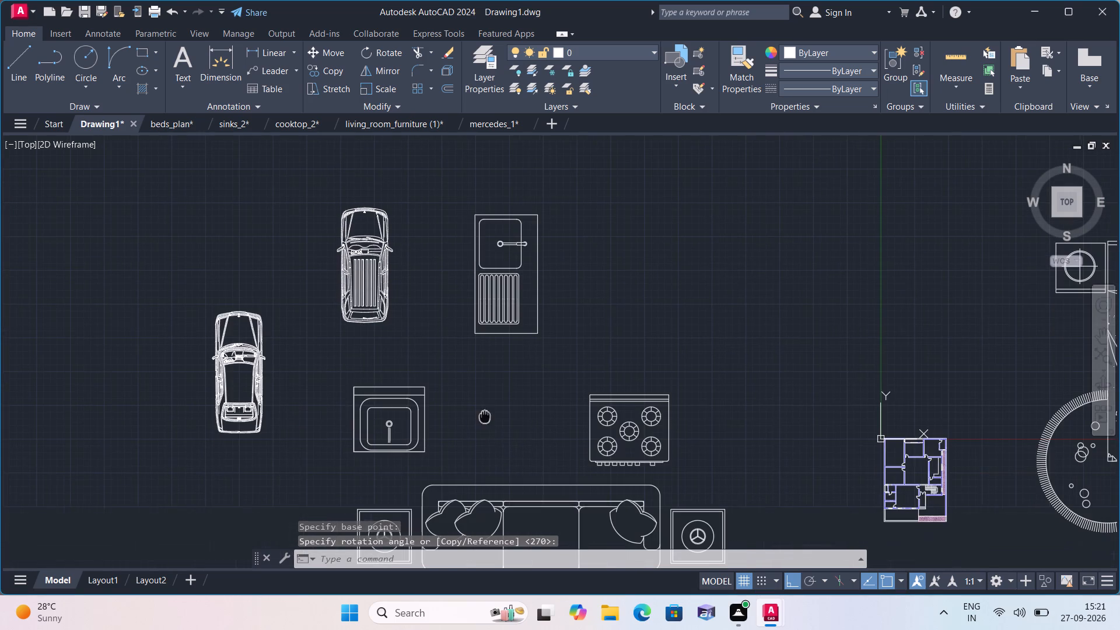
pyautogui.click(702, 481)
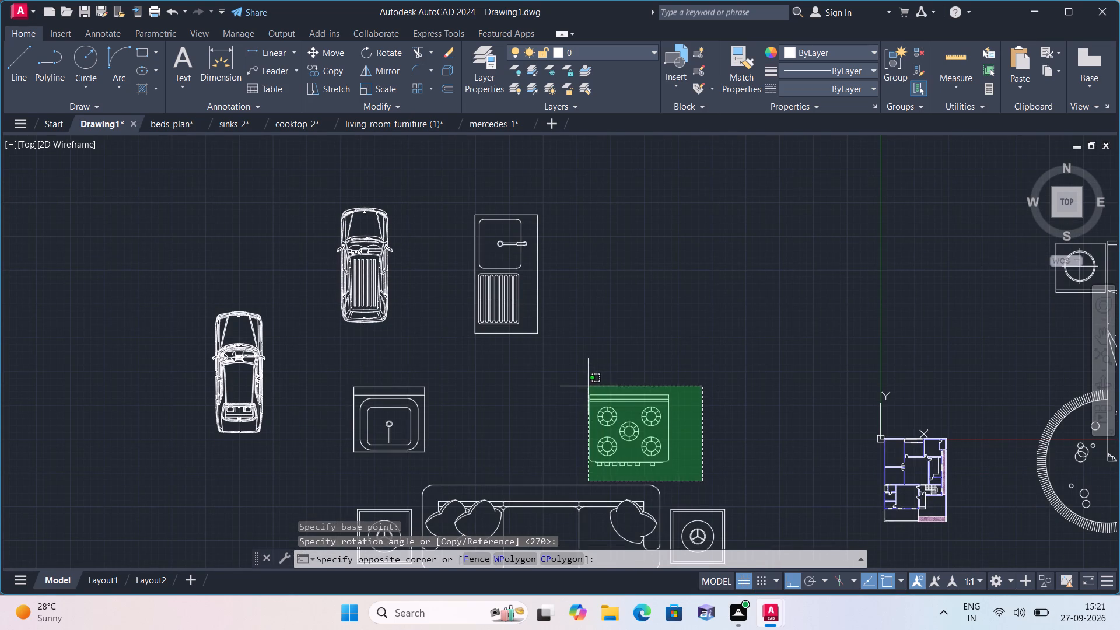
pyautogui.click(568, 373)
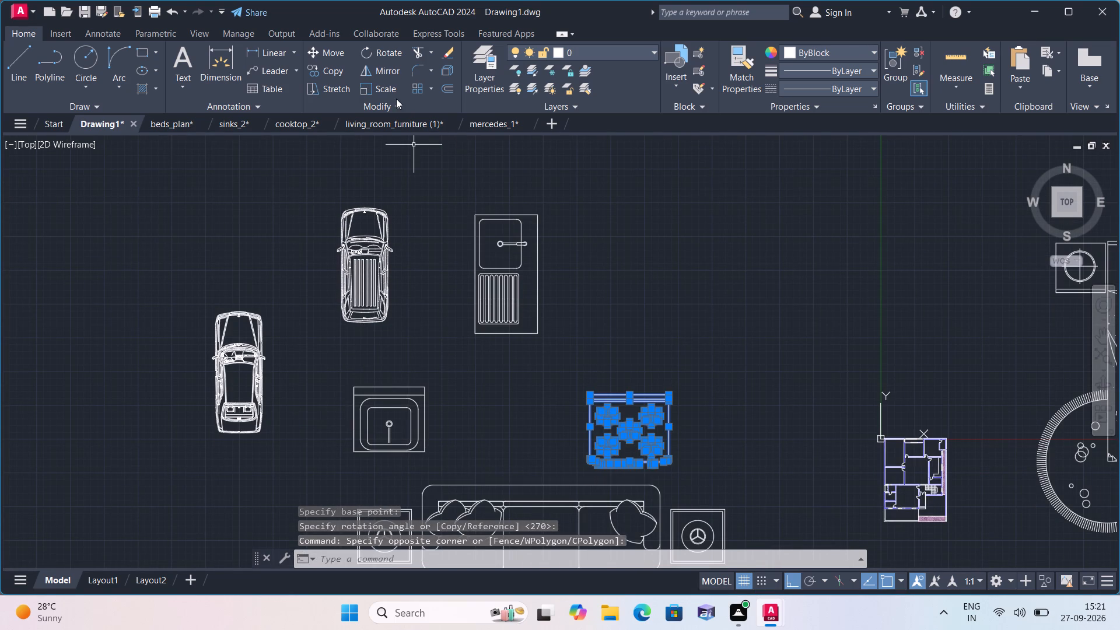
pyautogui.click(321, 53)
pyautogui.moveTo(629, 424); pyautogui.dragTo(632, 417)
pyautogui.click(630, 317)
# Rotate the cooktop 90° clockwise about a point near its back edge so its knobs face west.
pyautogui.click(697, 377)
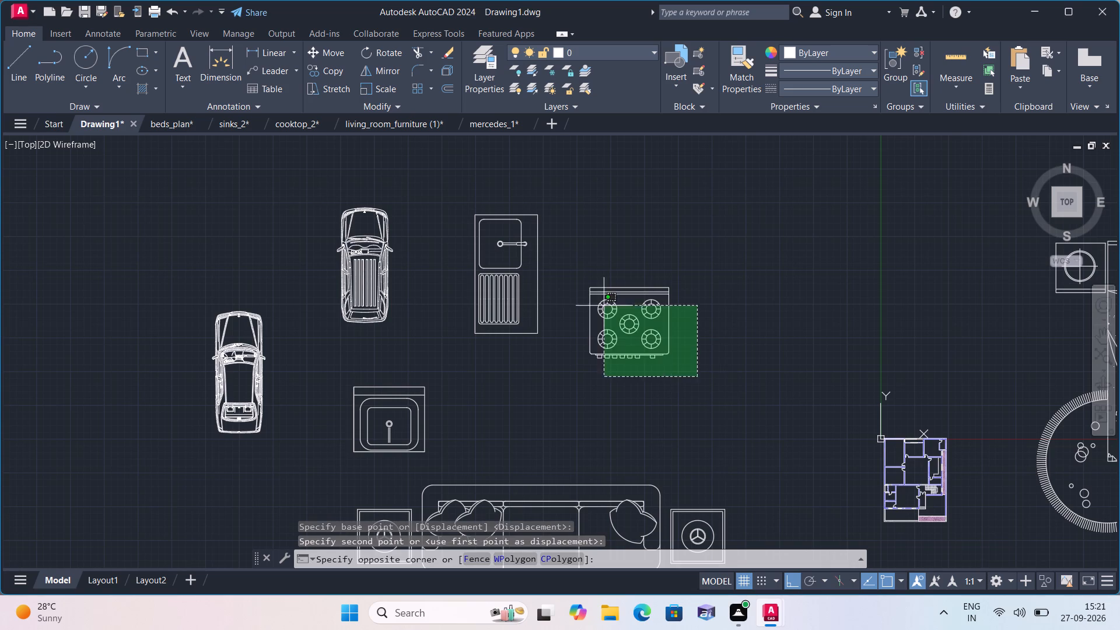
pyautogui.click(552, 258)
pyautogui.click(377, 50)
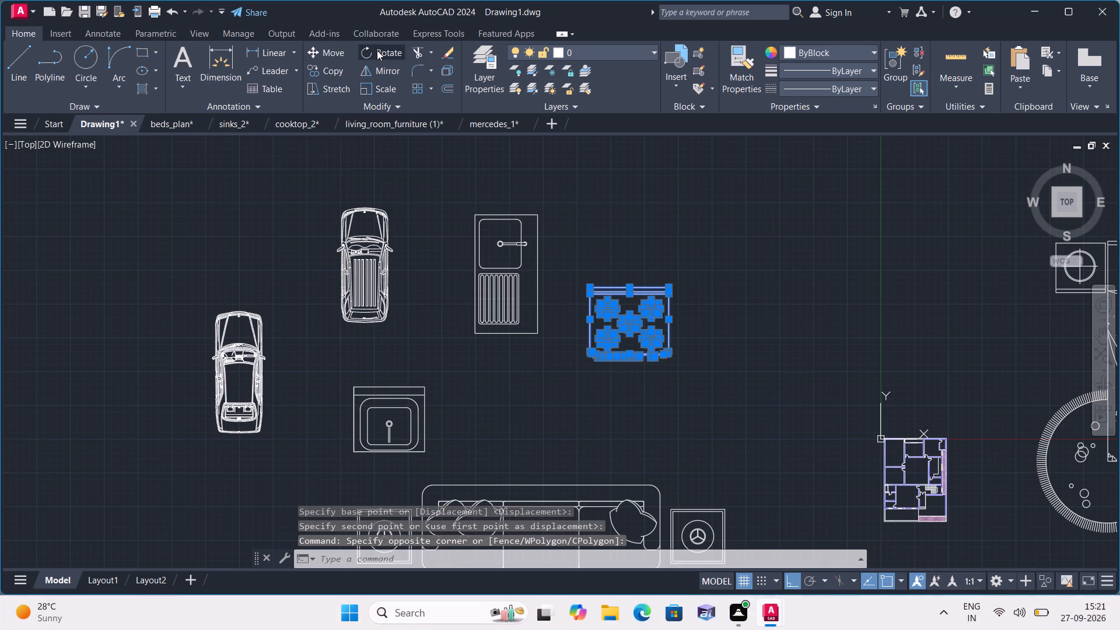
pyautogui.click(633, 289)
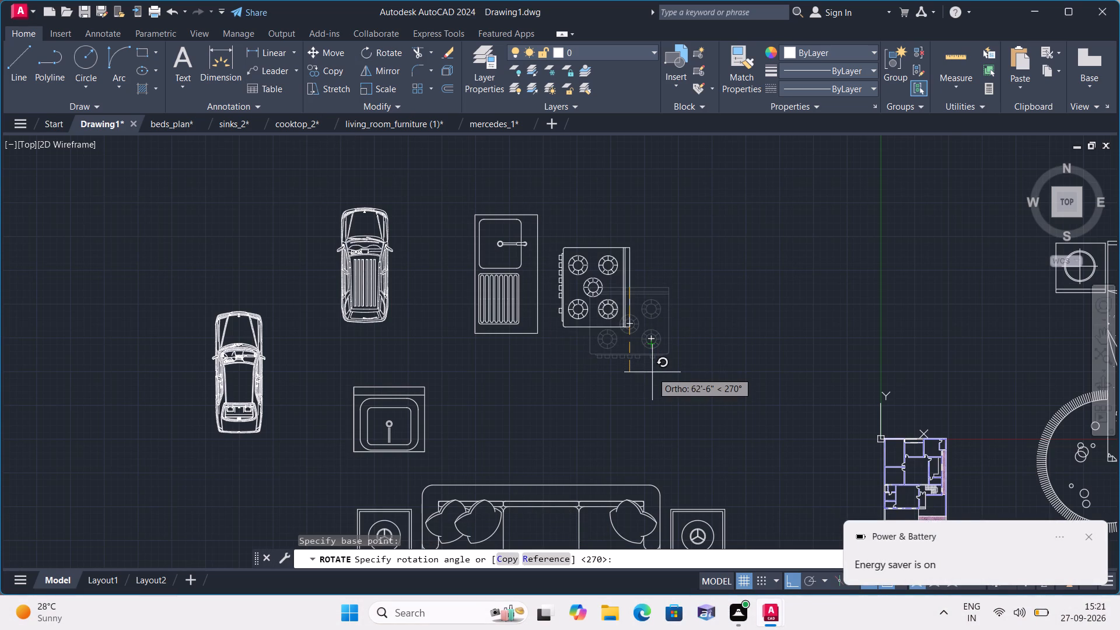
pyautogui.click(652, 387)
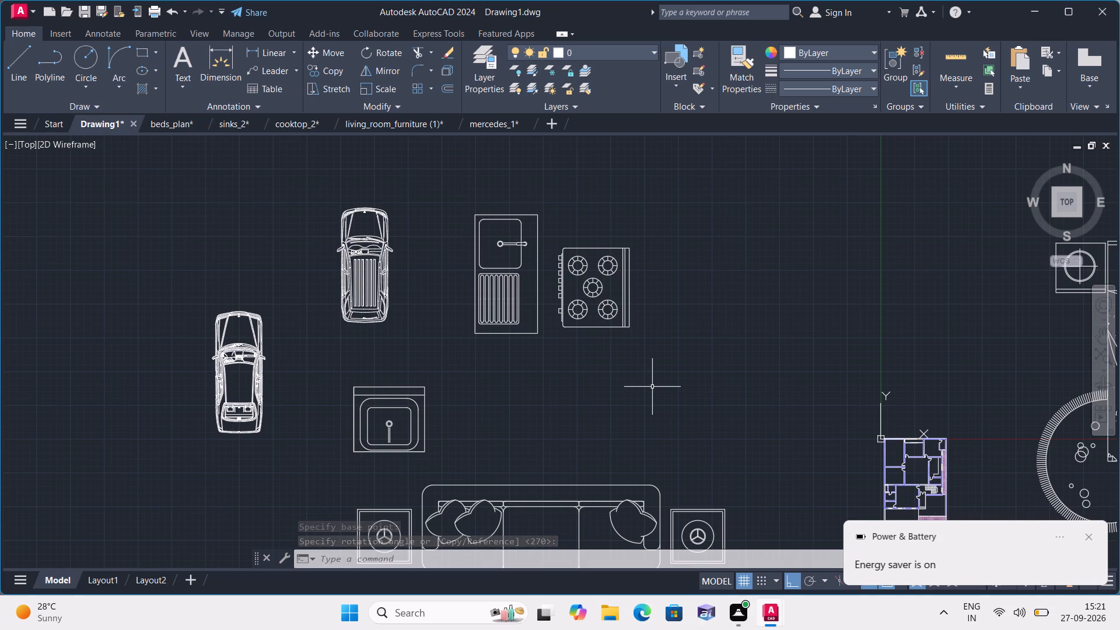
# Examine the arrangement of the imported cars, sinks, cooktop, beds and sofa set around the floor plan.
pyautogui.scroll(-1, 652, 387)
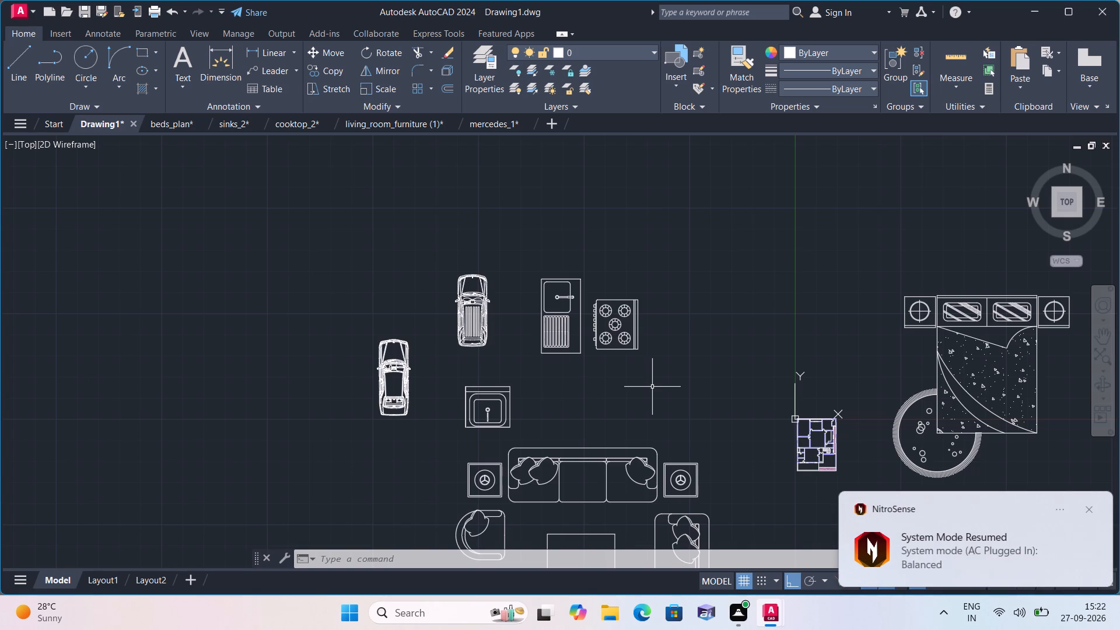
pyautogui.scroll(-1, 289, 439)
pyautogui.scroll(-1, 591, 393)
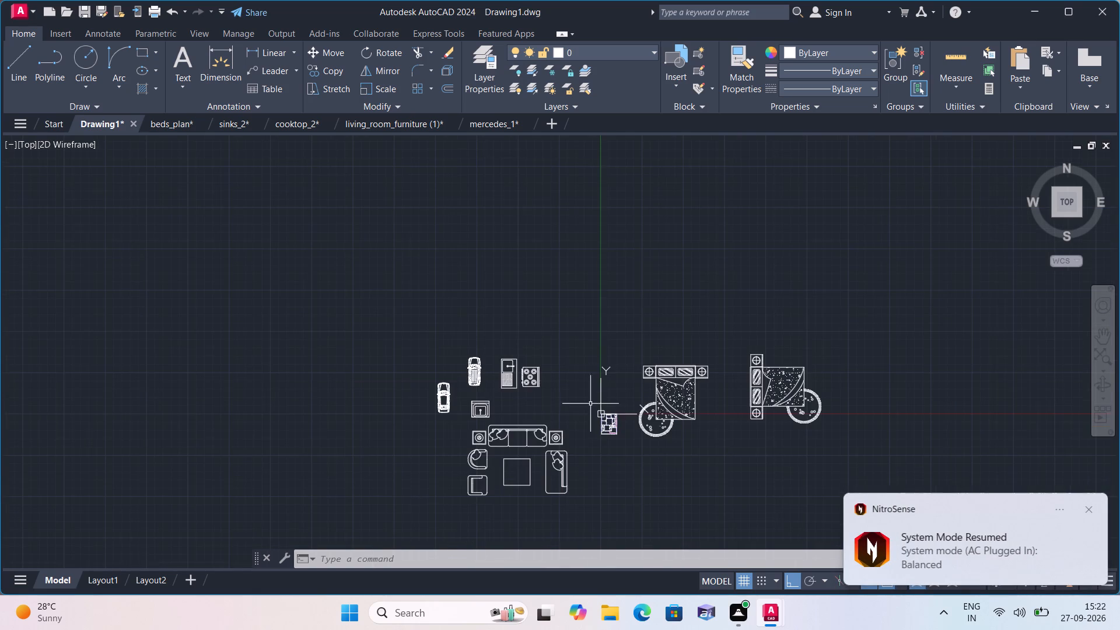
pyautogui.scroll(2, 551, 410)
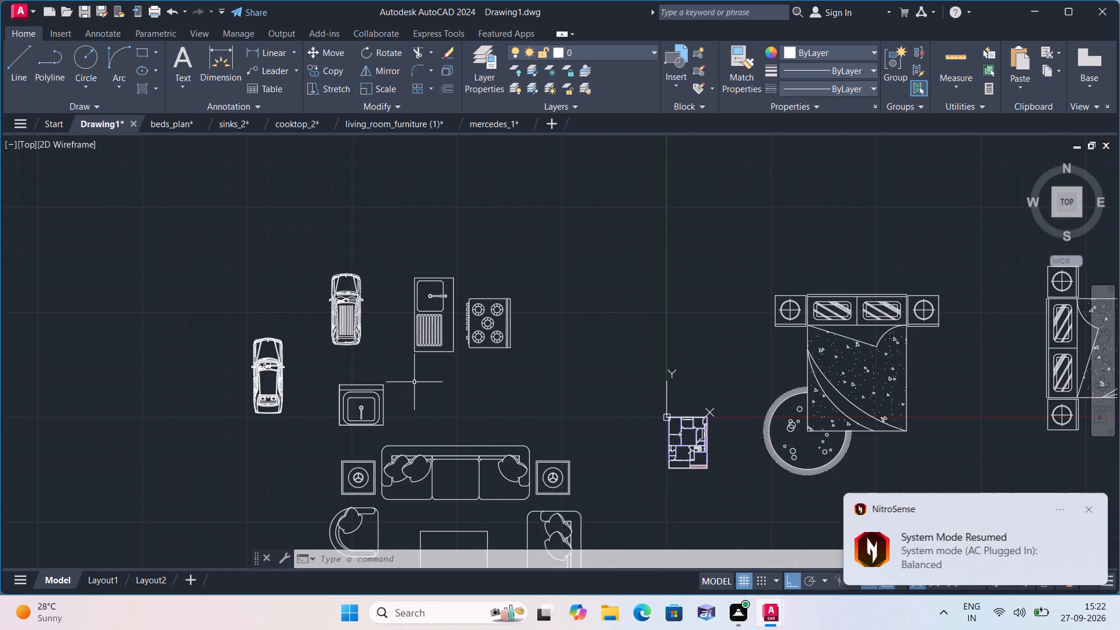
pyautogui.scroll(1, 429, 393)
pyautogui.moveTo(338, 420); pyautogui.dragTo(380, 359, button='middle')
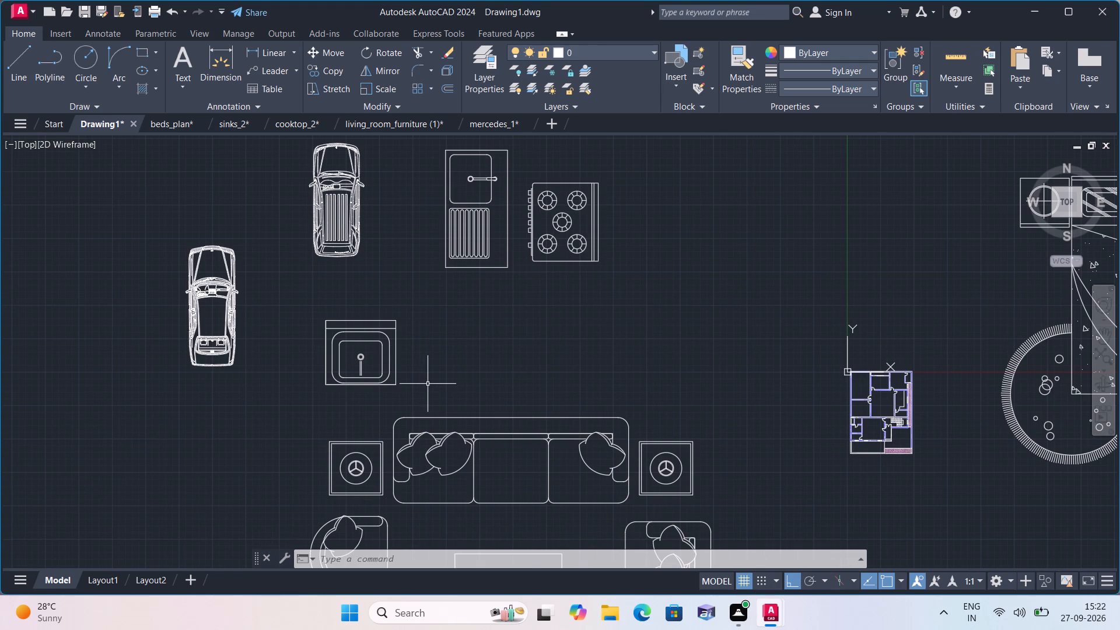
pyautogui.scroll(-1, 428, 384)
pyautogui.moveTo(436, 381); pyautogui.dragTo(423, 281, button='middle')
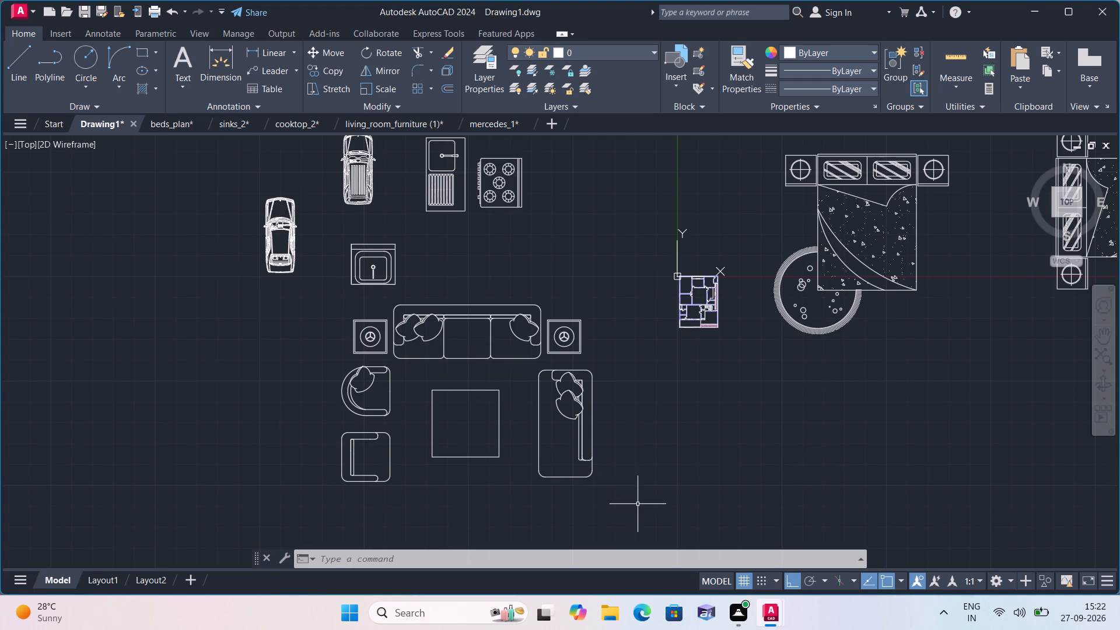
pyautogui.moveTo(645, 505); pyautogui.dragTo(590, 412, button='middle')
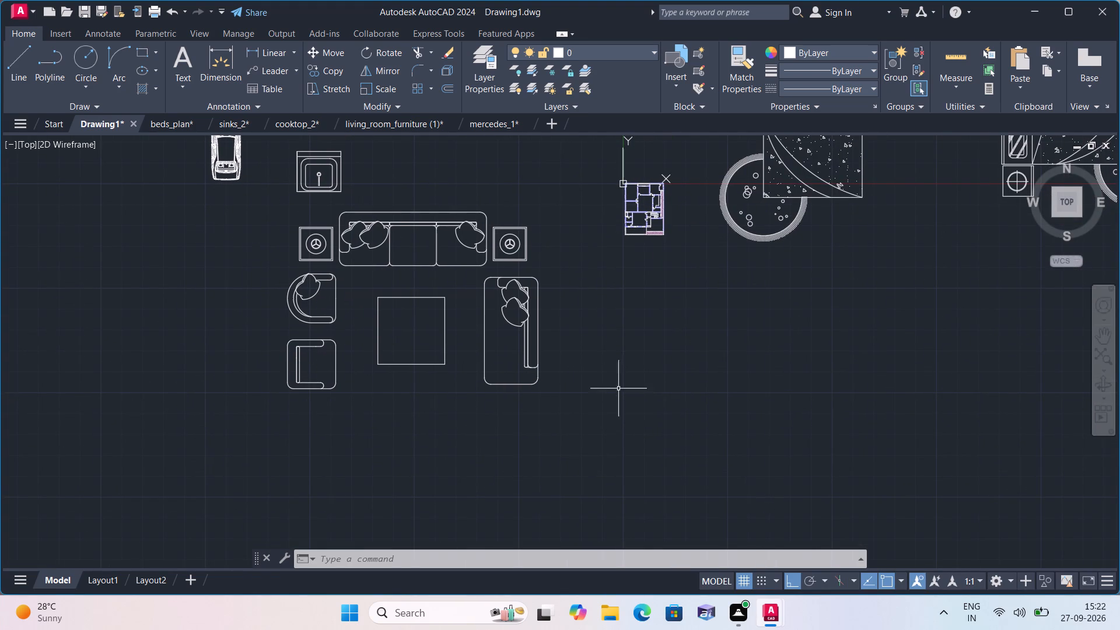
# Copy the sofa set with the oval table from living_room_furniture (1) into Drawing1, south of the floor plan and southeast of the square-table set.
pyautogui.click(376, 124)
pyautogui.moveTo(190, 304); pyautogui.dragTo(283, 314, button='middle')
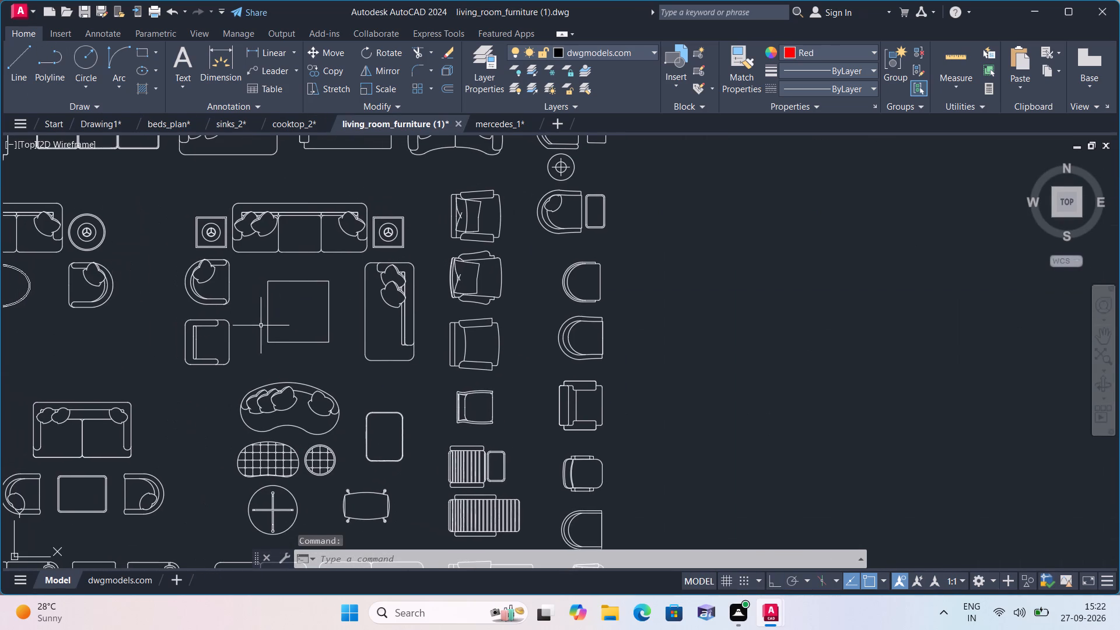
pyautogui.moveTo(122, 321); pyautogui.dragTo(131, 323, button='middle')
pyautogui.moveTo(5, 289); pyautogui.dragTo(183, 316, button='middle')
pyautogui.scroll(-1, 5, 289)
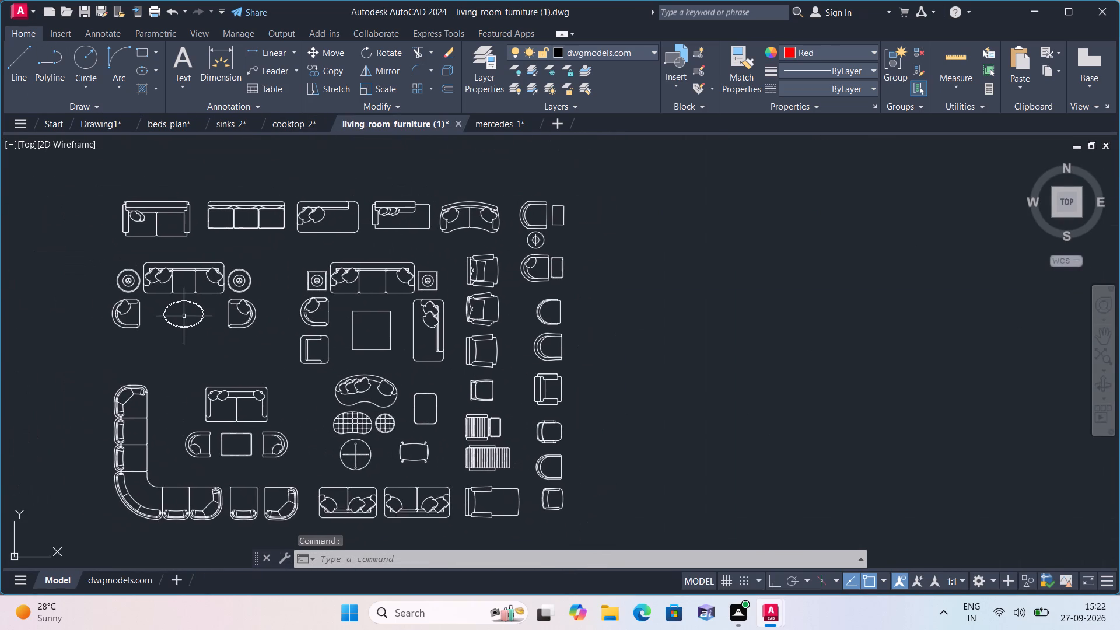
pyautogui.click(250, 349)
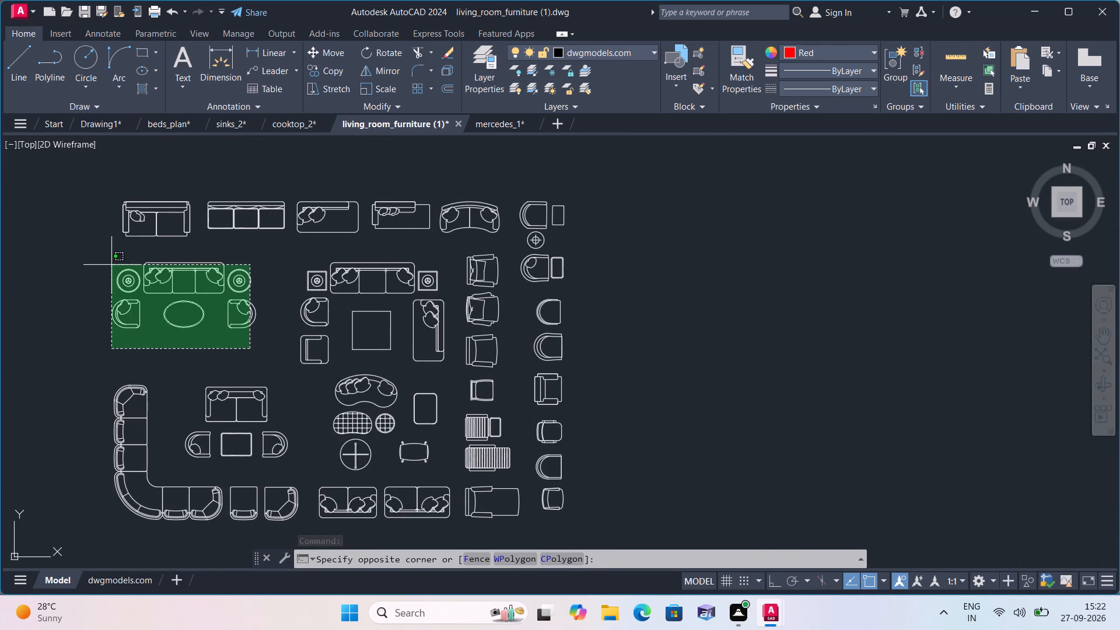
pyautogui.click(92, 254)
pyautogui.moveTo(276, 362); pyautogui.dragTo(267, 346)
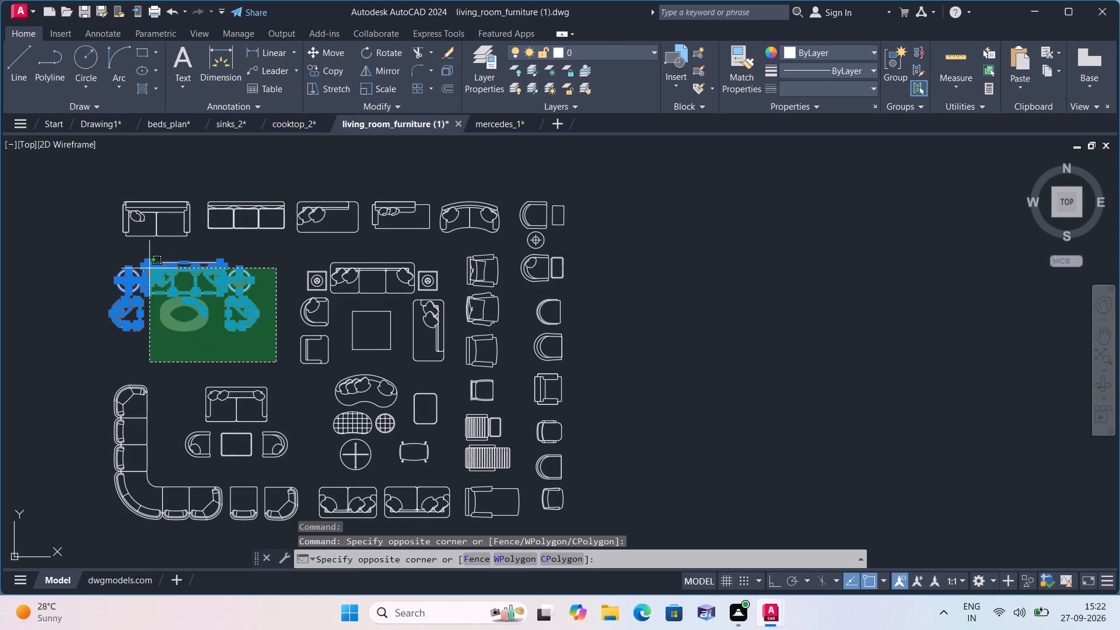
pyautogui.click(111, 254)
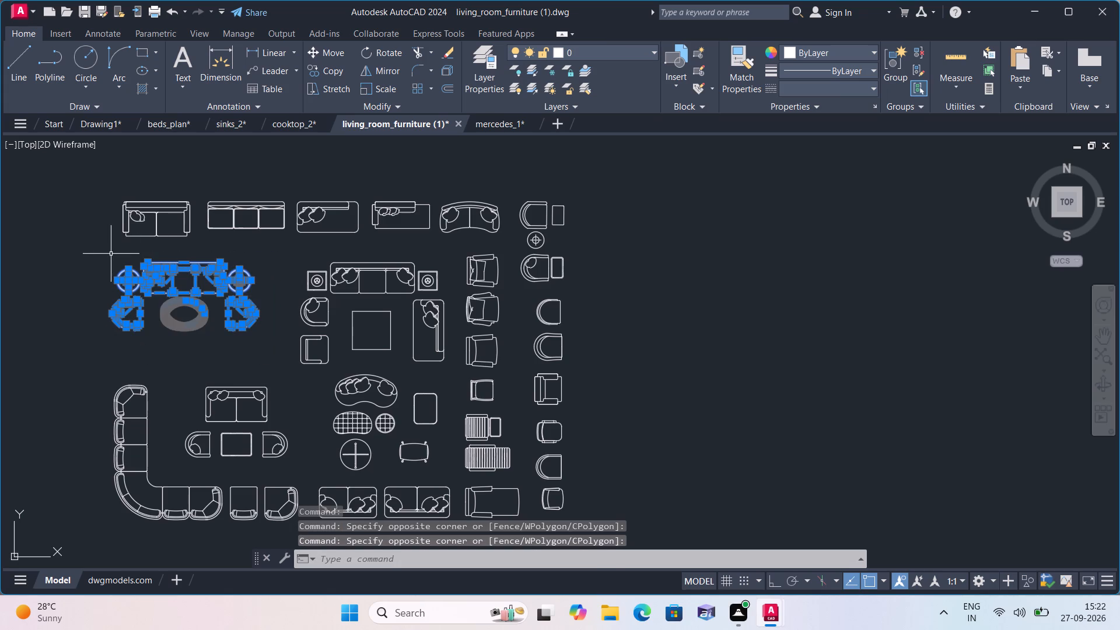
pyautogui.hotkey('ctrl', 'c')
pyautogui.click(106, 124)
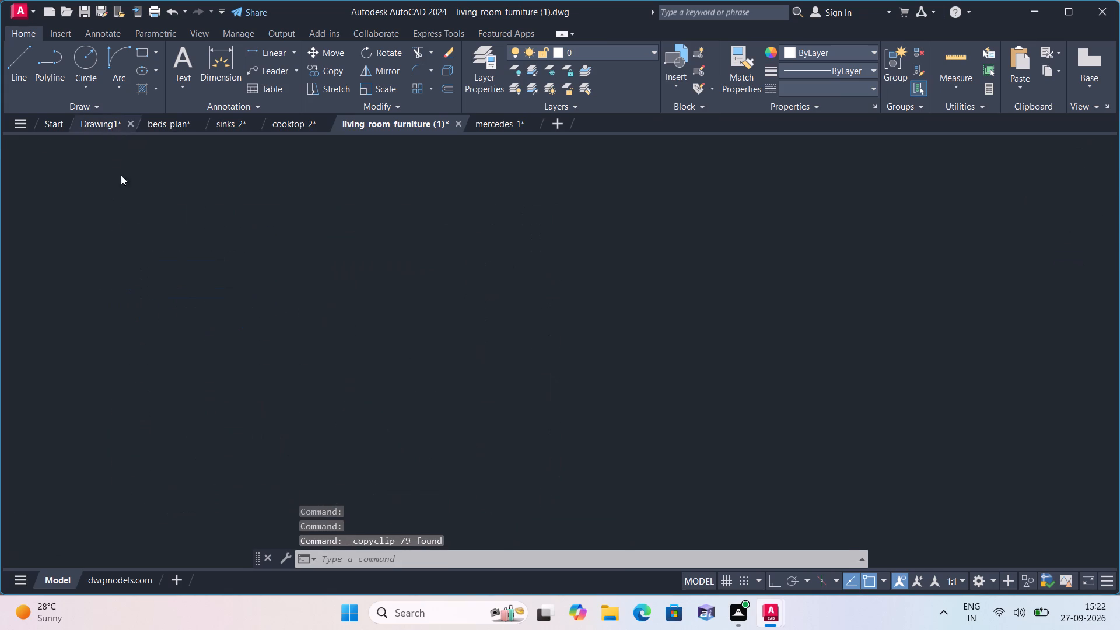
pyautogui.hotkey('ctrl', 'v')
pyautogui.click(594, 456)
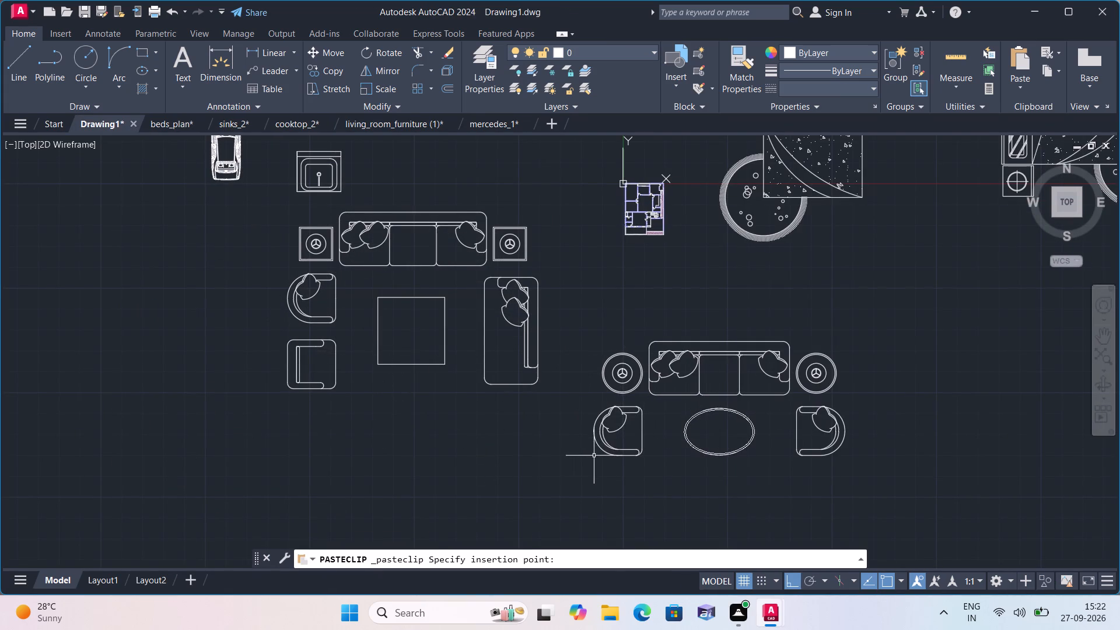
# Move the entire square-table sofa set straight south, about level with the oval-table set.
pyautogui.moveTo(717, 470); pyautogui.dragTo(634, 397, button='middle')
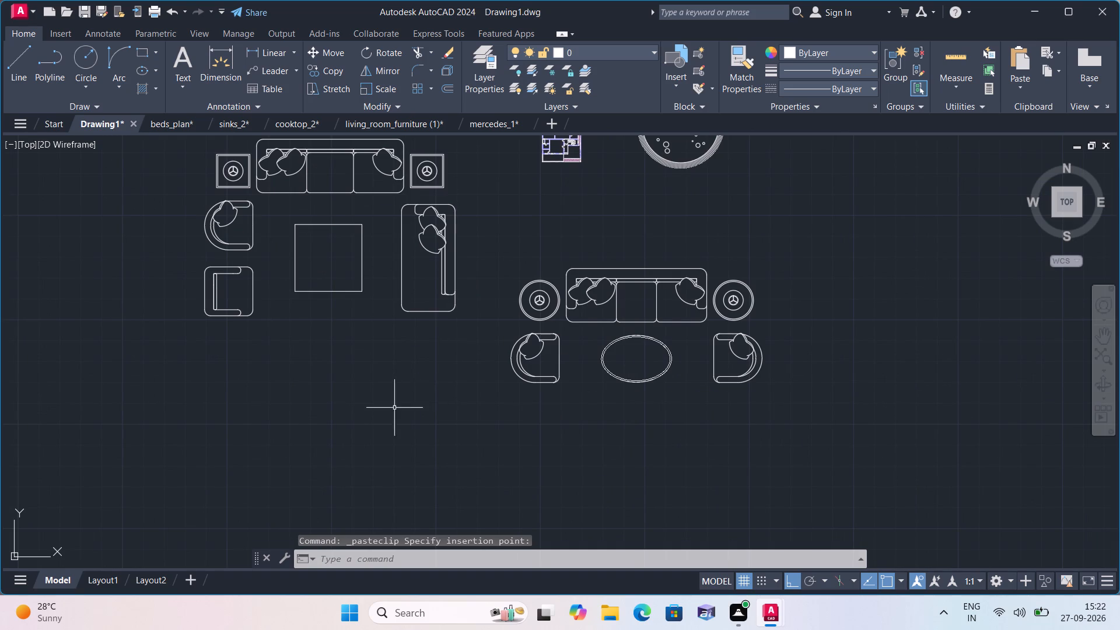
pyautogui.moveTo(349, 401); pyautogui.dragTo(405, 482, button='middle')
pyautogui.scroll(1, 398, 471)
pyautogui.scroll(-1, 404, 426)
pyautogui.moveTo(408, 451); pyautogui.dragTo(431, 502, button='middle')
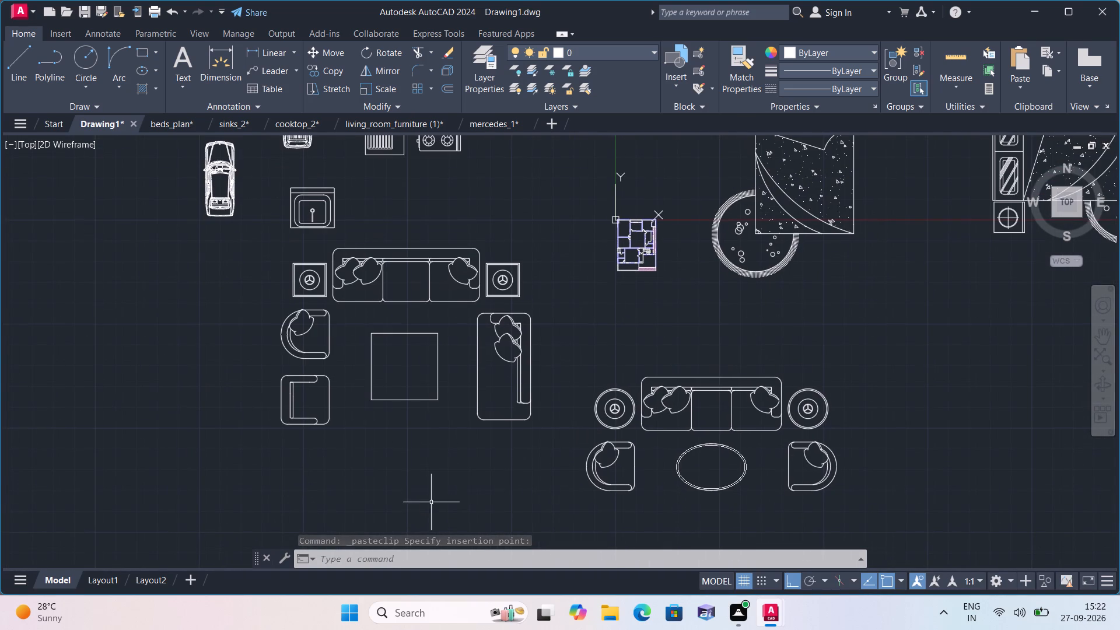
pyautogui.click(536, 445)
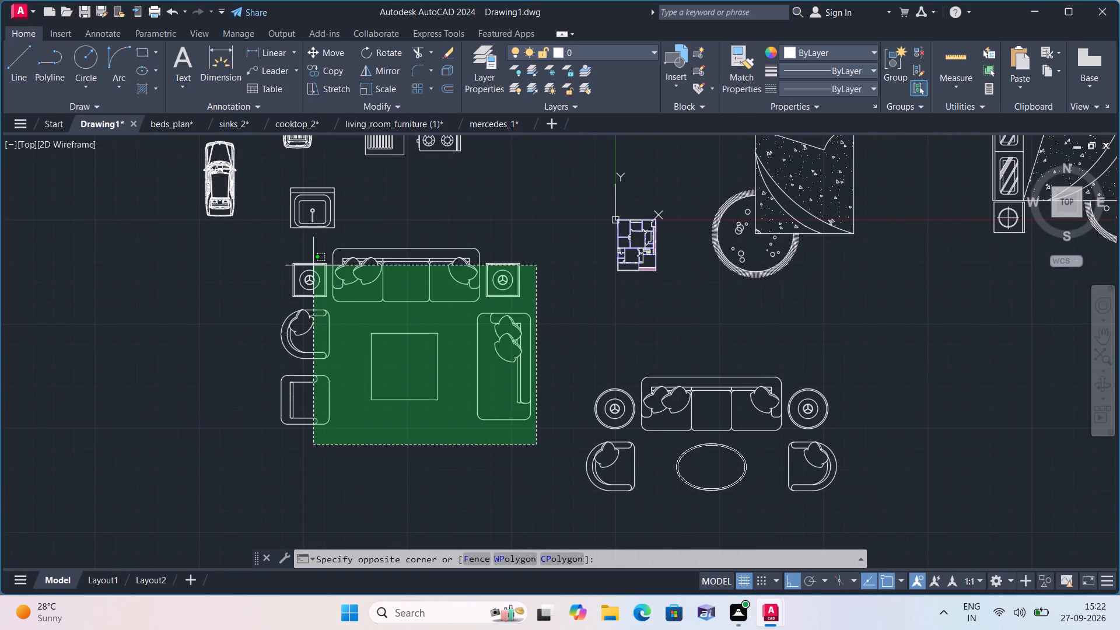
pyautogui.click(278, 244)
pyautogui.click(324, 52)
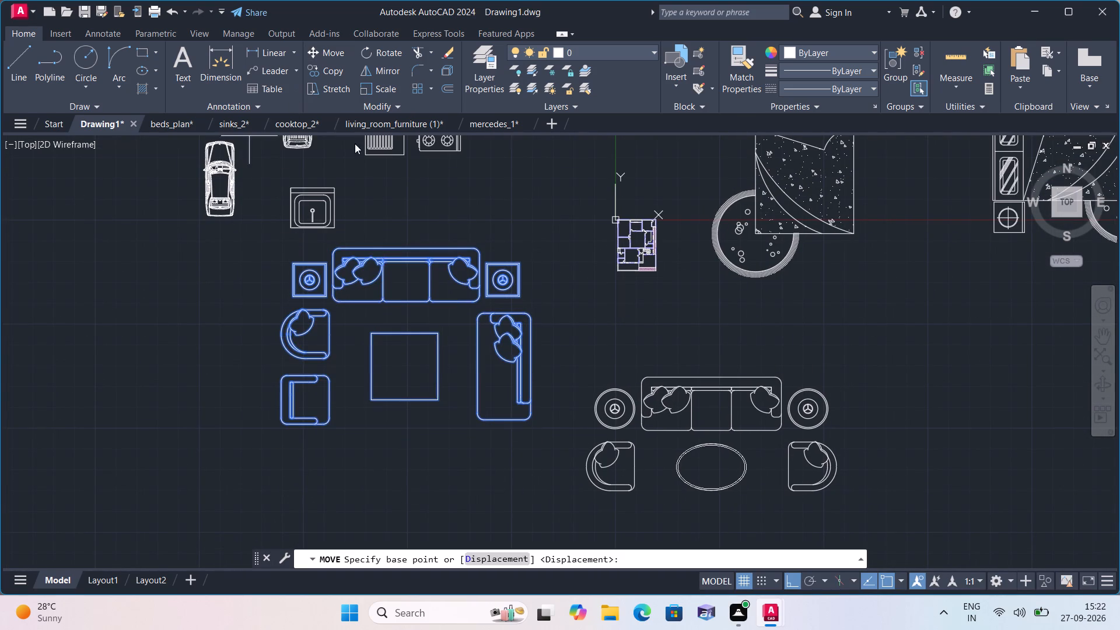
pyautogui.moveTo(373, 258); pyautogui.dragTo(377, 281)
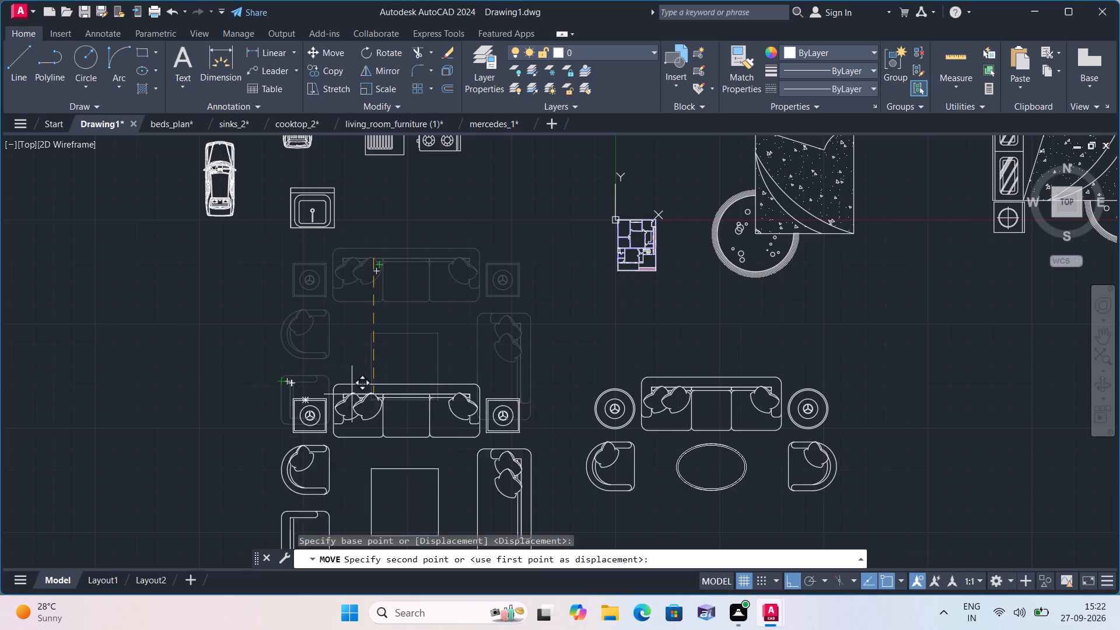
pyautogui.click(385, 407)
# Rotate the square-table sofa set 90° counterclockwise about a point near the long sofa's front edge, putting that sofa on the west side.
pyautogui.moveTo(395, 429); pyautogui.dragTo(334, 349, button='middle')
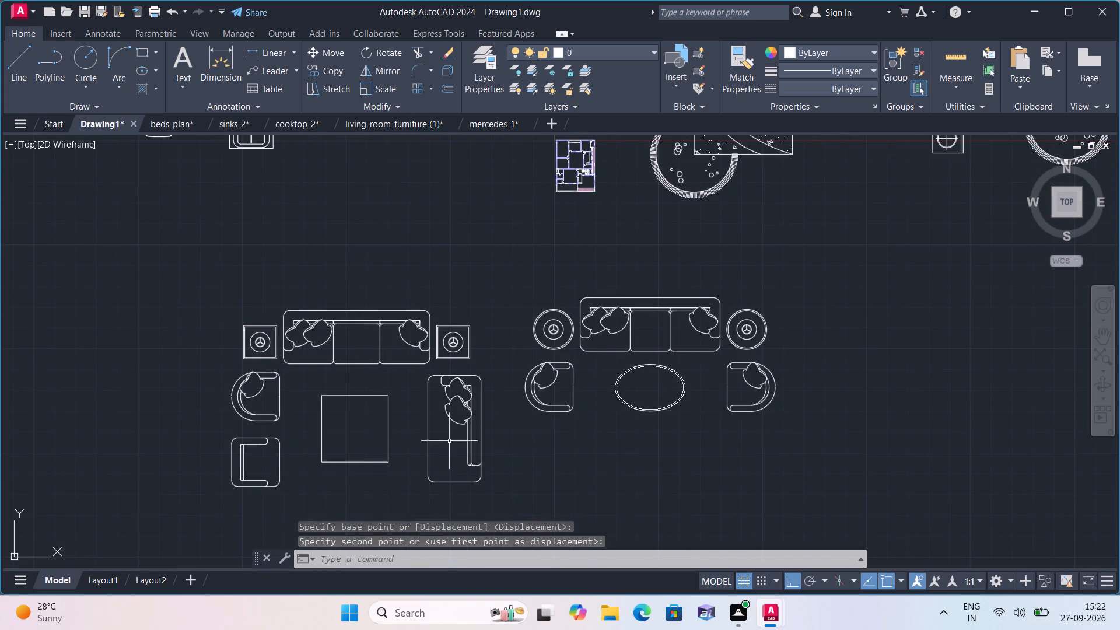
pyautogui.click(496, 486)
pyautogui.click(215, 284)
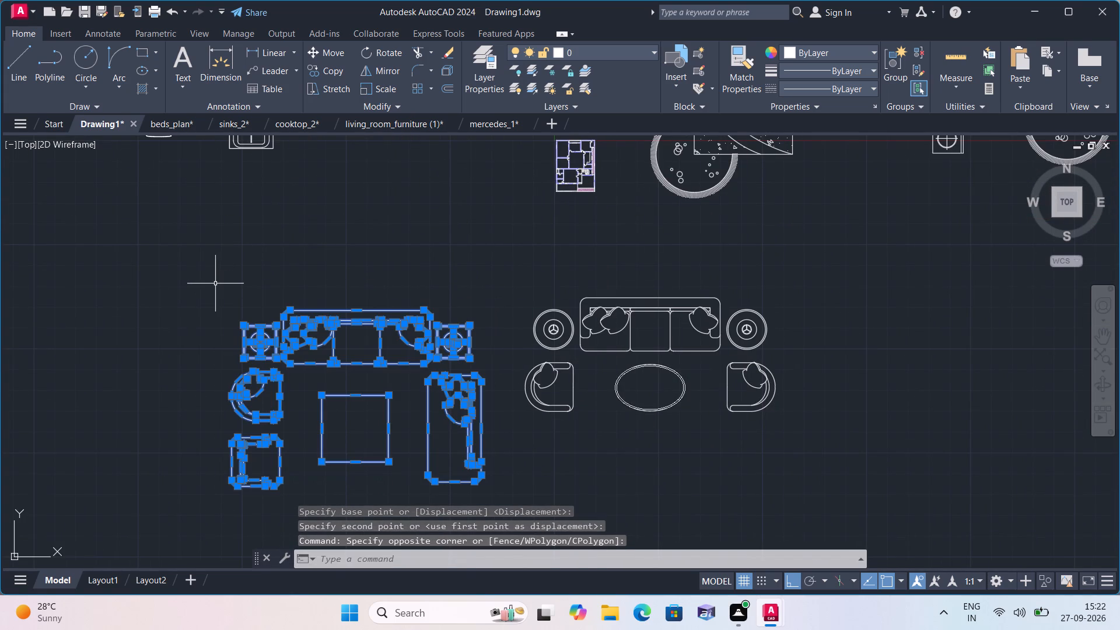
pyautogui.click(373, 54)
pyautogui.click(378, 342)
pyautogui.click(393, 241)
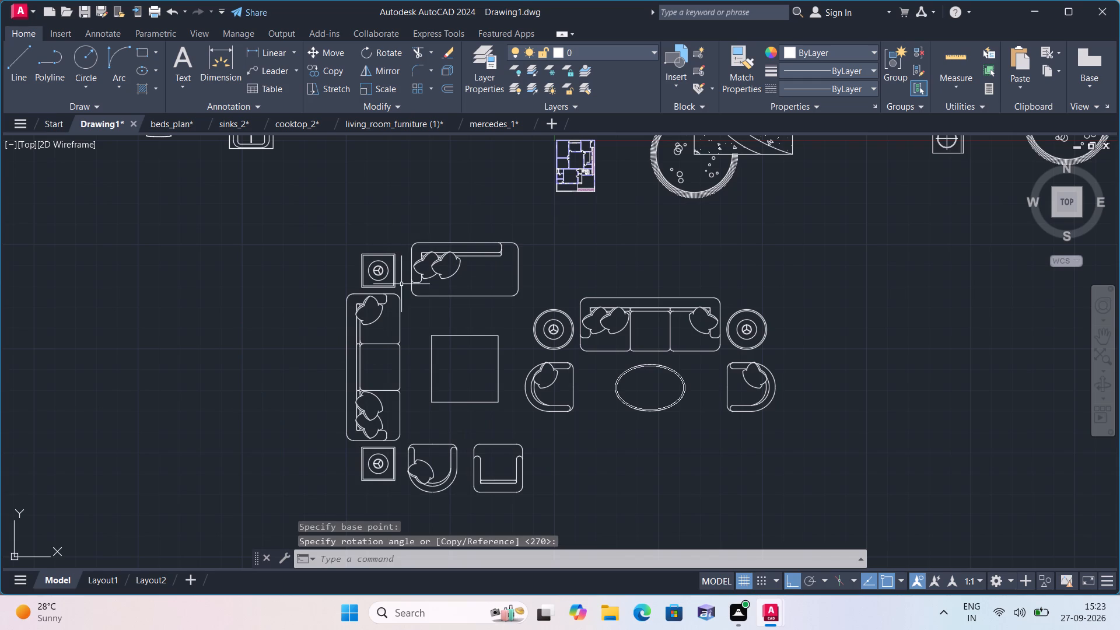
# Open the recent drawing toilet_all_views.dwg.
pyautogui.click(11, 9)
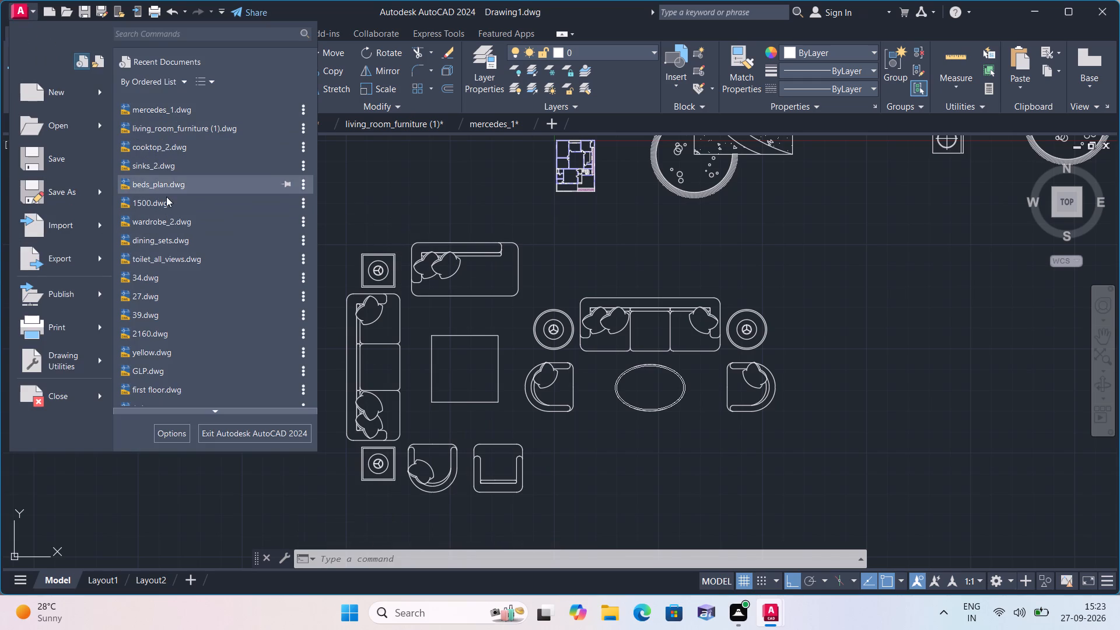
pyautogui.click(168, 257)
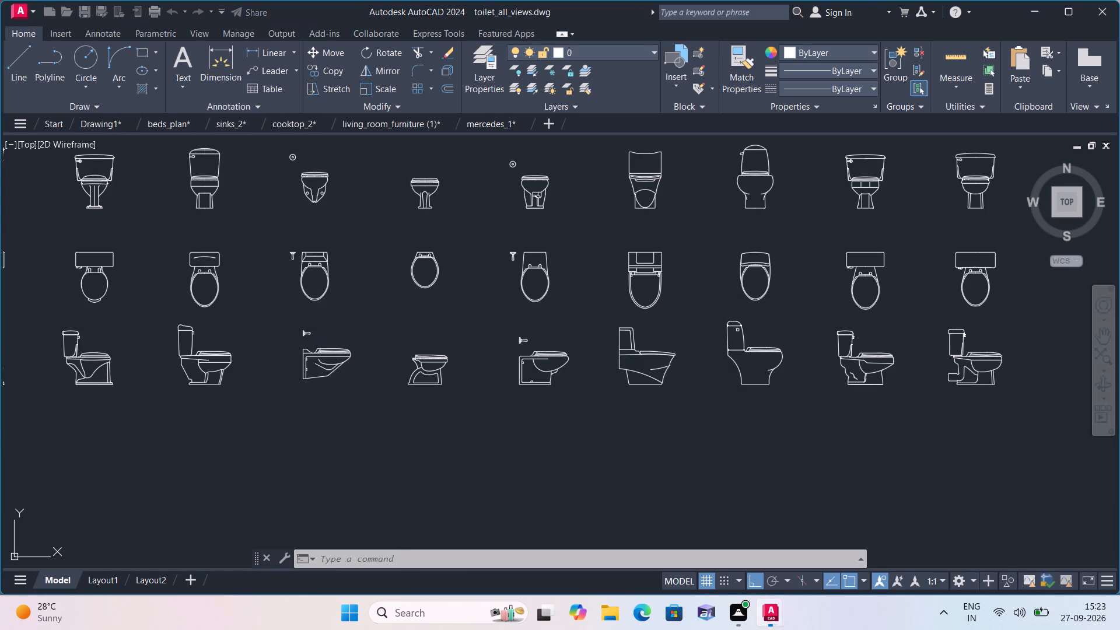
# Copy the plan-view toilet without a tank from toilet_all_views into Drawing1, west of the square-table sofa set.
pyautogui.scroll(-1, 406, 315)
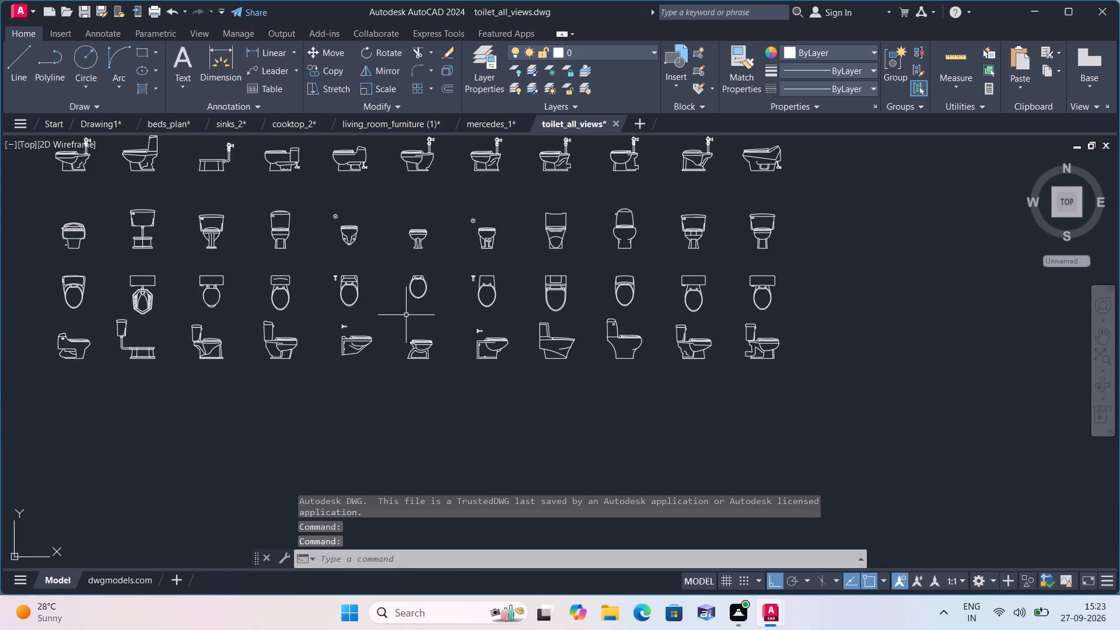
pyautogui.moveTo(406, 315); pyautogui.dragTo(425, 394, button='middle')
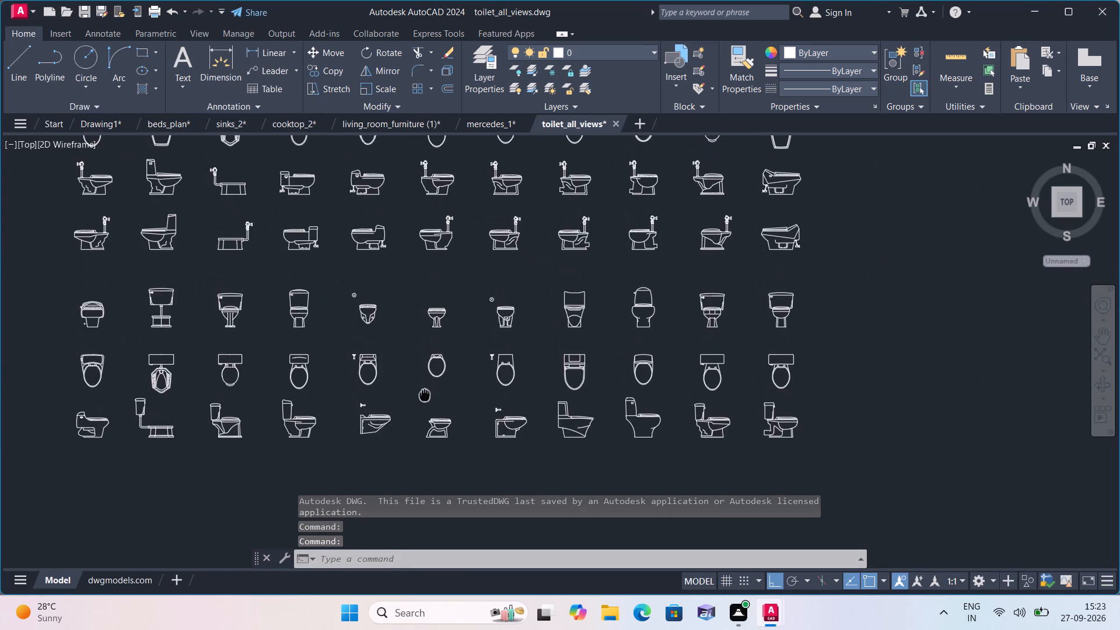
pyautogui.moveTo(425, 394); pyautogui.dragTo(426, 399, button='middle')
pyautogui.scroll(-1, 412, 355)
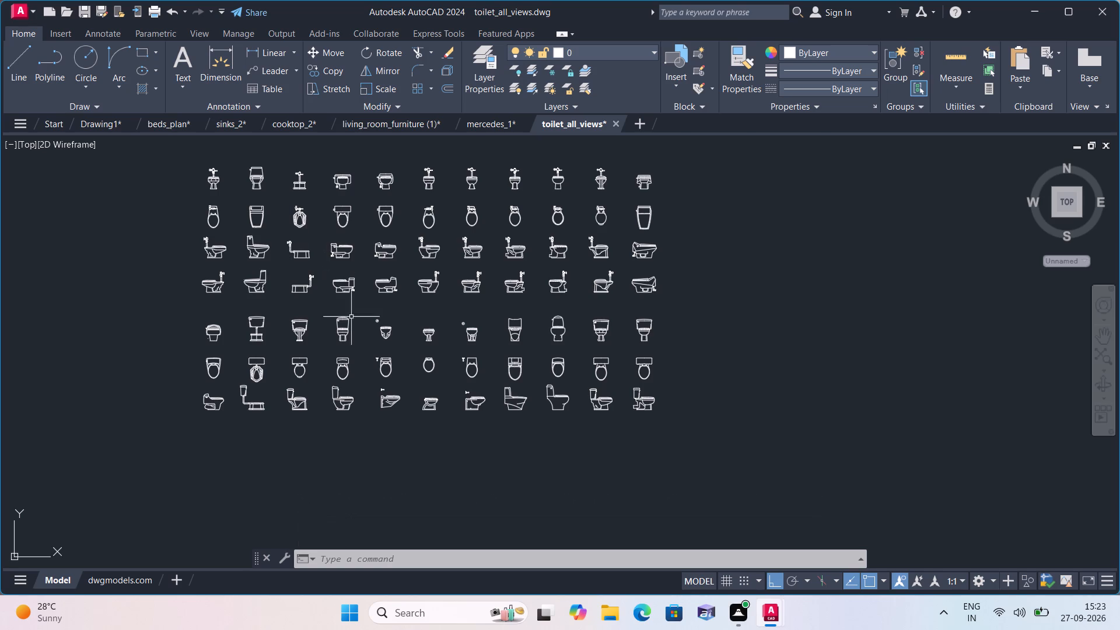
pyautogui.scroll(1, 363, 345)
pyautogui.scroll(1, 404, 383)
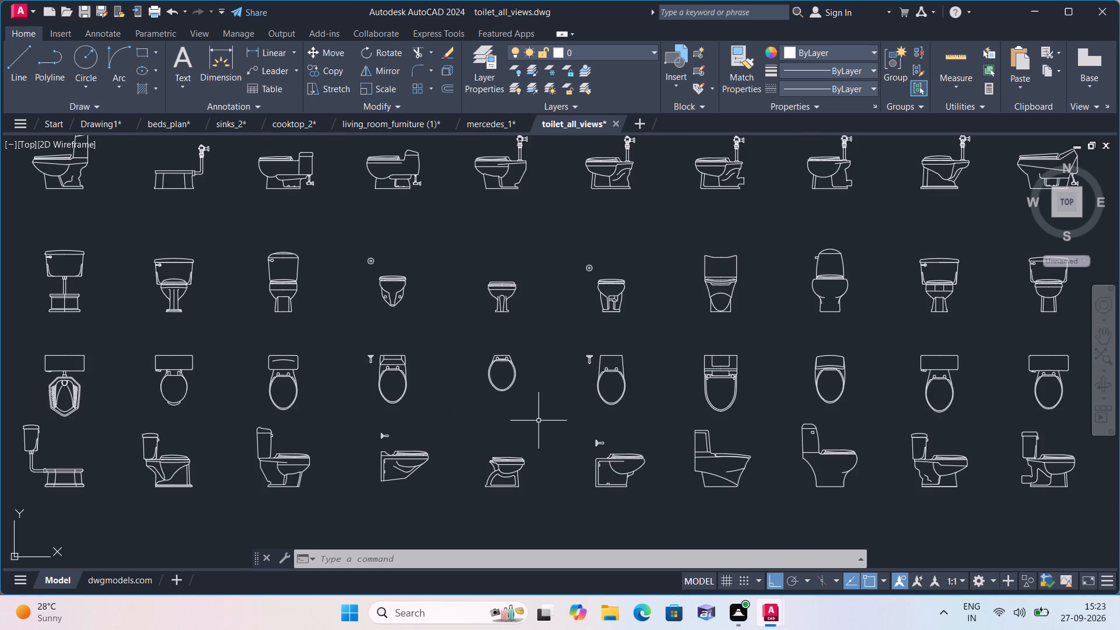
pyautogui.moveTo(538, 421); pyautogui.dragTo(511, 393)
pyautogui.click(463, 343)
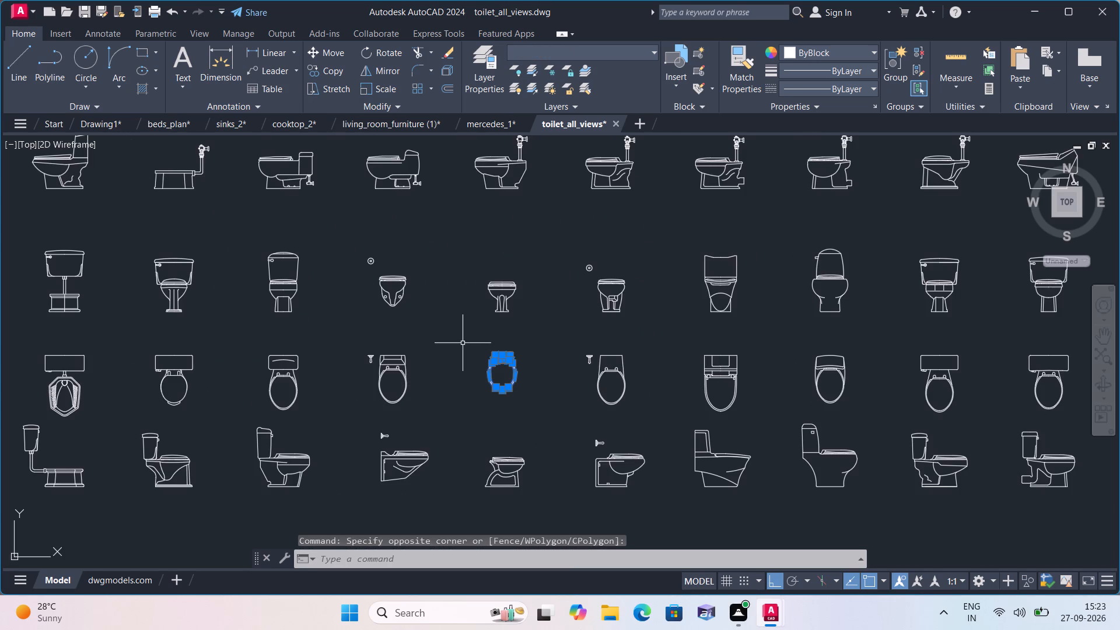
pyautogui.hotkey('ctrl', 'c')
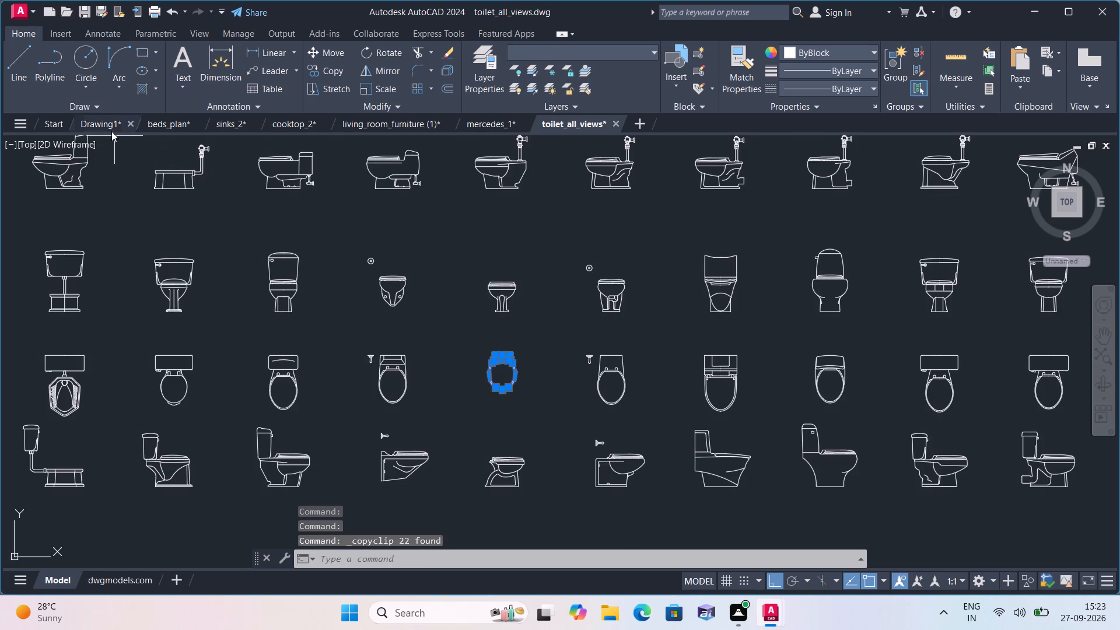
pyautogui.click(103, 127)
pyautogui.hotkey('ctrl', 'v')
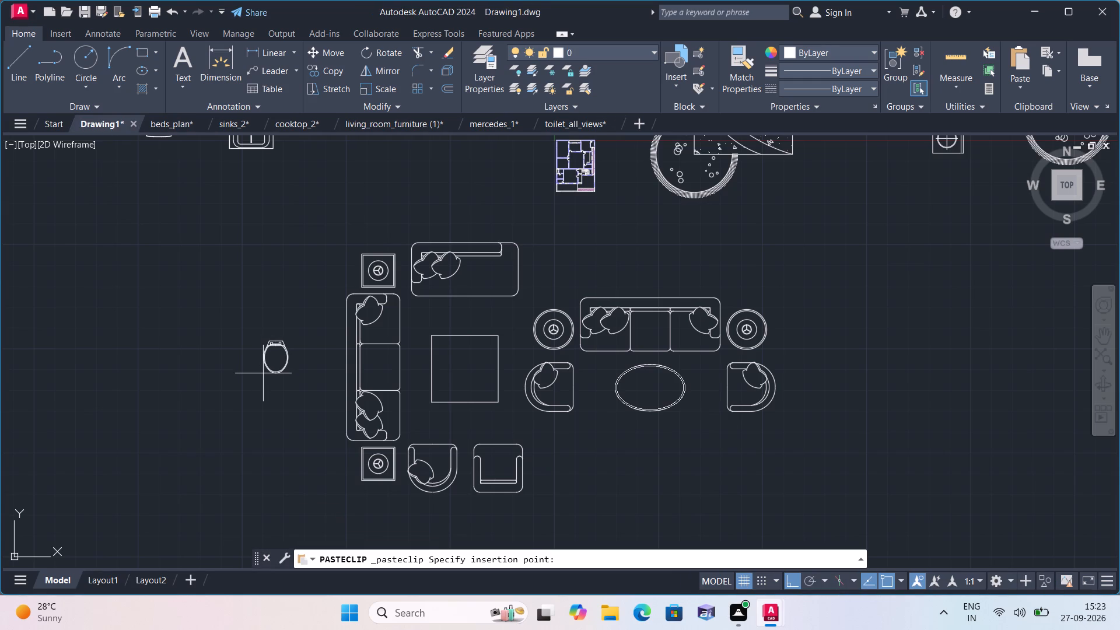
pyautogui.click(263, 373)
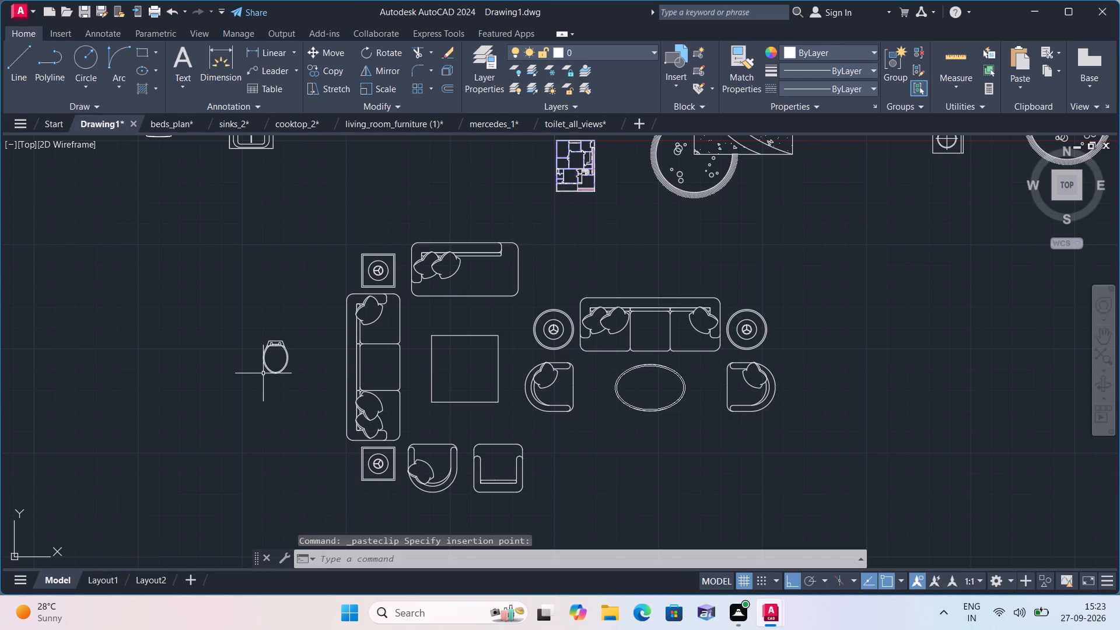
# Copy the imported toilet straight north, level with the northern end of the square-table sofa set.
pyautogui.click(297, 384)
pyautogui.click(222, 334)
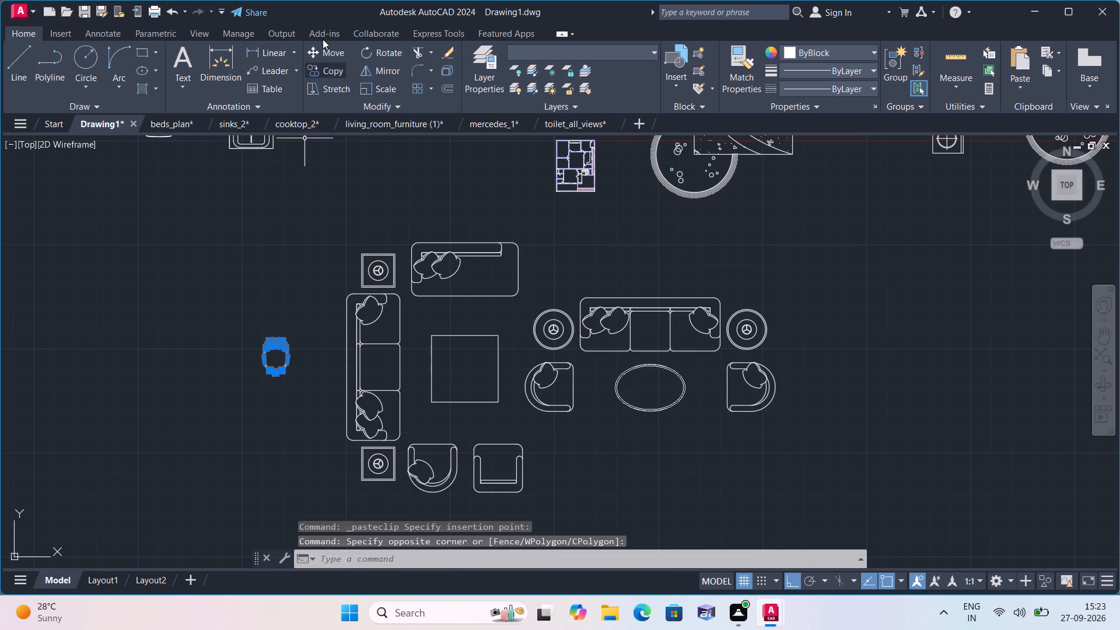
pyautogui.click(330, 72)
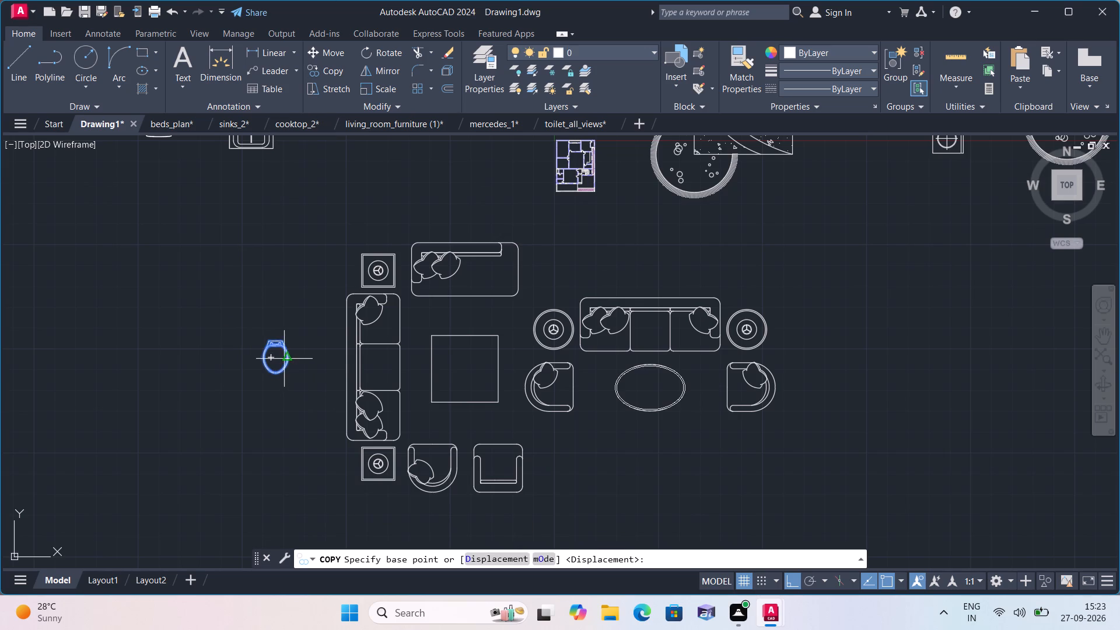
pyautogui.click(284, 359)
pyautogui.click(261, 251)
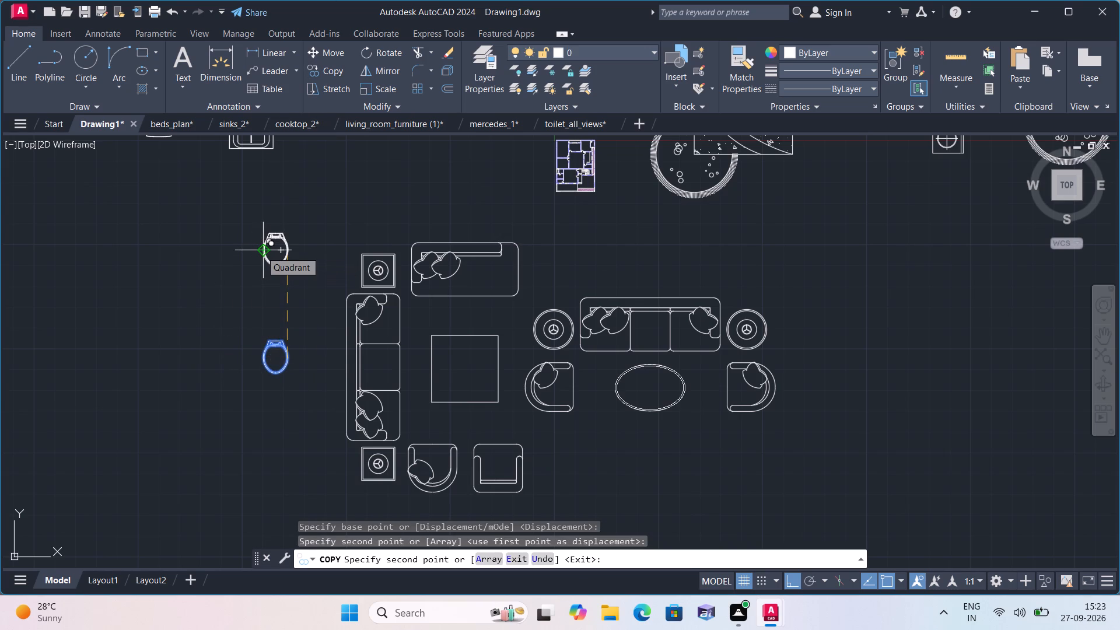
pyautogui.press('Escape')
# Examine the arrangement of the toilets, sofa sets, cars and other imported blocks around the floor plan.
pyautogui.scroll(-1, 277, 274)
pyautogui.moveTo(307, 296); pyautogui.dragTo(304, 304, button='middle')
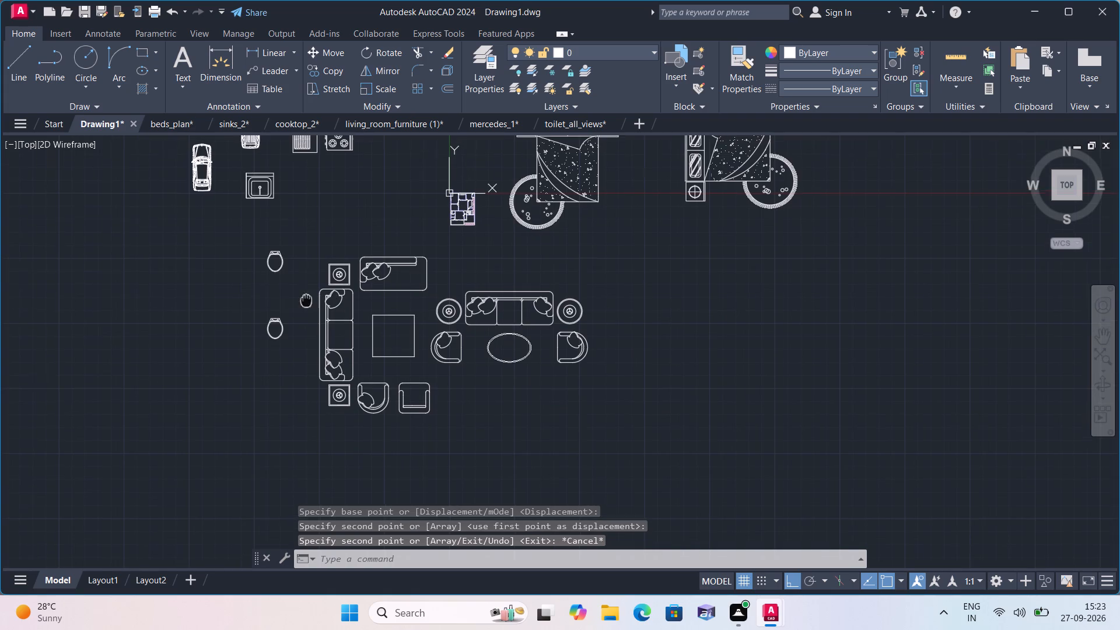
pyautogui.moveTo(304, 304); pyautogui.dragTo(241, 415, button='middle')
pyautogui.scroll(3, 336, 352)
pyautogui.moveTo(503, 289); pyautogui.dragTo(492, 290, button='middle')
pyautogui.scroll(-2, 502, 289)
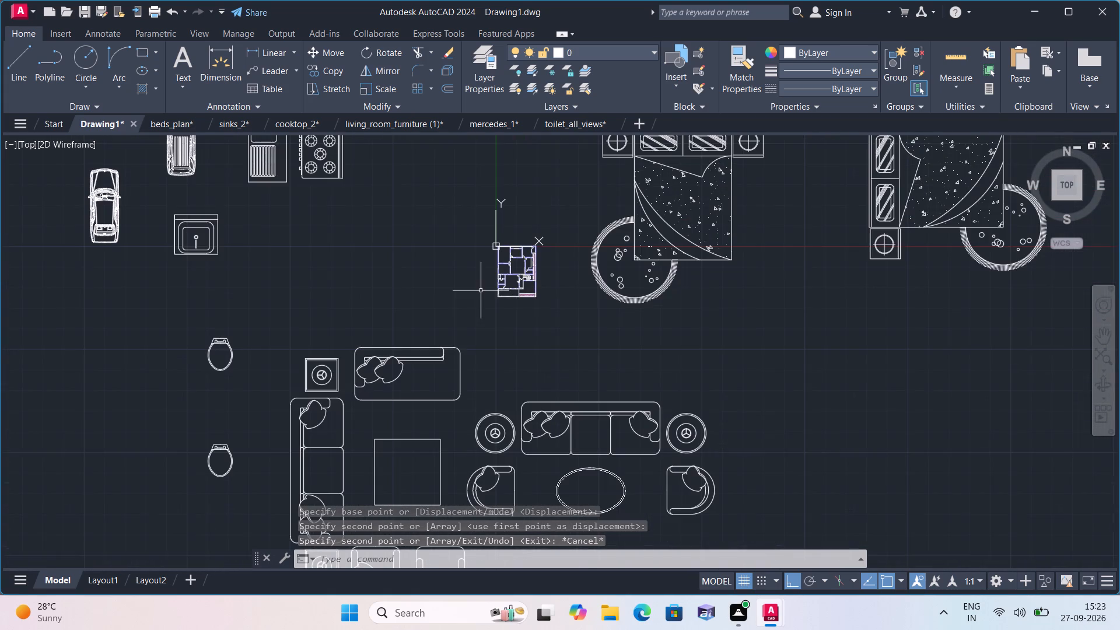
pyautogui.middleClick(622, 306)
pyautogui.scroll(-2, 614, 307)
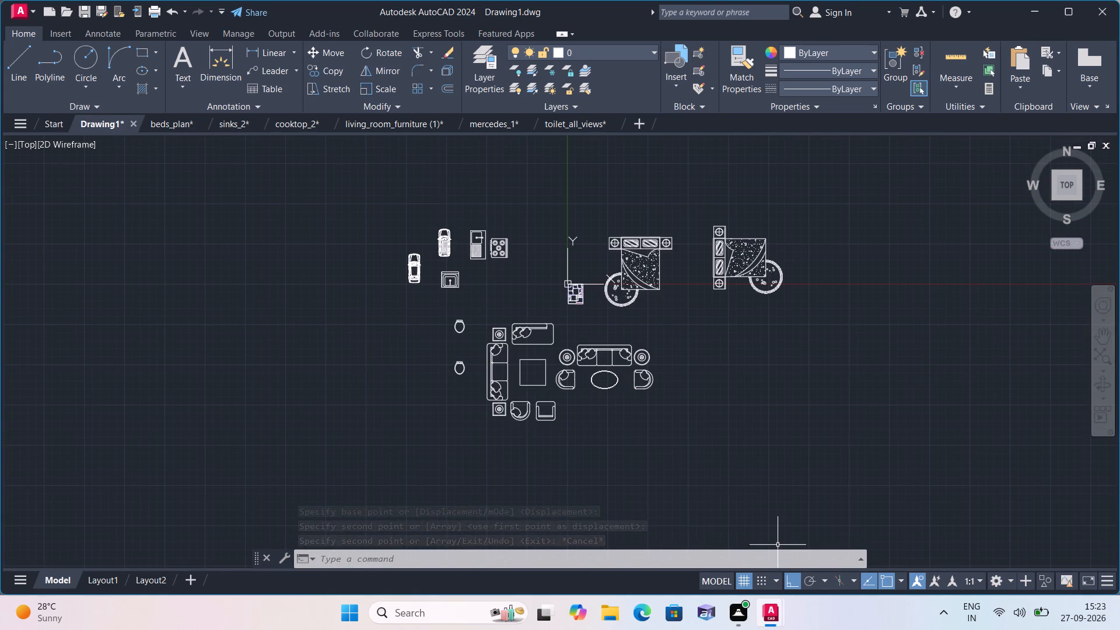
# Turn Ortho mode off and move the southwestern car, the one without roof ribs, to open space just west of the floor plan.
pyautogui.click(799, 583)
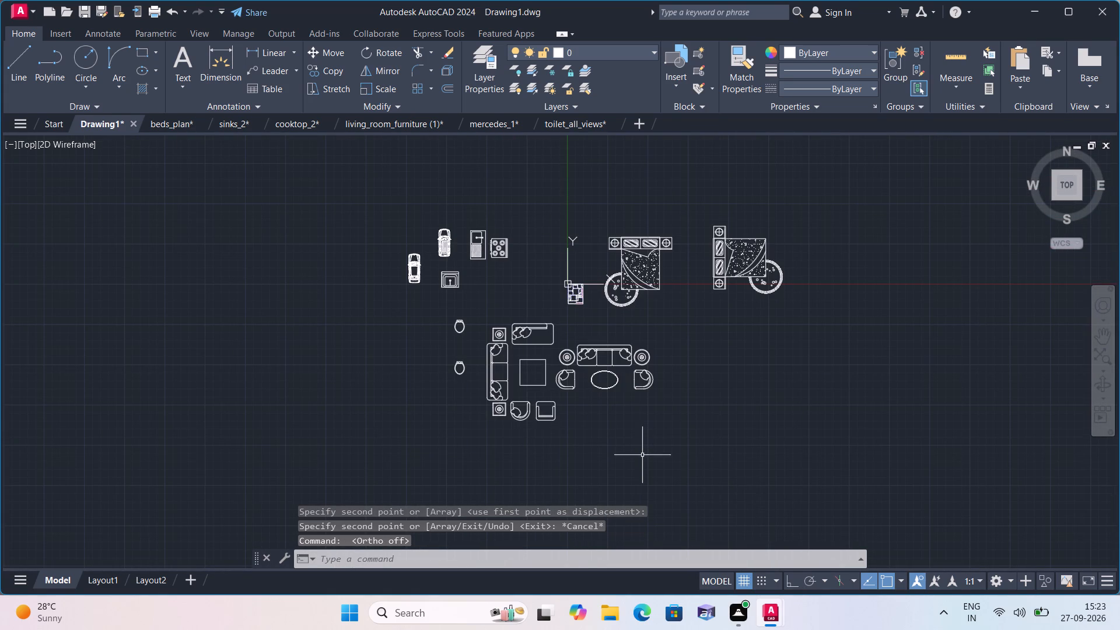
pyautogui.scroll(2, 499, 371)
pyautogui.moveTo(687, 263); pyautogui.dragTo(708, 393, button='middle')
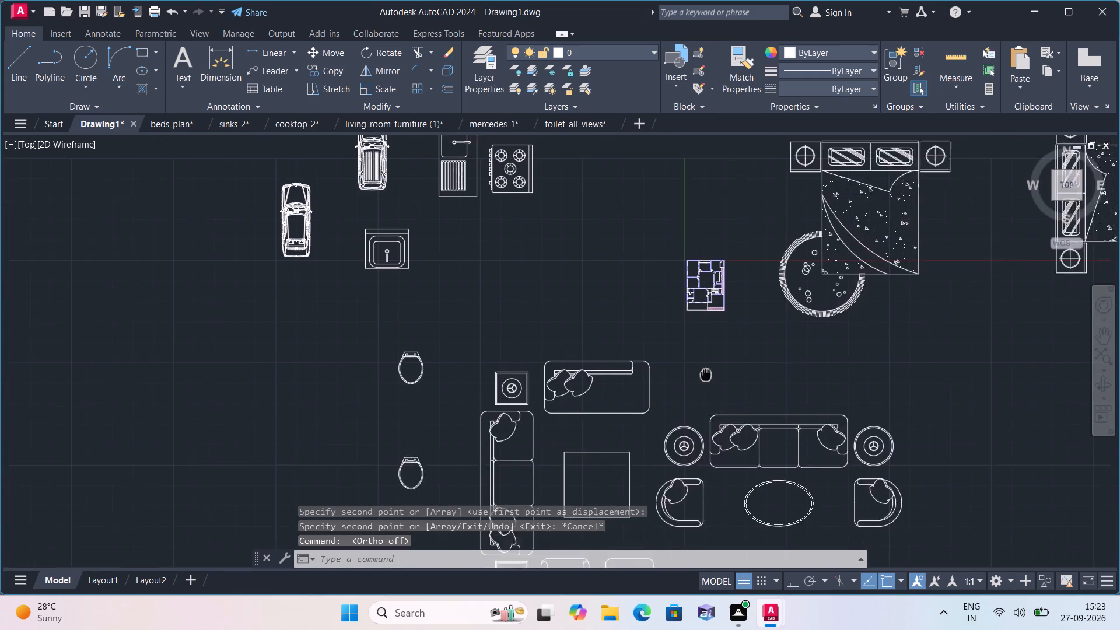
pyautogui.moveTo(708, 393); pyautogui.dragTo(708, 390, button='middle')
pyautogui.click(328, 286)
pyautogui.click(230, 190)
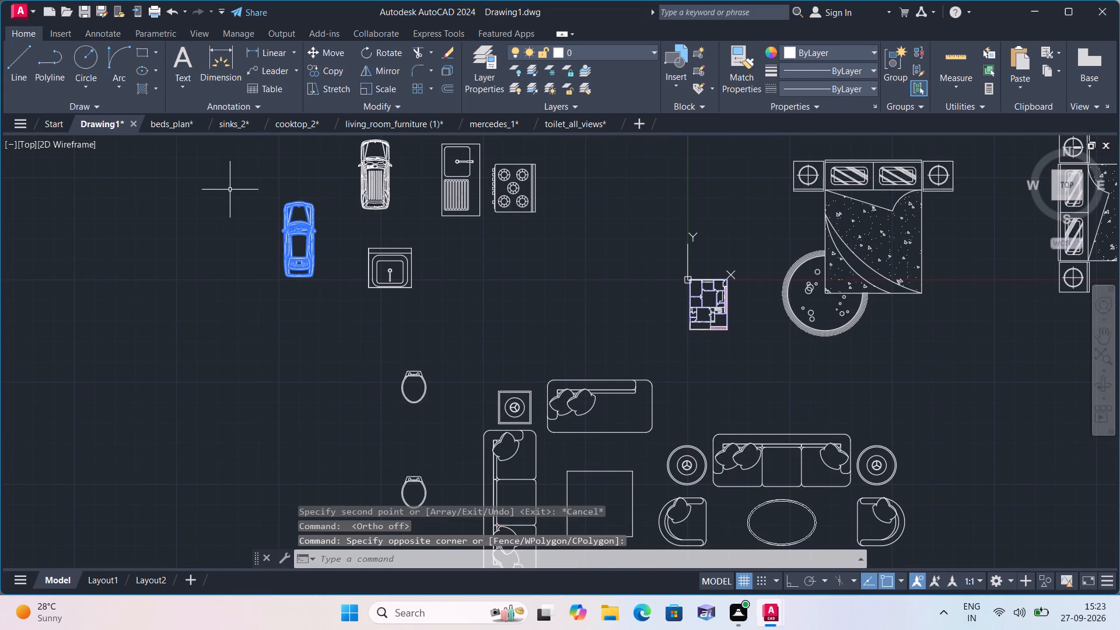
pyautogui.click(332, 52)
pyautogui.click(297, 241)
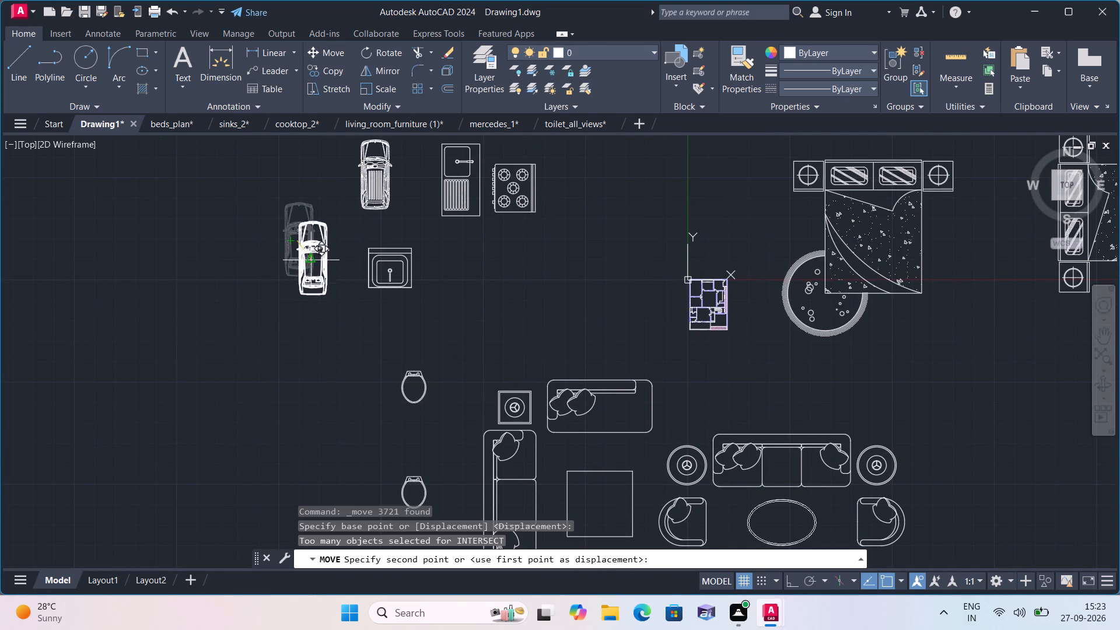
pyautogui.click(611, 290)
# Scale the car beside the floor plan down about a point near its middle so it fits the plan's parking area.
pyautogui.scroll(3, 670, 331)
pyautogui.moveTo(597, 319); pyautogui.dragTo(594, 372, button='middle')
pyautogui.scroll(-1, 597, 319)
pyautogui.moveTo(596, 392); pyautogui.dragTo(575, 383)
pyautogui.click(423, 164)
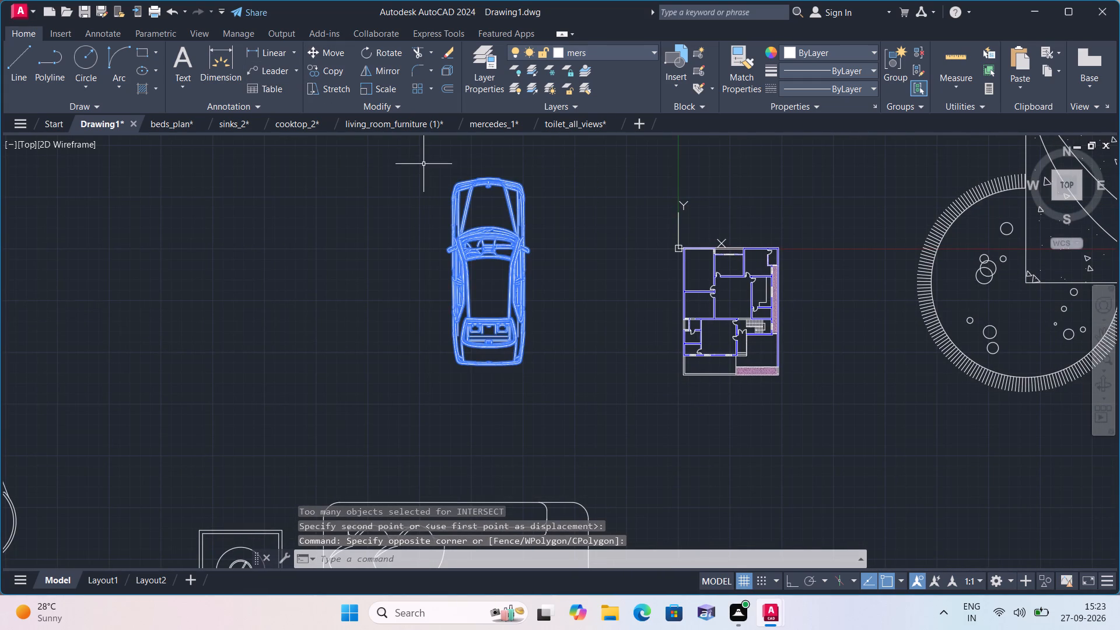
pyautogui.click(387, 90)
pyautogui.click(474, 276)
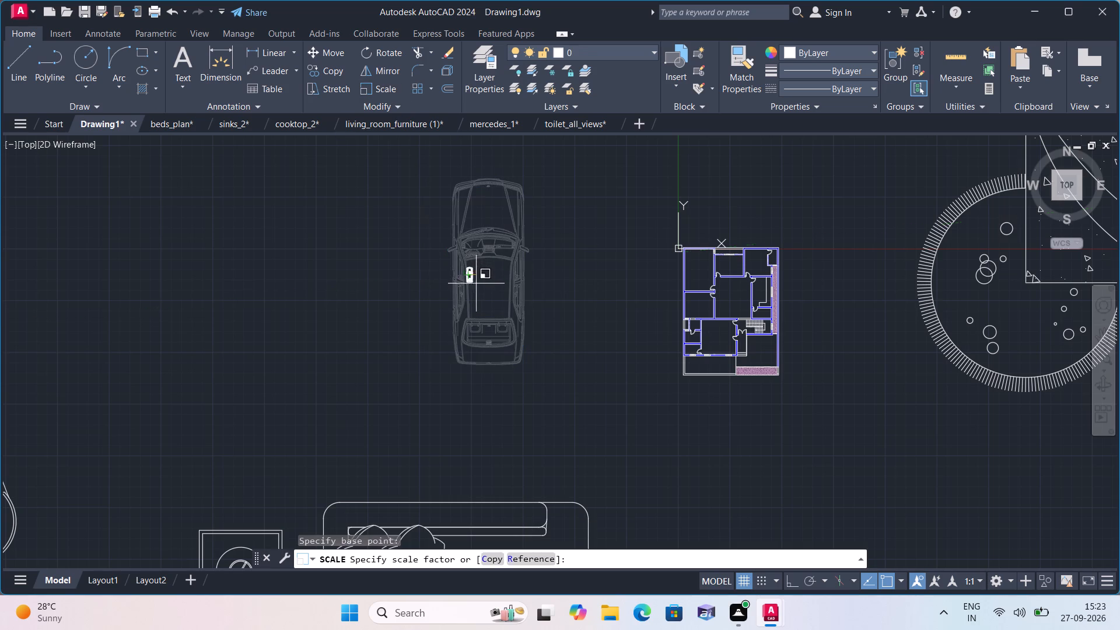
pyautogui.click(476, 283)
# Move the reduced car into the floor plan's southeast parking area, between the staircase and the paved strip.
pyautogui.moveTo(498, 313); pyautogui.dragTo(483, 290)
pyautogui.click(416, 230)
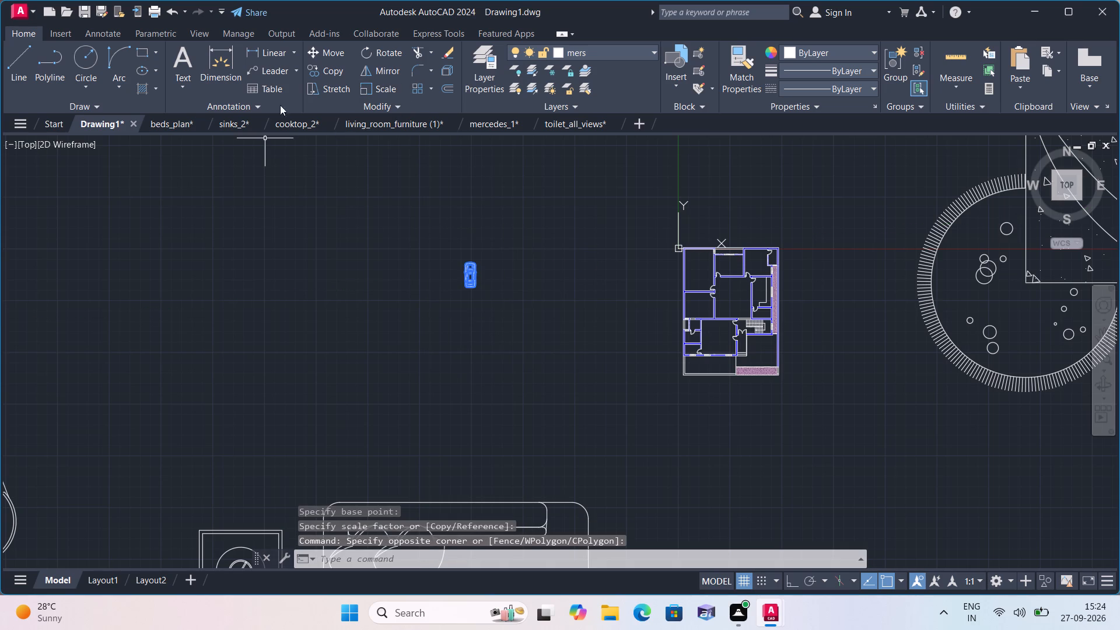
pyautogui.click(329, 54)
pyautogui.click(474, 271)
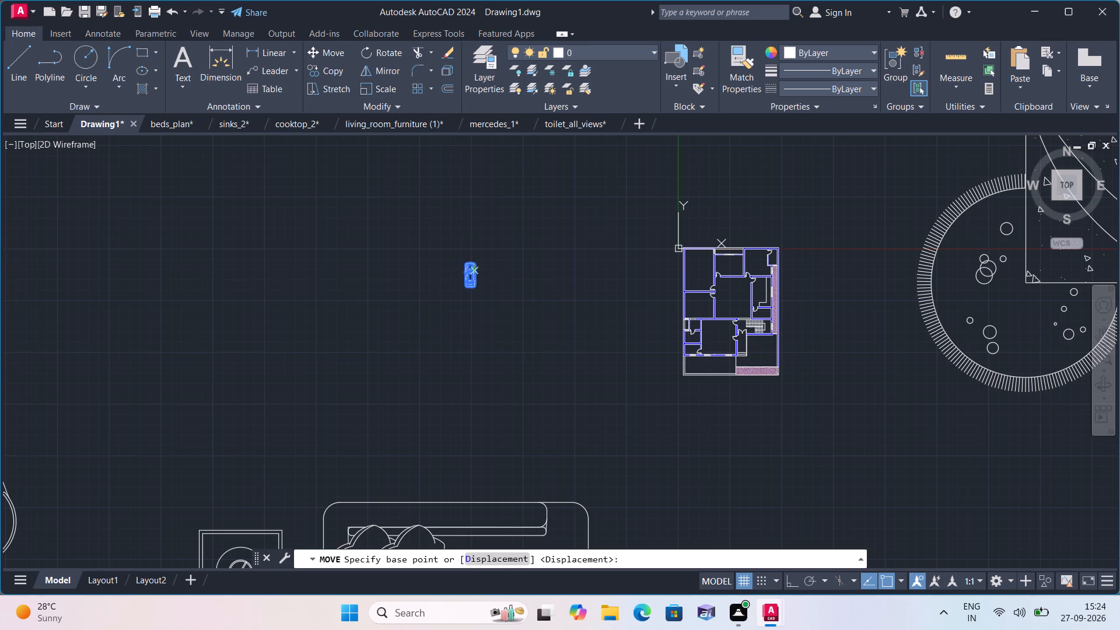
pyautogui.scroll(4, 764, 354)
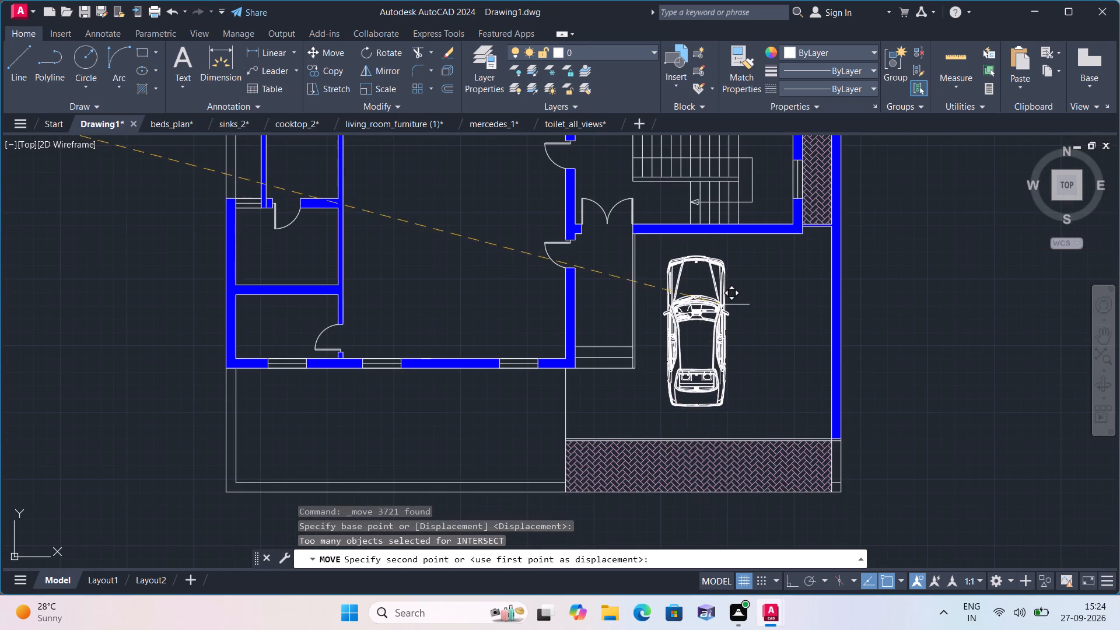
pyautogui.click(709, 287)
# Move the remaining car with the ribbed roof from north of the square sink to open space west of the floor plan.
pyautogui.scroll(-3, 462, 288)
pyautogui.moveTo(307, 240); pyautogui.dragTo(452, 331, button='middle')
pyautogui.scroll(-2, 516, 366)
pyautogui.moveTo(370, 295); pyautogui.dragTo(471, 394, button='middle')
pyautogui.moveTo(162, 320); pyautogui.dragTo(161, 303)
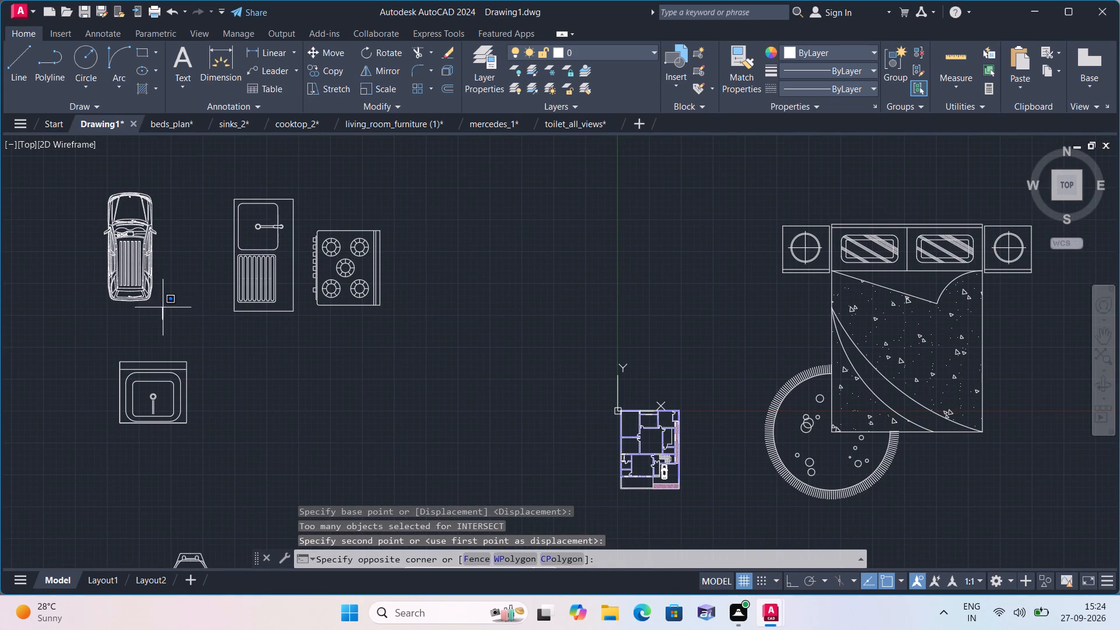
pyautogui.moveTo(161, 303); pyautogui.dragTo(160, 302)
pyautogui.click(59, 186)
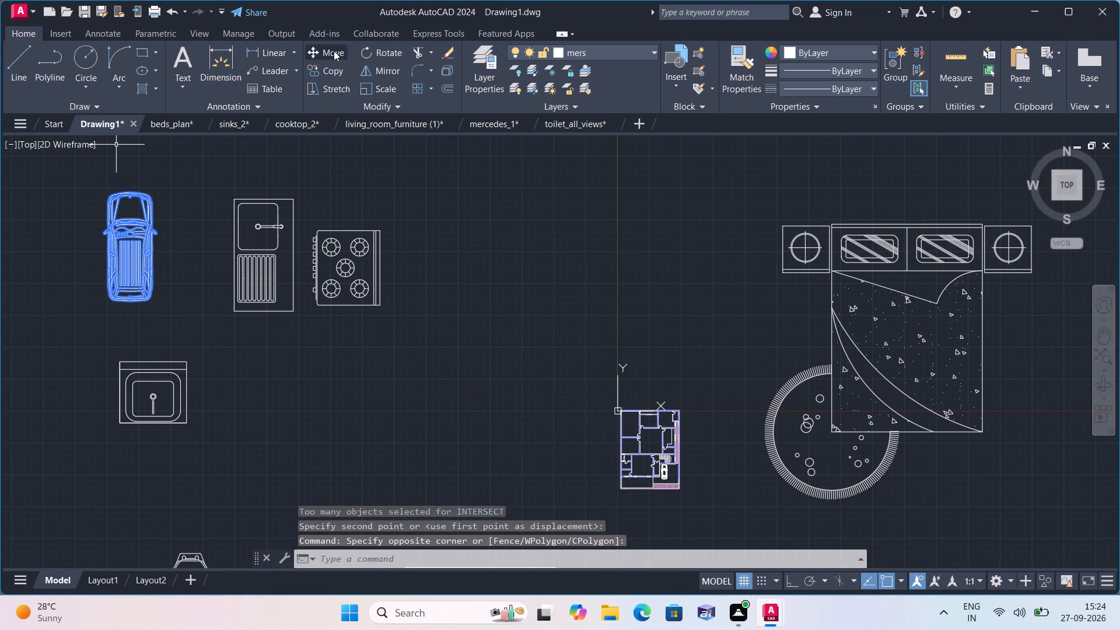
pyautogui.click(334, 51)
pyautogui.moveTo(118, 242); pyautogui.dragTo(124, 249)
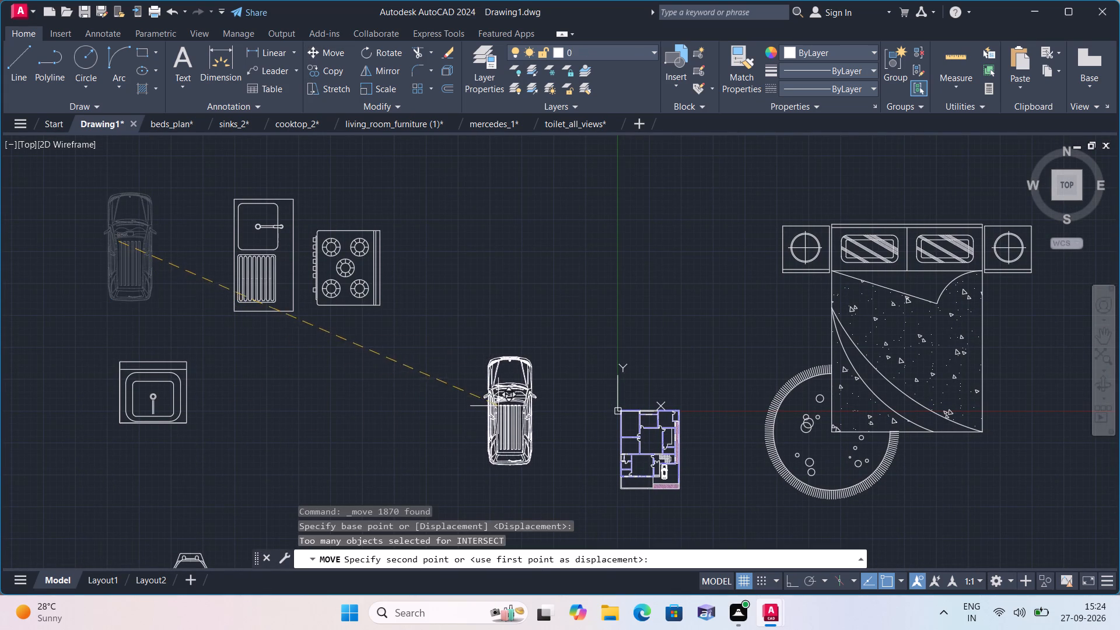
pyautogui.click(499, 406)
# Scale the ribbed-roof car west of the floor plan down about a point near its middle to suit the plan's size.
pyautogui.scroll(2, 547, 442)
pyautogui.moveTo(547, 441); pyautogui.dragTo(522, 379, button='middle')
pyautogui.moveTo(535, 450); pyautogui.dragTo(474, 408)
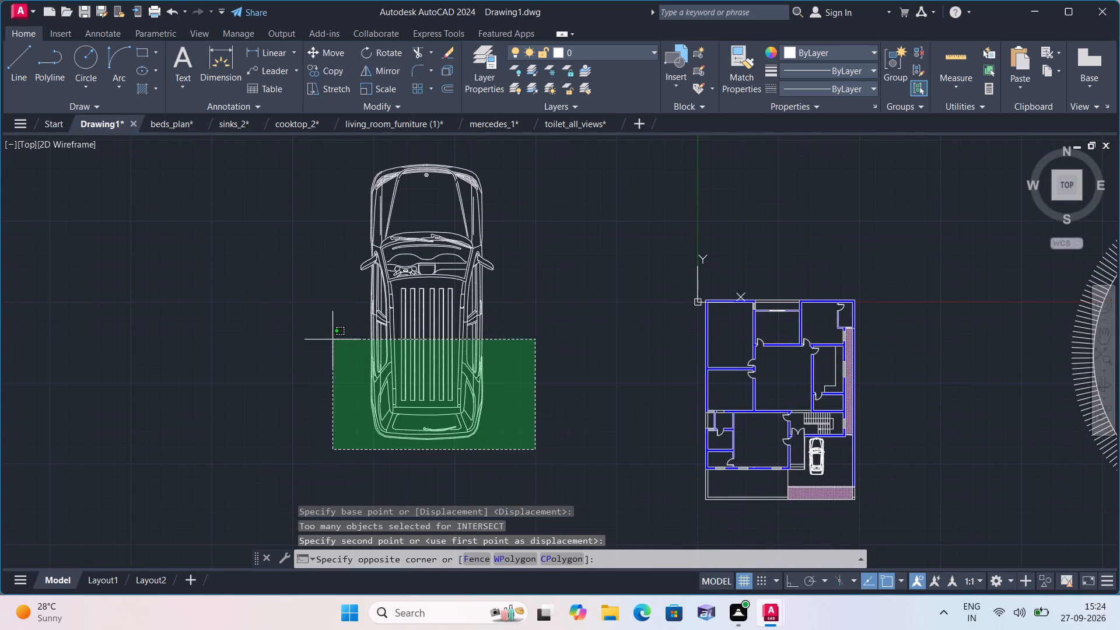
pyautogui.click(256, 157)
pyautogui.click(384, 85)
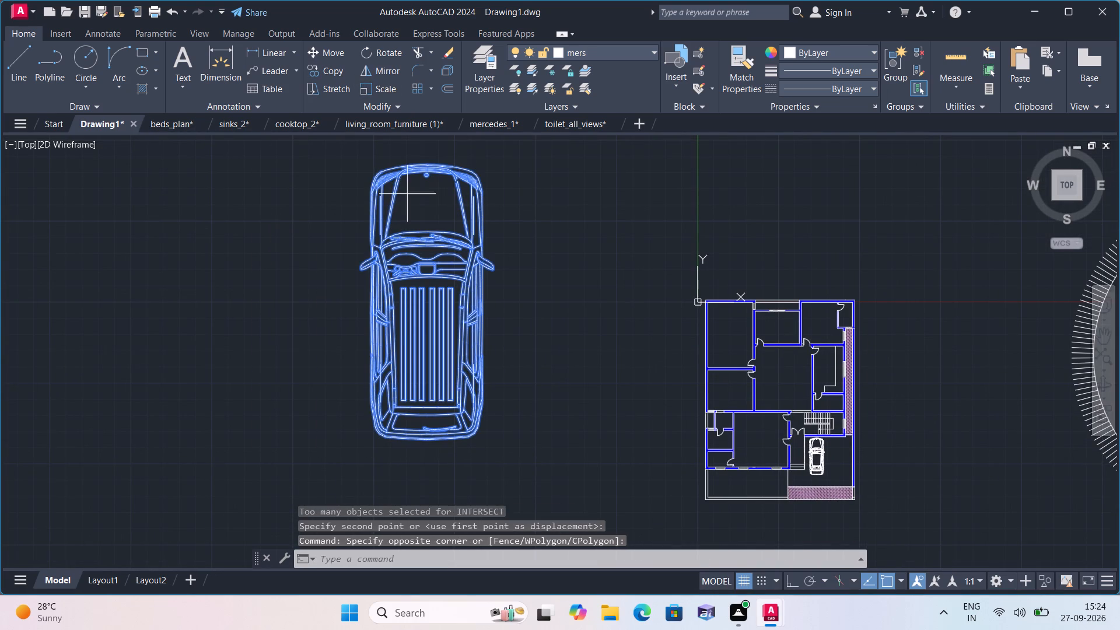
pyautogui.click(433, 333)
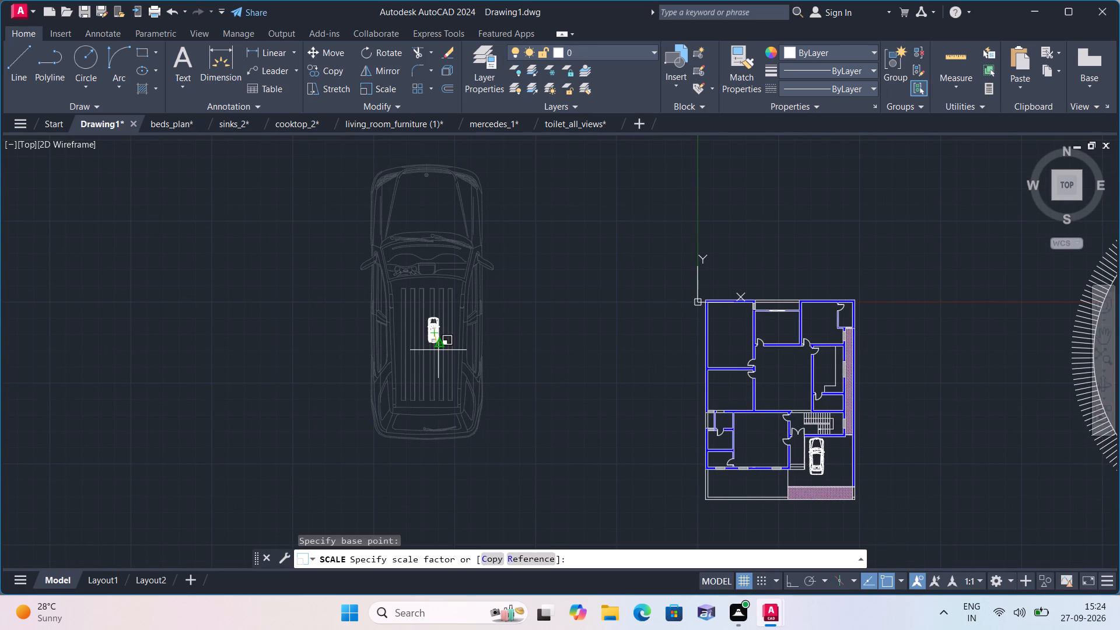
pyautogui.click(438, 350)
# Move the reduced ribbed-roof car into the southeast parking area, on the east side of the car already parked there.
pyautogui.click(457, 378)
pyautogui.click(399, 317)
pyautogui.moveTo(494, 405); pyautogui.dragTo(467, 323)
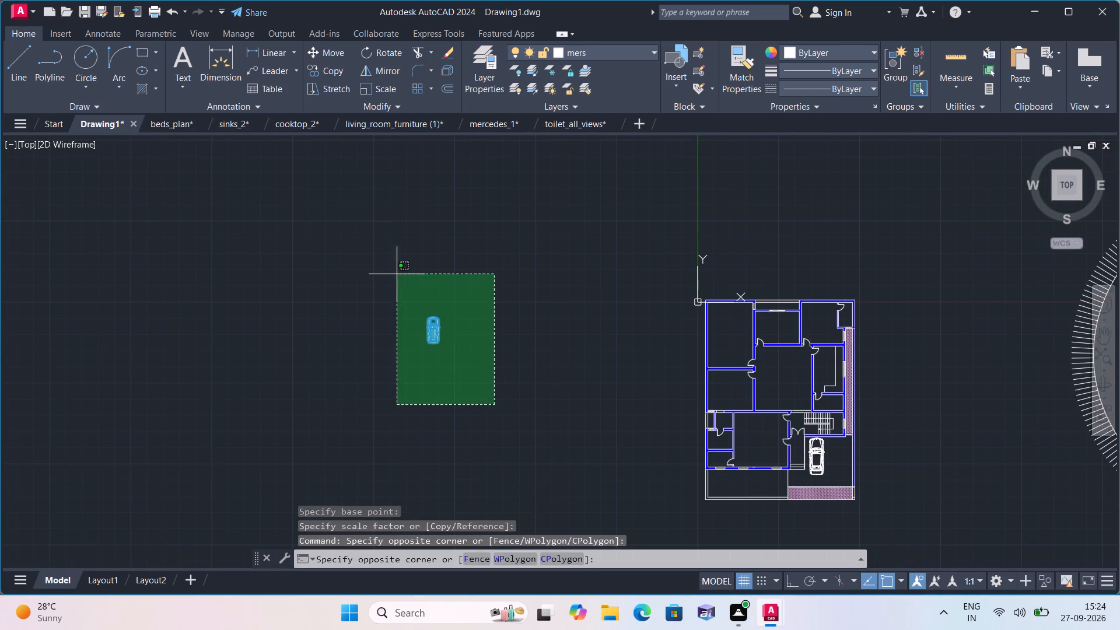
pyautogui.click(394, 274)
pyautogui.click(321, 53)
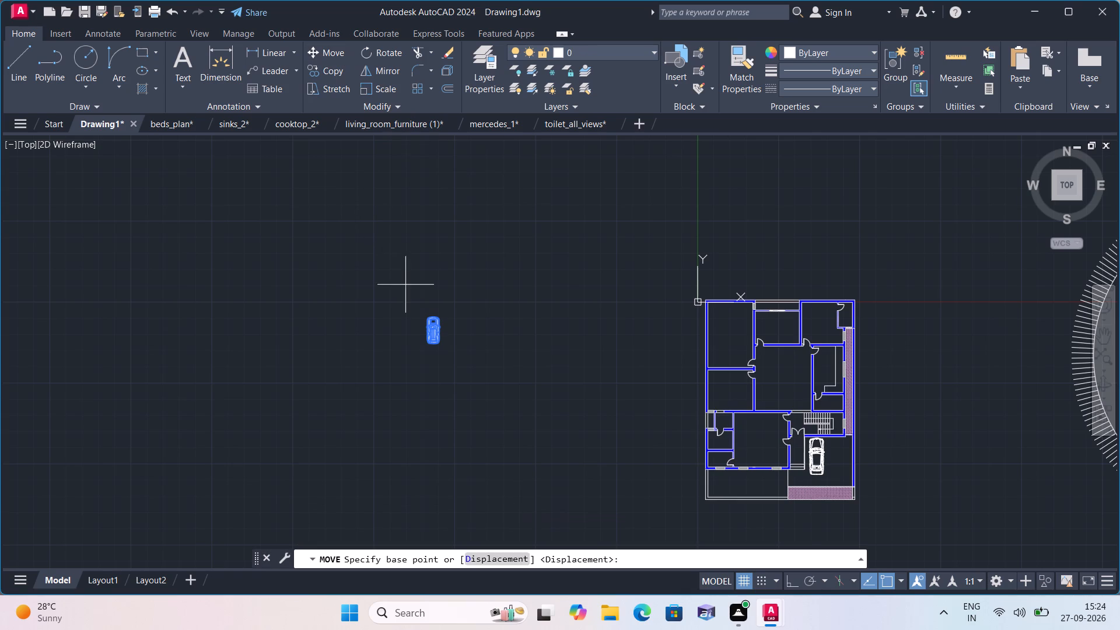
pyautogui.click(431, 330)
pyautogui.scroll(3, 836, 454)
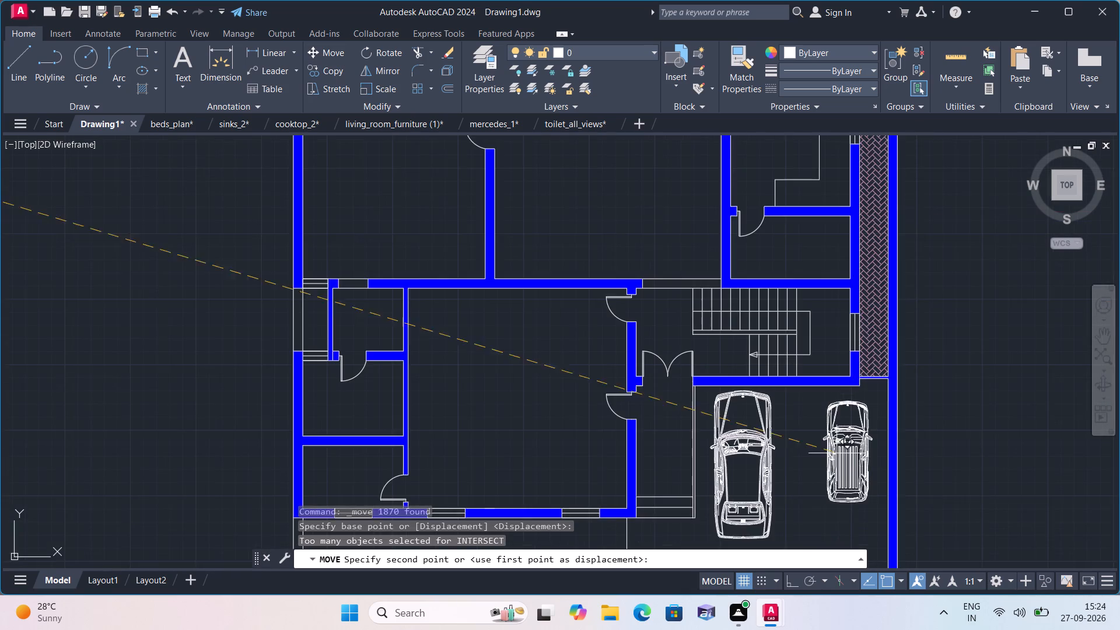
pyautogui.moveTo(829, 473); pyautogui.dragTo(761, 377, button='middle')
pyautogui.click(758, 376)
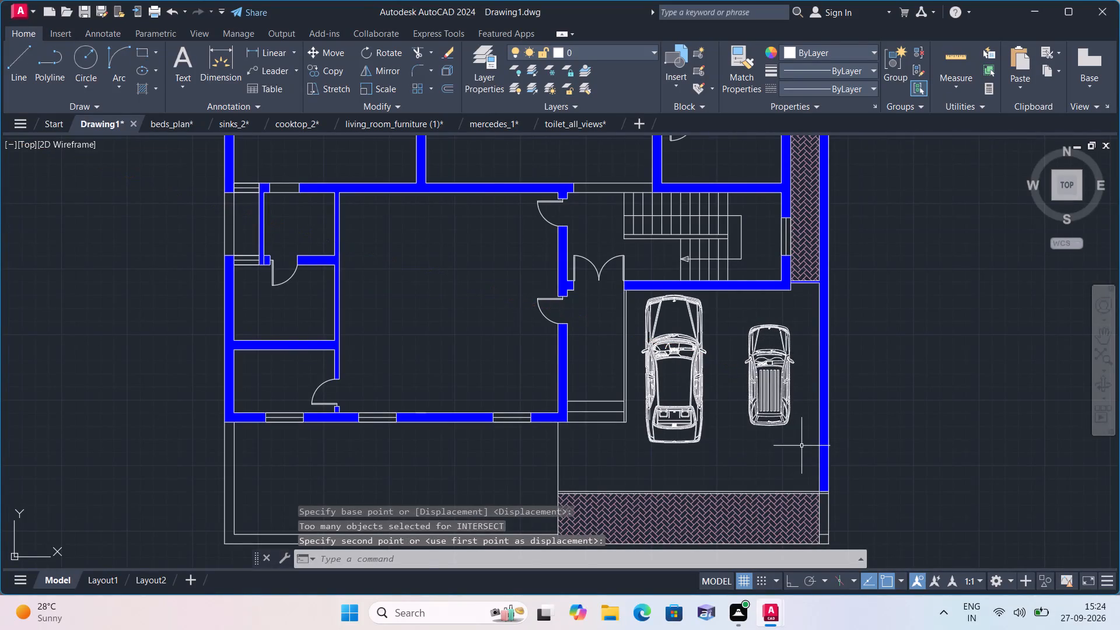
# Scale the ribbed-roof car in the parking area up about its middle to roughly the length of the neighbouring car.
pyautogui.click(797, 445)
pyautogui.click(732, 319)
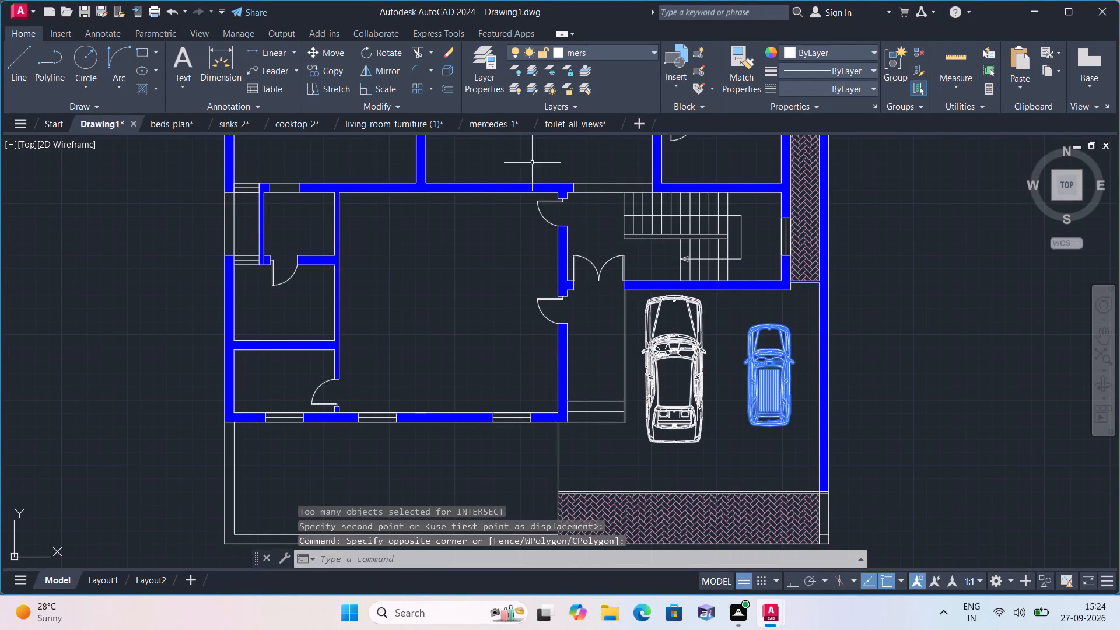
pyautogui.click(389, 87)
pyautogui.click(775, 381)
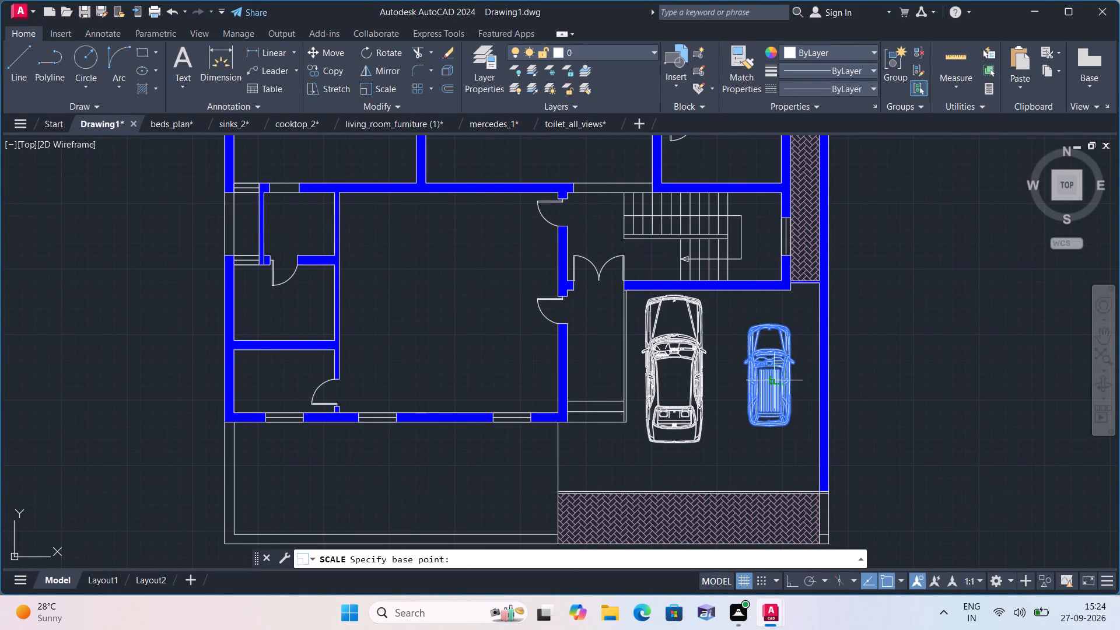
pyautogui.click(779, 458)
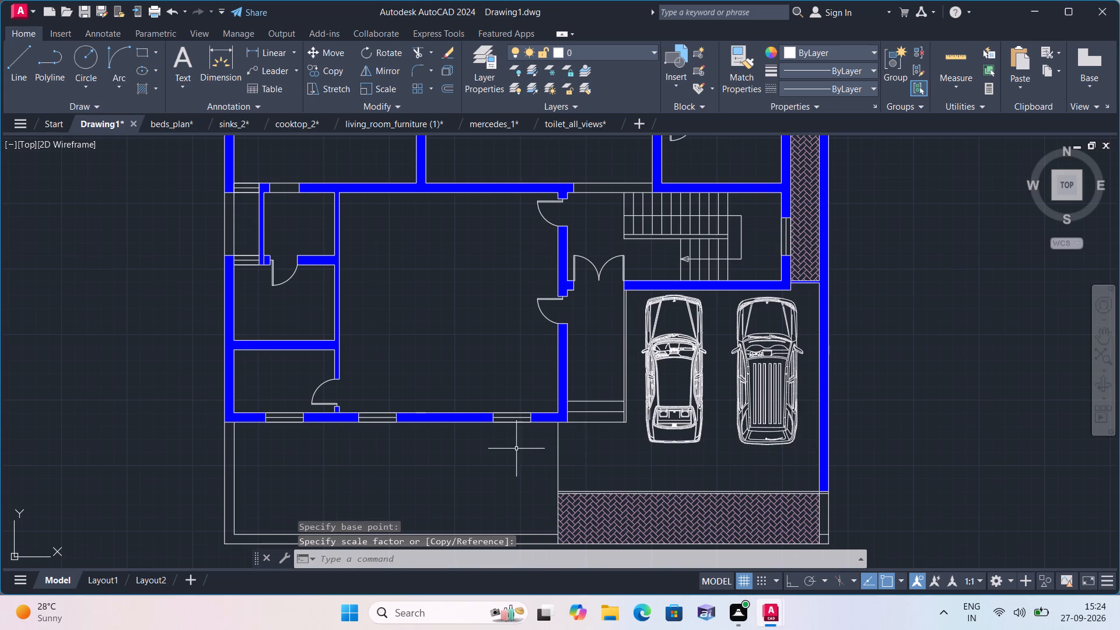
# Scale down the sofa set with the oval table, two armchairs and round side tables, south of the floor plan.
pyautogui.scroll(-2, 509, 450)
pyautogui.middleClick(357, 441)
pyautogui.scroll(-2, 538, 480)
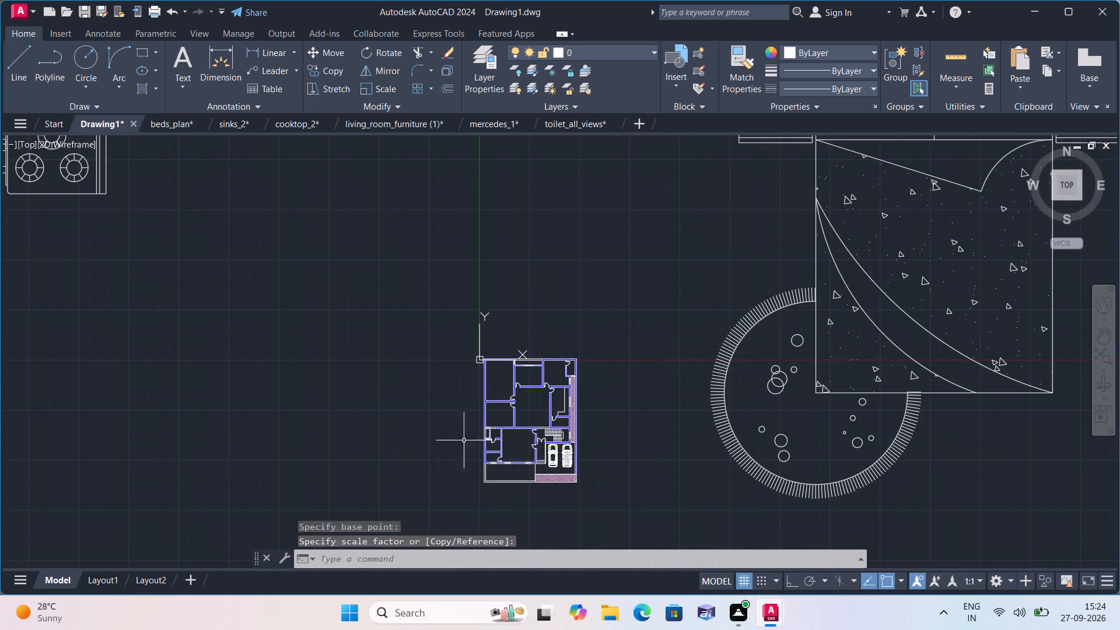
pyautogui.moveTo(365, 383); pyautogui.dragTo(446, 461, button='middle')
pyautogui.scroll(-2, 451, 464)
pyautogui.moveTo(432, 440); pyautogui.dragTo(418, 318, button='middle')
pyautogui.scroll(-1, 430, 423)
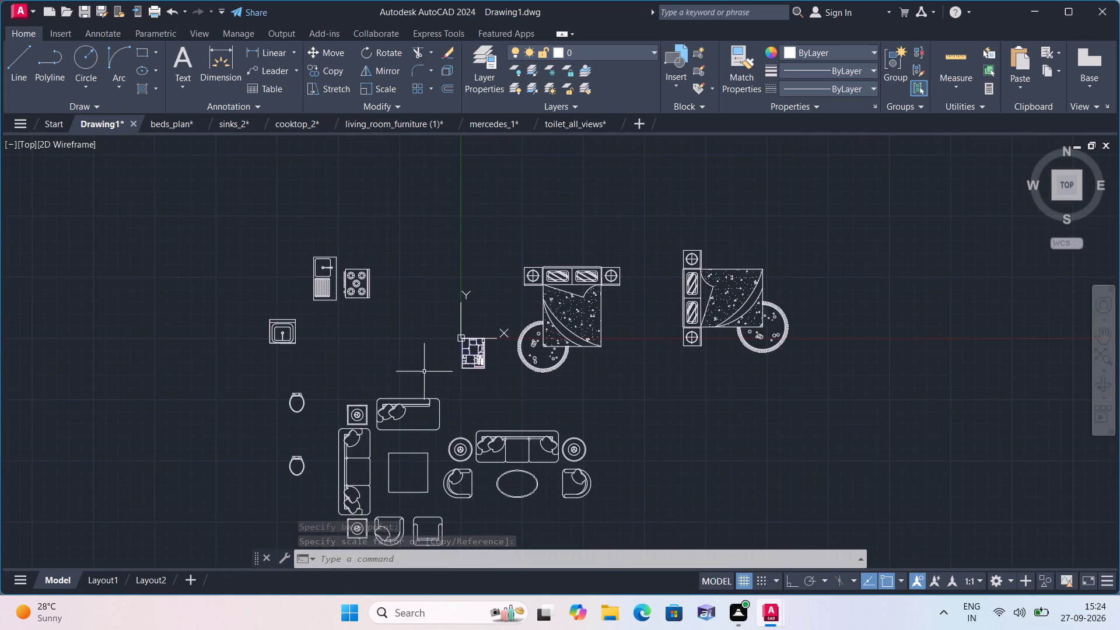
pyautogui.moveTo(448, 481); pyautogui.dragTo(482, 390, button='middle')
pyautogui.scroll(-1, 459, 436)
pyautogui.scroll(2, 495, 416)
pyautogui.moveTo(750, 418); pyautogui.dragTo(695, 381)
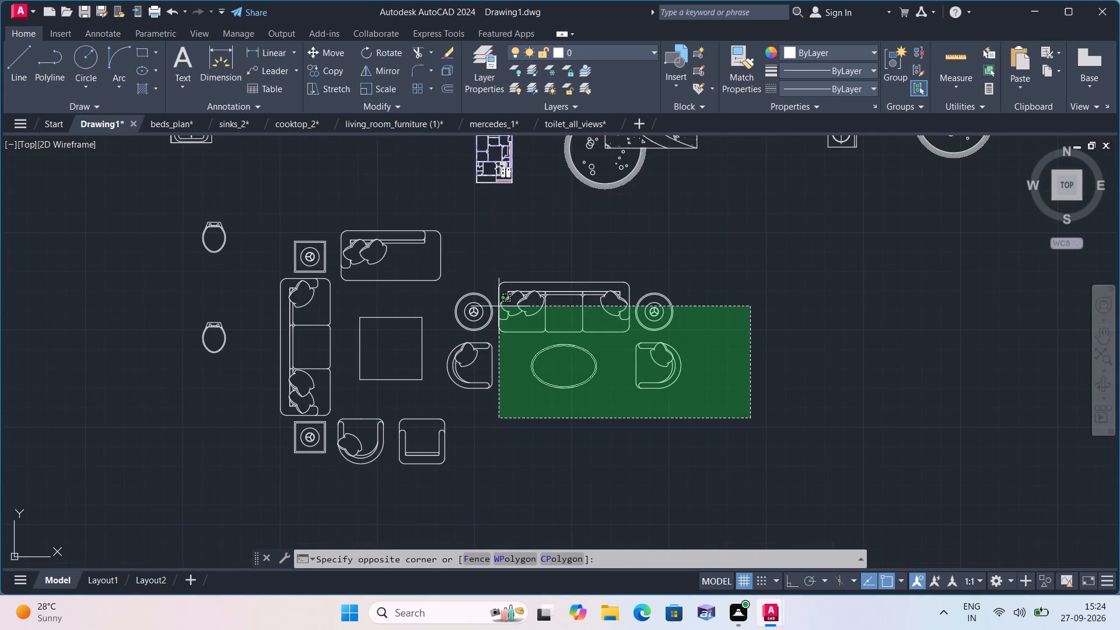
pyautogui.click(447, 269)
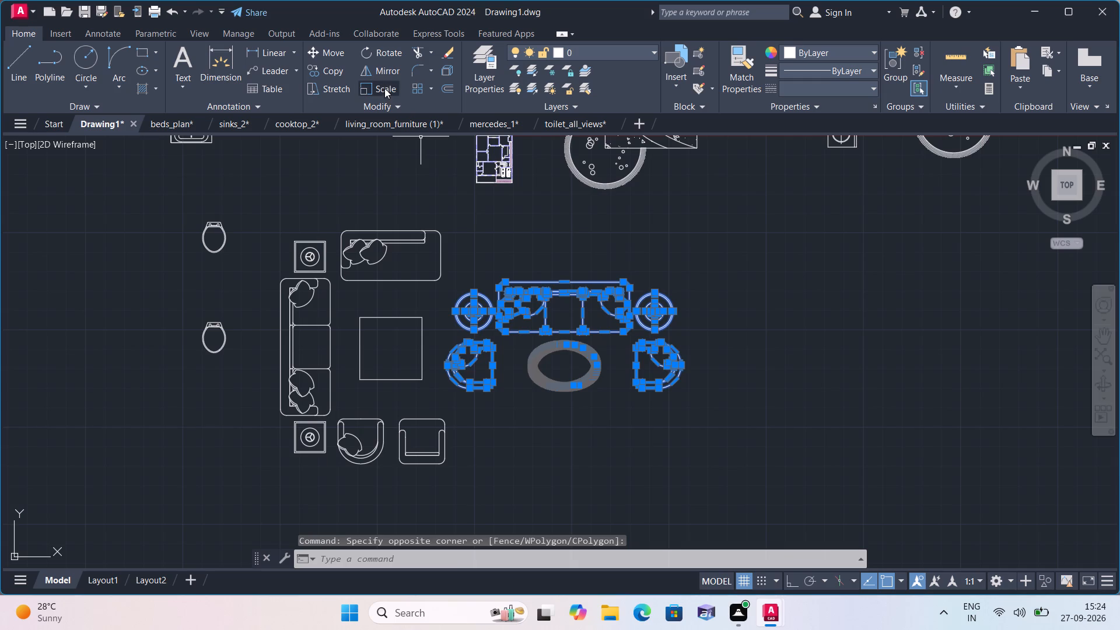
pyautogui.click(384, 88)
pyautogui.click(540, 355)
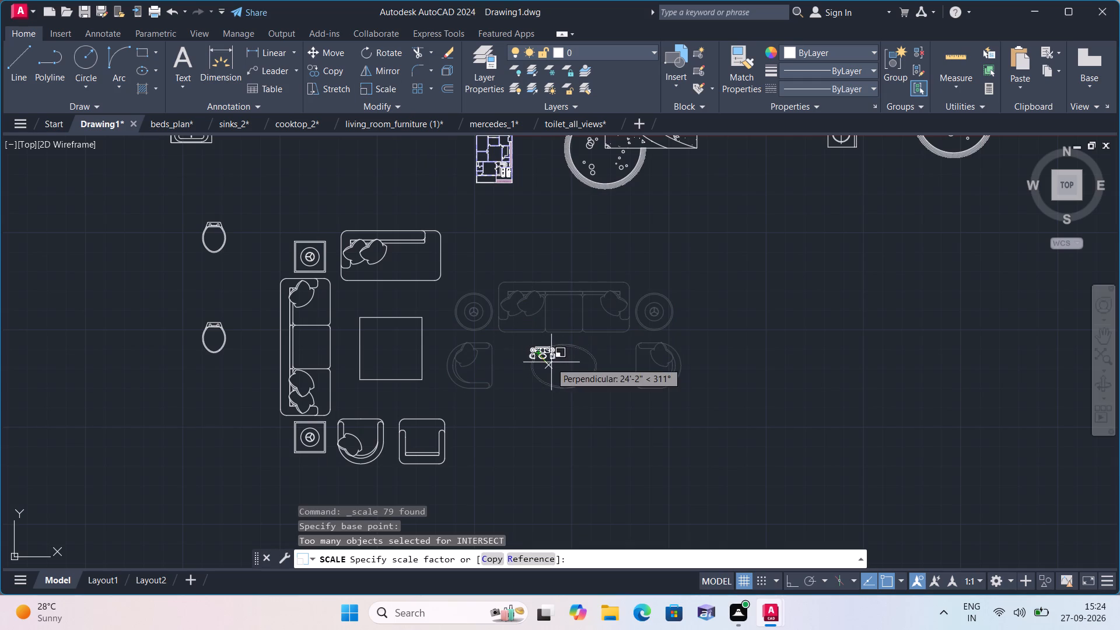
pyautogui.click(551, 362)
# Move the reduced oval-table sofa set to open space just east of the floor plan.
pyautogui.moveTo(573, 376); pyautogui.dragTo(541, 349)
pyautogui.click(482, 321)
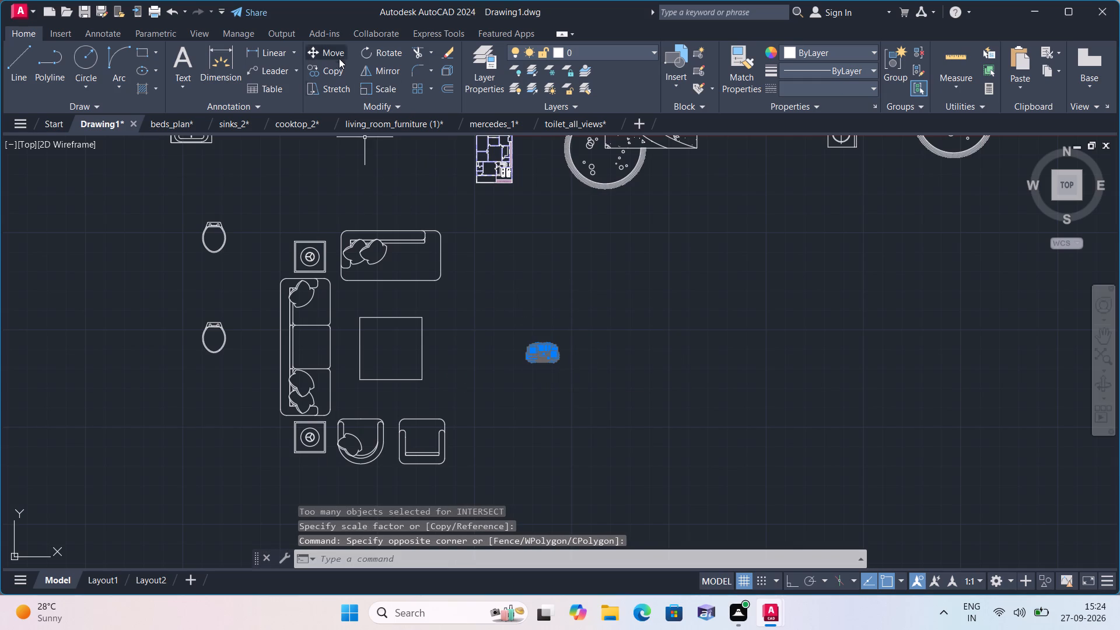
pyautogui.moveTo(338, 53); pyautogui.dragTo(346, 76)
pyautogui.click(326, 48)
pyautogui.click(533, 355)
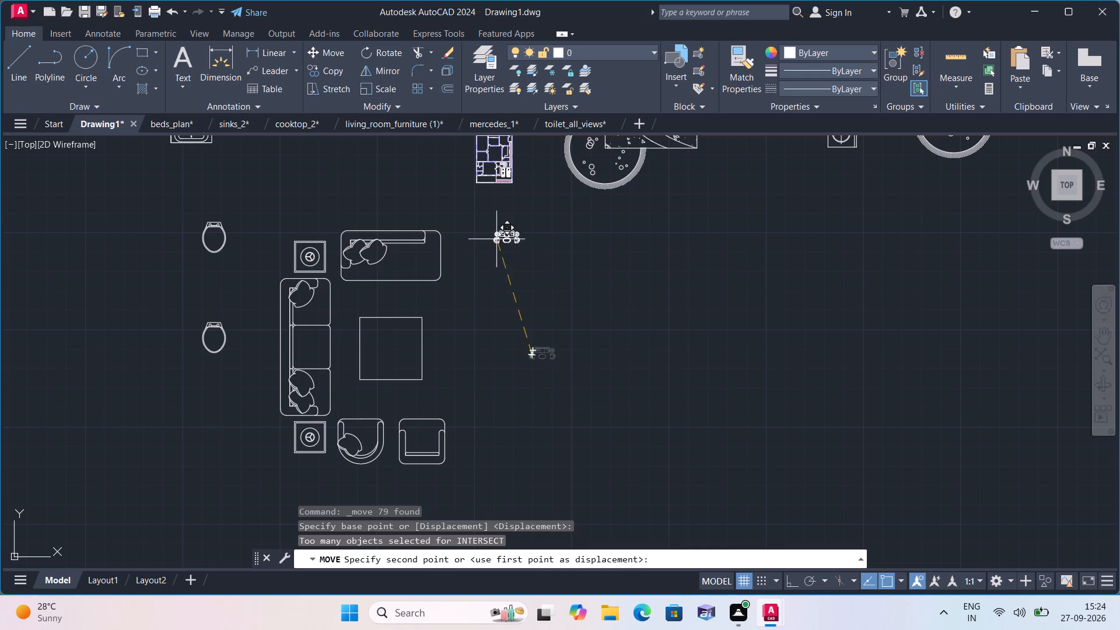
pyautogui.moveTo(504, 220); pyautogui.dragTo(591, 409, button='middle')
pyautogui.scroll(3, 558, 326)
pyautogui.scroll(2, 600, 380)
pyautogui.moveTo(650, 423); pyautogui.dragTo(647, 422, button='middle')
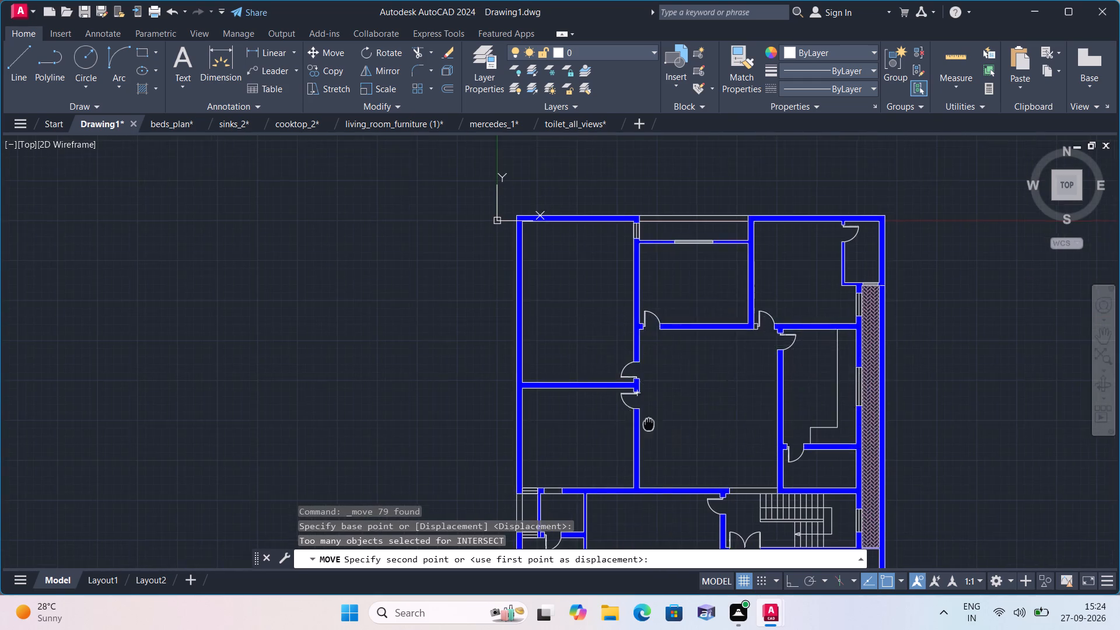
pyautogui.moveTo(647, 422); pyautogui.dragTo(184, 276, button='middle')
pyautogui.click(488, 325)
# Scale the oval-table sofa set east of the floor plan down again about its middle so it fits the central hall.
pyautogui.moveTo(754, 435); pyautogui.dragTo(742, 392)
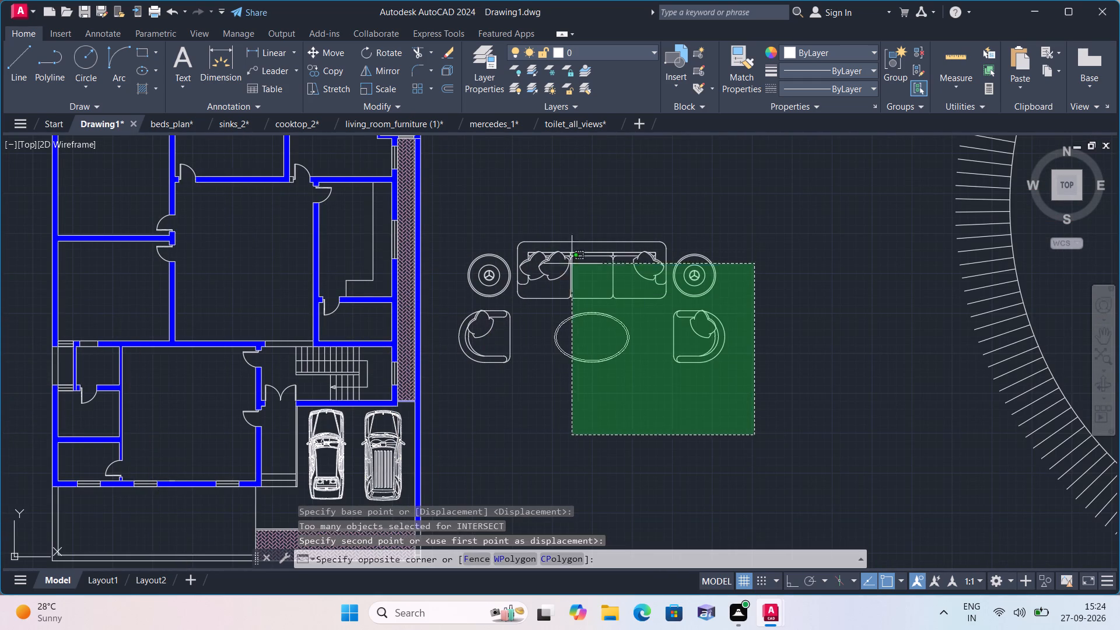
pyautogui.click(459, 208)
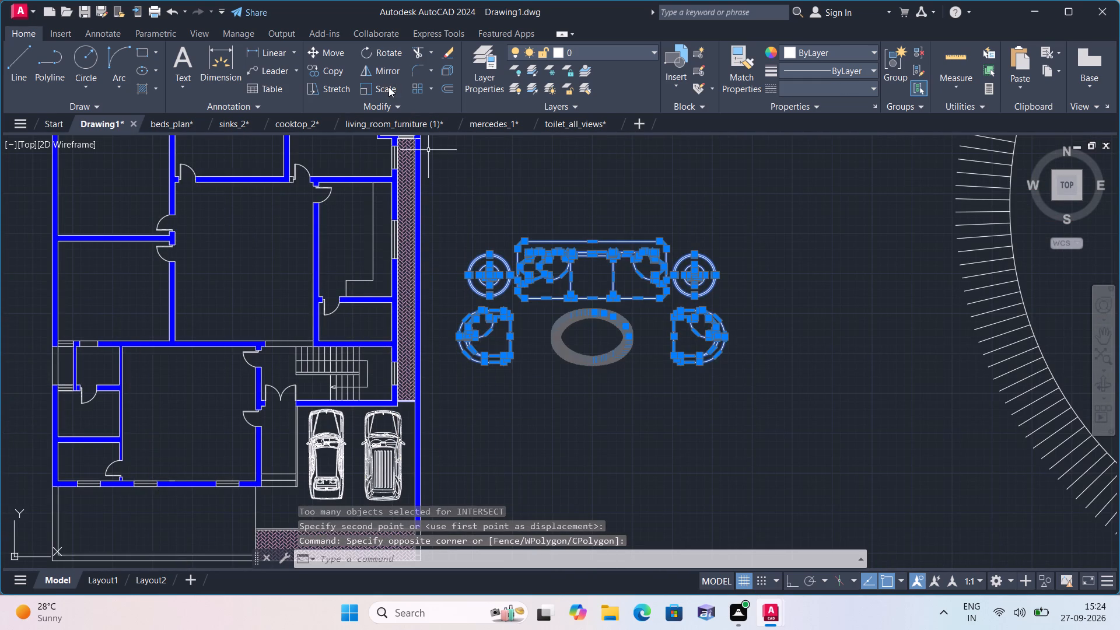
pyautogui.click(388, 87)
pyautogui.click(587, 319)
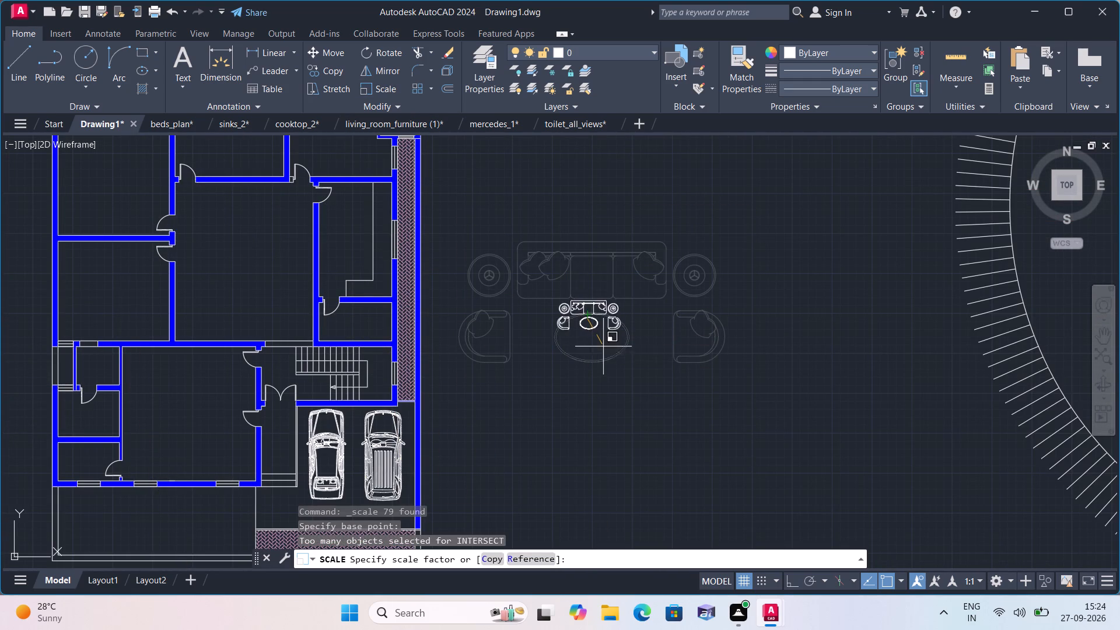
pyautogui.click(604, 355)
# Move the reduced oval-table sofa set into the upper part of the central hall, west of the counter room.
pyautogui.moveTo(654, 369); pyautogui.dragTo(652, 363)
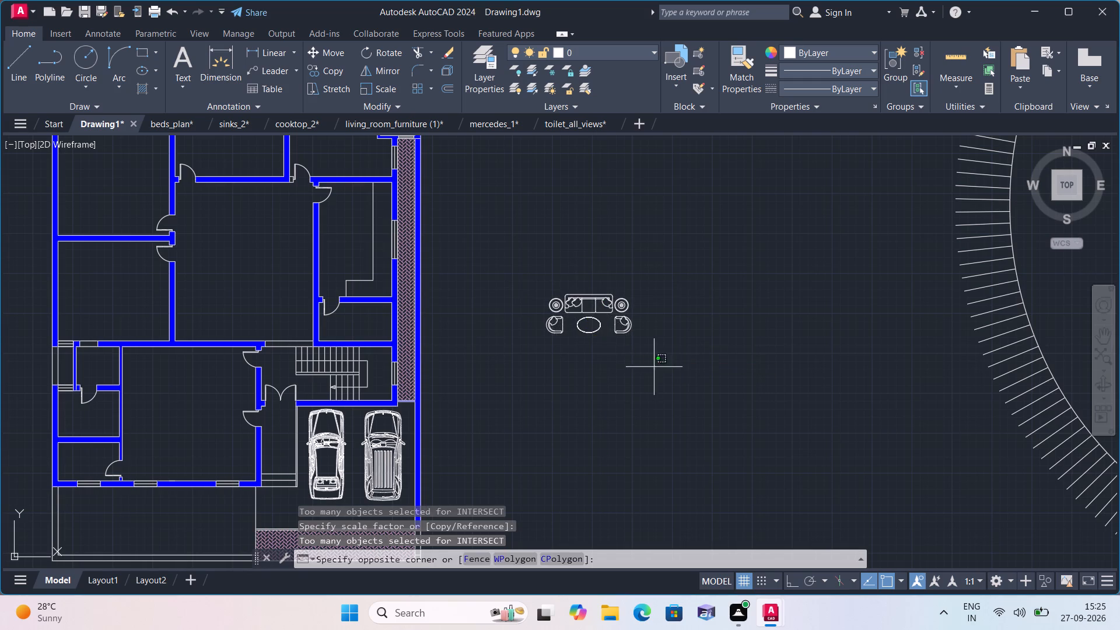
pyautogui.moveTo(652, 363); pyautogui.dragTo(640, 342)
pyautogui.click(490, 264)
pyautogui.moveTo(337, 49); pyautogui.dragTo(337, 55)
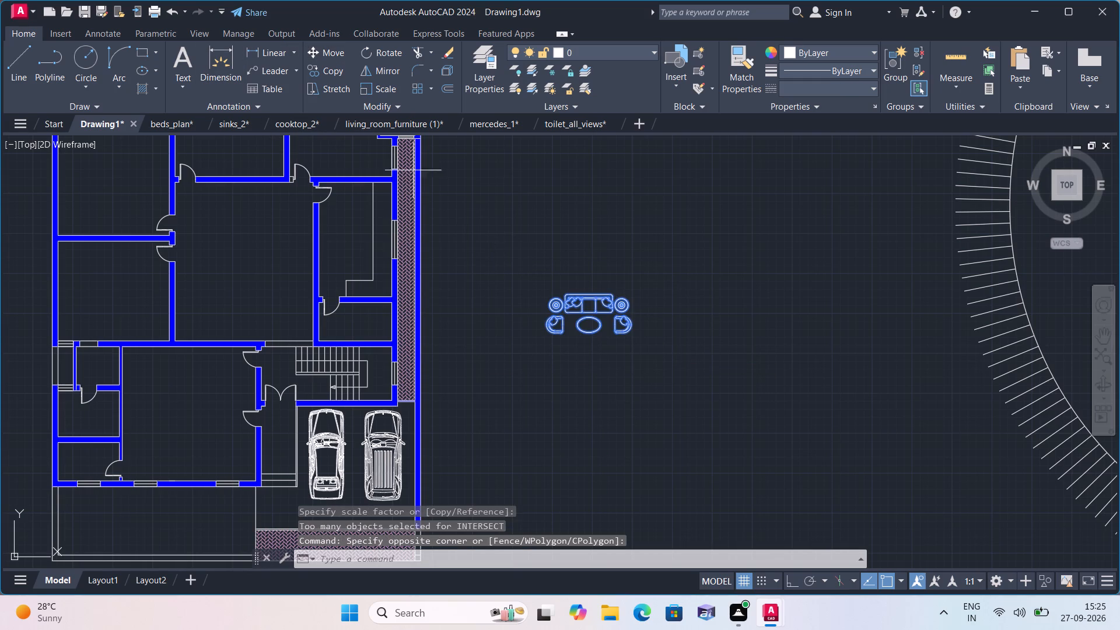
pyautogui.click(590, 314)
pyautogui.click(247, 233)
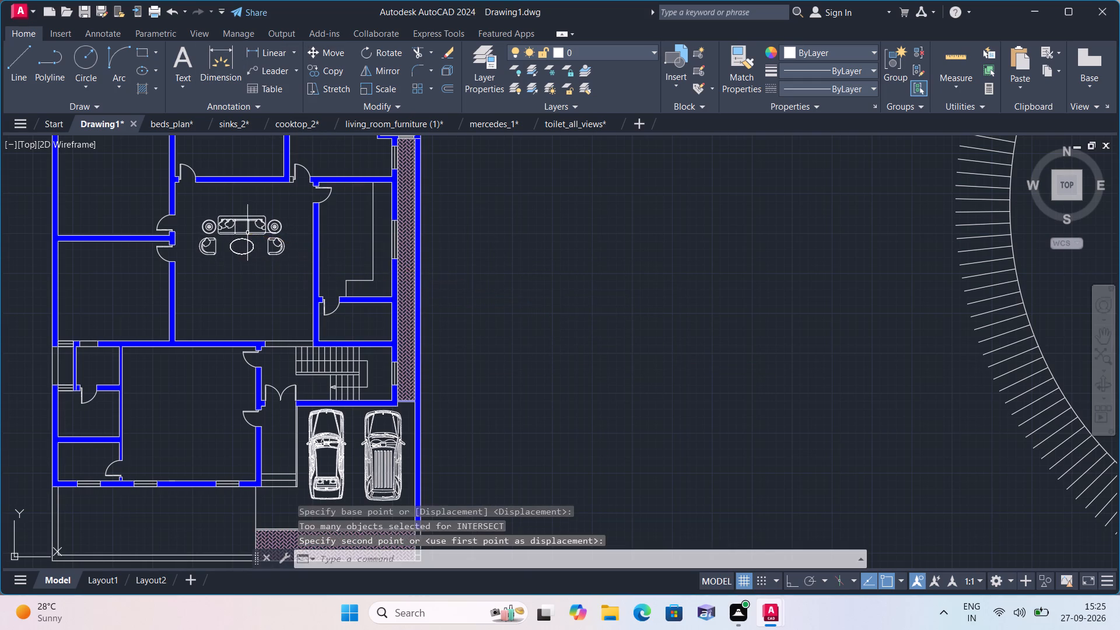
# Scale the sofa set in the central hall up about its oval table so it spans most of the hall's width.
pyautogui.scroll(-1, 259, 316)
pyautogui.scroll(1, 242, 299)
pyautogui.moveTo(242, 299); pyautogui.dragTo(386, 372, button='middle')
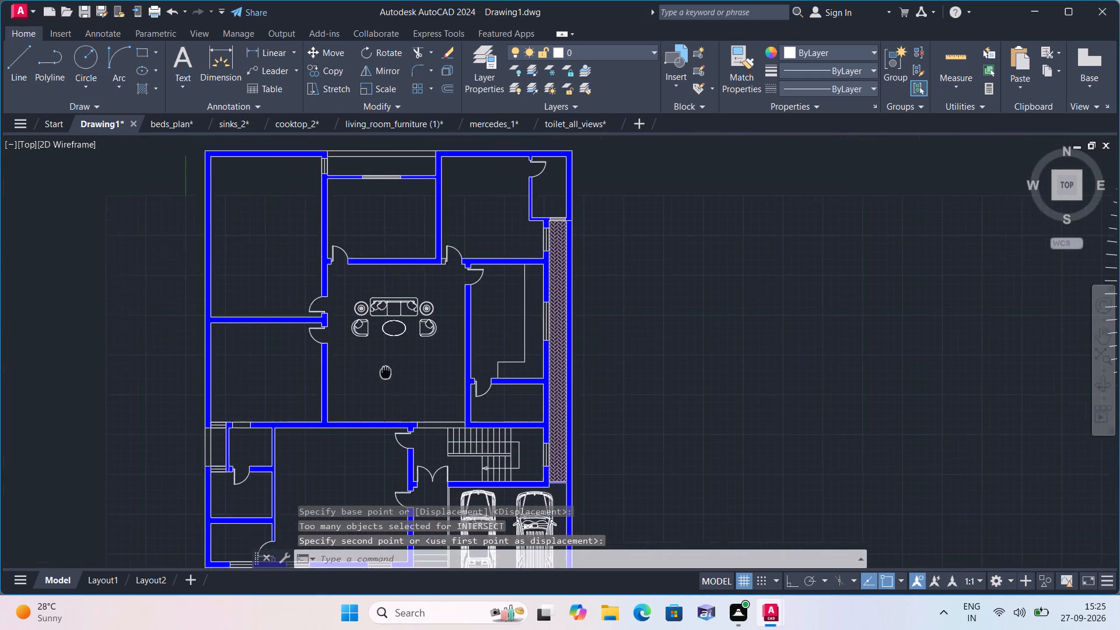
pyautogui.scroll(3, 380, 360)
pyautogui.moveTo(384, 349); pyautogui.dragTo(395, 453, button='middle')
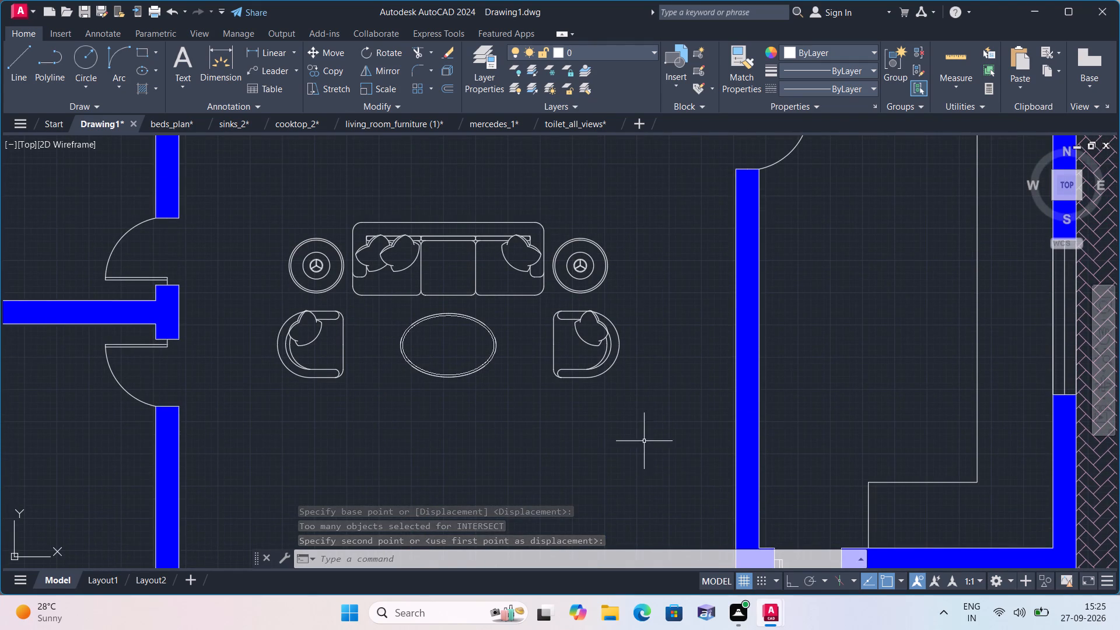
pyautogui.moveTo(651, 426); pyautogui.dragTo(642, 409)
pyautogui.click(274, 196)
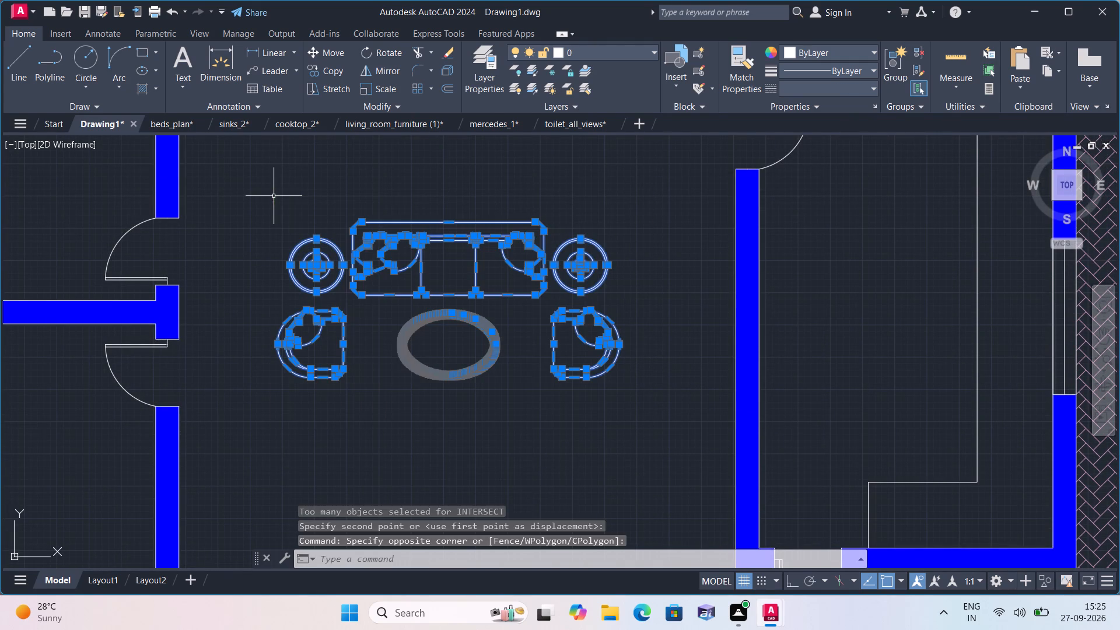
pyautogui.click(386, 84)
pyautogui.click(434, 338)
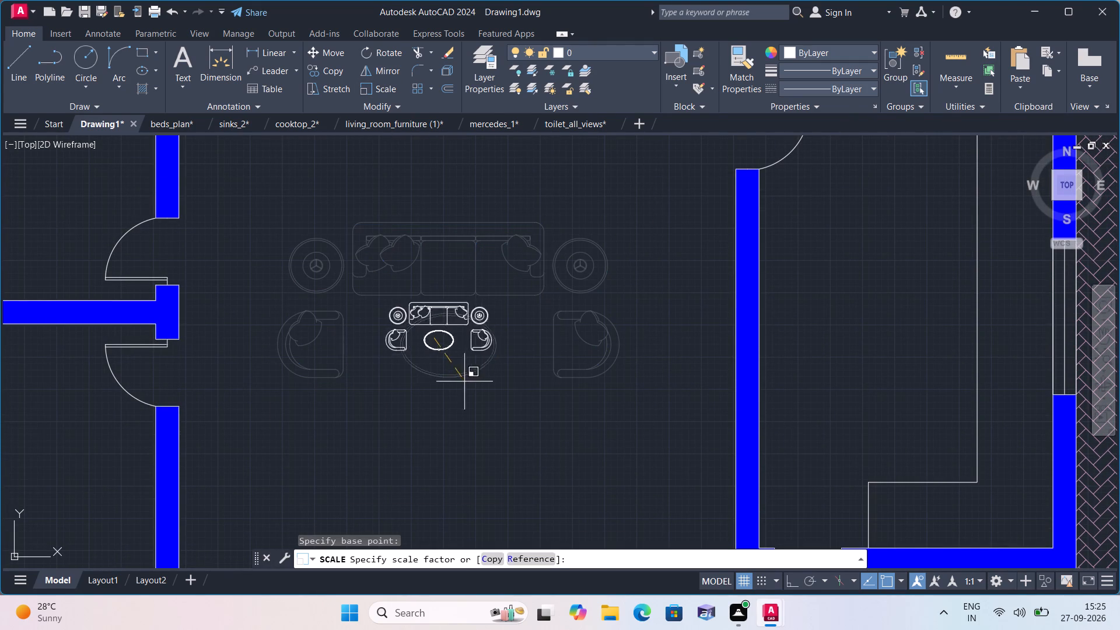
pyautogui.click(564, 527)
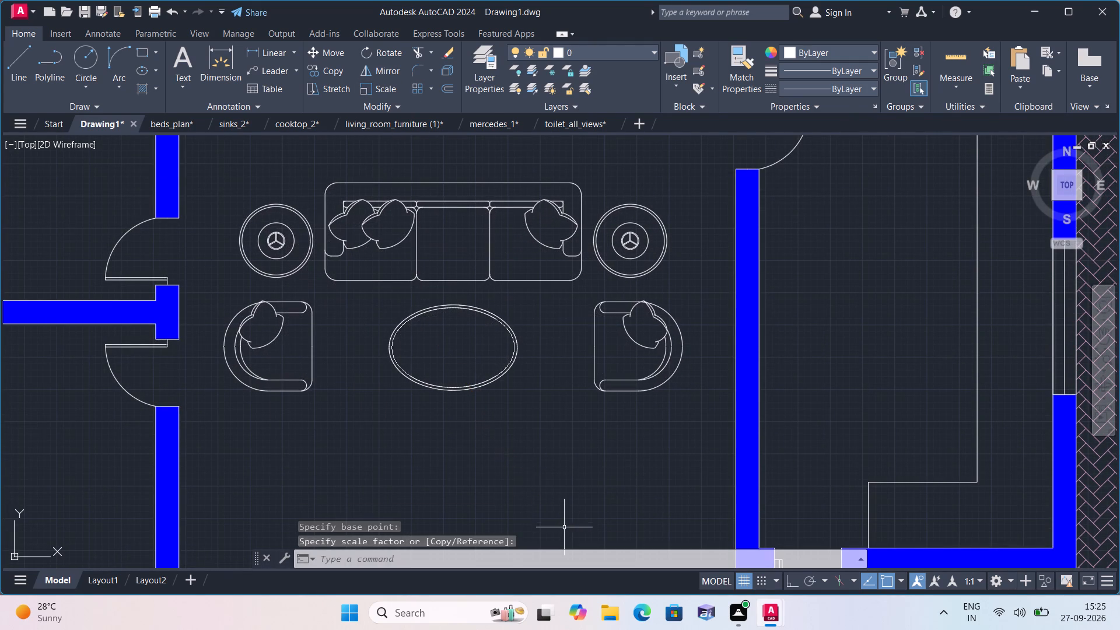
# Scale the five-burner cooktop northwest of the floor plan down to a small fraction of its size about its middle.
pyautogui.scroll(-1, 508, 463)
pyautogui.moveTo(503, 465); pyautogui.dragTo(487, 361, button='middle')
pyautogui.scroll(-1, 495, 461)
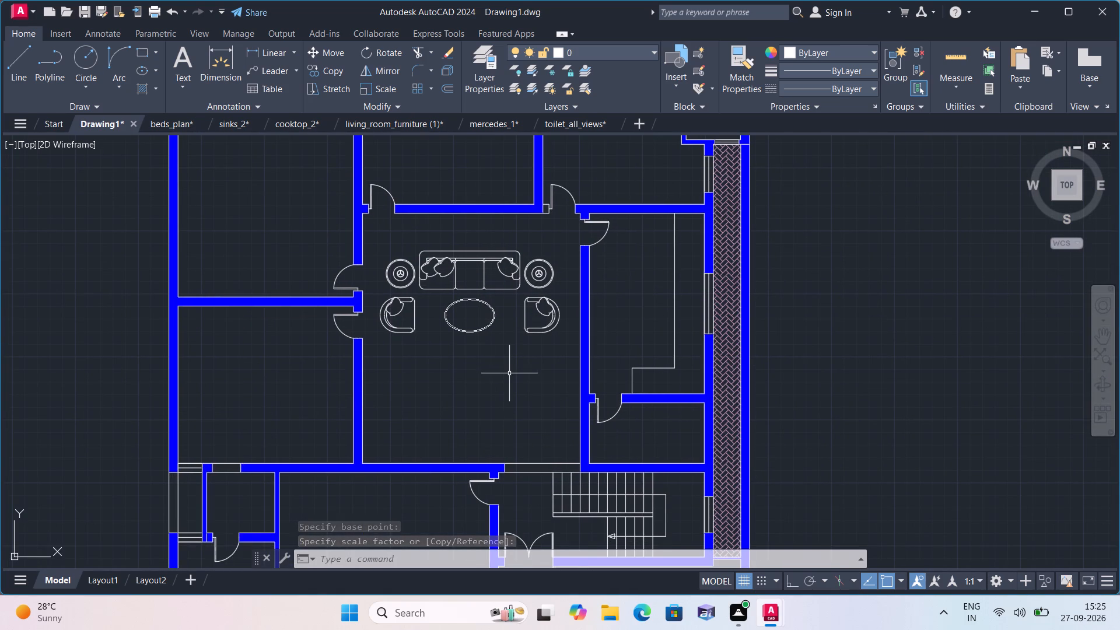
pyautogui.scroll(-2, 509, 373)
pyautogui.scroll(-3, 575, 416)
pyautogui.moveTo(327, 349); pyautogui.dragTo(460, 417, button='middle')
pyautogui.scroll(2, 424, 373)
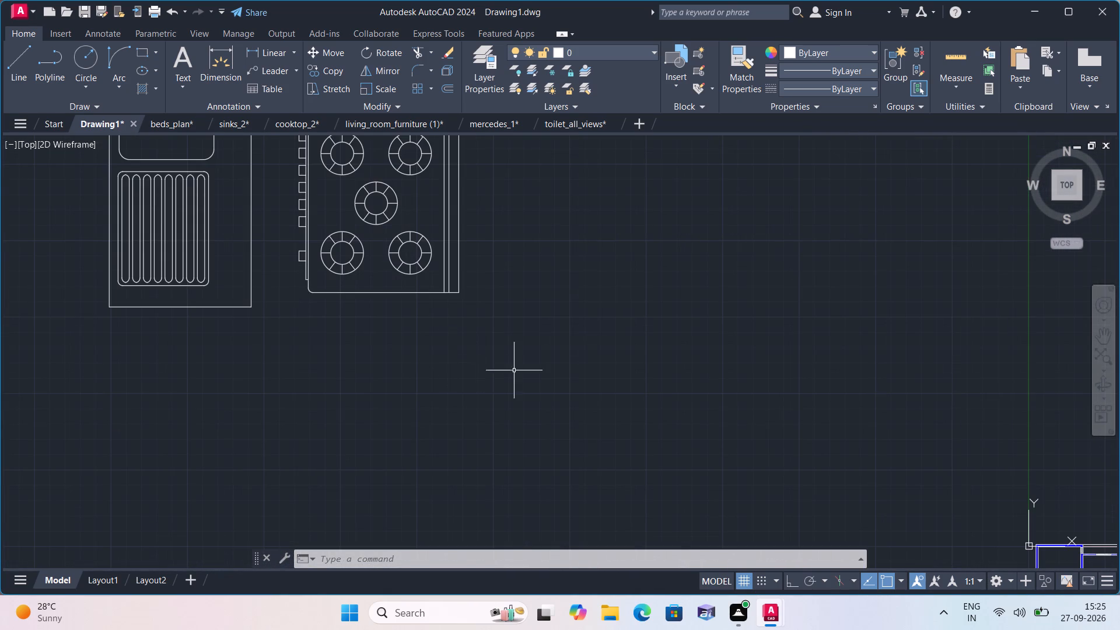
pyautogui.scroll(-2, 494, 395)
pyautogui.moveTo(494, 398); pyautogui.dragTo(547, 485, button='middle')
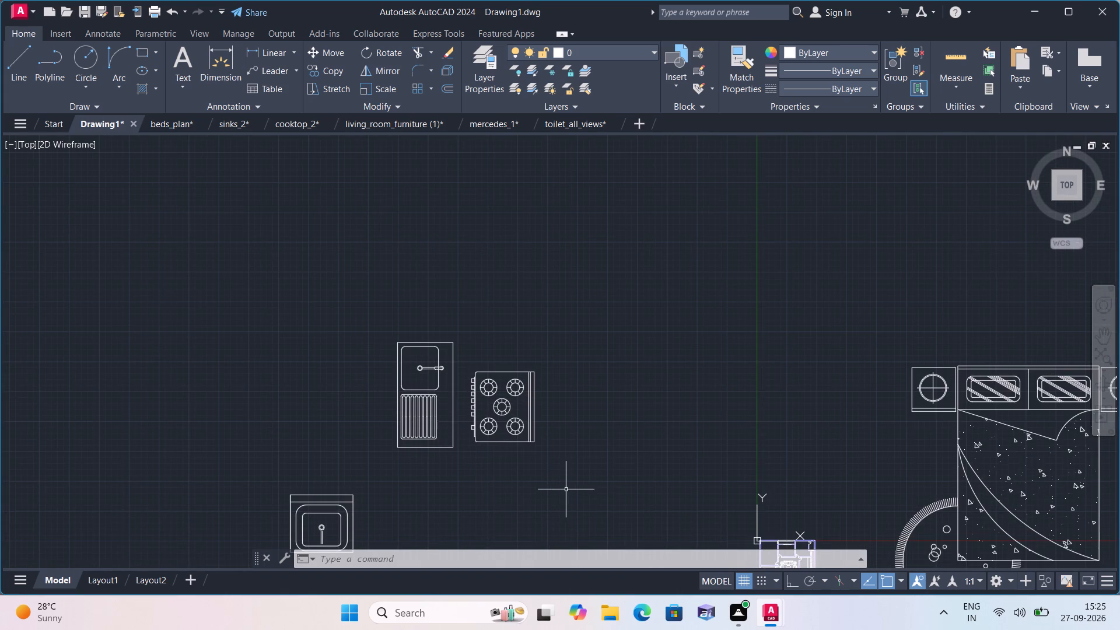
pyautogui.scroll(2, 552, 473)
pyautogui.moveTo(561, 468); pyautogui.dragTo(547, 437)
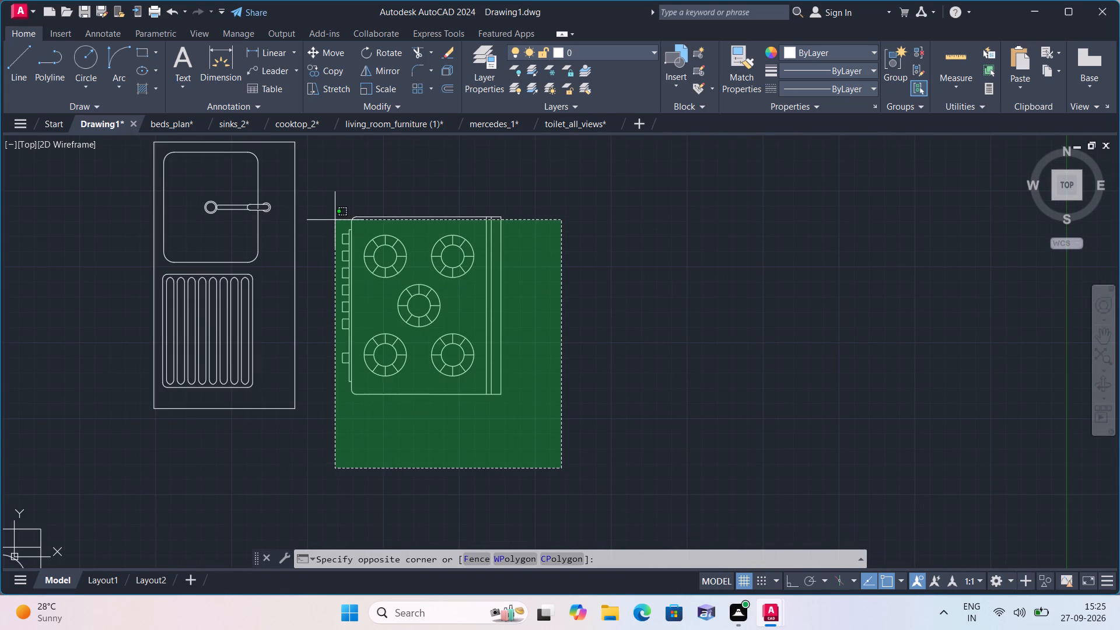
pyautogui.click(331, 202)
pyautogui.moveTo(388, 86); pyautogui.dragTo(395, 99)
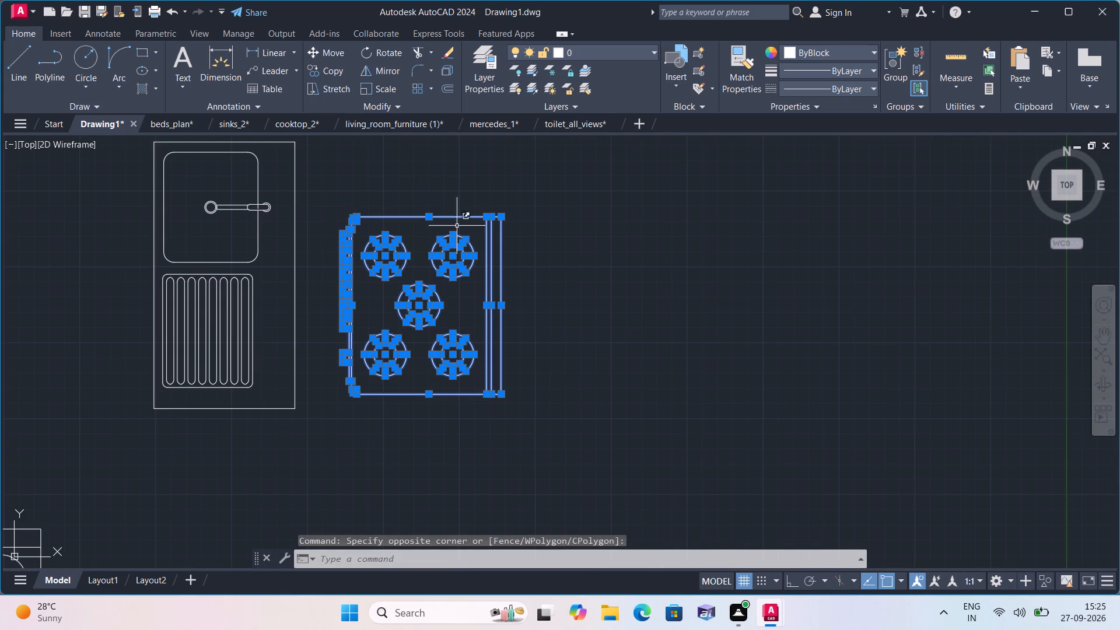
pyautogui.click(385, 87)
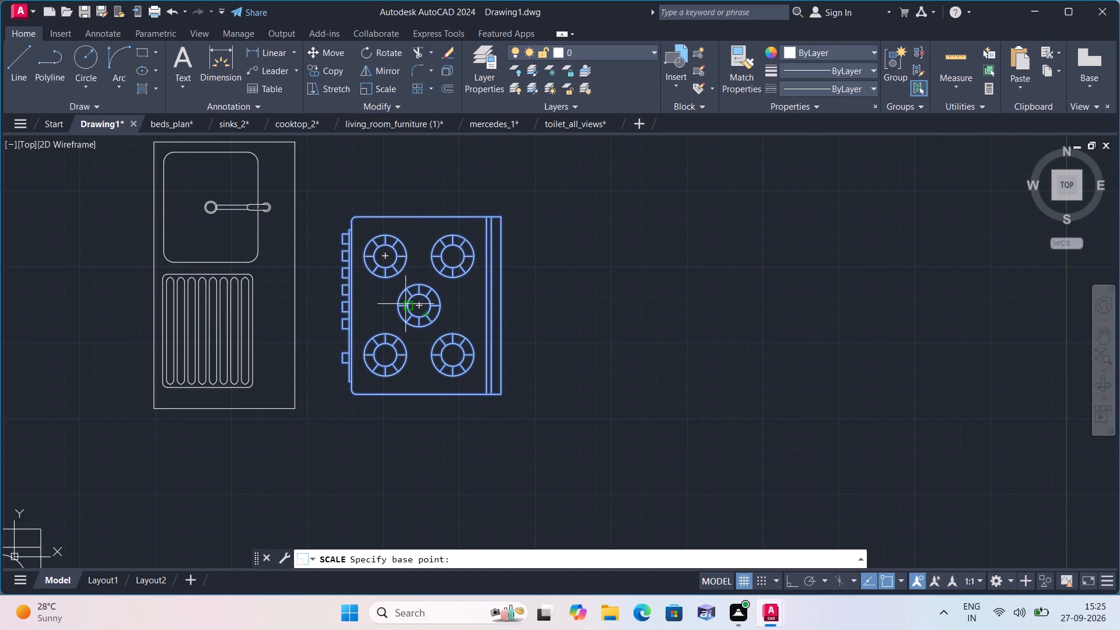
pyautogui.click(409, 303)
pyautogui.click(415, 306)
# Move the reduced cooktop to open space just east of the floor plan, level with the counter room.
pyautogui.moveTo(478, 366); pyautogui.dragTo(446, 332)
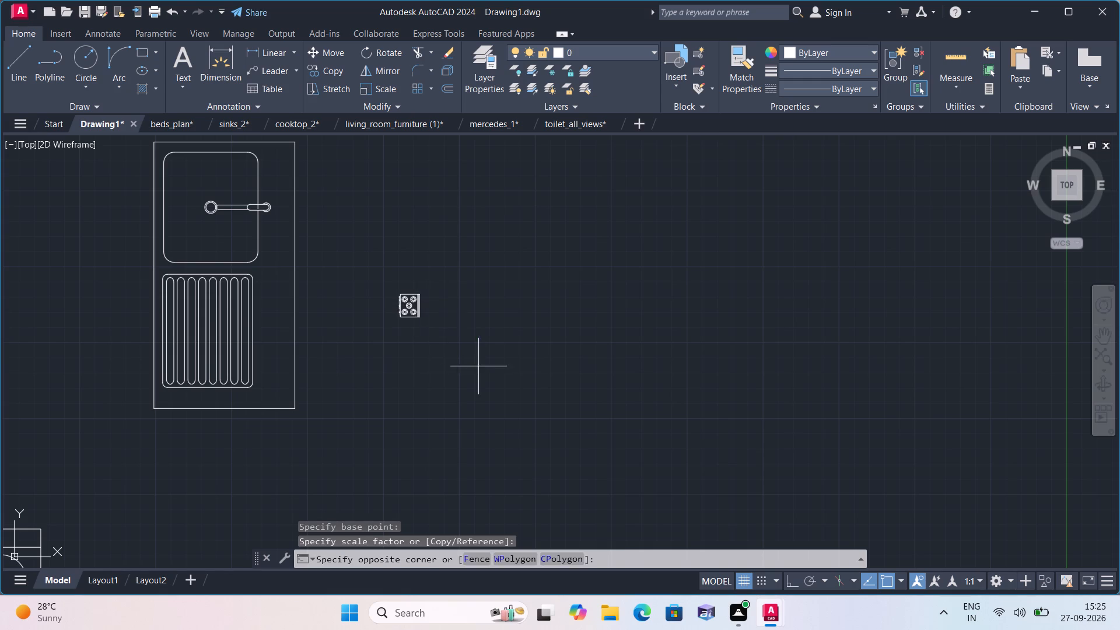
pyautogui.moveTo(446, 332); pyautogui.dragTo(423, 314)
pyautogui.click(358, 262)
pyautogui.moveTo(337, 49); pyautogui.dragTo(338, 56)
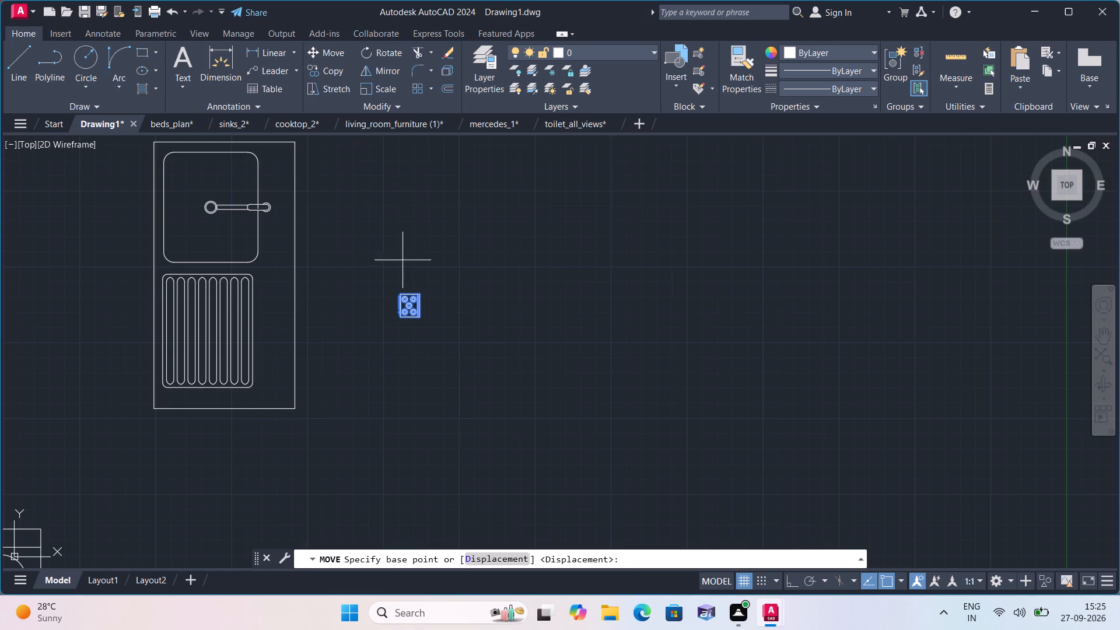
pyautogui.click(404, 301)
pyautogui.scroll(-1, 675, 407)
pyautogui.moveTo(630, 400); pyautogui.dragTo(510, 338, button='middle')
pyautogui.scroll(-1, 614, 395)
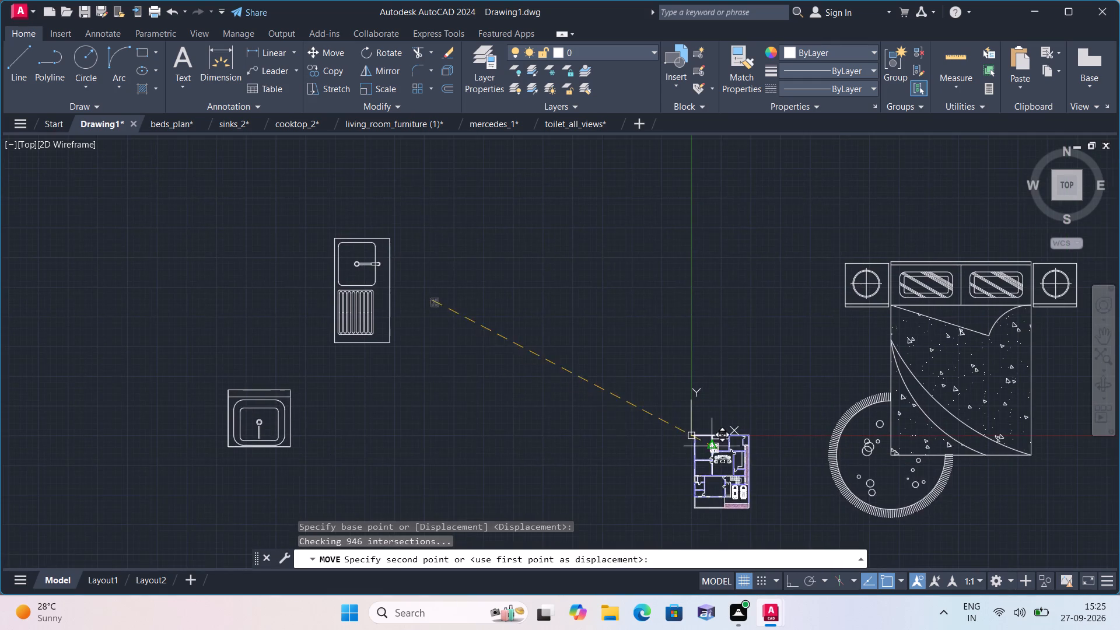
pyautogui.scroll(4, 707, 444)
pyautogui.moveTo(717, 444); pyautogui.dragTo(204, 236, button='middle')
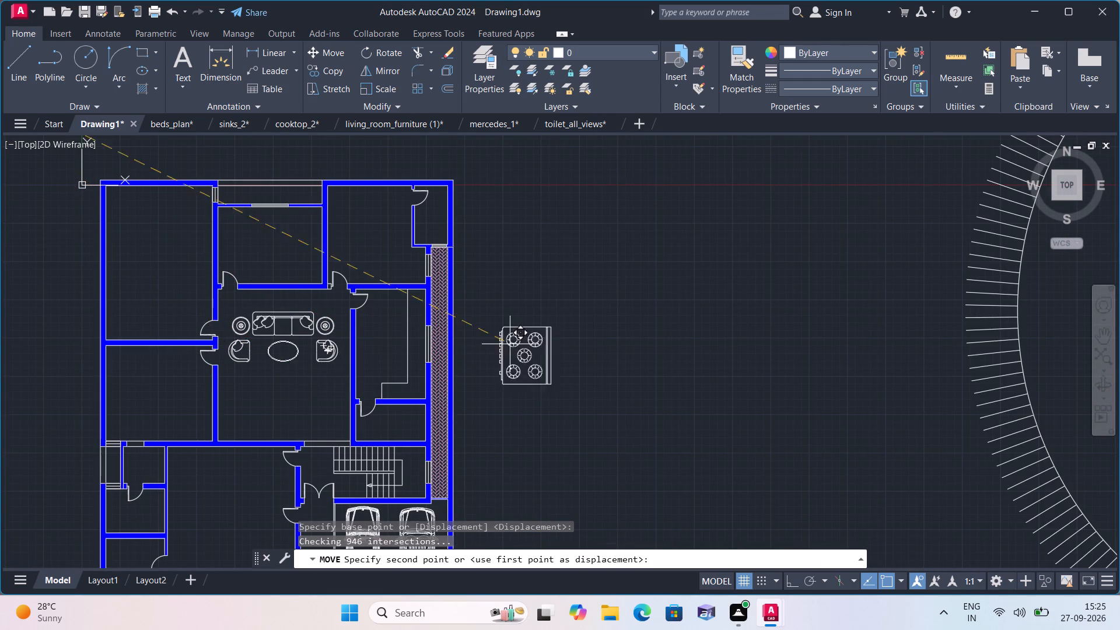
pyautogui.click(555, 337)
# Scale the cooktop east of the floor plan down again about its middle so it fits the counter's depth.
pyautogui.moveTo(634, 407); pyautogui.dragTo(596, 378)
pyautogui.click(492, 285)
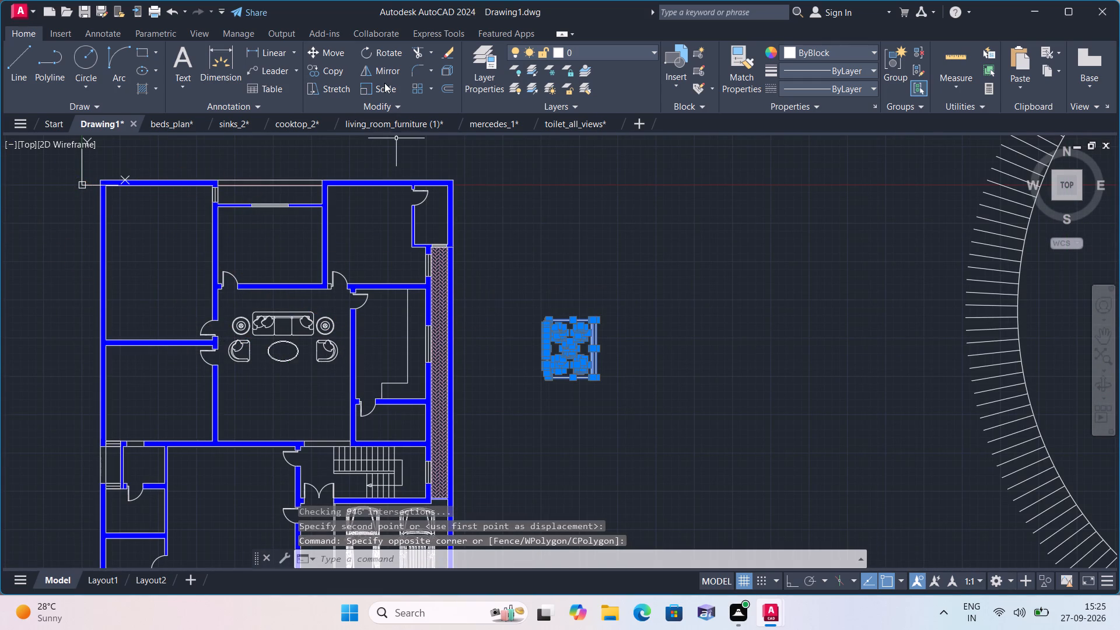
pyautogui.click(384, 89)
pyautogui.click(562, 352)
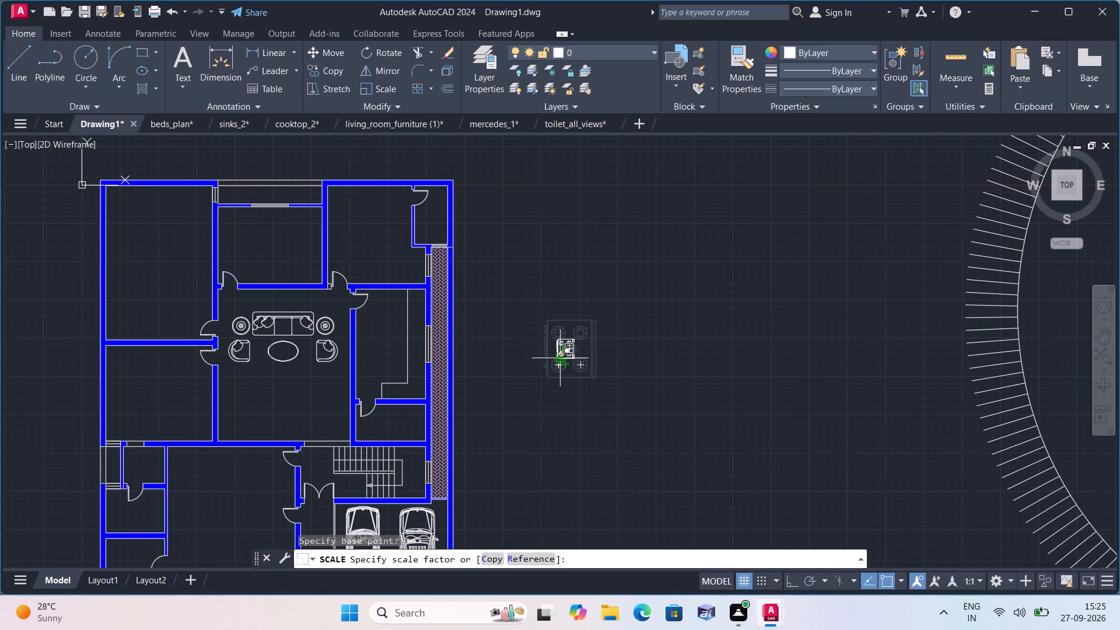
pyautogui.click(561, 356)
# Move the reduced cooktop onto the counter along the east wall, beside the window with its knobs facing the room.
pyautogui.moveTo(595, 373); pyautogui.dragTo(587, 369)
pyautogui.click(520, 315)
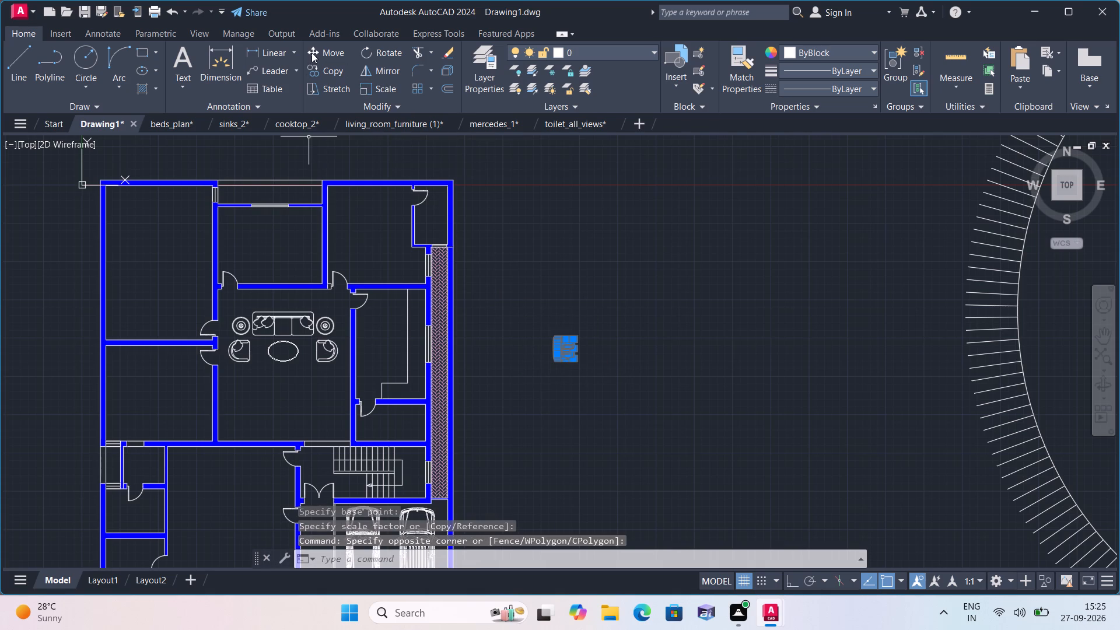
pyautogui.click(341, 48)
pyautogui.click(559, 355)
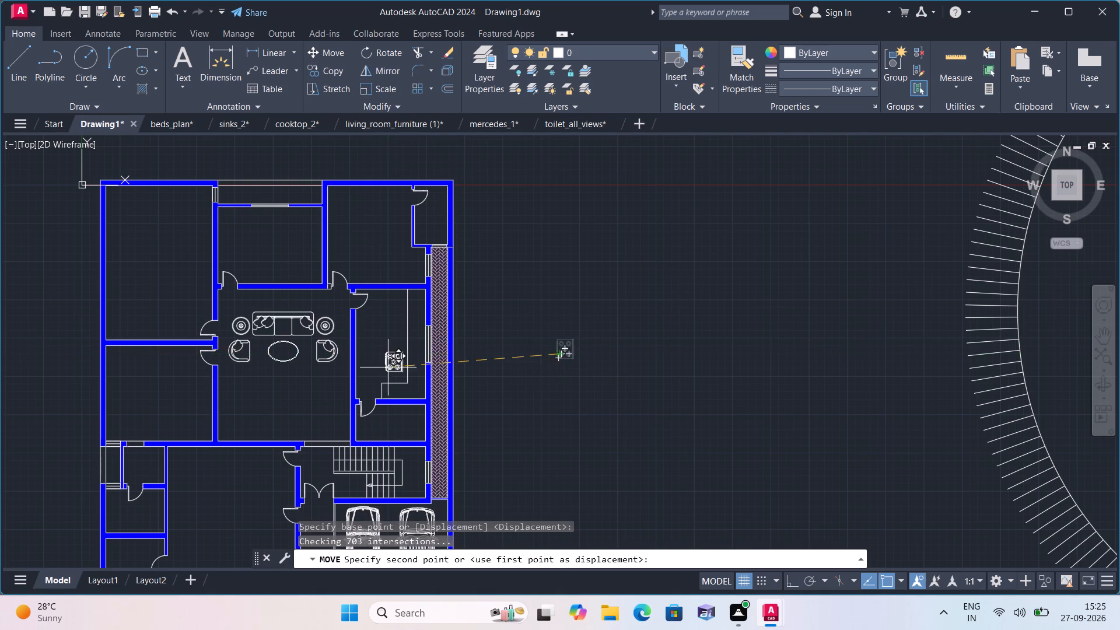
pyautogui.scroll(3, 432, 366)
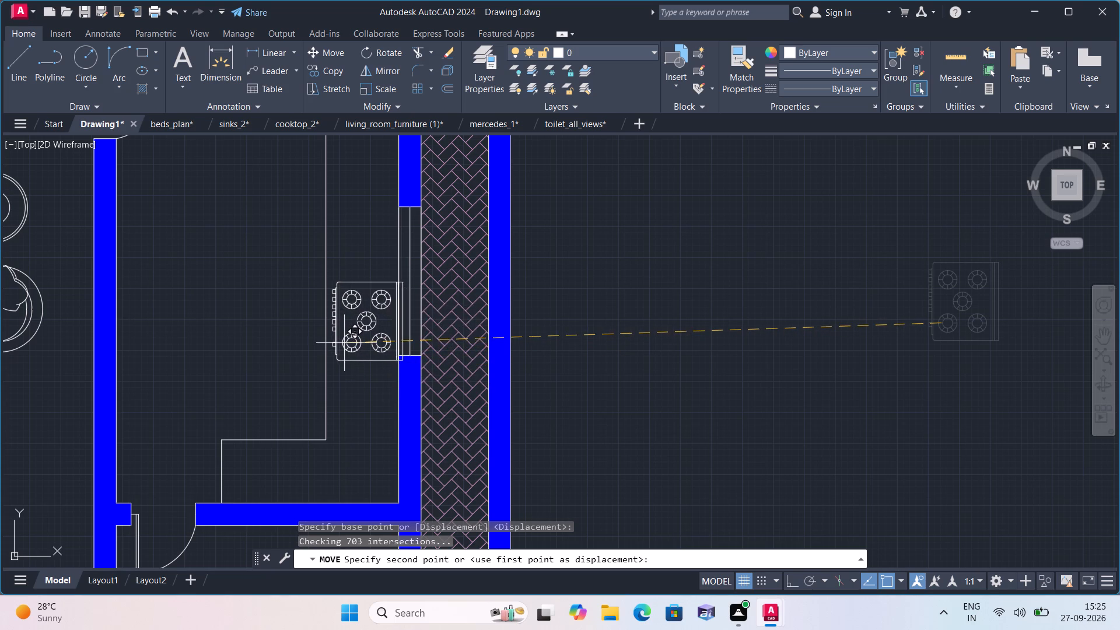
pyautogui.scroll(2, 337, 351)
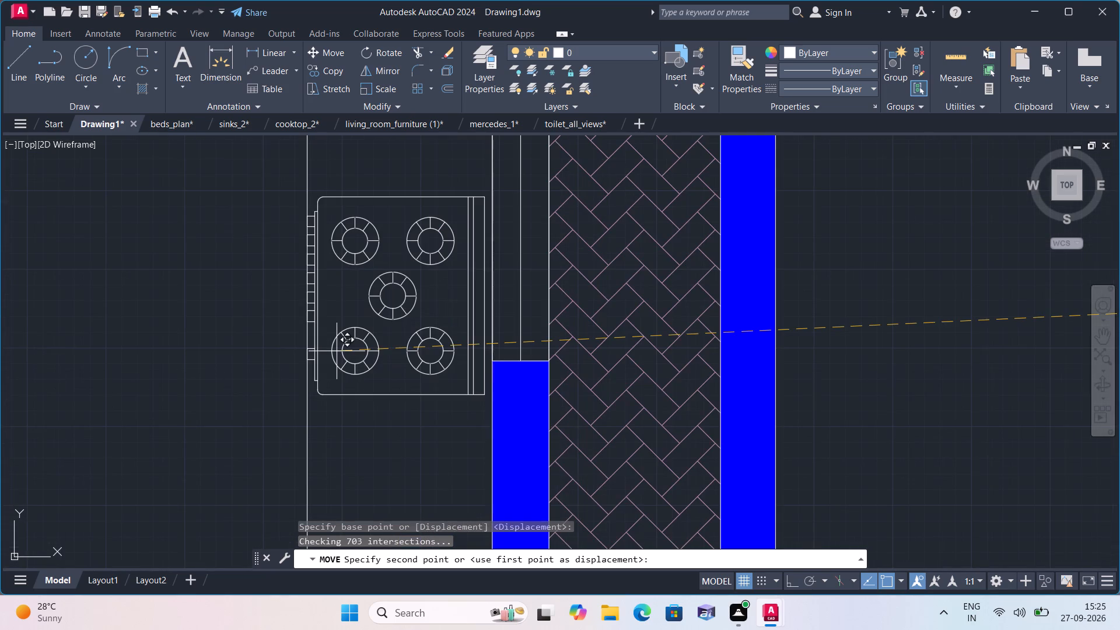
pyautogui.click(340, 351)
# Move the sink with drainboard from northwest of the floor plan to open space just east of the plan.
pyautogui.scroll(-3, 254, 386)
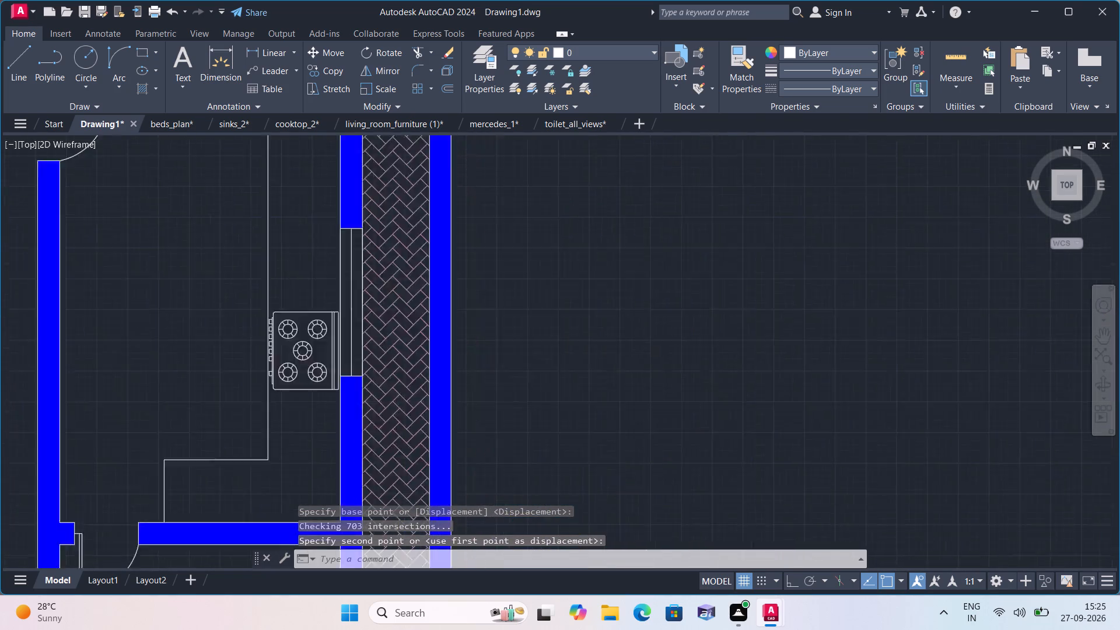
pyautogui.scroll(-1, 220, 387)
pyautogui.moveTo(161, 377); pyautogui.dragTo(361, 452, button='middle')
pyautogui.scroll(-2, 411, 463)
pyautogui.scroll(-3, 218, 388)
pyautogui.scroll(-3, 159, 378)
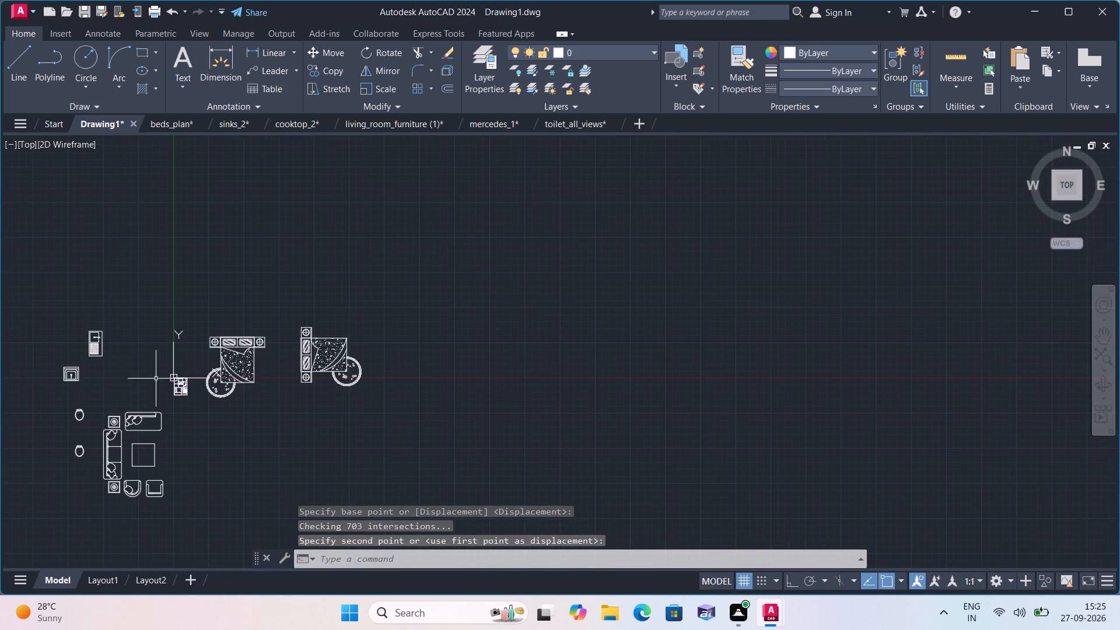
pyautogui.moveTo(126, 376); pyautogui.dragTo(237, 422, button='middle')
pyautogui.scroll(3, 189, 401)
pyautogui.moveTo(296, 446); pyautogui.dragTo(286, 405)
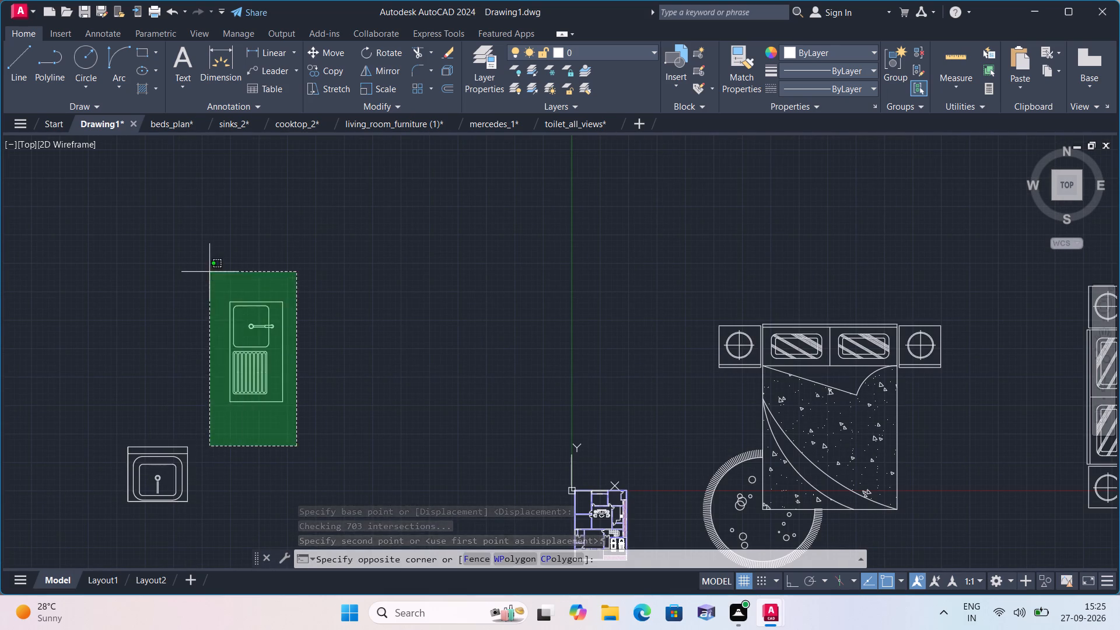
pyautogui.click(209, 272)
pyautogui.moveTo(320, 52); pyautogui.dragTo(320, 58)
pyautogui.click(237, 368)
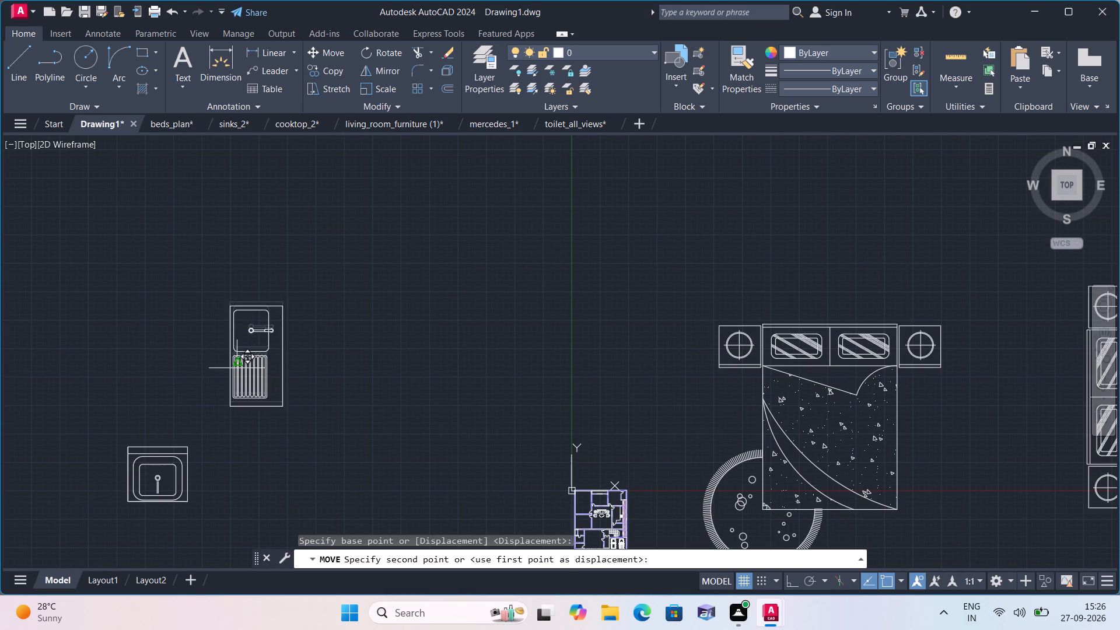
pyautogui.moveTo(488, 456); pyautogui.dragTo(288, 352, button='middle')
pyautogui.moveTo(443, 504); pyautogui.dragTo(451, 480, button='middle')
pyautogui.scroll(2, 447, 454)
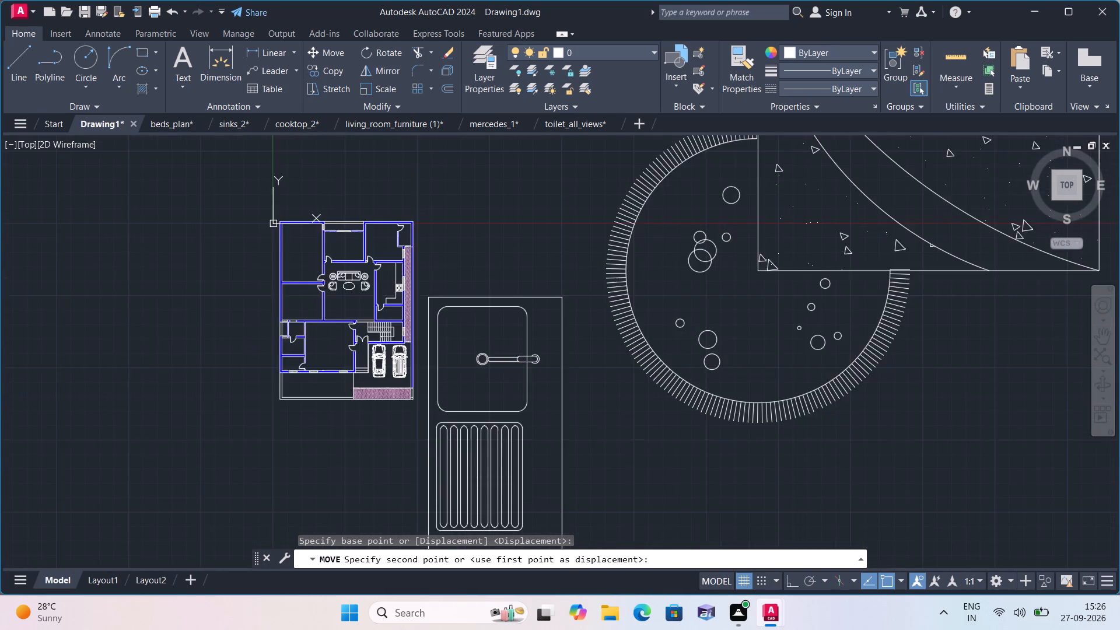
pyautogui.scroll(2, 447, 454)
pyautogui.click(453, 430)
# Select the whole drainboard sink beside the floor plan and scale it down about its upper-left basin corner to counter size.
pyautogui.scroll(-1, 707, 470)
pyautogui.moveTo(768, 494); pyautogui.dragTo(751, 479)
pyautogui.click(611, 398)
pyautogui.scroll(-1, 722, 466)
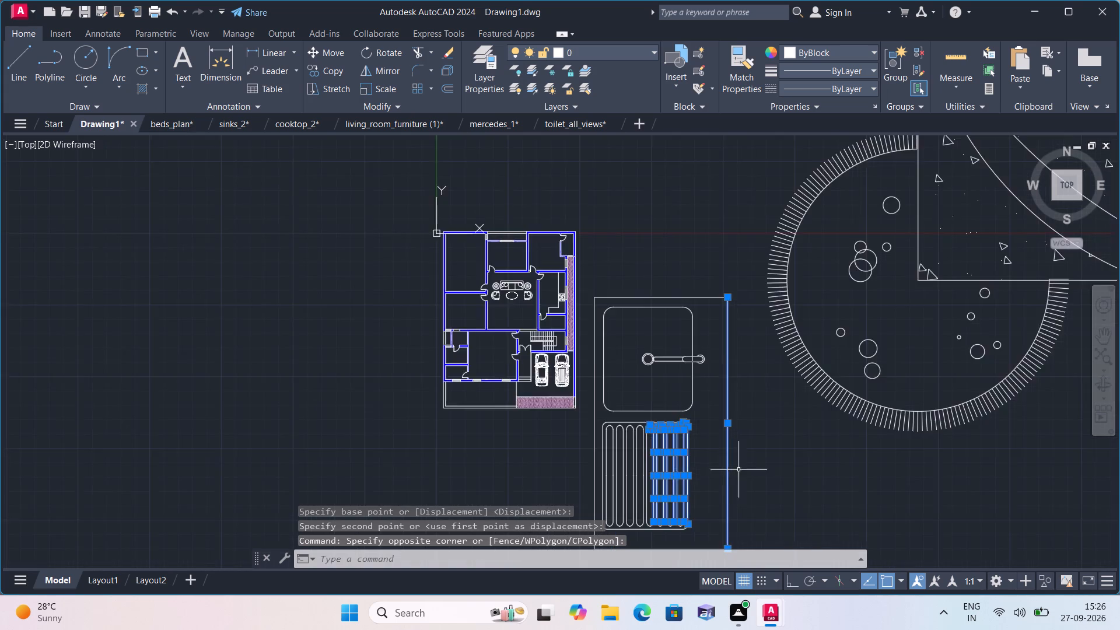
pyautogui.scroll(-1, 739, 470)
pyautogui.moveTo(739, 470); pyautogui.dragTo(657, 390, button='middle')
pyautogui.moveTo(691, 494); pyautogui.dragTo(616, 459)
pyautogui.click(565, 328)
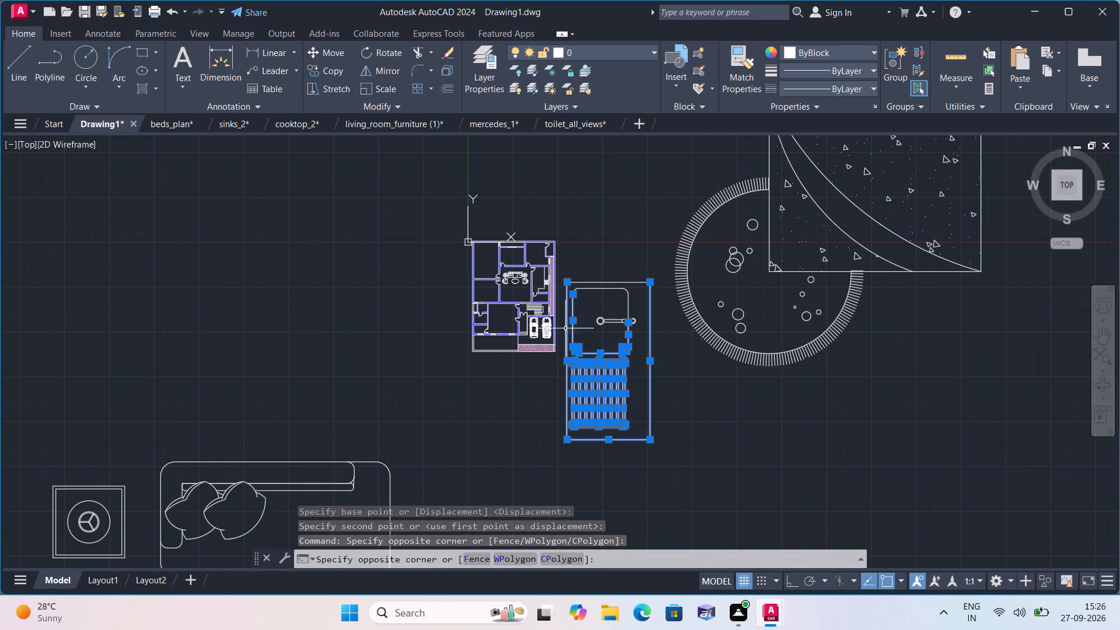
pyautogui.scroll(2, 625, 356)
pyautogui.moveTo(714, 362); pyautogui.dragTo(703, 346)
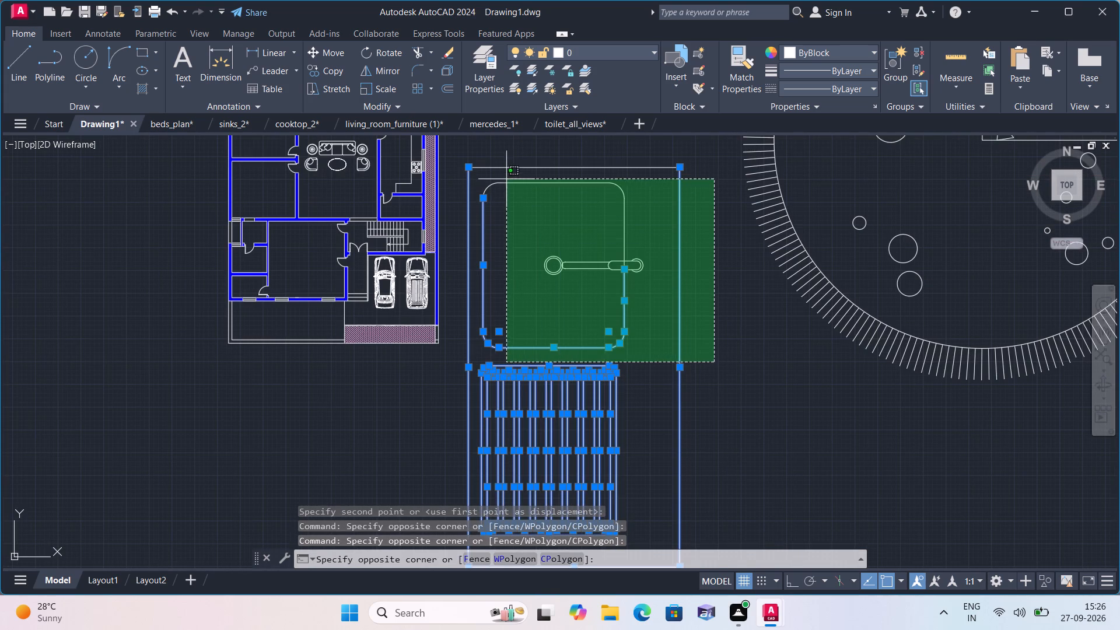
pyautogui.click(477, 168)
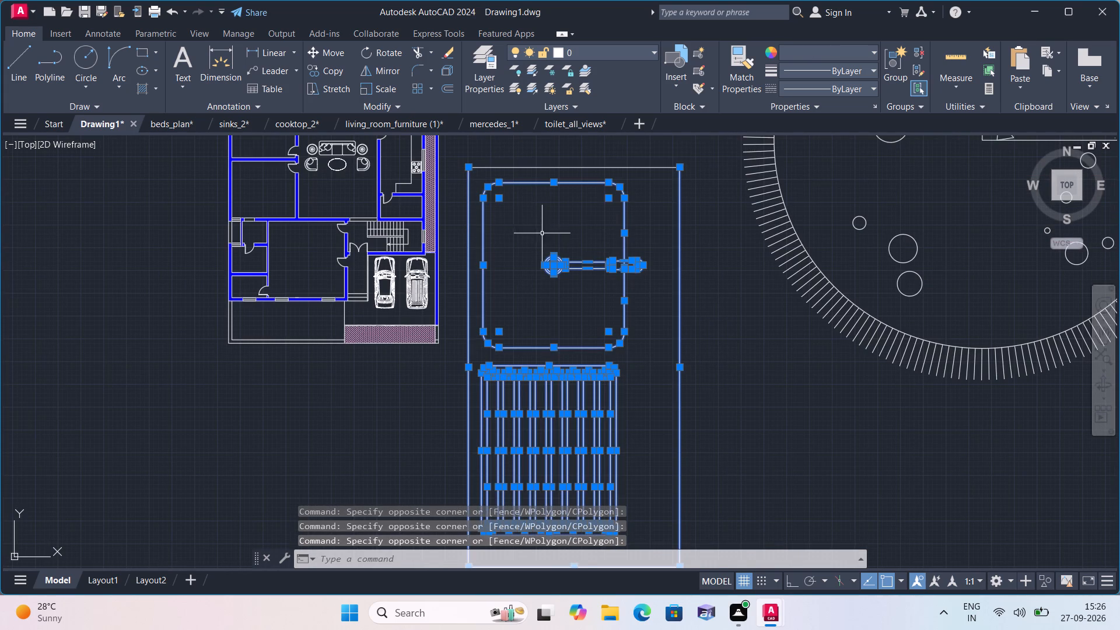
pyautogui.moveTo(542, 233); pyautogui.dragTo(539, 228)
pyautogui.click(489, 160)
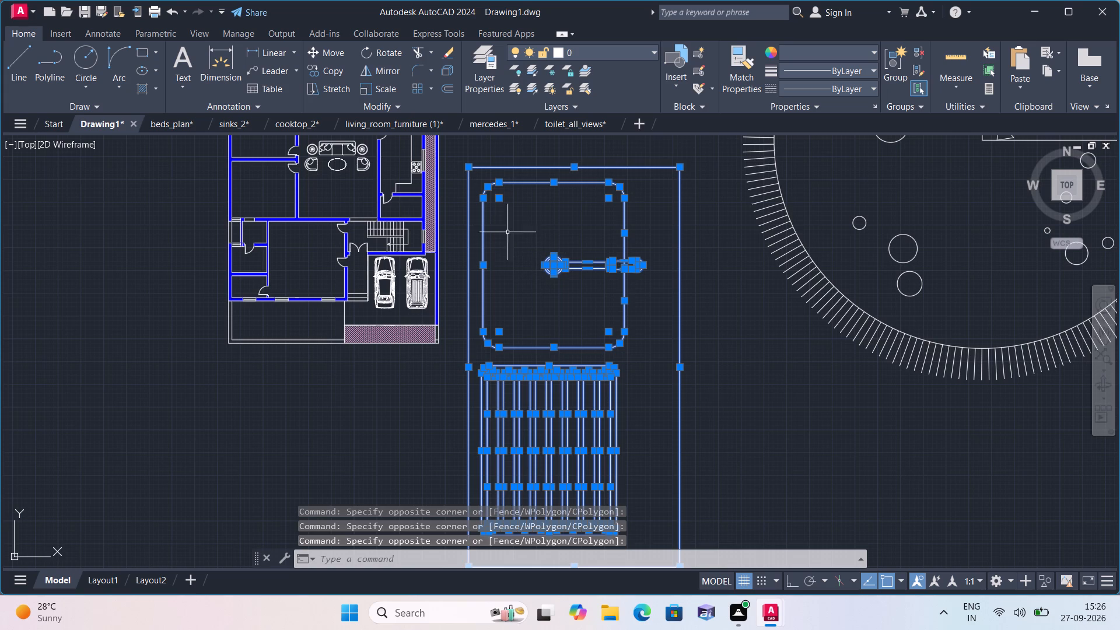
pyautogui.click(387, 89)
pyautogui.click(498, 201)
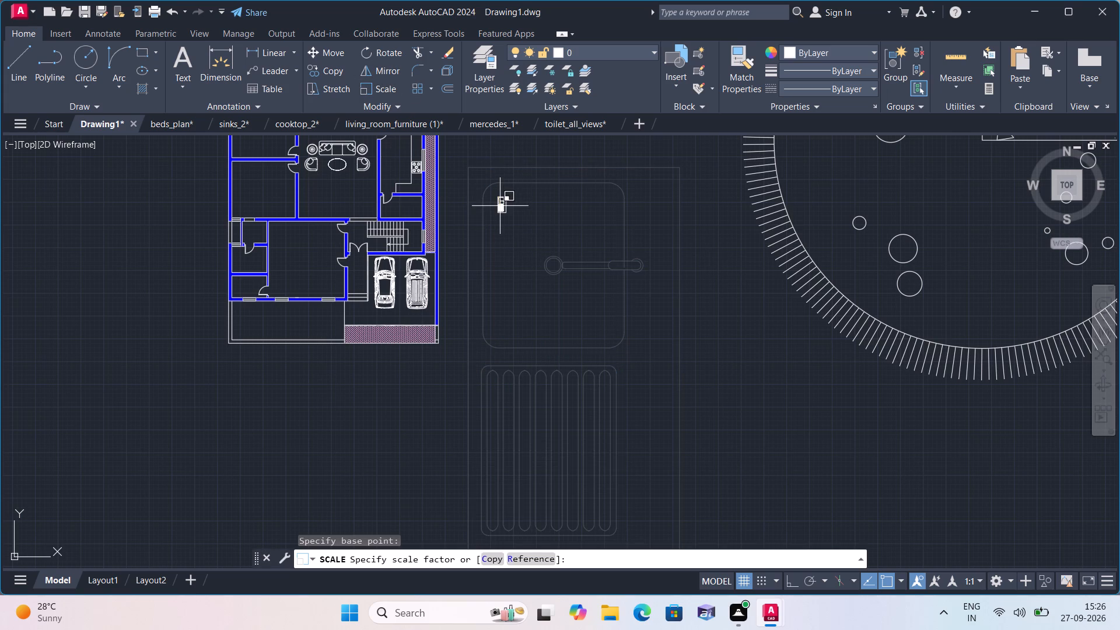
pyautogui.click(501, 205)
# Move the reduced drainboard sink onto the north end of the east-wall counter, above the cooktop.
pyautogui.moveTo(528, 231); pyautogui.dragTo(495, 193)
pyautogui.click(477, 172)
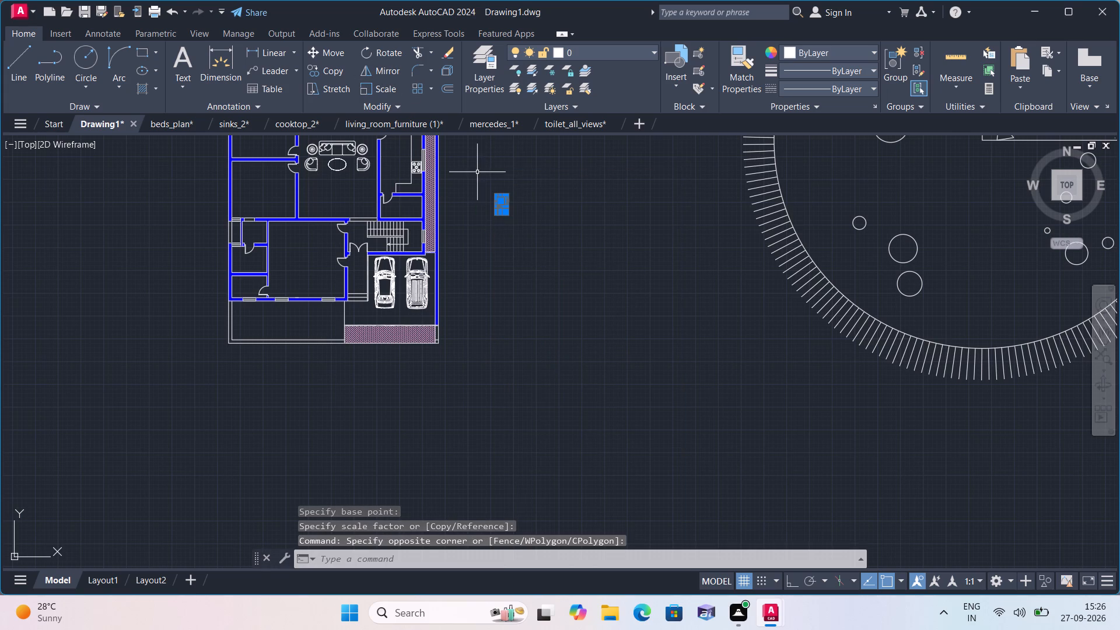
pyautogui.click(330, 50)
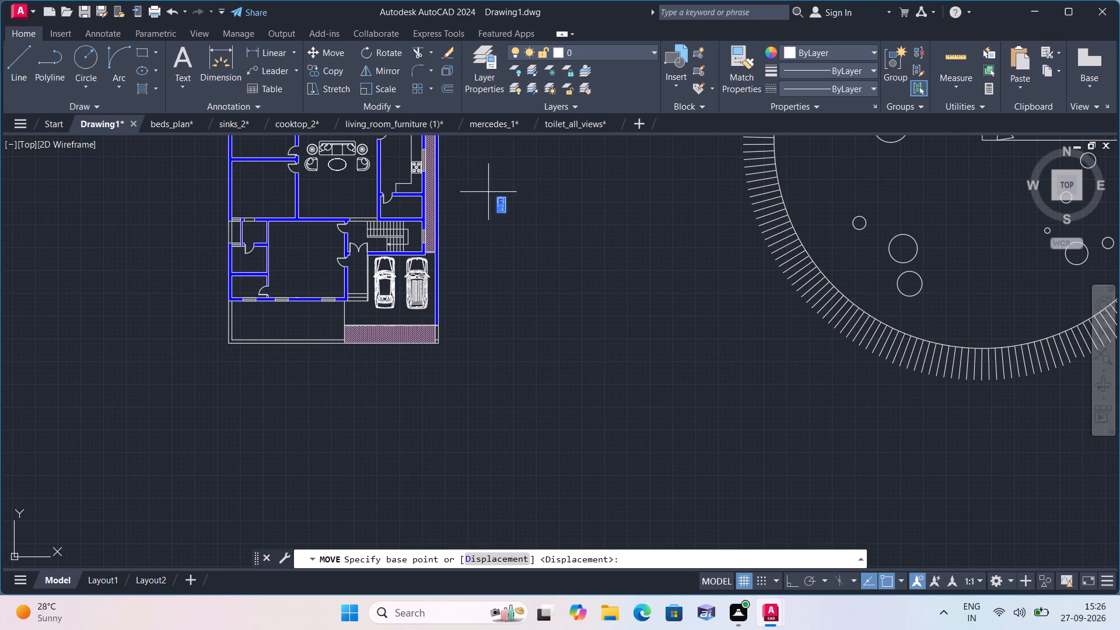
pyautogui.click(495, 197)
pyautogui.moveTo(482, 223); pyautogui.dragTo(515, 315, button='middle')
pyautogui.scroll(3, 446, 240)
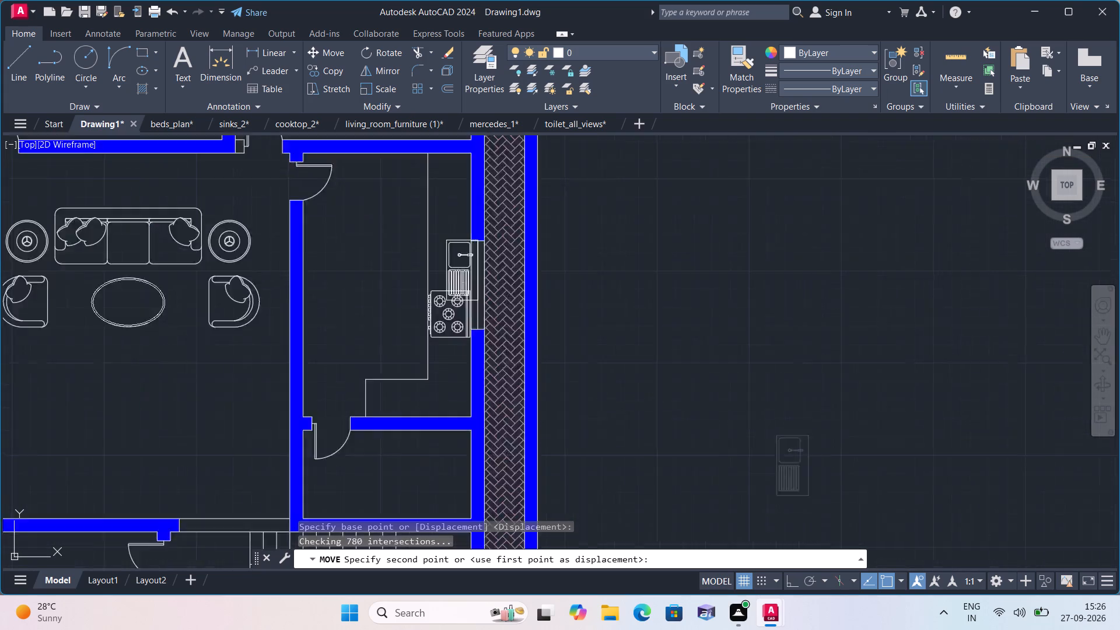
pyautogui.scroll(1, 446, 240)
pyautogui.moveTo(431, 163); pyautogui.dragTo(466, 299, button='middle')
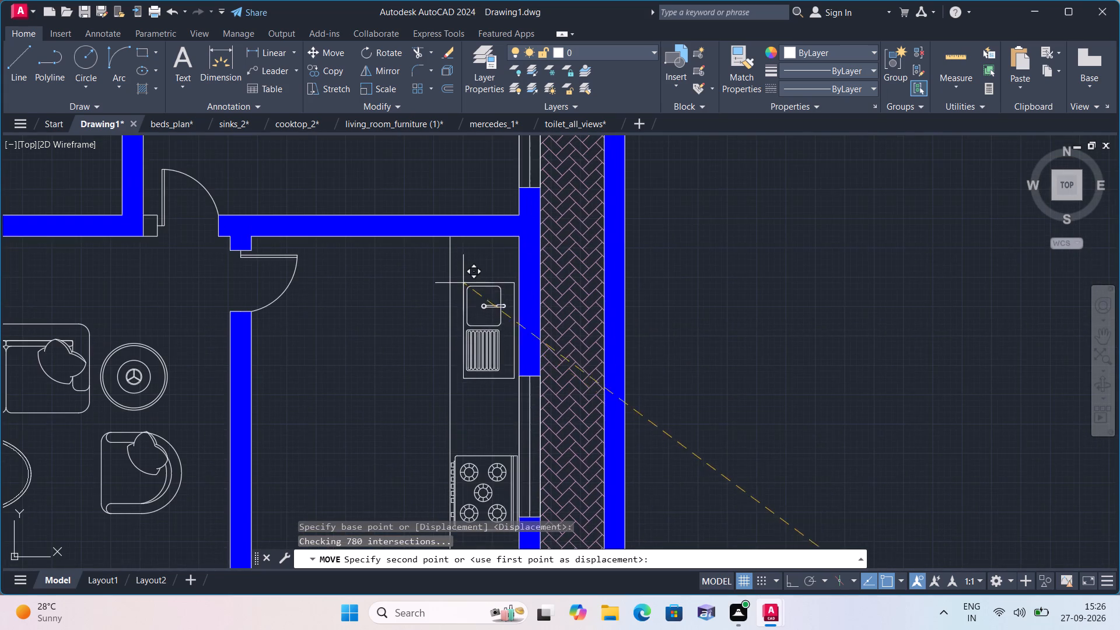
pyautogui.click(459, 253)
# Select the whole drainboard sink on the east-wall counter and scale it up about its tap's round base to nearly fill the counter width.
pyautogui.scroll(2, 467, 284)
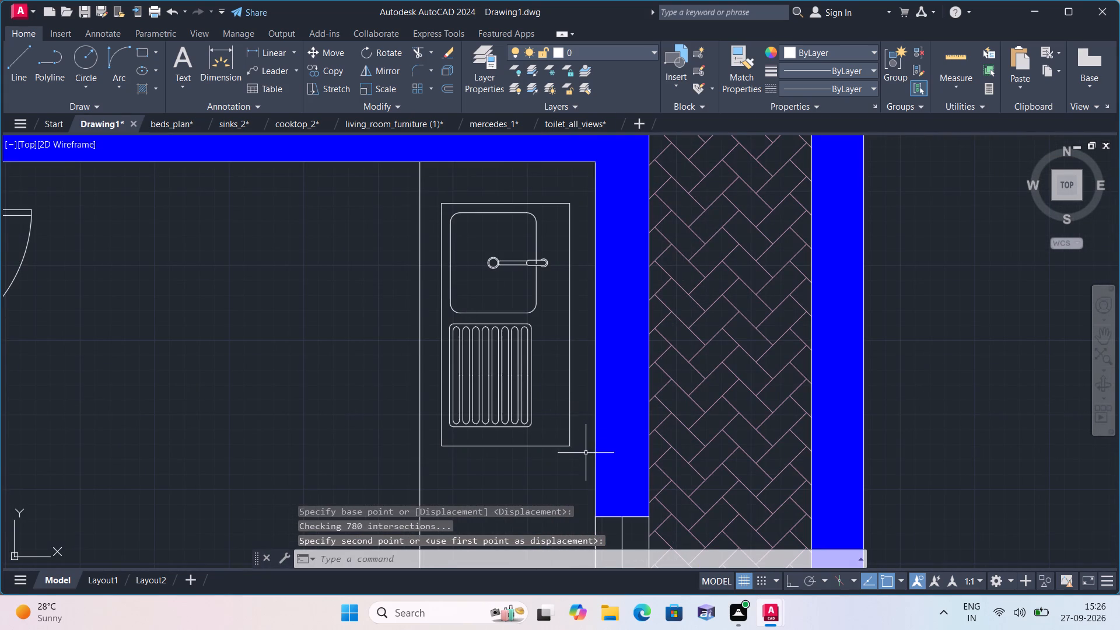
pyautogui.moveTo(571, 460); pyautogui.dragTo(560, 446)
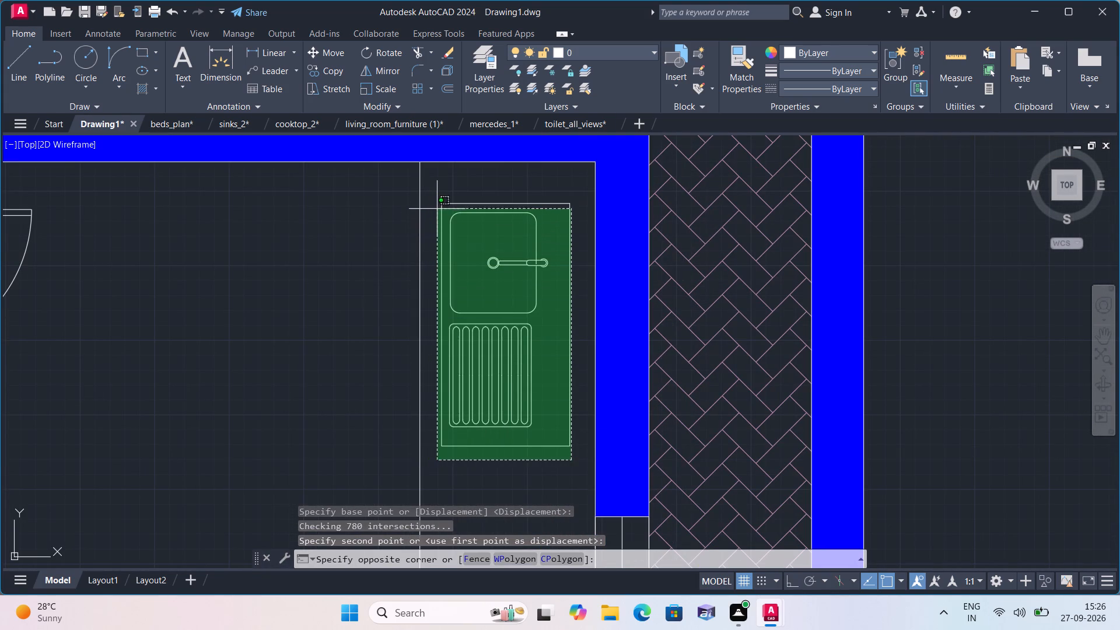
pyautogui.click(440, 199)
pyautogui.click(382, 88)
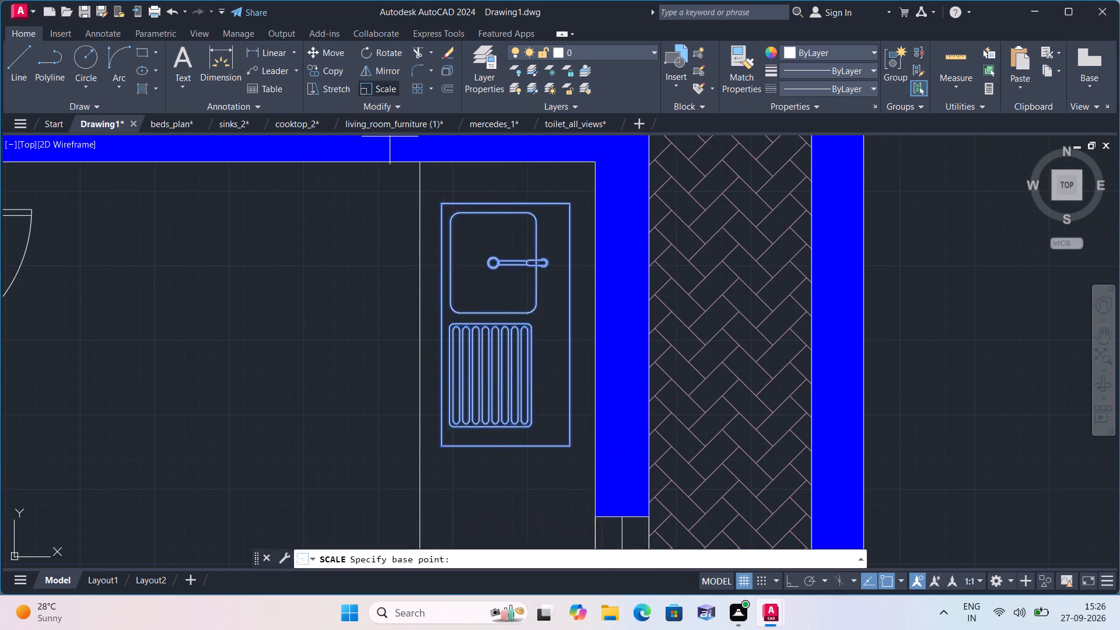
pyautogui.moveTo(490, 253); pyautogui.dragTo(496, 263)
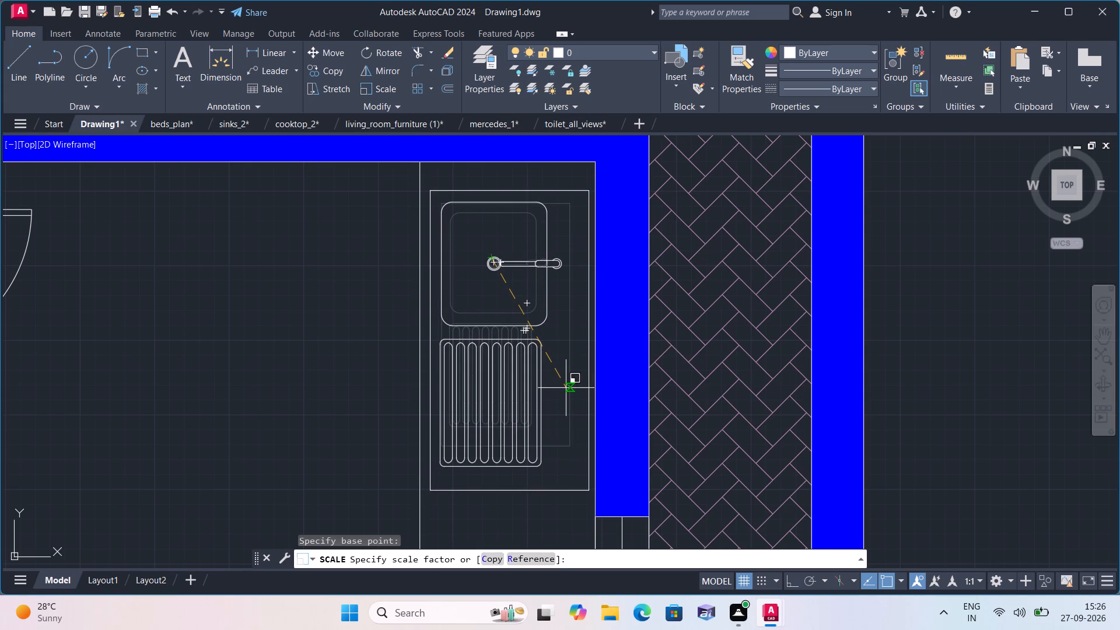
pyautogui.click(568, 391)
# Move the square washbasin block from far west of the floor plan to open space just west of the plan.
pyautogui.scroll(-2, 478, 384)
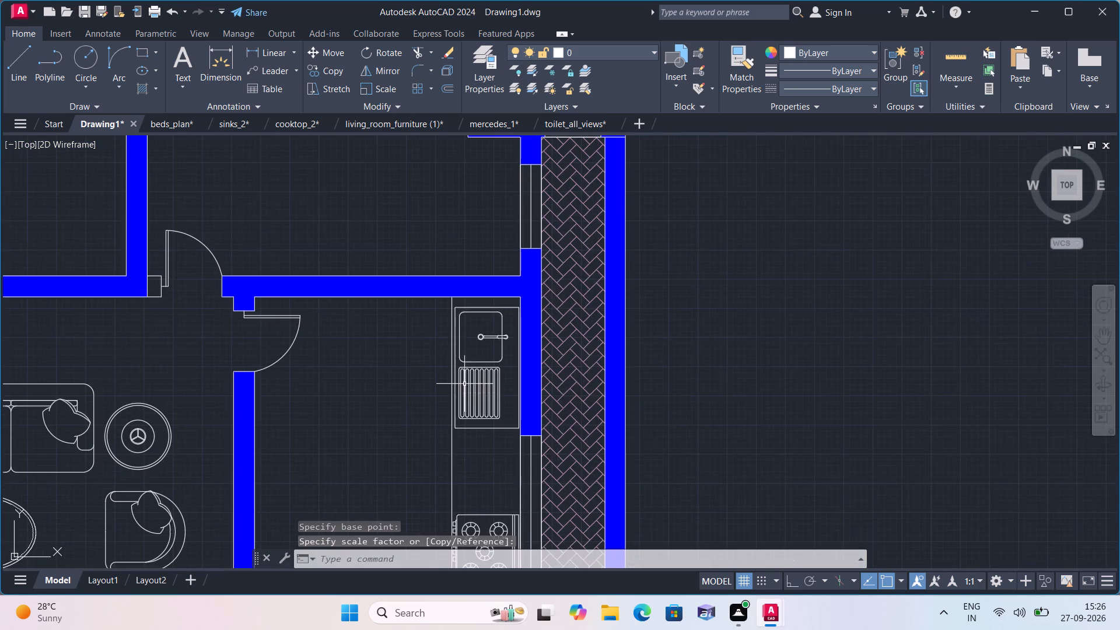
pyautogui.scroll(-2, 453, 391)
pyautogui.scroll(-1, 229, 422)
pyautogui.moveTo(188, 424); pyautogui.dragTo(296, 404, button='middle')
pyautogui.scroll(-3, 278, 409)
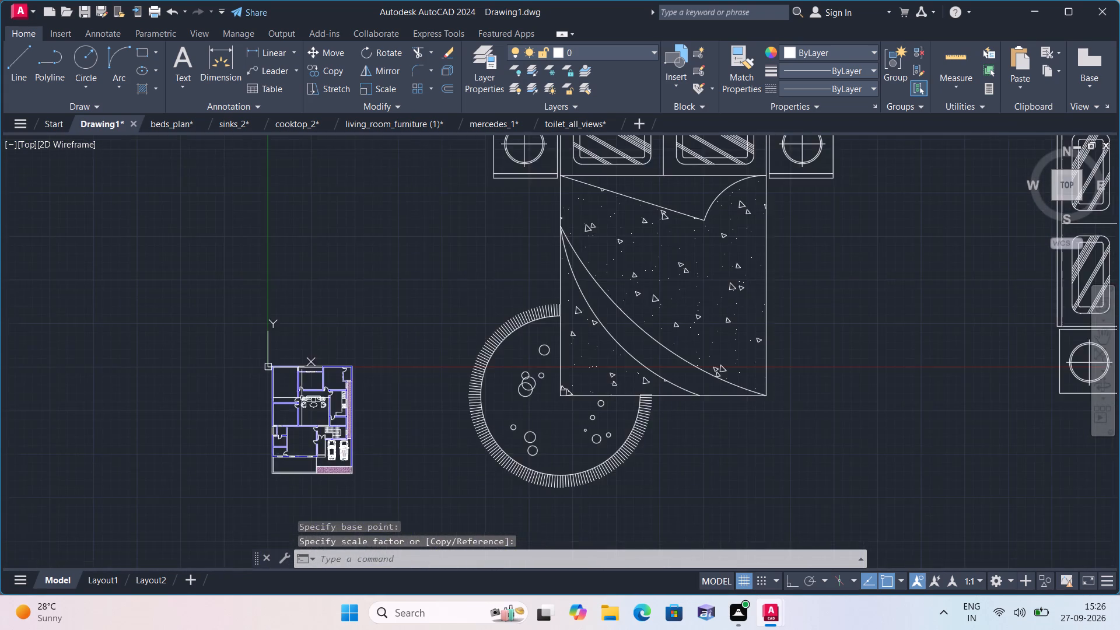
pyautogui.scroll(-2, 163, 372)
pyautogui.scroll(-1, 100, 380)
pyautogui.moveTo(104, 381); pyautogui.dragTo(234, 374, button='middle')
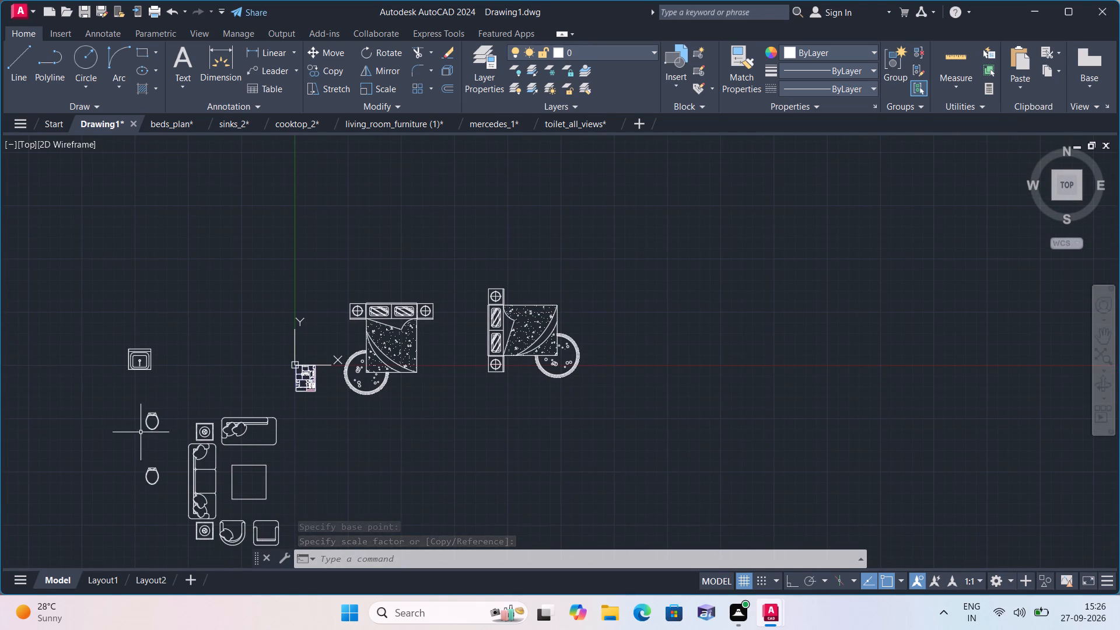
pyautogui.scroll(1, 141, 397)
pyautogui.moveTo(166, 383); pyautogui.dragTo(164, 362)
pyautogui.click(81, 295)
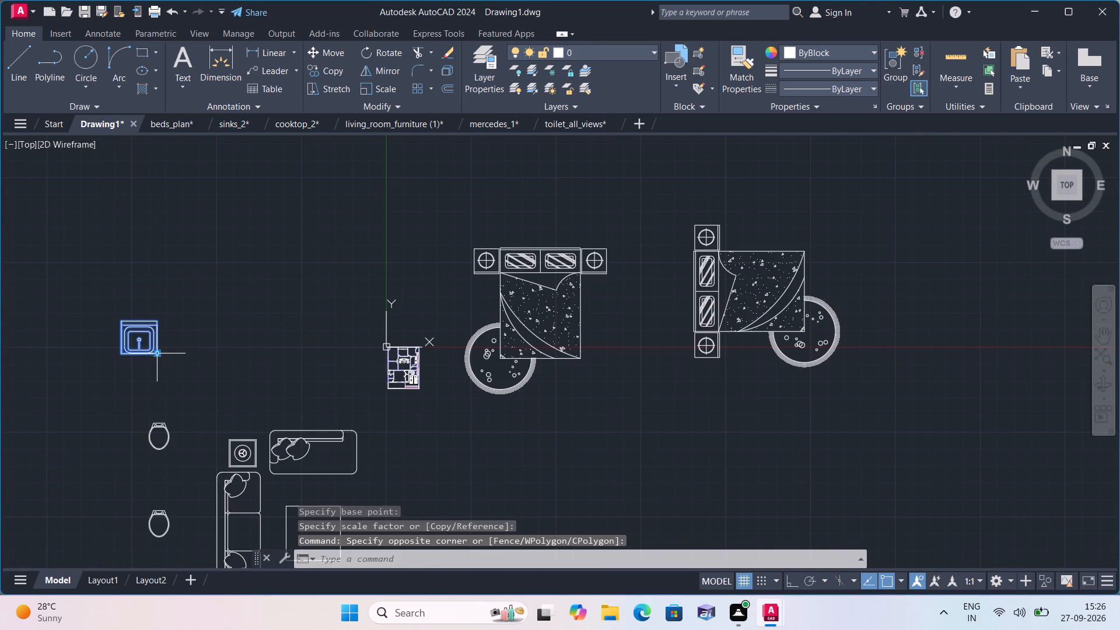
pyautogui.moveTo(154, 355); pyautogui.dragTo(160, 355)
pyautogui.scroll(3, 351, 376)
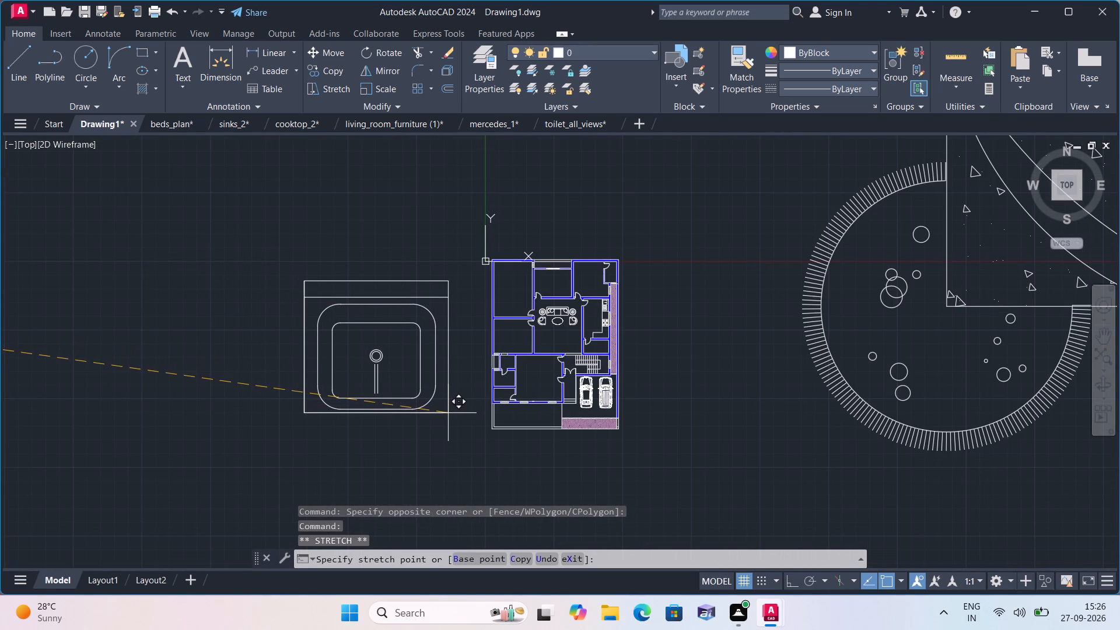
pyautogui.click(449, 412)
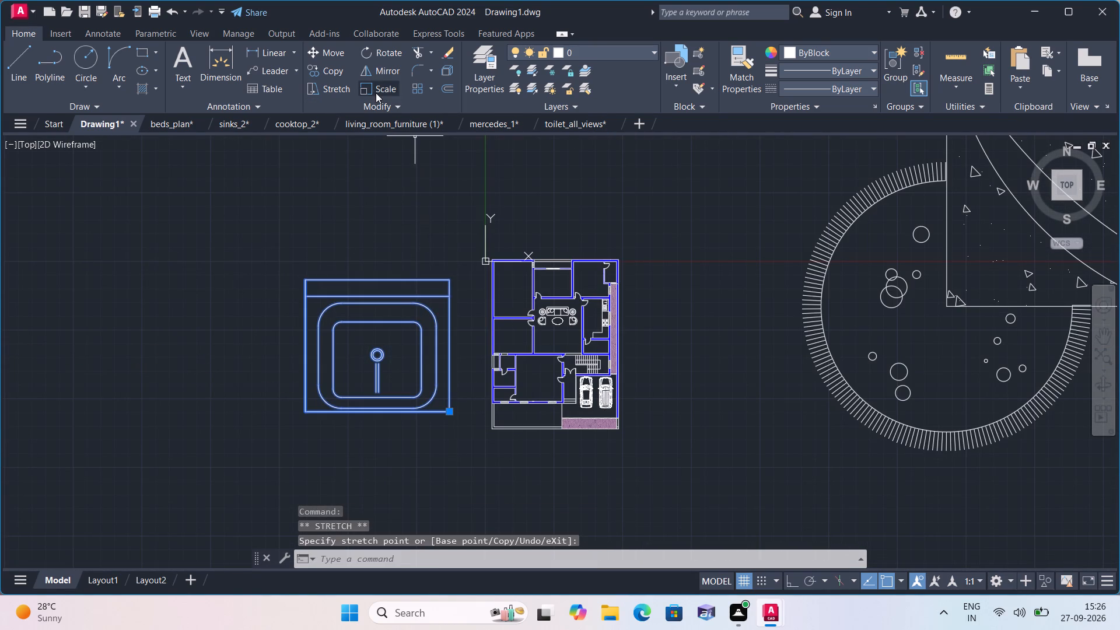
# Scale the square washbasin down about a point near its tap to a small fixture size.
pyautogui.click(382, 85)
pyautogui.click(391, 348)
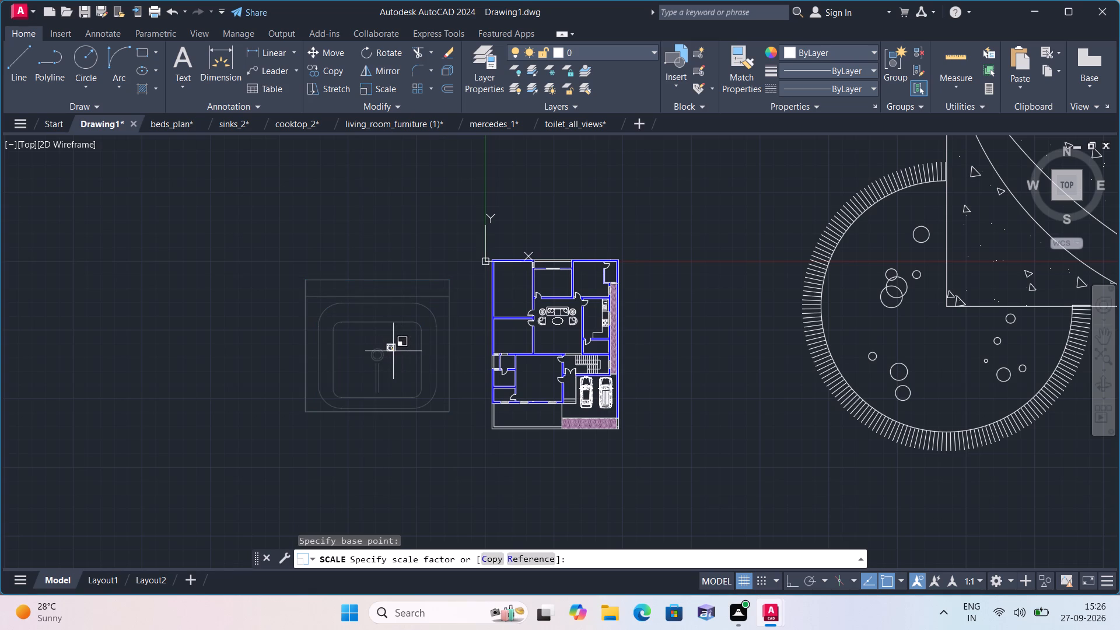
pyautogui.click(393, 351)
# Move the reduced washbasin into the large room in the southwest part of the floor plan.
pyautogui.click(393, 352)
pyautogui.click(393, 352)
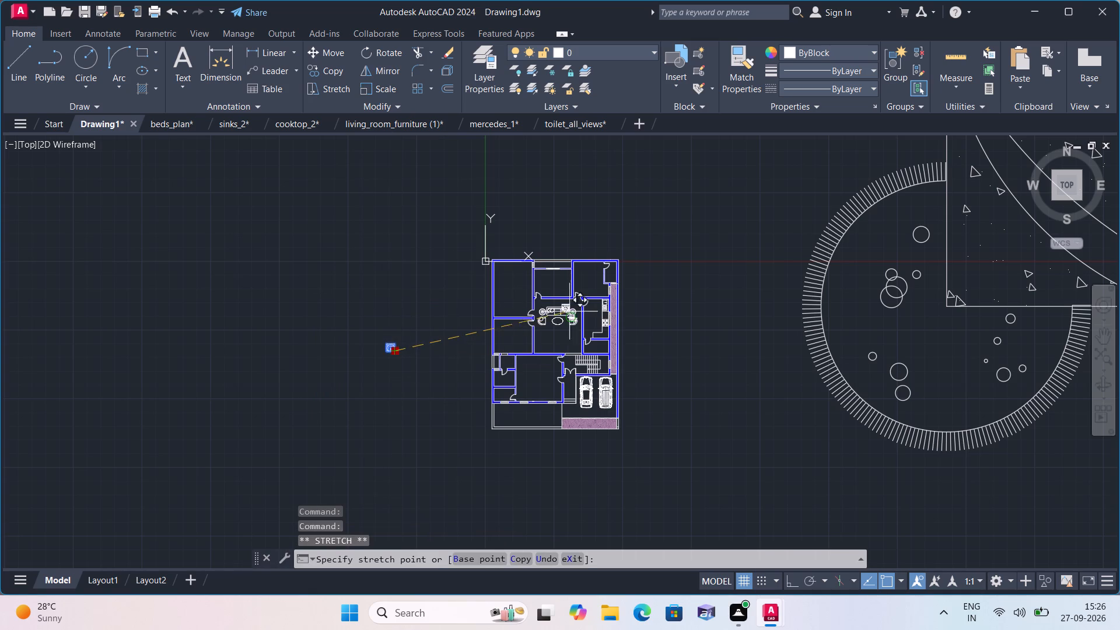
pyautogui.scroll(3, 580, 317)
pyautogui.moveTo(520, 379); pyautogui.dragTo(486, 285, button='middle')
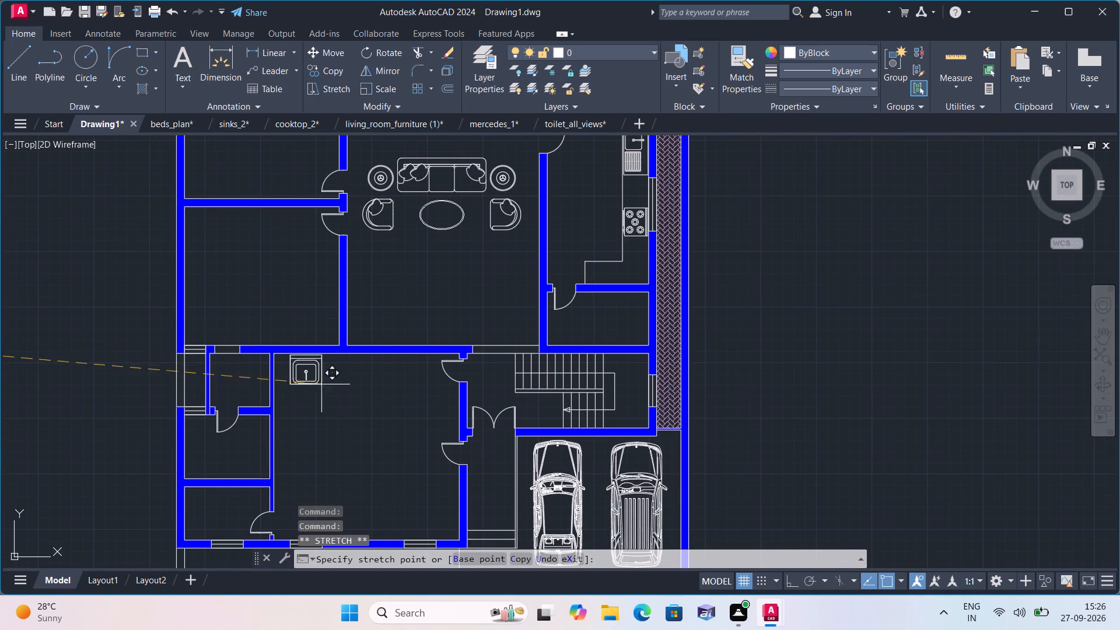
pyautogui.scroll(1, 279, 389)
pyautogui.moveTo(273, 397); pyautogui.dragTo(281, 254, button='middle')
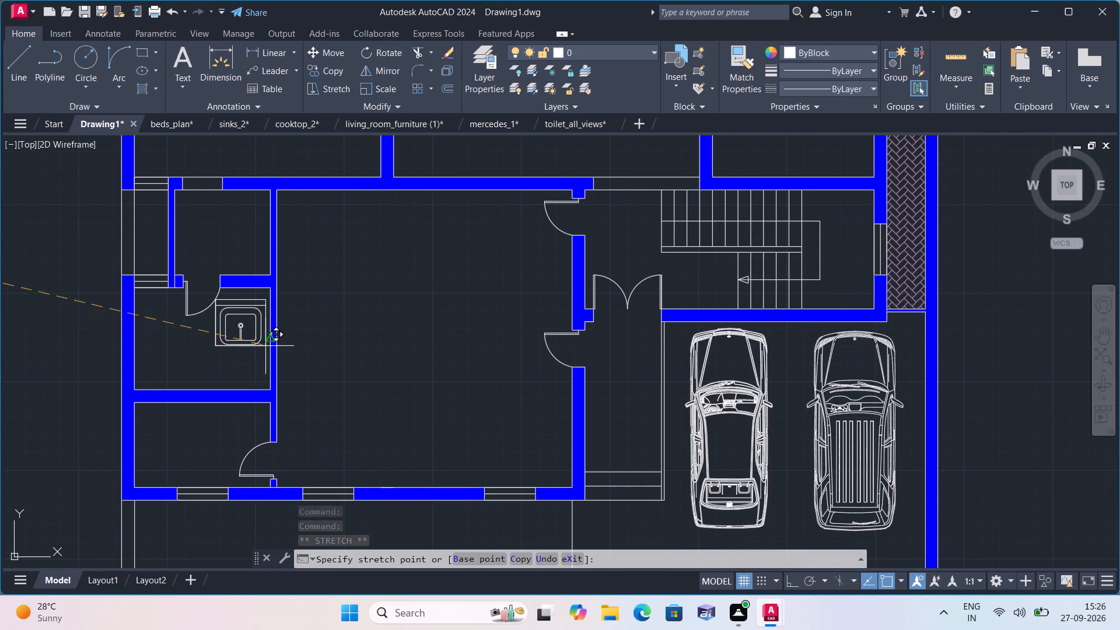
pyautogui.scroll(1, 259, 372)
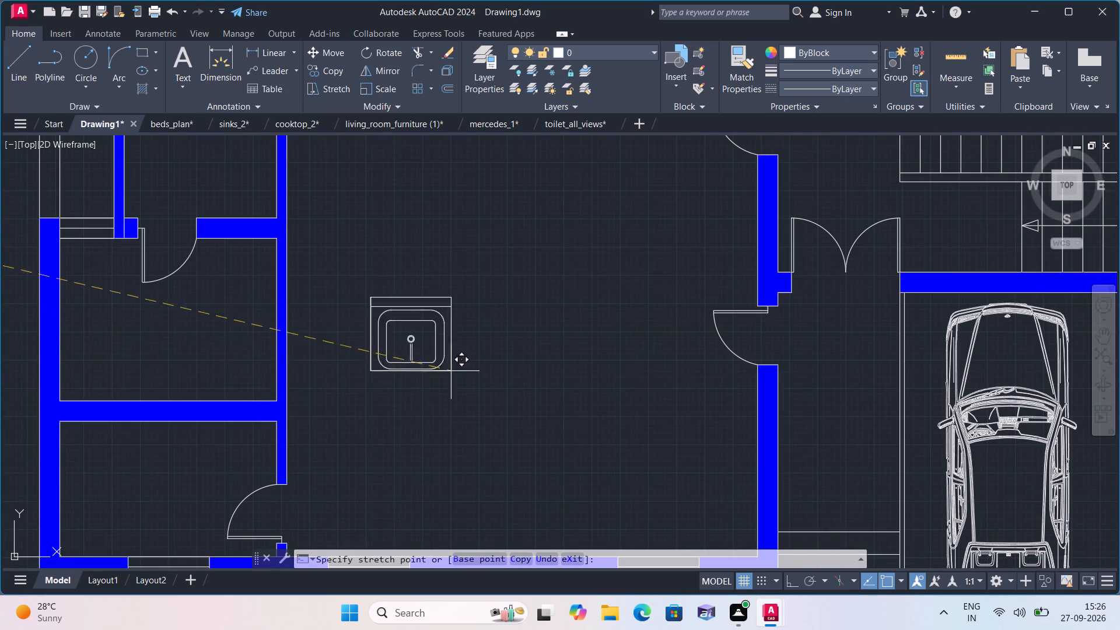
pyautogui.click(481, 363)
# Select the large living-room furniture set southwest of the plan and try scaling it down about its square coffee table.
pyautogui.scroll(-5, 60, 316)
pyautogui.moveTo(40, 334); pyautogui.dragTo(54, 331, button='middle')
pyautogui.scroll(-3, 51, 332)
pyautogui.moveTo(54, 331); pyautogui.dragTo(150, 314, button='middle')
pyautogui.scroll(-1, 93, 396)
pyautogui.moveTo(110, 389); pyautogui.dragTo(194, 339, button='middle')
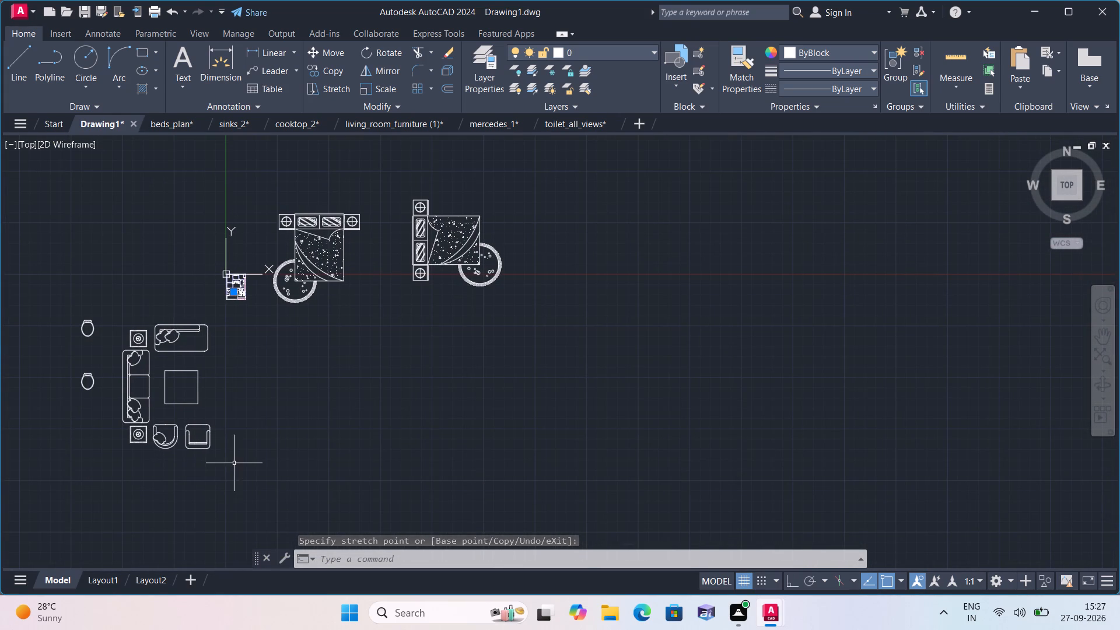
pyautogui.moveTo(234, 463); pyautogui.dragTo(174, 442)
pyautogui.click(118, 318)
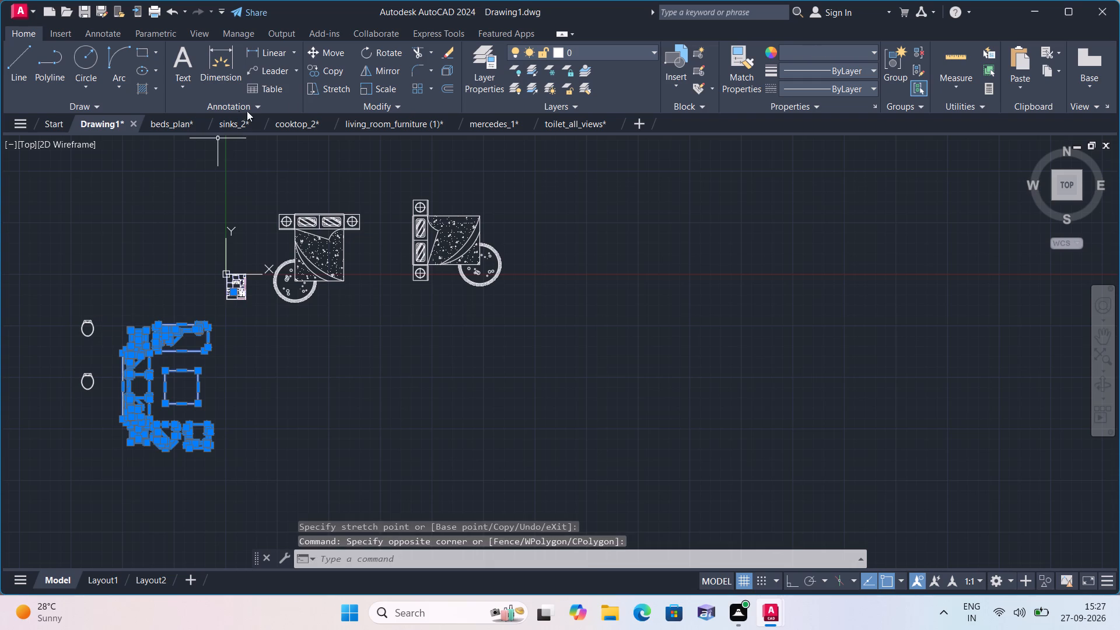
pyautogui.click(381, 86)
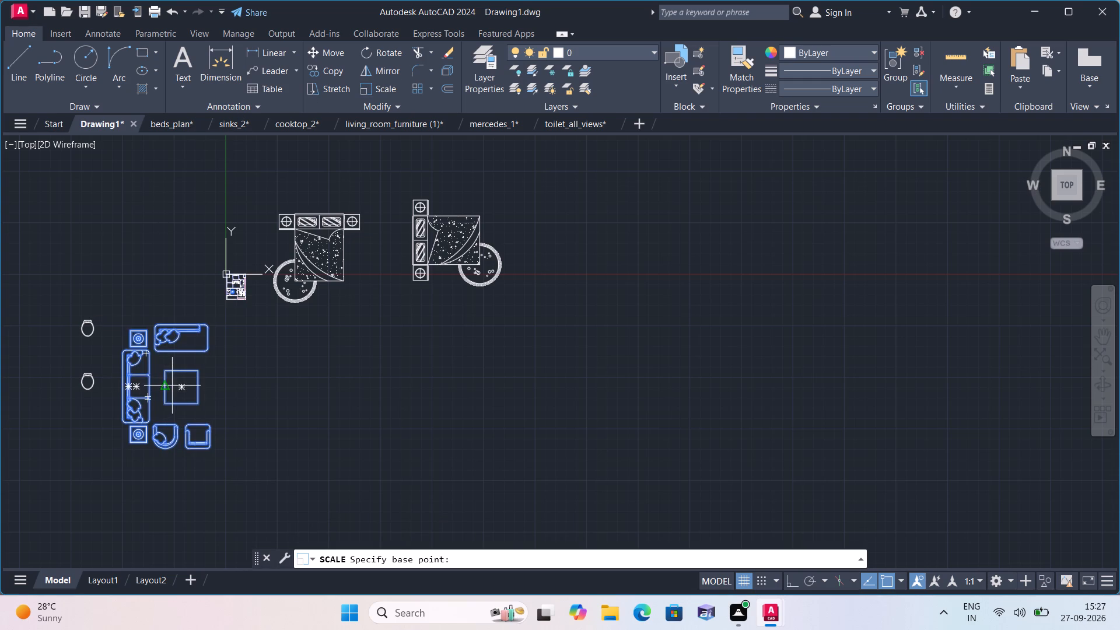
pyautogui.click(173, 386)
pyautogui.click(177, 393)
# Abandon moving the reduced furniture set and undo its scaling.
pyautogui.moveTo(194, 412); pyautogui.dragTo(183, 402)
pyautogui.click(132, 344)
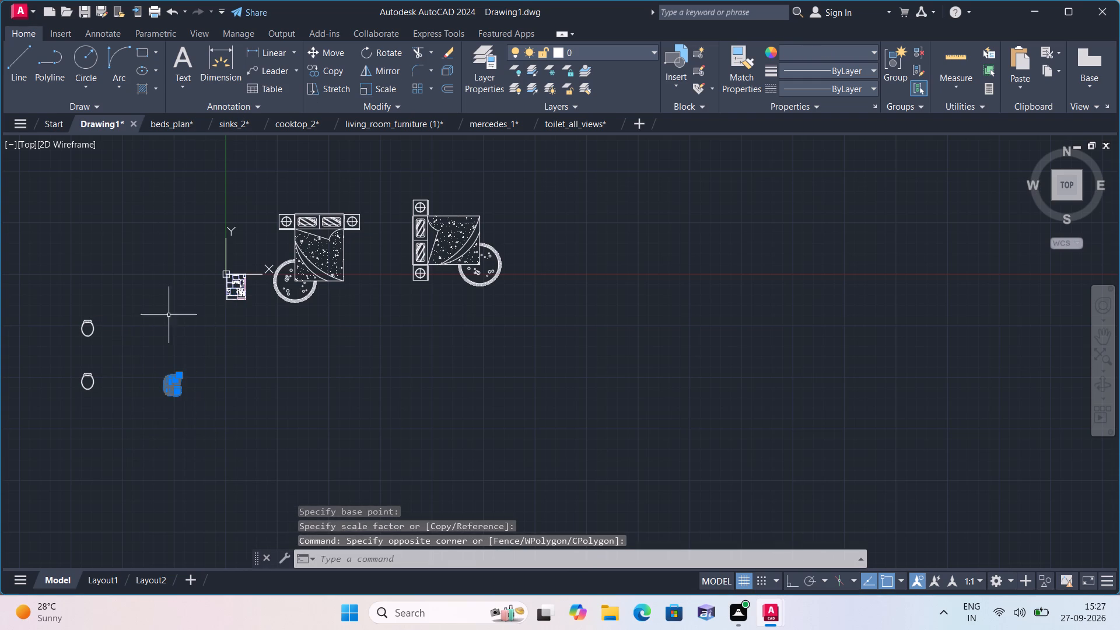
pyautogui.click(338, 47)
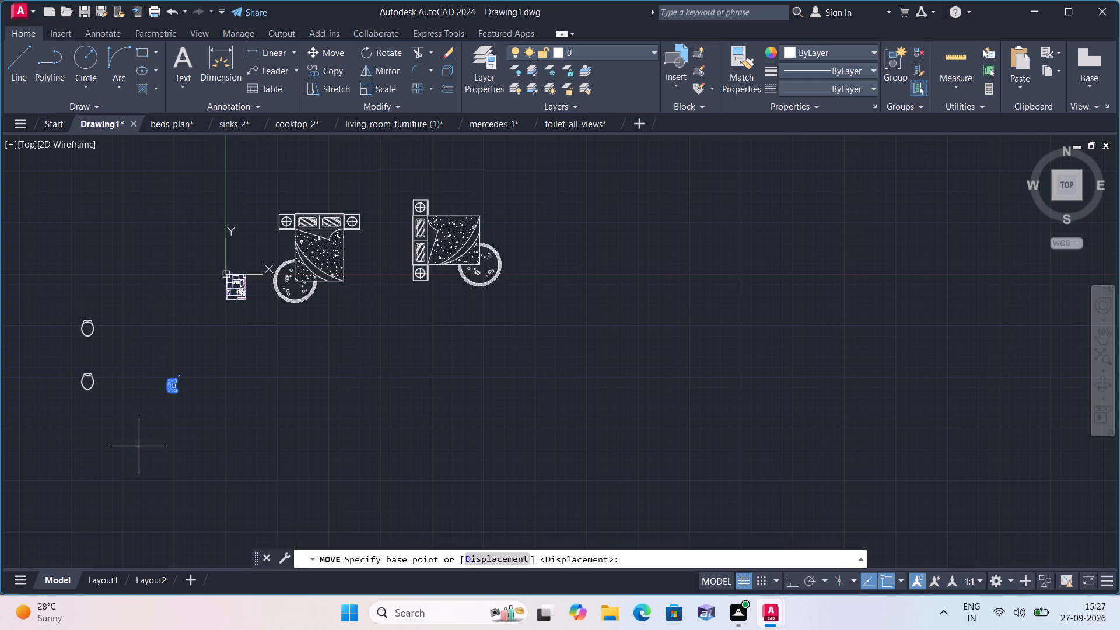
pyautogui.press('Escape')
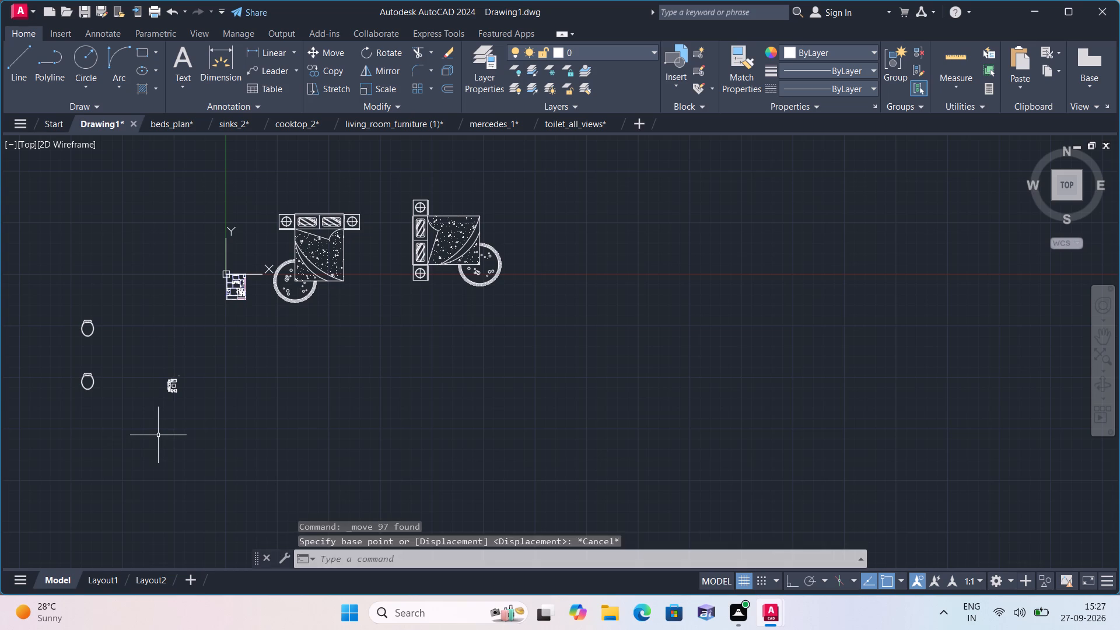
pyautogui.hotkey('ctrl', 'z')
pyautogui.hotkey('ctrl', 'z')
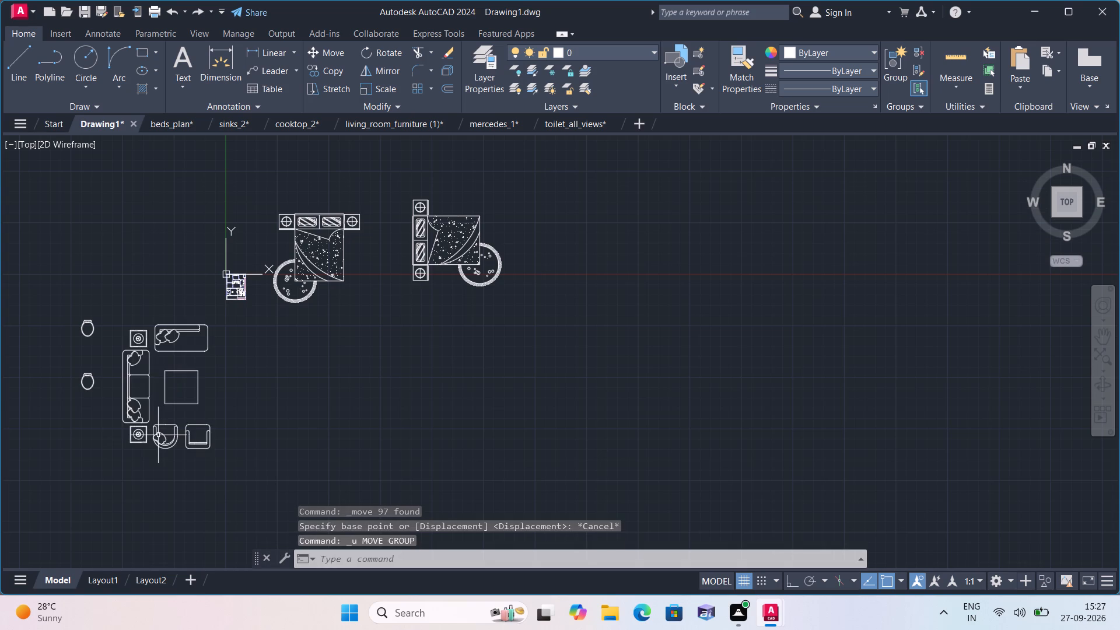
# Select only the living-room furniture set southwest of the plan and scale it down about the centre of its square coffee table.
pyautogui.moveTo(260, 477); pyautogui.dragTo(232, 451)
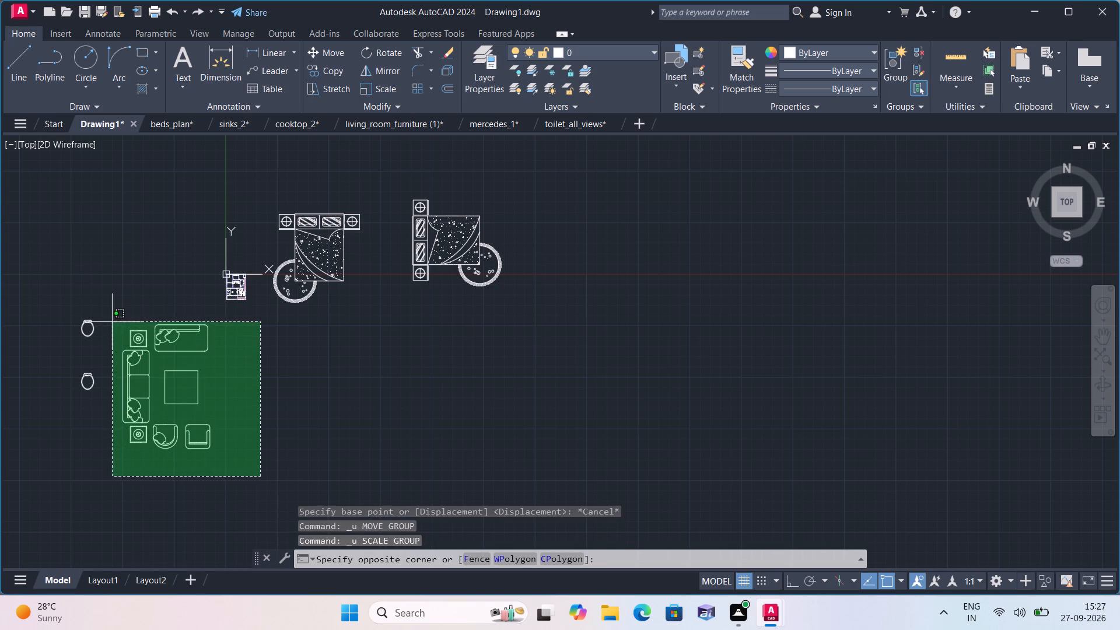
pyautogui.click(114, 321)
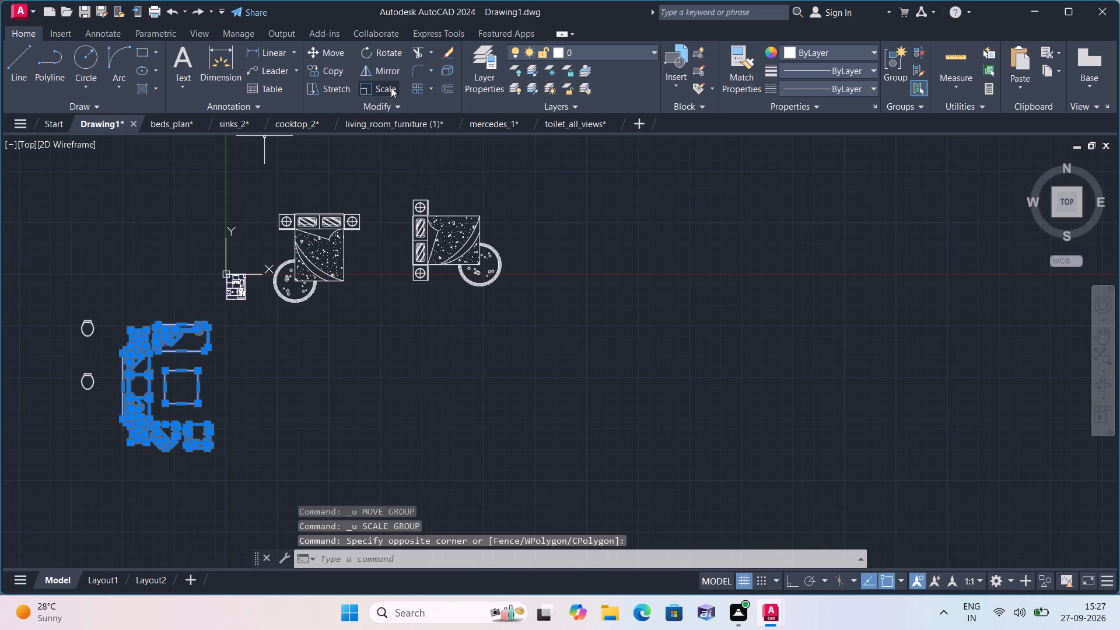
pyautogui.click(391, 87)
pyautogui.click(178, 385)
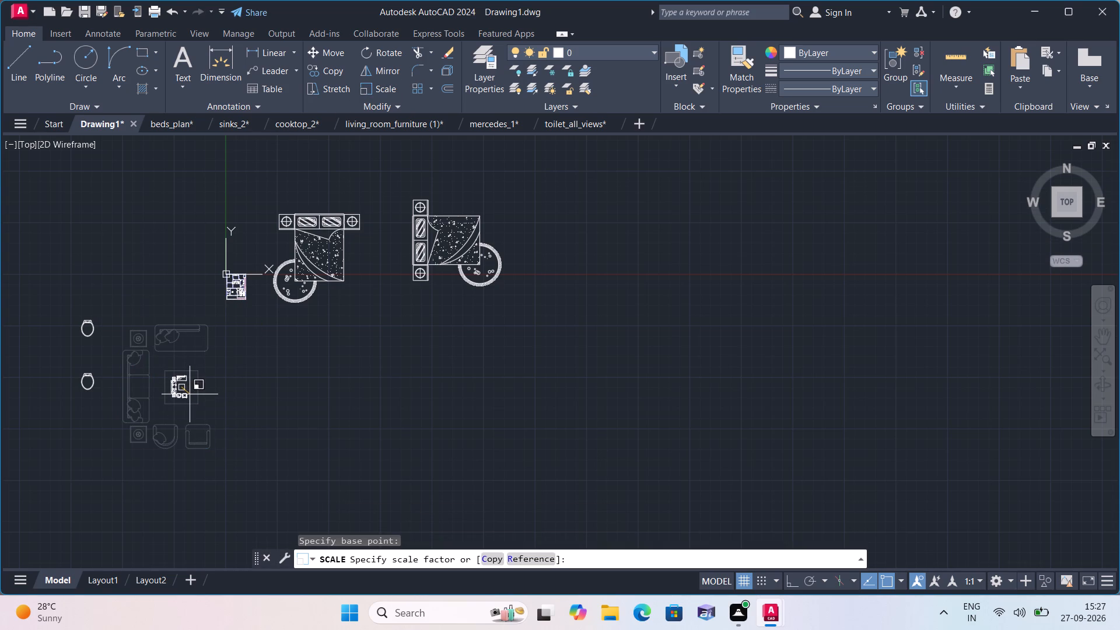
pyautogui.click(188, 388)
# Move the whole reduced furniture set to open space just west of the floor plan.
pyautogui.moveTo(212, 434); pyautogui.dragTo(173, 397)
pyautogui.click(156, 357)
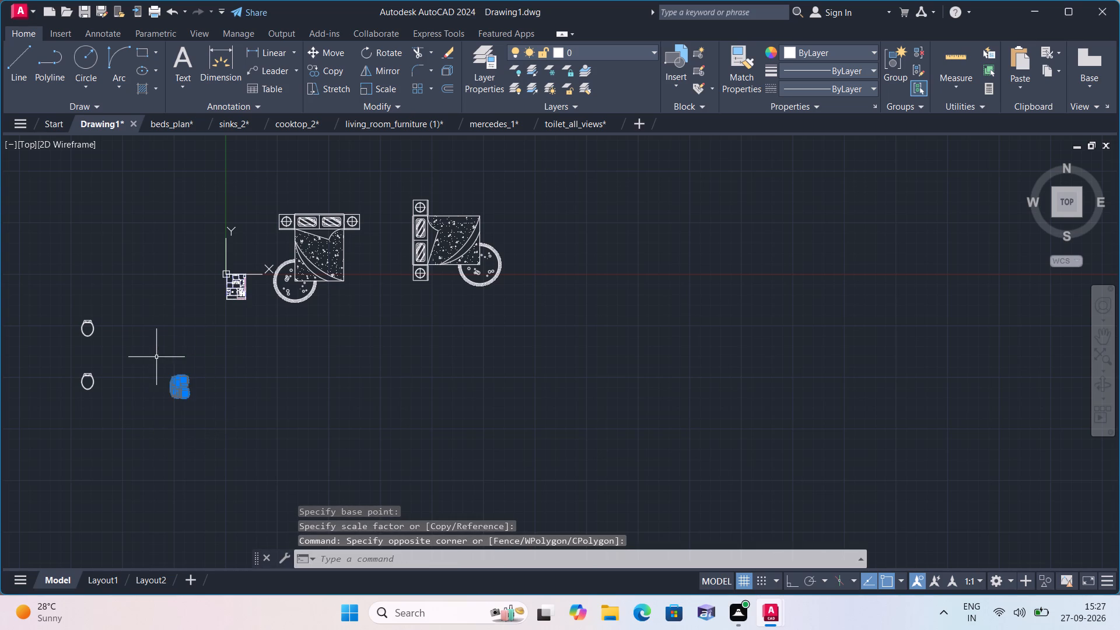
pyautogui.click(334, 48)
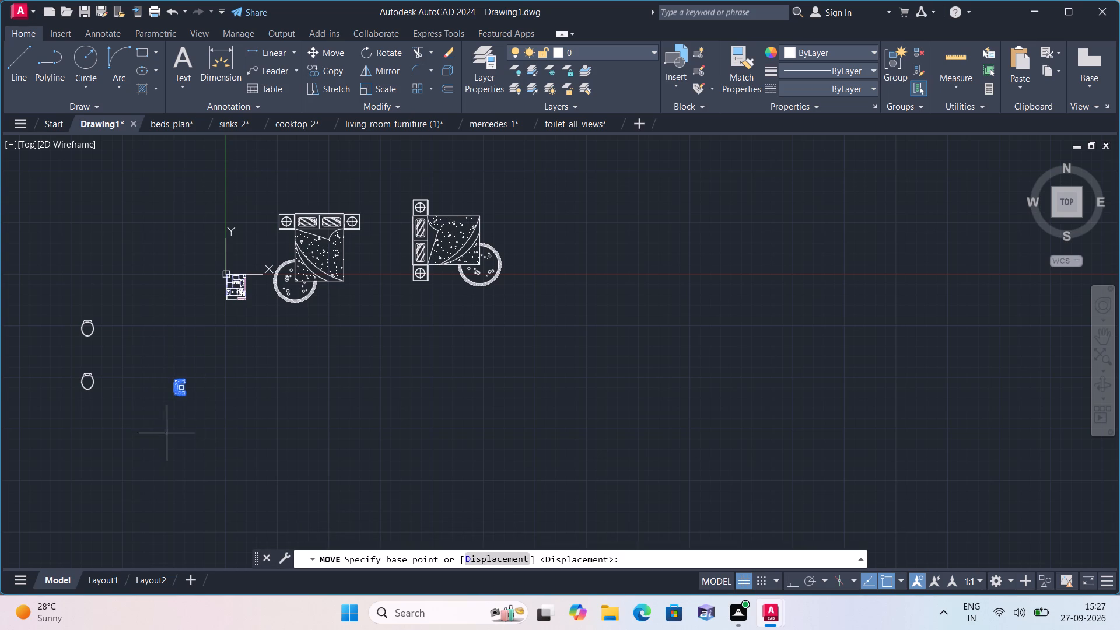
pyautogui.click(183, 389)
pyautogui.scroll(2, 255, 314)
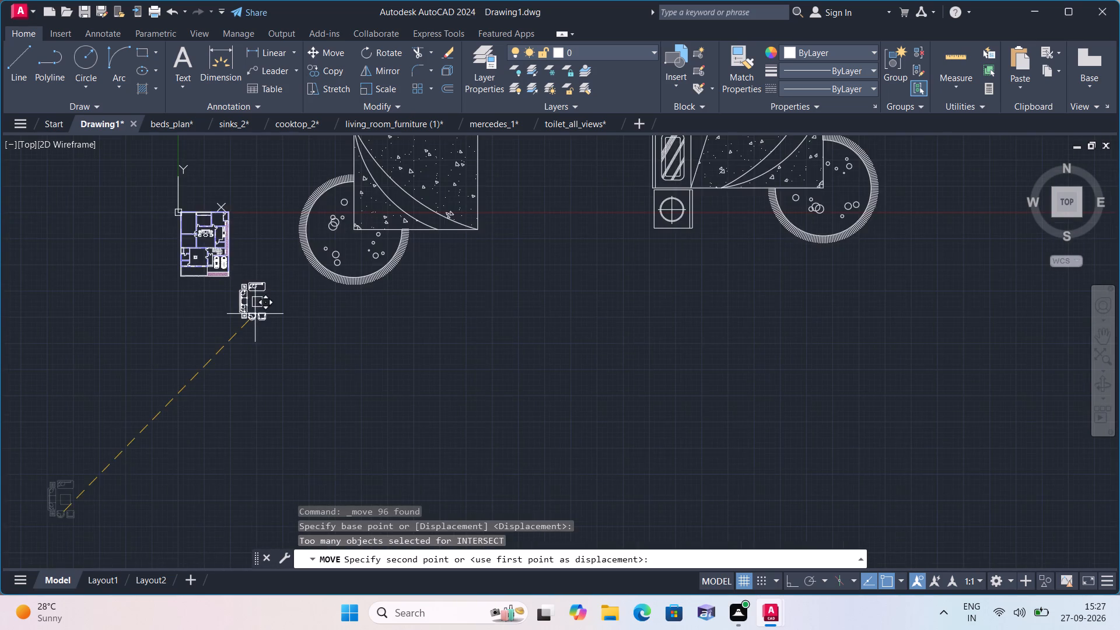
pyautogui.scroll(2, 255, 314)
pyautogui.moveTo(68, 337); pyautogui.dragTo(209, 490, button='middle')
pyautogui.moveTo(77, 393); pyautogui.dragTo(178, 504, button='middle')
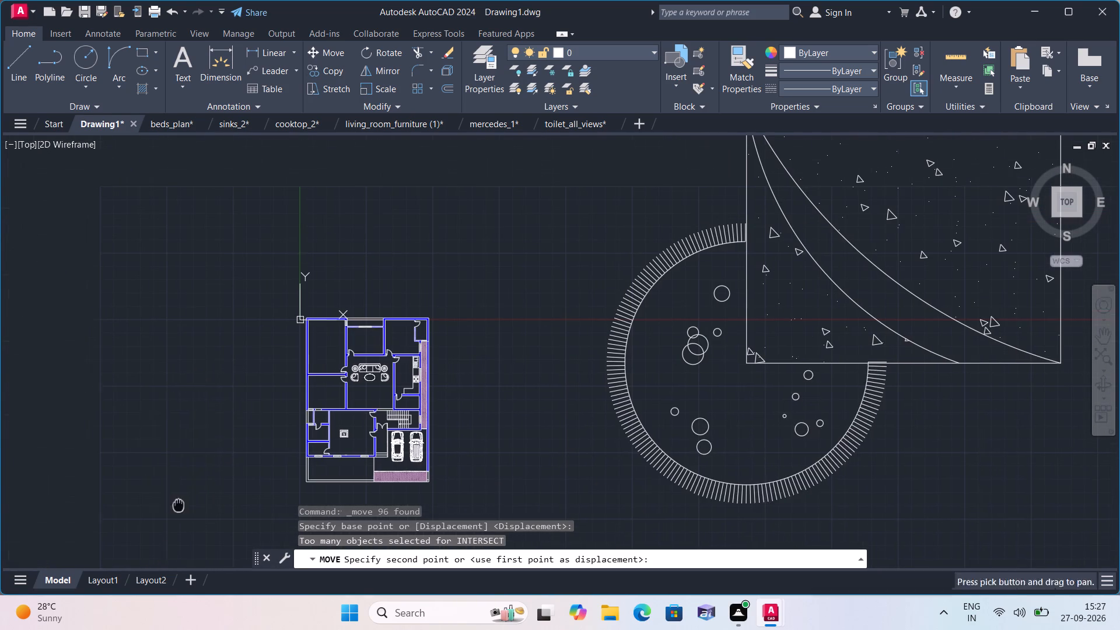
pyautogui.click(227, 418)
# Move the washbasin from the large southwest room up into the middle room along the west wall.
pyautogui.scroll(3, 348, 432)
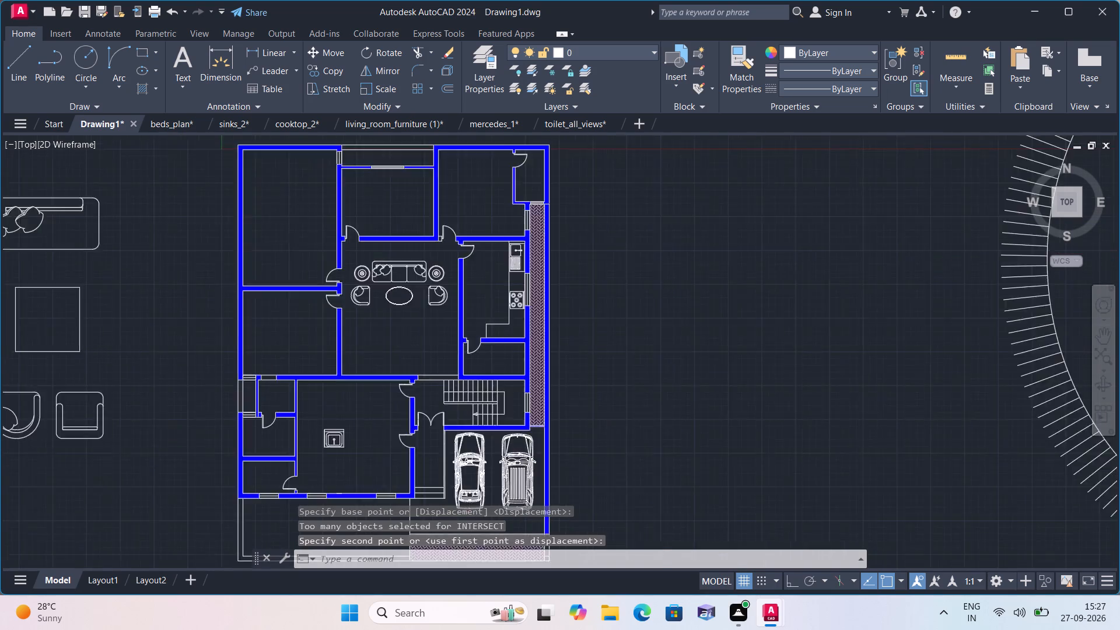
pyautogui.click(329, 446)
pyautogui.click(325, 449)
pyautogui.click(327, 452)
pyautogui.click(328, 455)
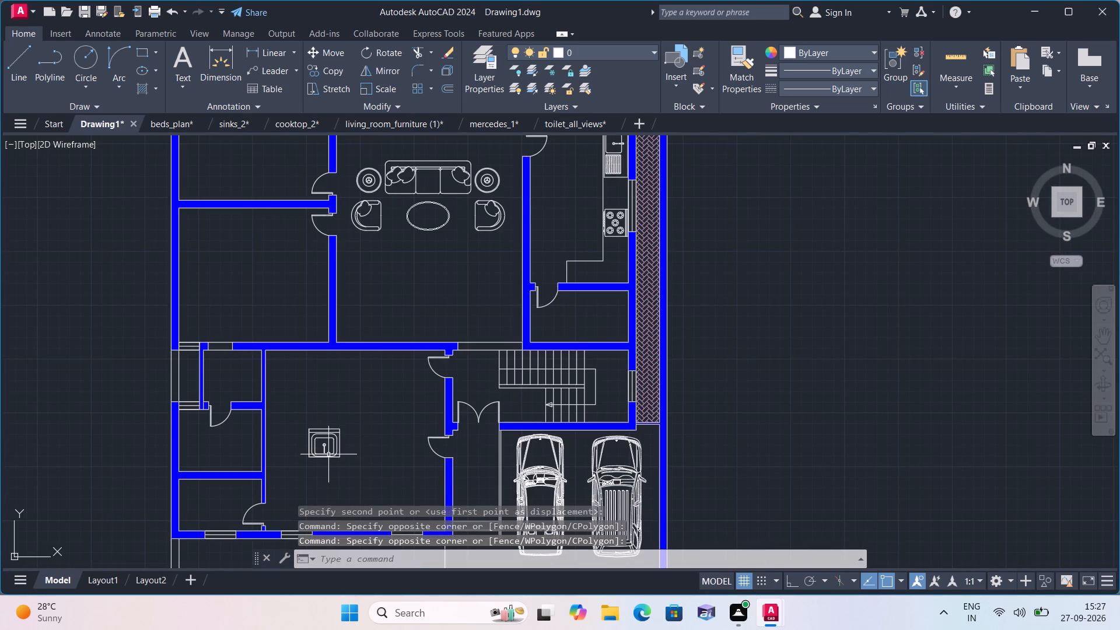
pyautogui.click(328, 456)
pyautogui.click(313, 454)
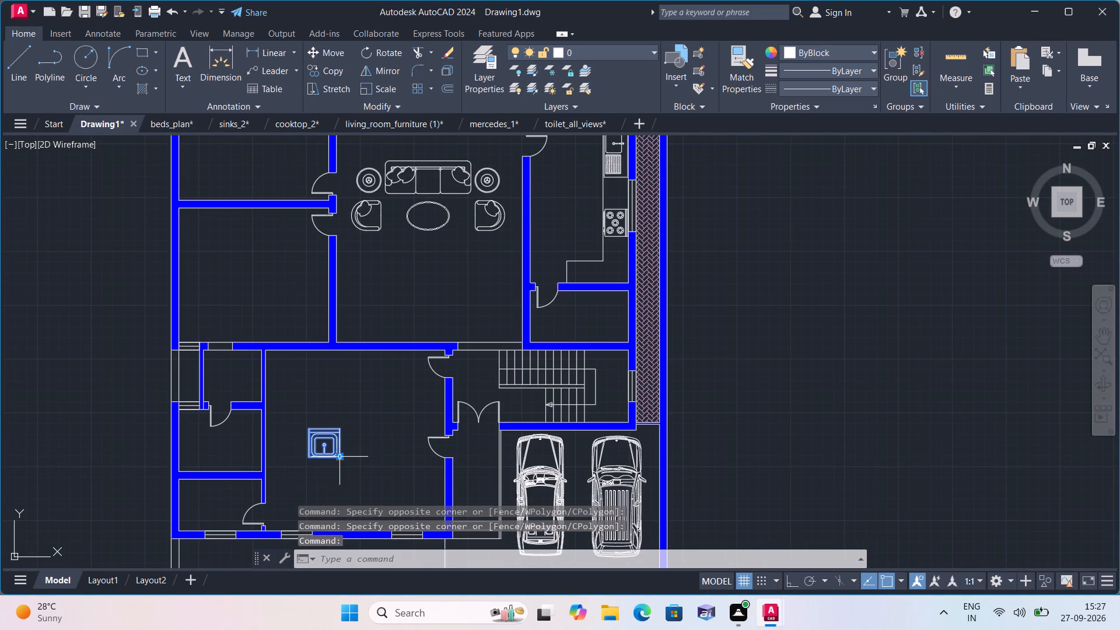
pyautogui.click(339, 456)
pyautogui.click(285, 296)
# Select the living-room furniture set west of the floor plan and scale it down about the centre of its square coffee table.
pyautogui.scroll(-2, 123, 374)
pyautogui.moveTo(120, 374); pyautogui.dragTo(239, 407, button='middle')
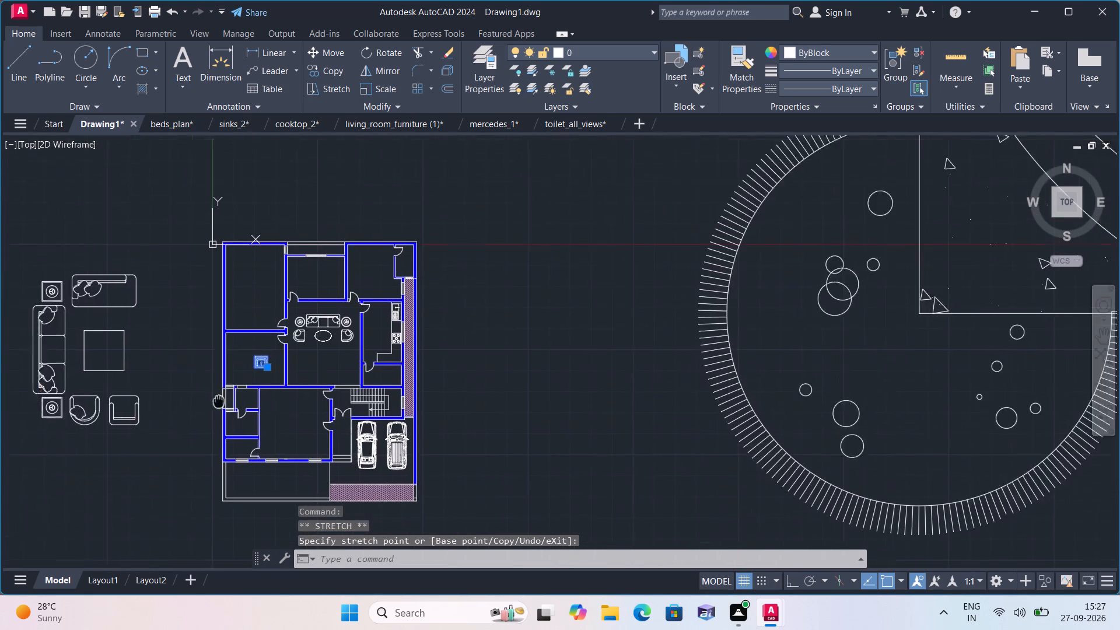
pyautogui.moveTo(239, 407); pyautogui.dragTo(250, 409, button='middle')
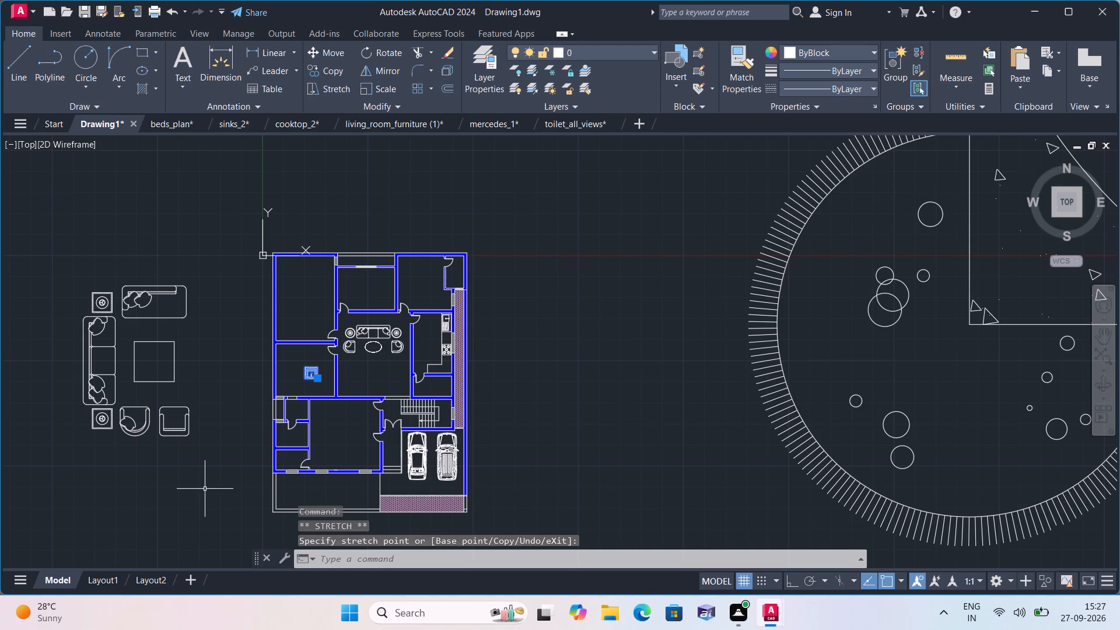
pyautogui.press('Escape')
pyautogui.moveTo(219, 484); pyautogui.dragTo(145, 397)
pyautogui.click(53, 244)
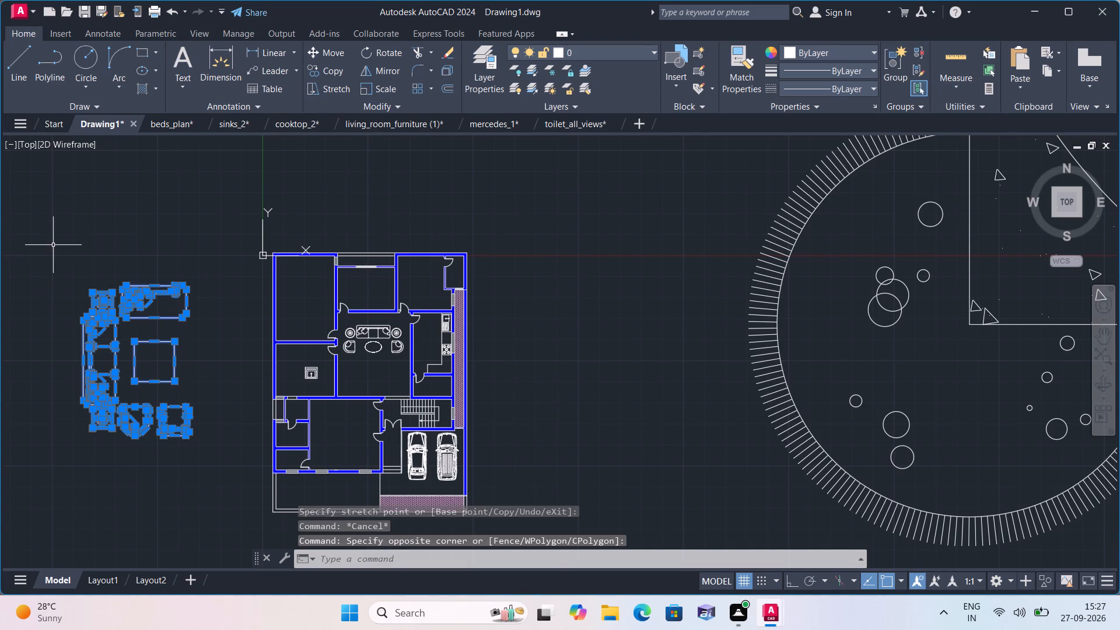
pyautogui.click(389, 82)
pyautogui.click(159, 361)
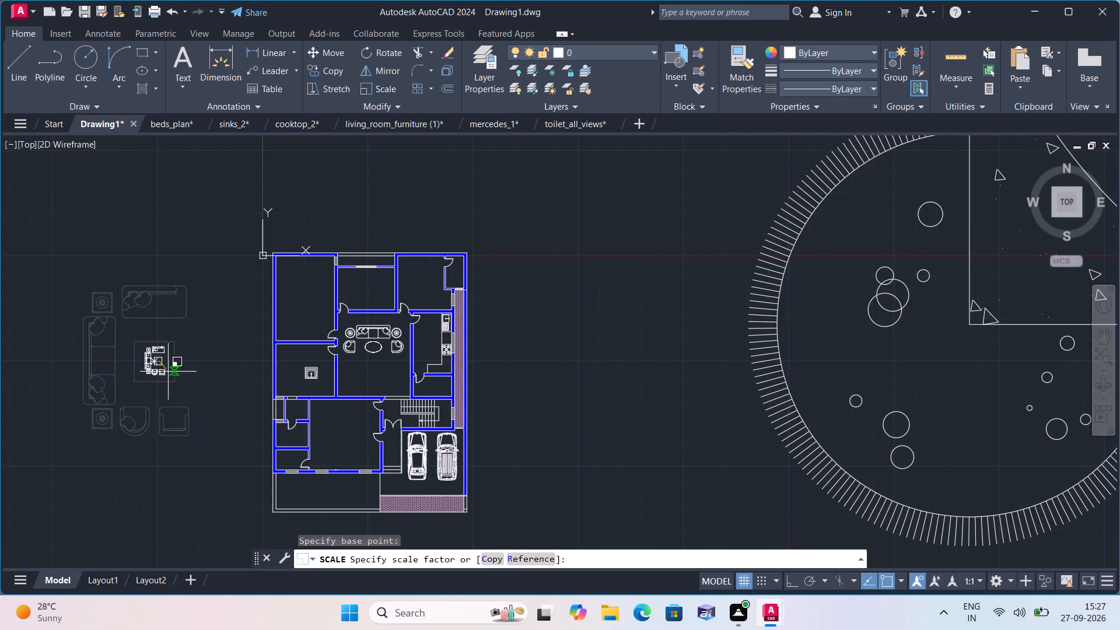
pyautogui.click(168, 372)
# Move the whole reduced furniture set into the large southwest room, with the long sofa near the room's west wall.
pyautogui.moveTo(191, 397); pyautogui.dragTo(172, 381)
pyautogui.click(108, 320)
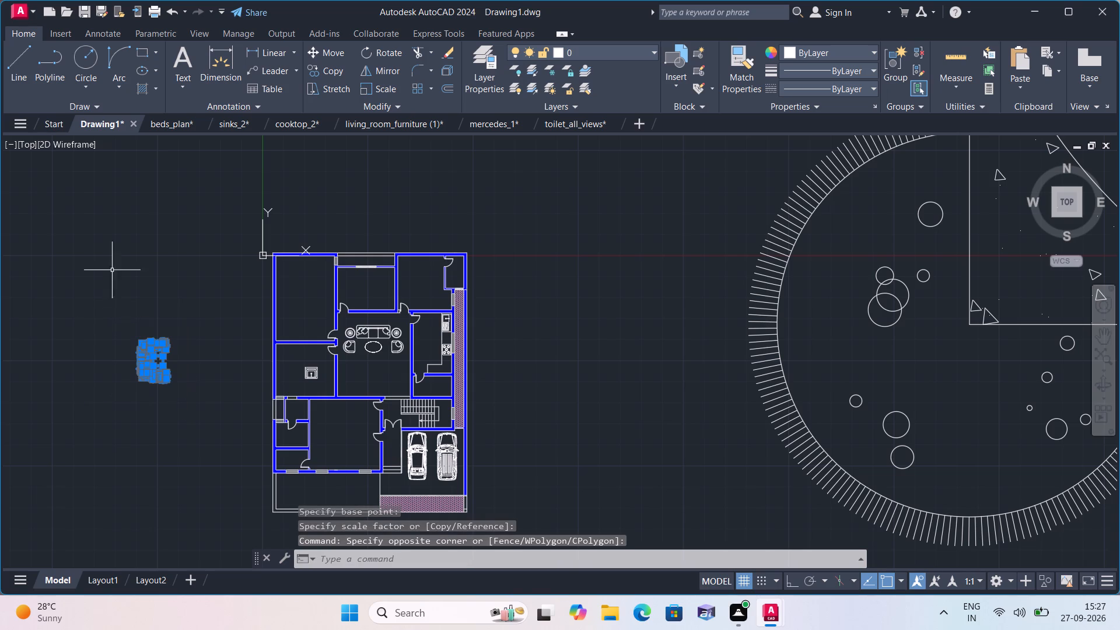
pyautogui.click(324, 49)
pyautogui.moveTo(142, 353); pyautogui.dragTo(159, 384)
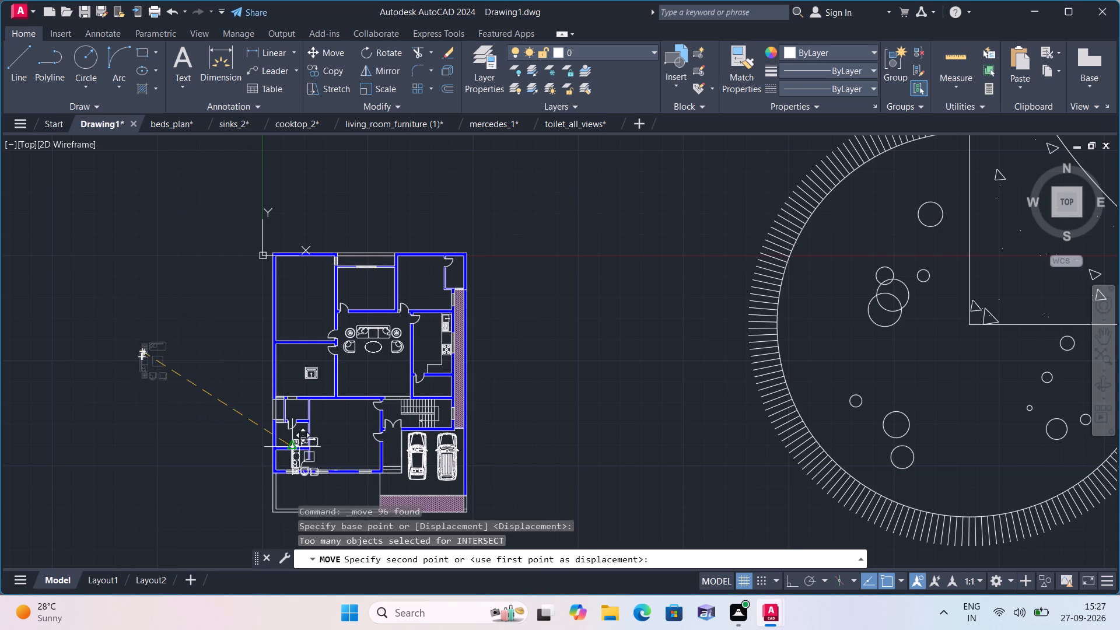
pyautogui.scroll(3, 306, 434)
pyautogui.moveTo(318, 422); pyautogui.dragTo(241, 334, button='middle')
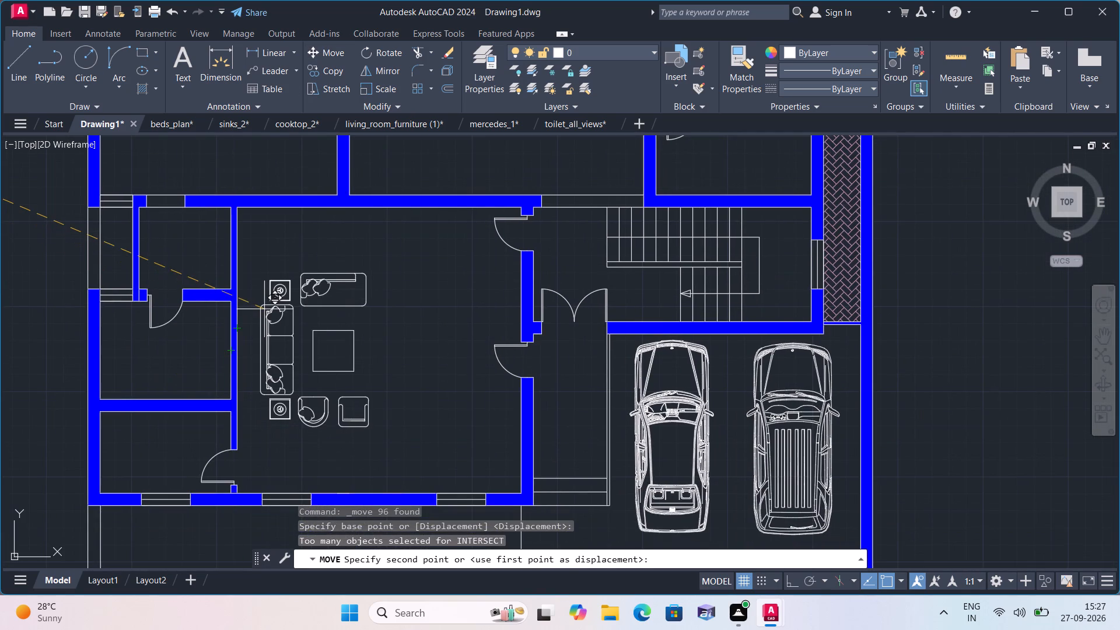
pyautogui.click(274, 307)
# Scale the furniture set in the southwest room up slightly about its square coffee table to fill the room better.
pyautogui.scroll(1, 391, 440)
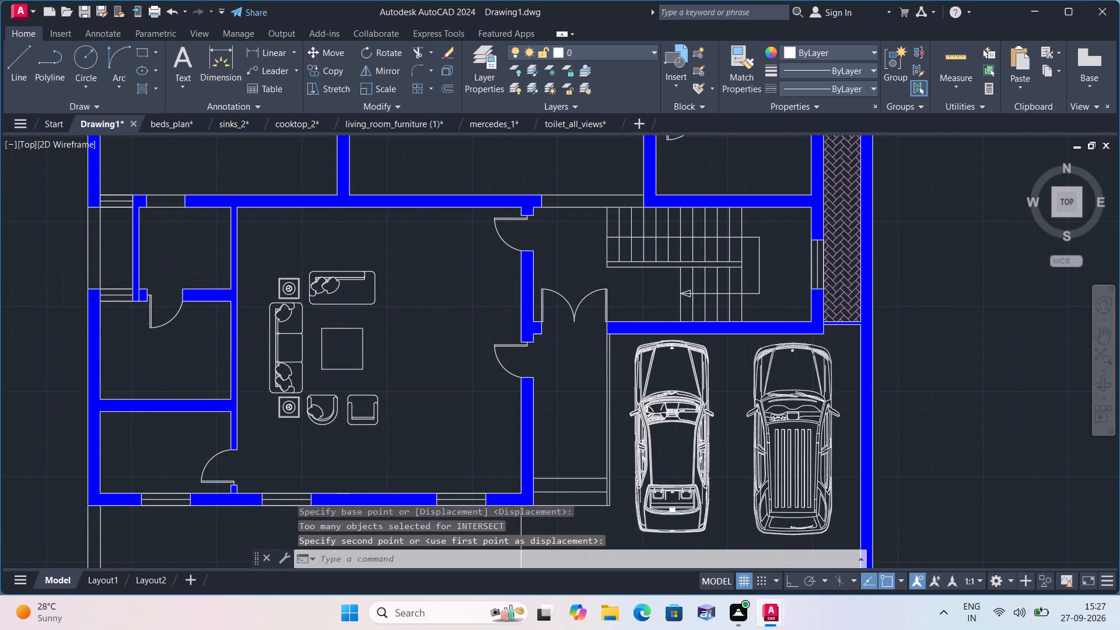
pyautogui.click(391, 440)
pyautogui.click(186, 167)
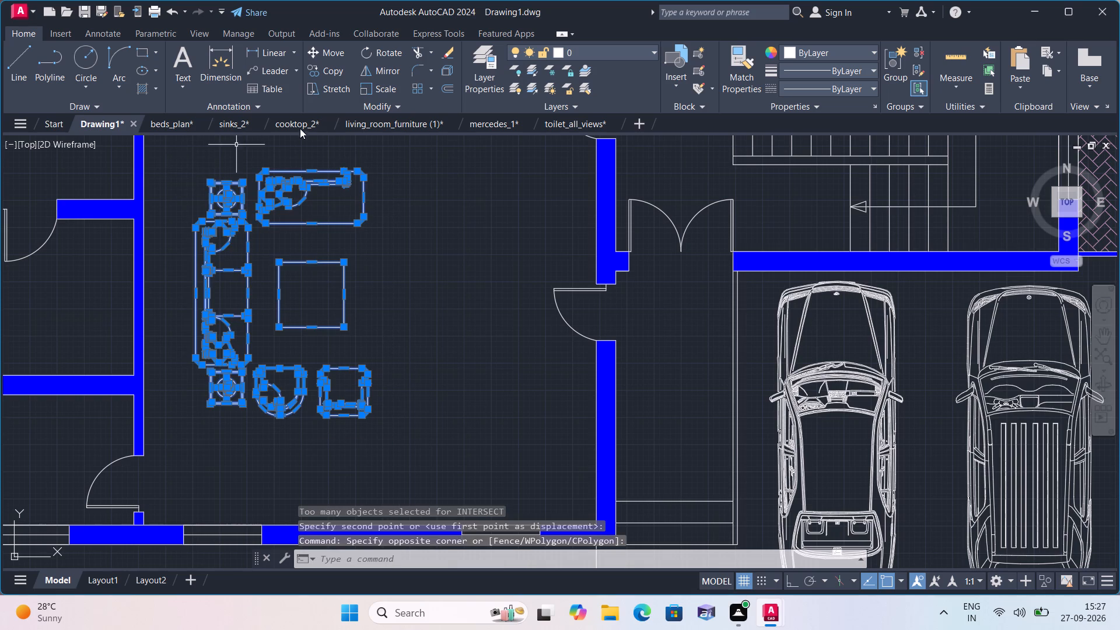
pyautogui.click(388, 84)
pyautogui.click(314, 271)
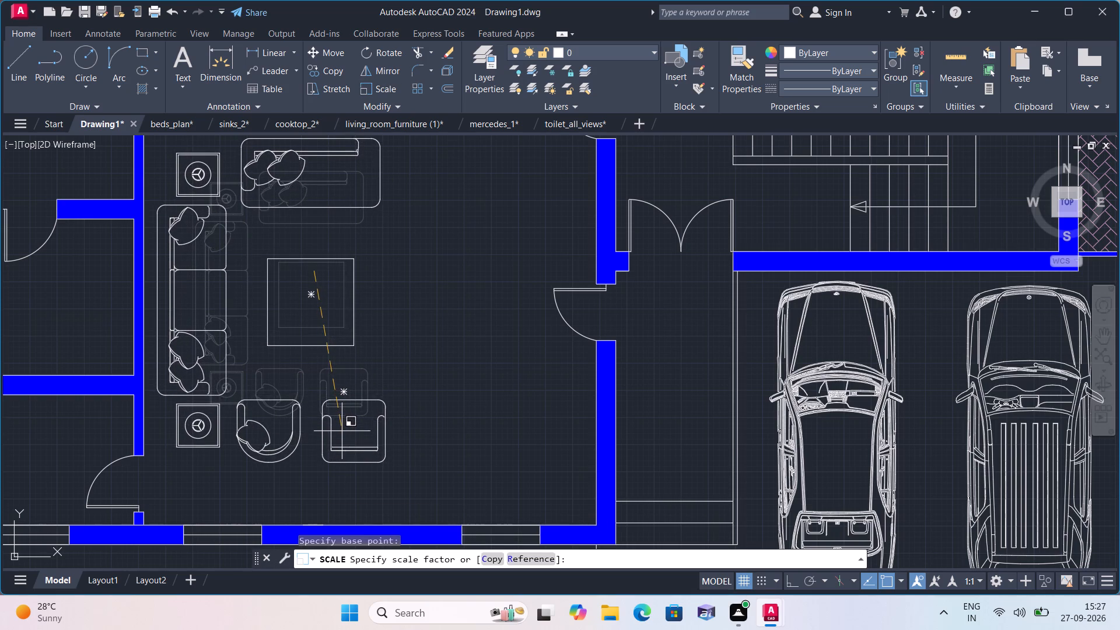
pyautogui.click(342, 431)
# Move the enlarged furniture set slightly north within the southwest room, keeping it clear of the surrounding walls.
pyautogui.scroll(-1, 277, 446)
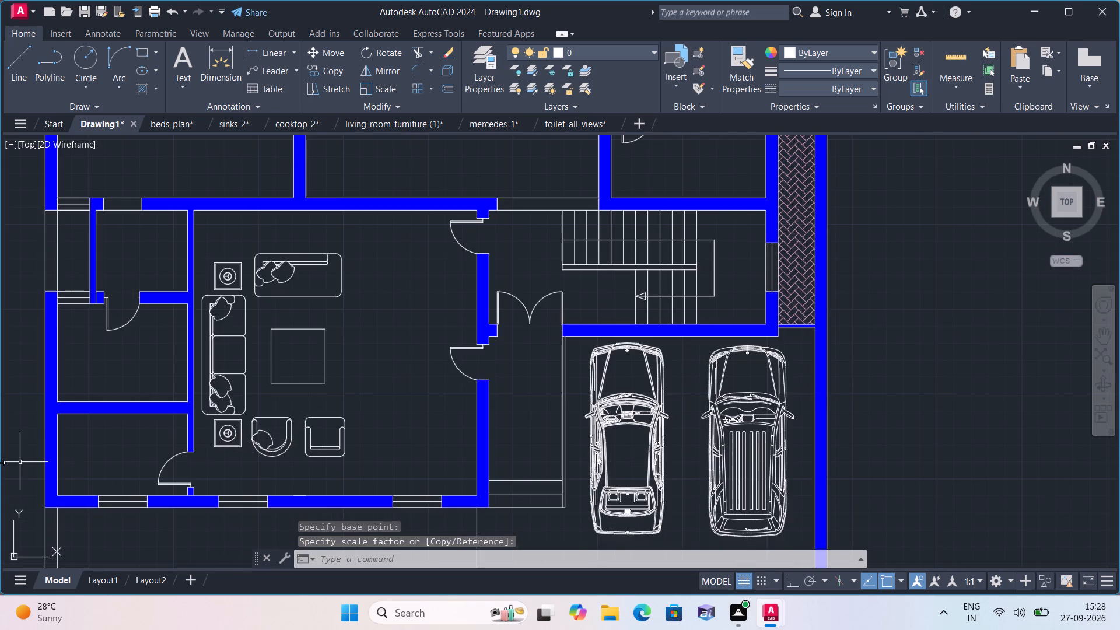
pyautogui.scroll(1, 329, 482)
pyautogui.click(379, 467)
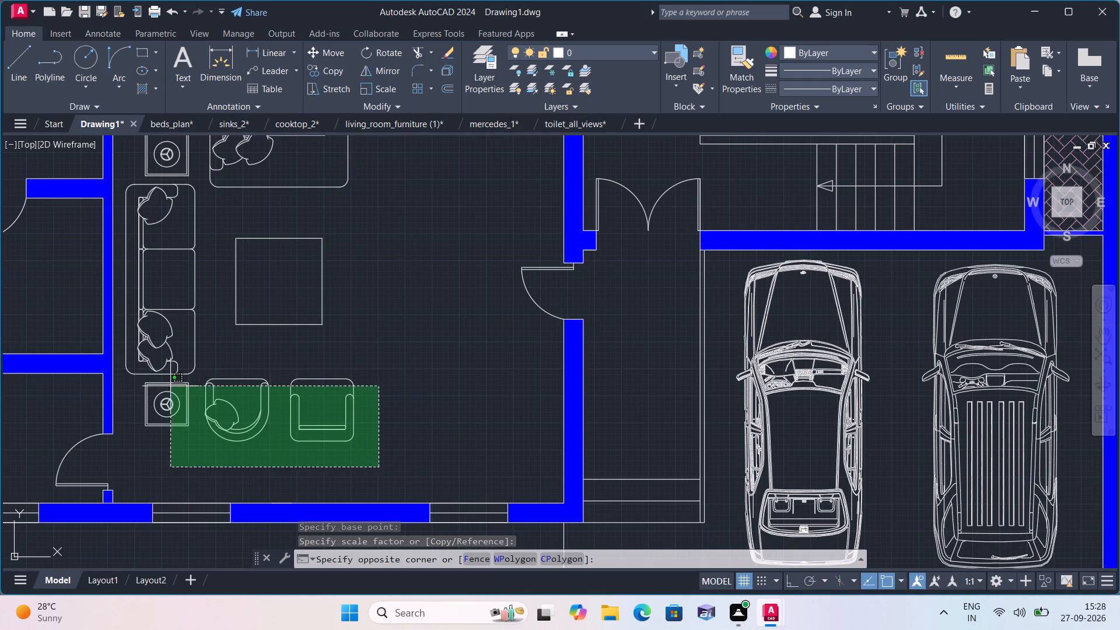
pyautogui.moveTo(140, 308); pyautogui.dragTo(191, 371, button='middle')
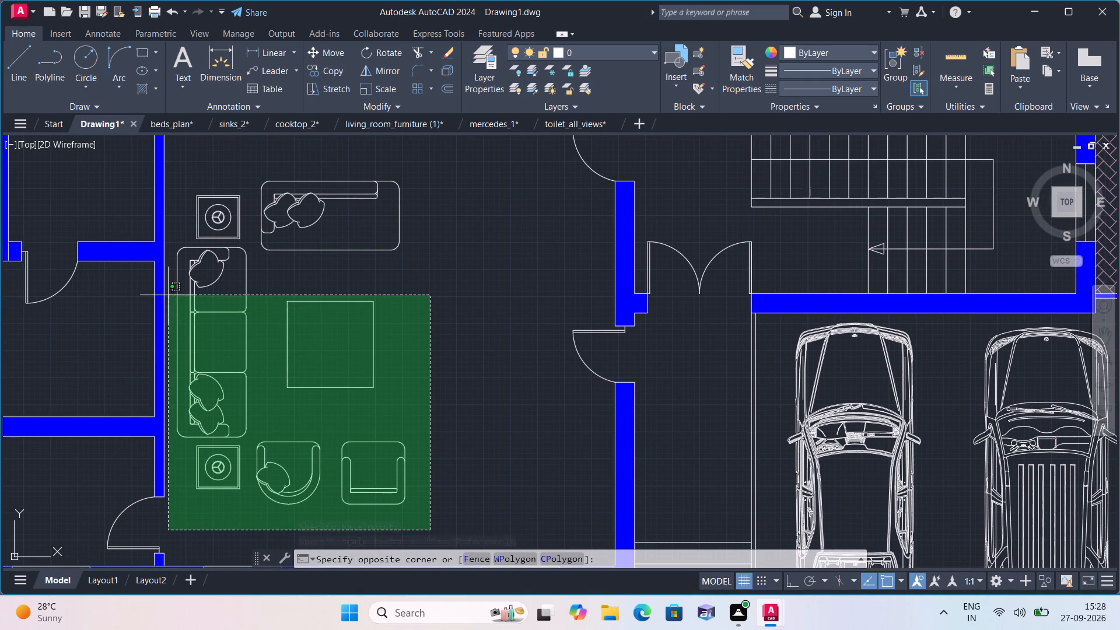
pyautogui.click(174, 173)
pyautogui.click(320, 50)
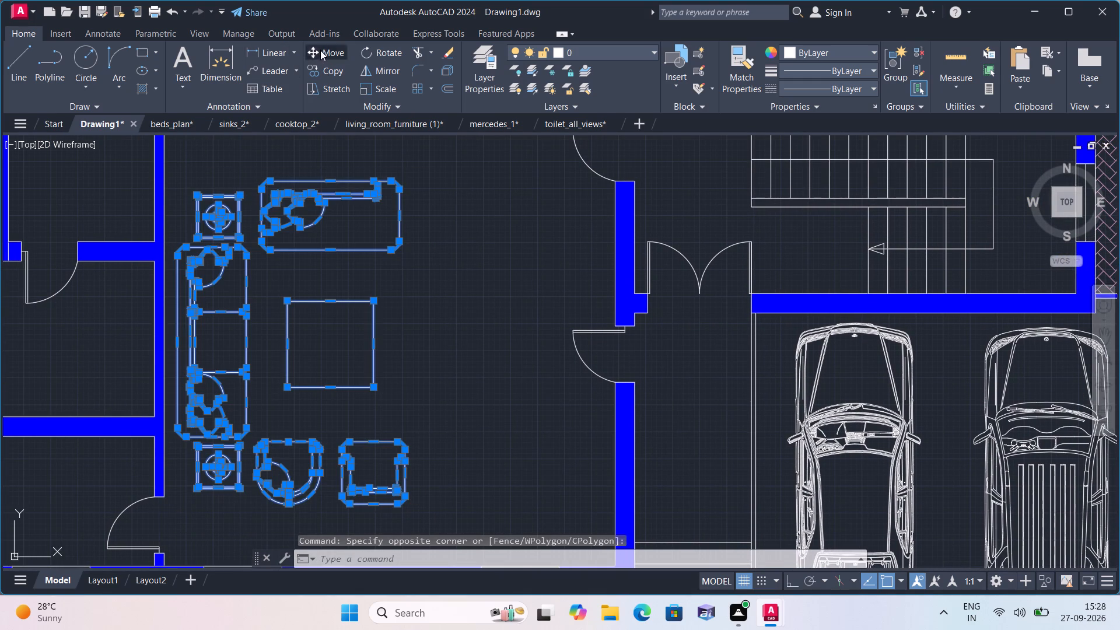
pyautogui.moveTo(334, 309); pyautogui.dragTo(333, 290)
pyautogui.click(341, 259)
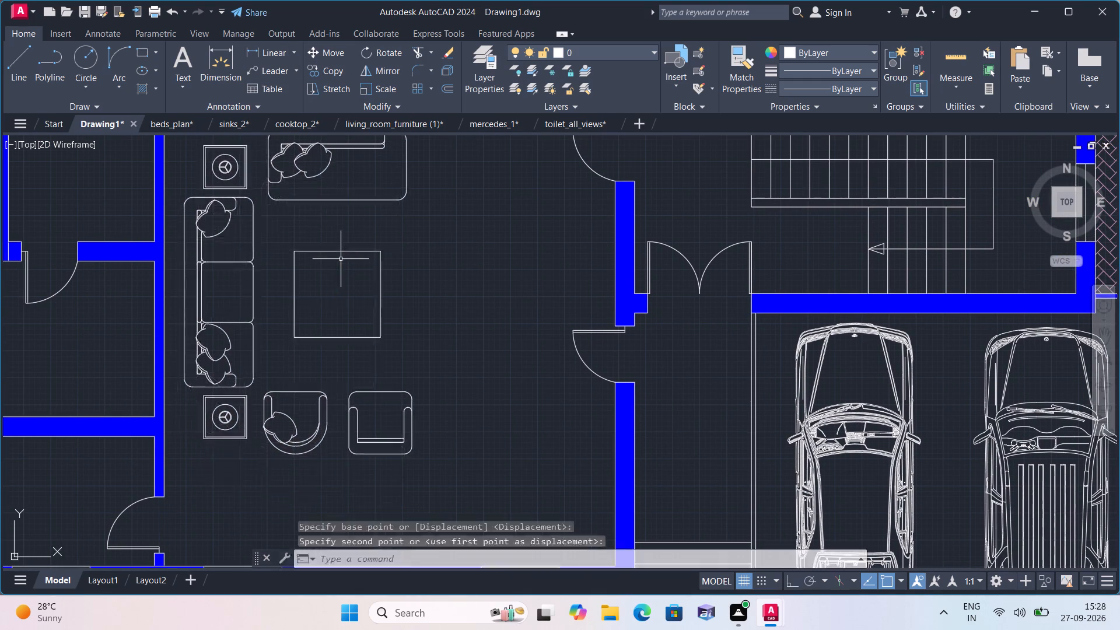
# Move the lower of the two toilets far southwest of the plan to open space just west of the floor plan.
pyautogui.scroll(-1, 279, 280)
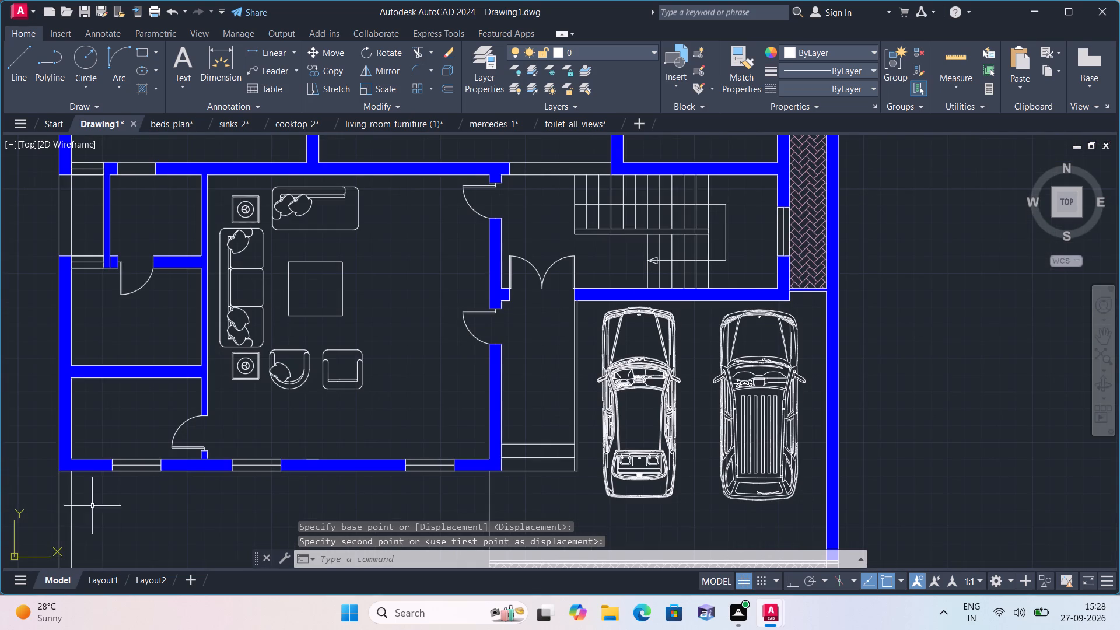
pyautogui.scroll(-2, 101, 457)
pyautogui.moveTo(33, 397); pyautogui.dragTo(148, 414, button='middle')
pyautogui.scroll(-6, 51, 404)
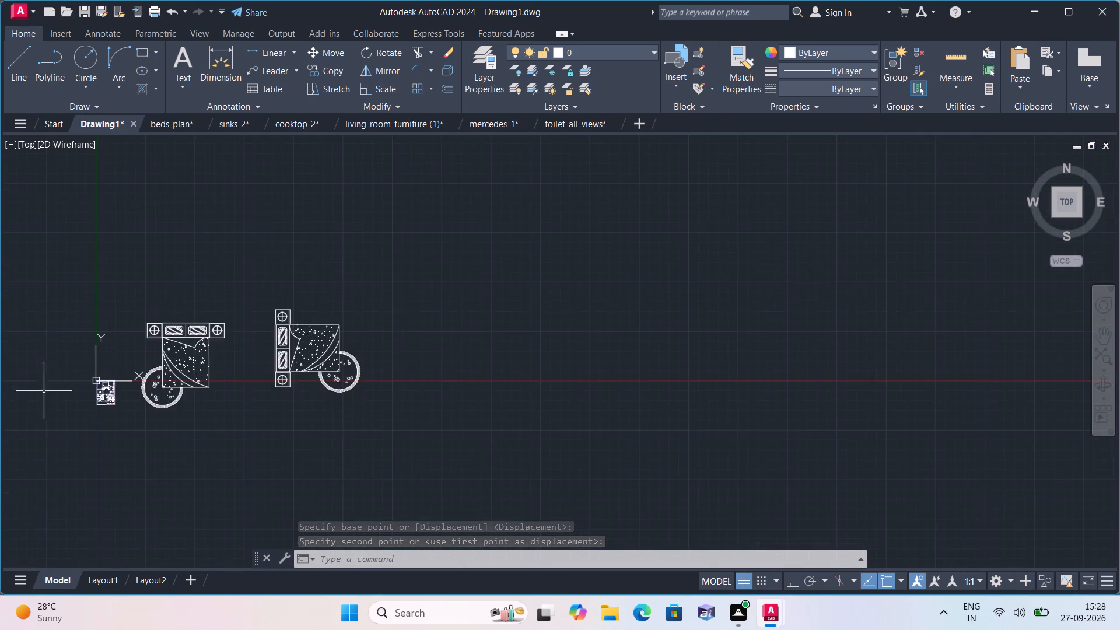
pyautogui.scroll(-1, 31, 491)
pyautogui.scroll(1, 19, 422)
pyautogui.scroll(-1, 24, 432)
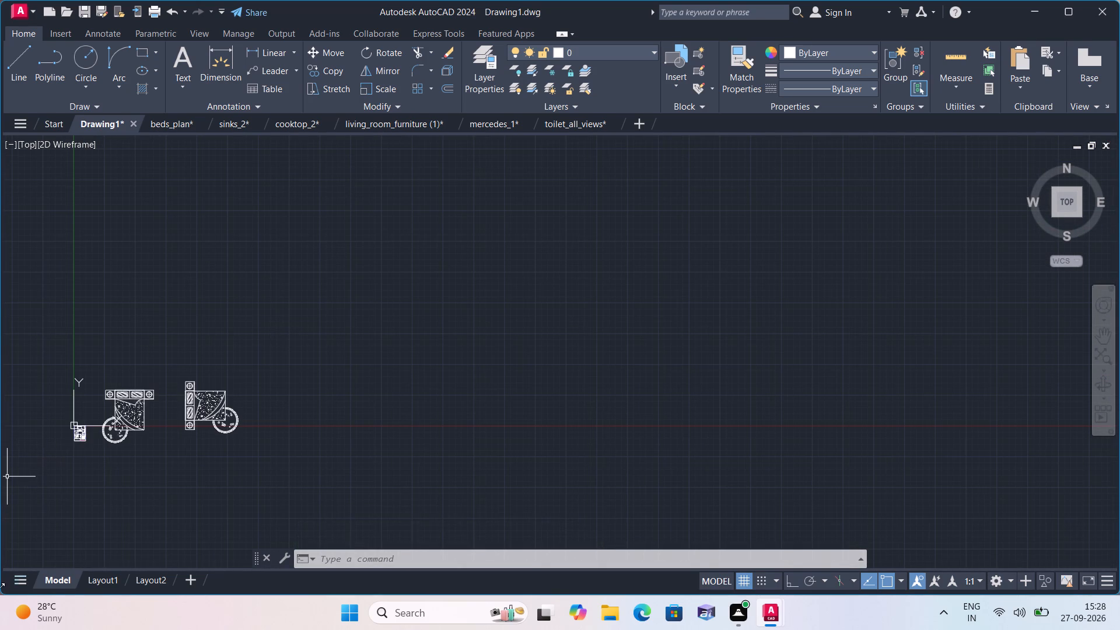
pyautogui.scroll(-1, 395, 494)
pyautogui.scroll(1, 37, 451)
pyautogui.scroll(1, 253, 520)
pyautogui.scroll(2, 184, 492)
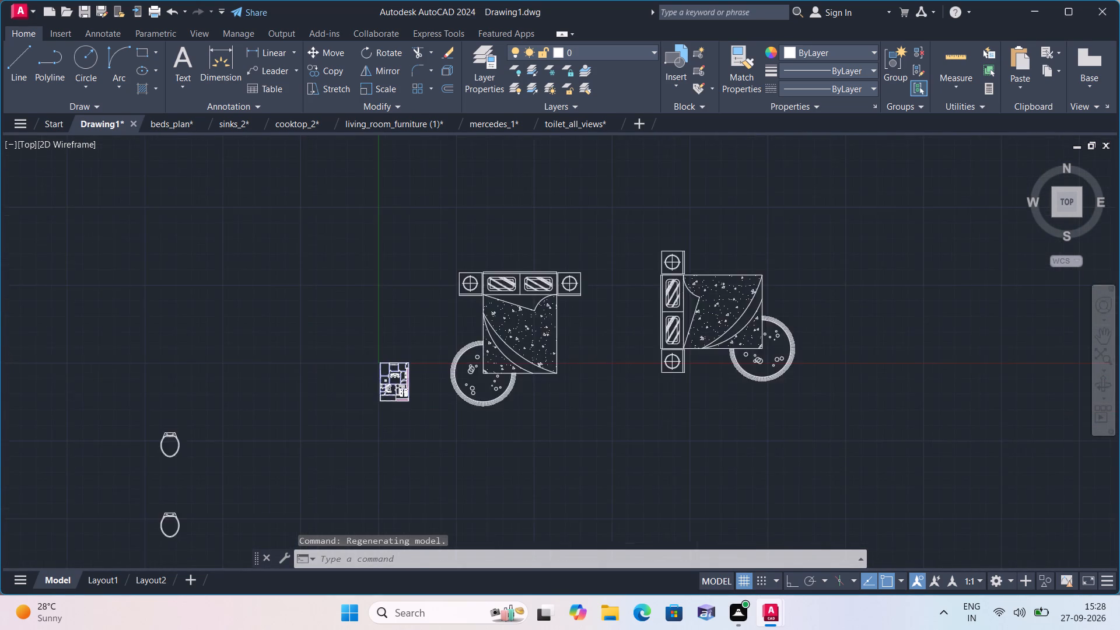
pyautogui.moveTo(157, 518); pyautogui.dragTo(230, 453, button='middle')
pyautogui.moveTo(271, 526); pyautogui.dragTo(255, 499)
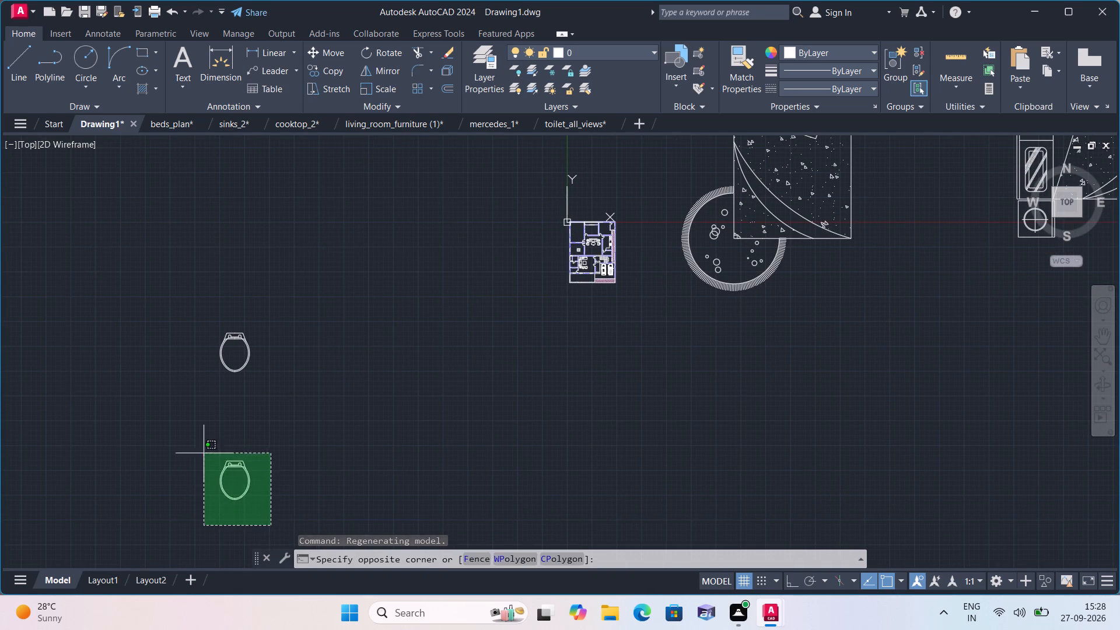
pyautogui.click(184, 445)
pyautogui.click(332, 51)
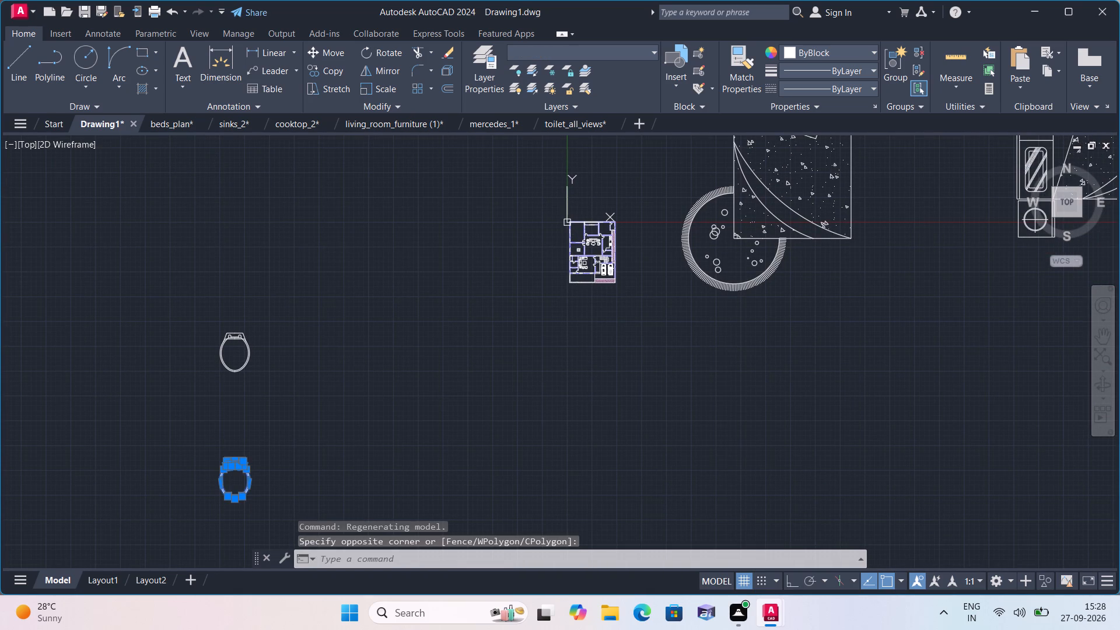
pyautogui.click(231, 480)
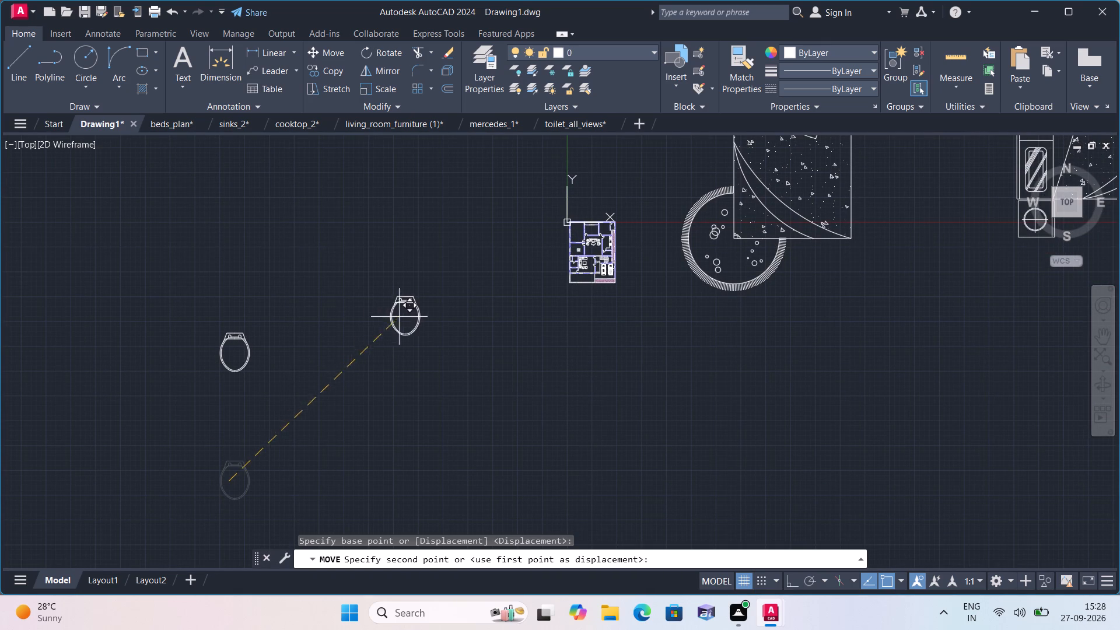
pyautogui.click(516, 256)
# Move the remaining toilet from the far southwest to just northwest of the floor plan, beside the first toilet.
pyautogui.click(318, 400)
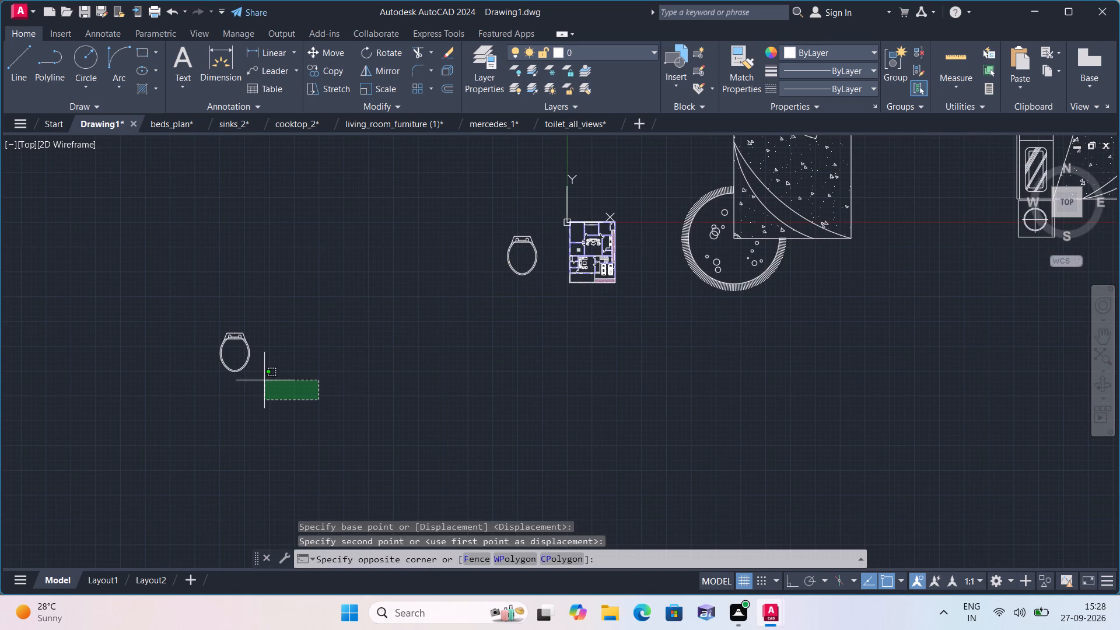
pyautogui.click(184, 294)
pyautogui.click(330, 43)
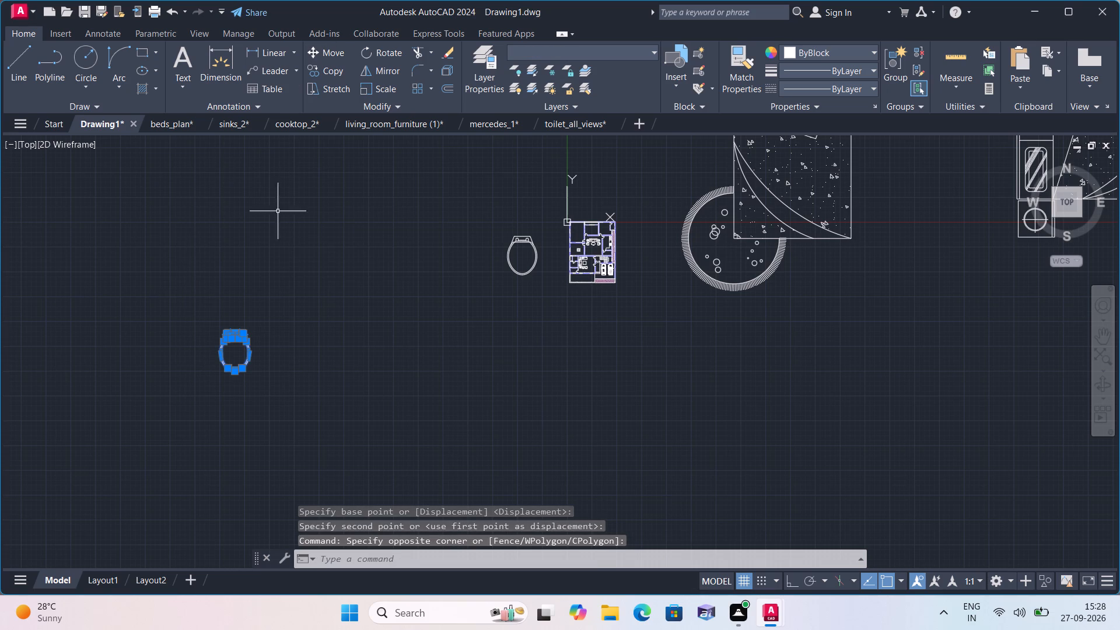
pyautogui.click(335, 55)
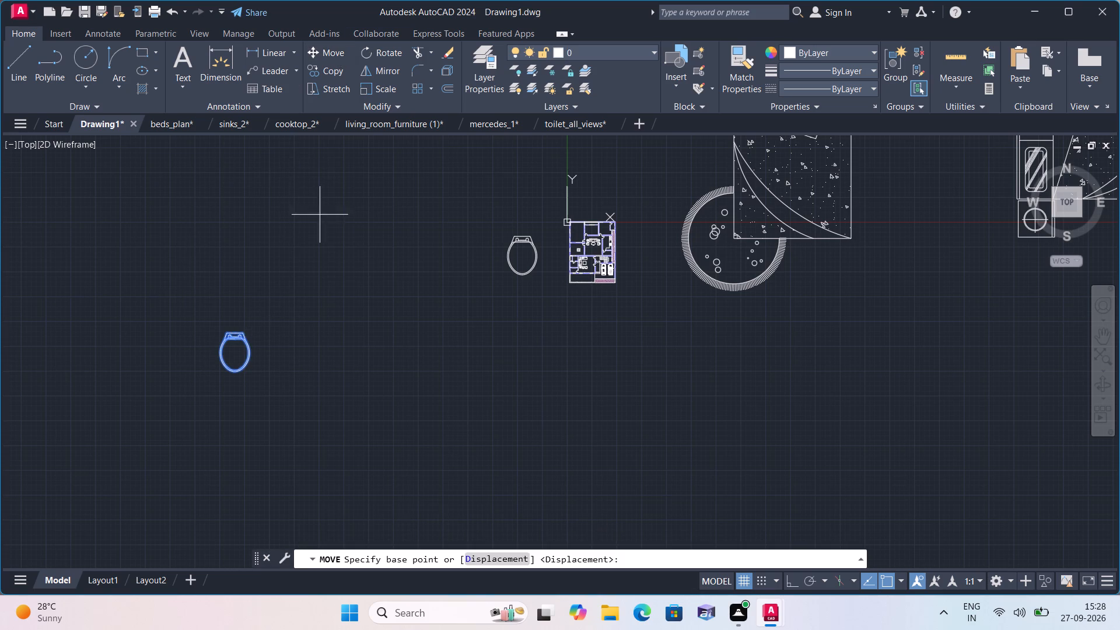
pyautogui.moveTo(234, 357); pyautogui.dragTo(242, 354)
pyautogui.click(498, 210)
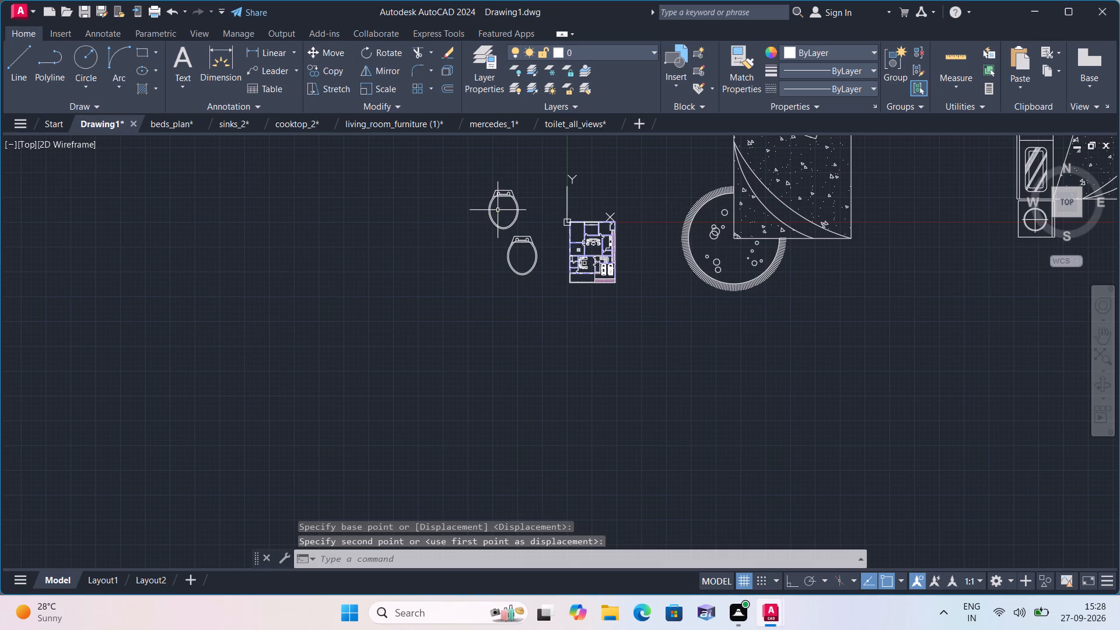
# Select the double bed set nearest the plan, with its nightstands and round rug, and scale it down to room size.
pyautogui.moveTo(472, 277); pyautogui.dragTo(260, 388, button='middle')
pyautogui.scroll(-1, 163, 415)
pyautogui.scroll(3, 352, 415)
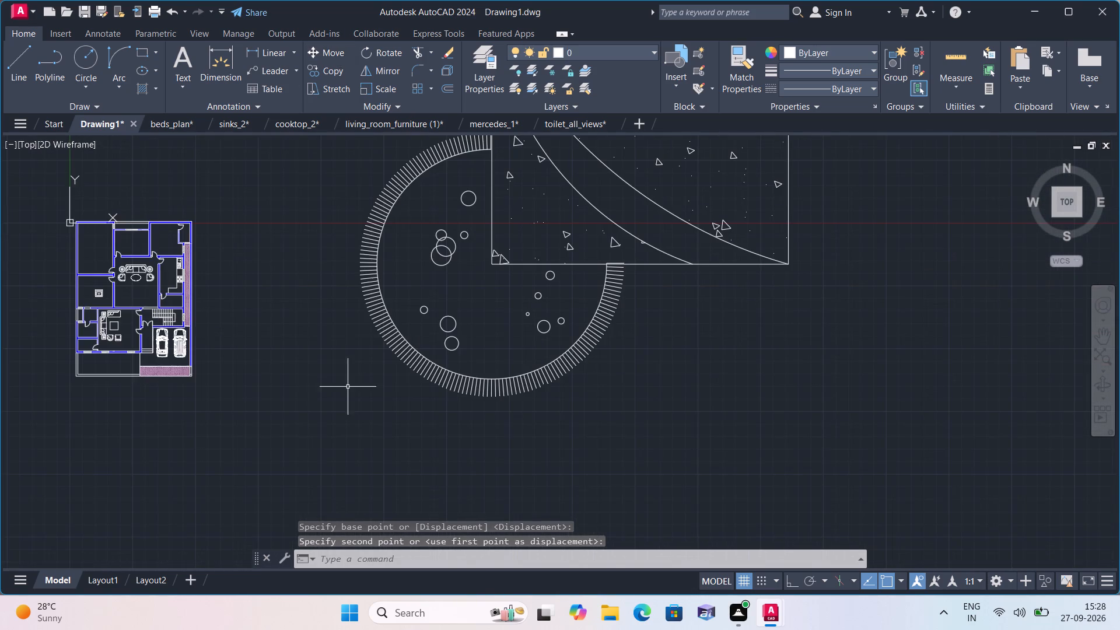
pyautogui.scroll(1, 332, 367)
pyautogui.moveTo(323, 364); pyautogui.dragTo(362, 454, button='middle')
pyautogui.scroll(-2, 368, 462)
pyautogui.click(729, 506)
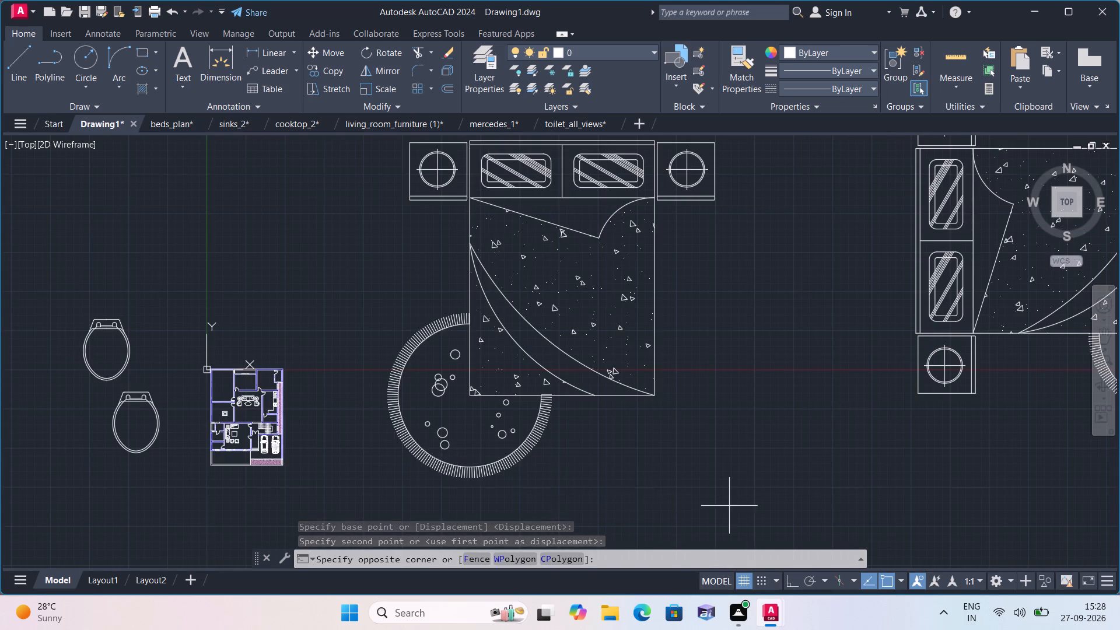
pyautogui.moveTo(374, 191); pyautogui.dragTo(379, 236, button='middle')
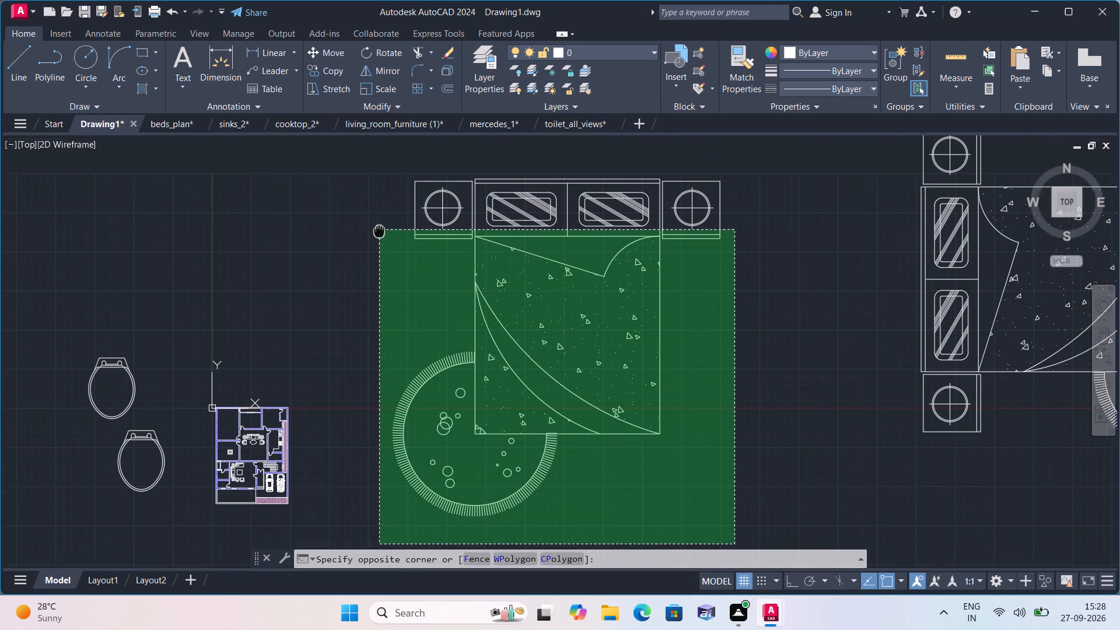
pyautogui.moveTo(379, 236); pyautogui.dragTo(379, 246, button='middle')
pyautogui.click(362, 176)
pyautogui.click(387, 86)
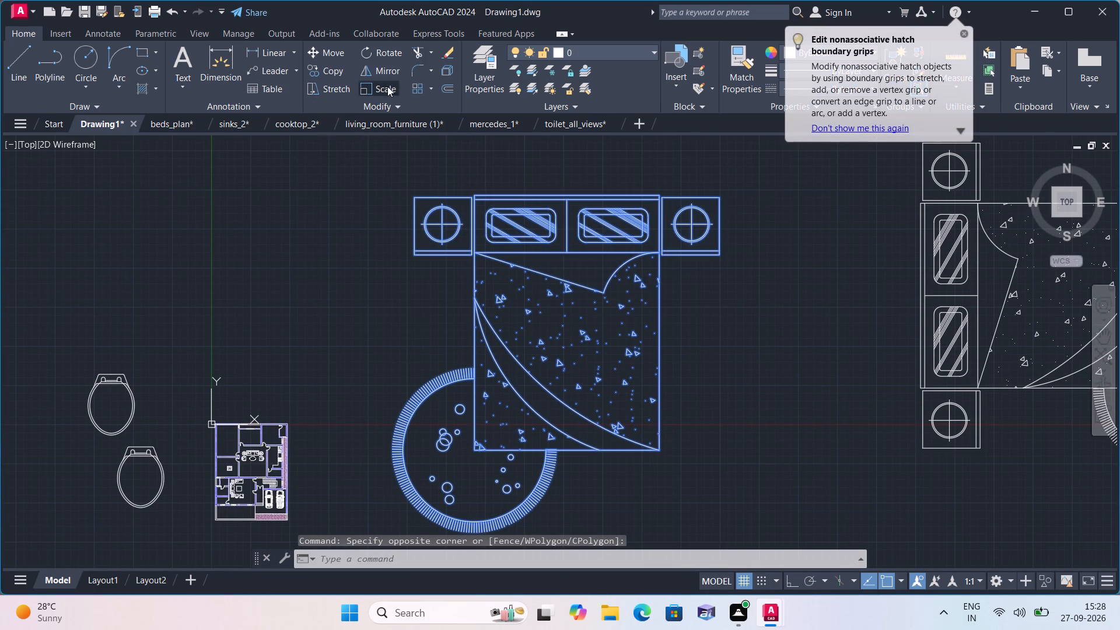
pyautogui.click(513, 331)
pyautogui.click(517, 336)
# Move the reduced bed set into the northwest room of the floor plan, clear of the walls.
pyautogui.moveTo(563, 359); pyautogui.dragTo(523, 331)
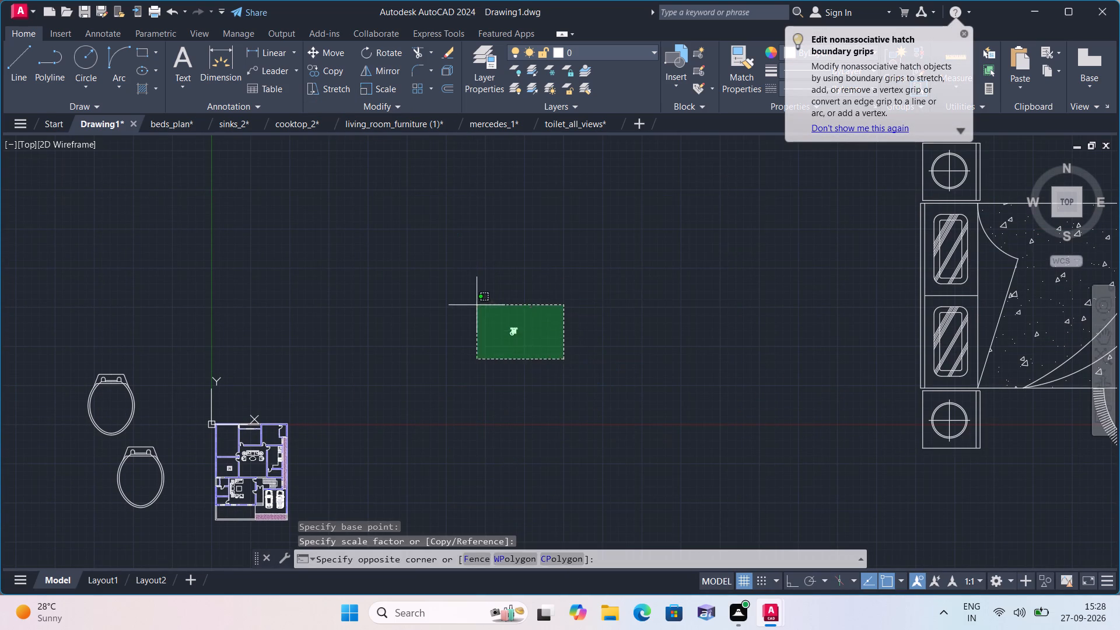
pyautogui.click(477, 305)
pyautogui.click(324, 51)
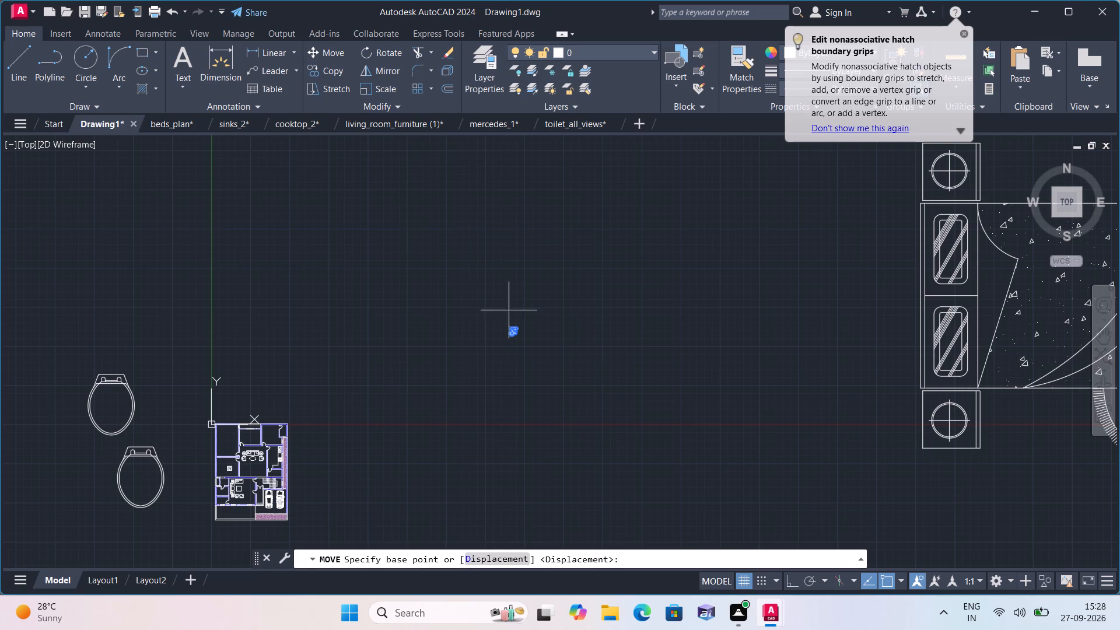
pyautogui.click(516, 332)
pyautogui.scroll(3, 213, 446)
pyautogui.scroll(1, 283, 436)
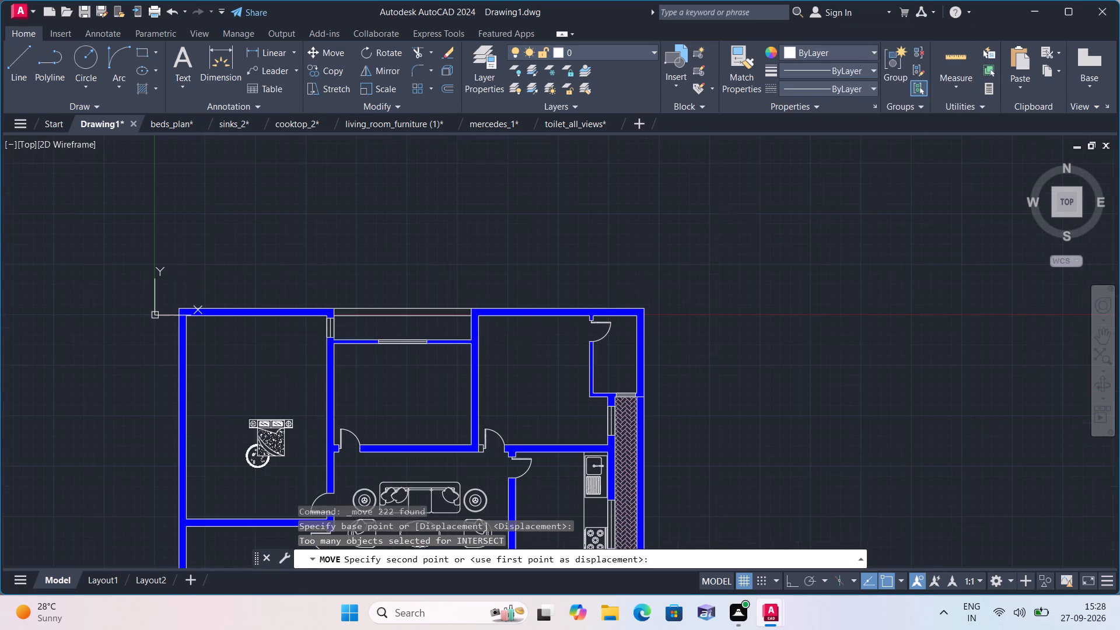
pyautogui.click(259, 381)
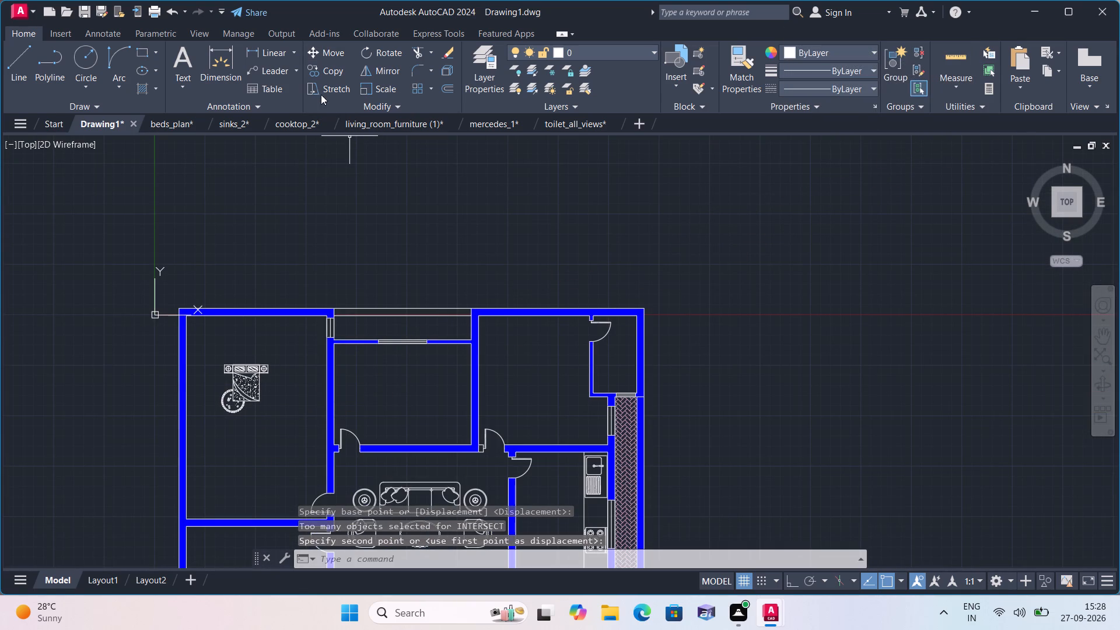
# Copy the bed set from the northwest room into the north-middle room and the northeast room.
pyautogui.moveTo(281, 447); pyautogui.dragTo(281, 418)
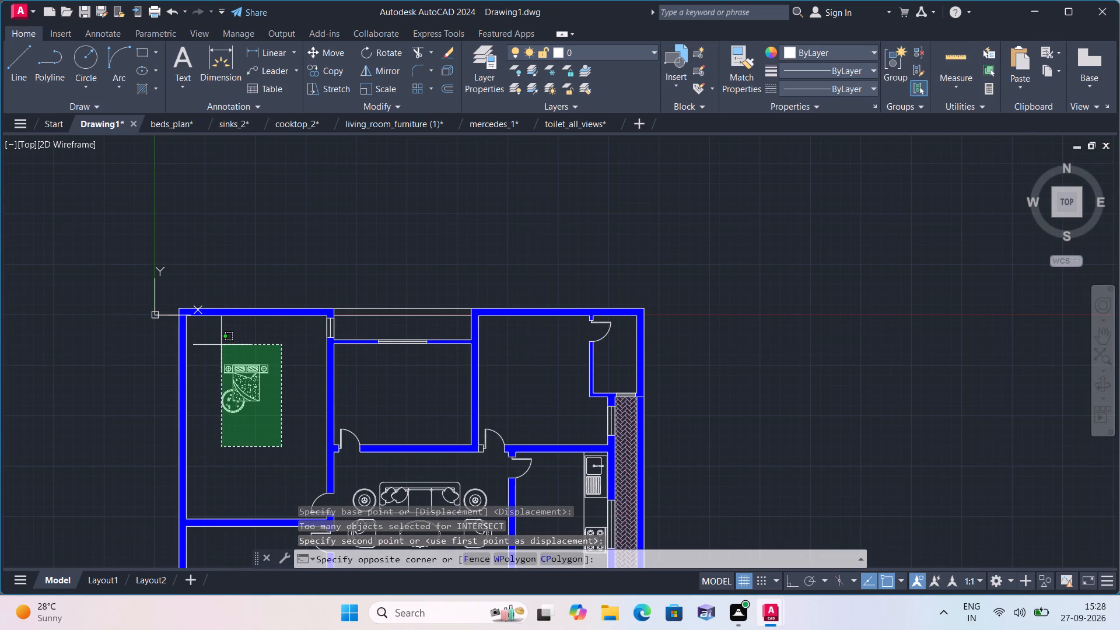
pyautogui.click(220, 345)
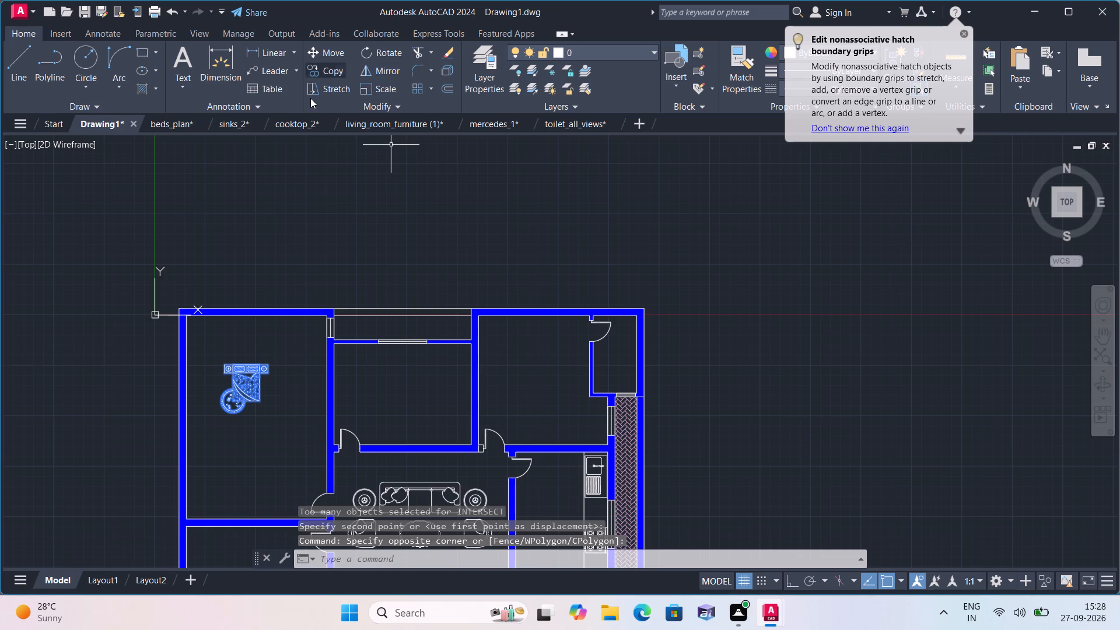
pyautogui.scroll(2, 257, 415)
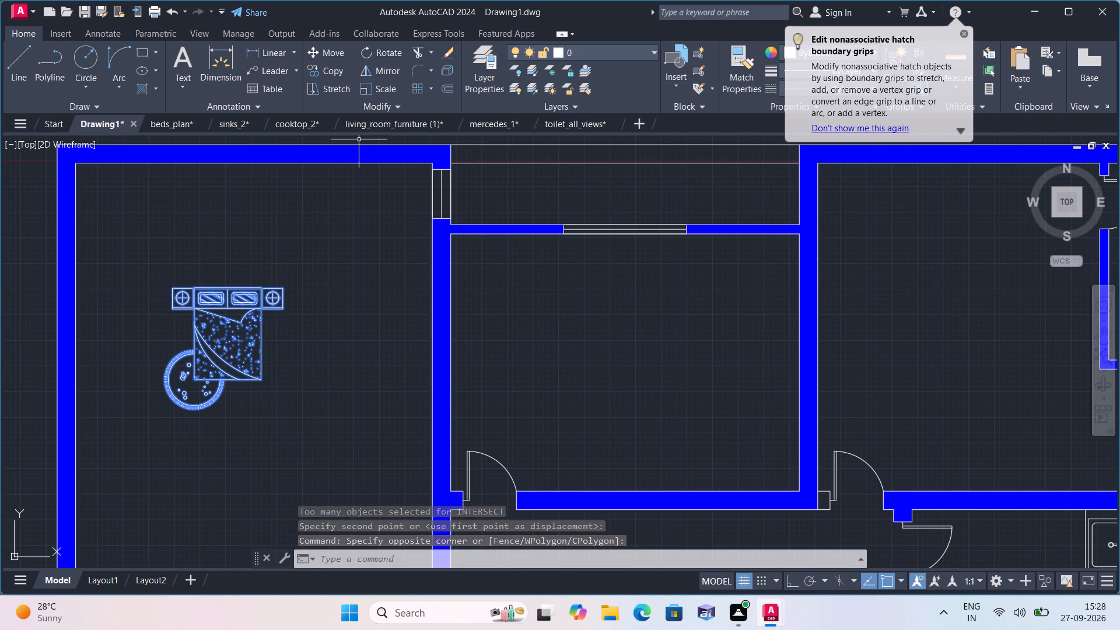
pyautogui.click(331, 71)
pyautogui.click(201, 352)
pyautogui.scroll(-1, 584, 370)
pyautogui.moveTo(582, 369); pyautogui.dragTo(555, 296, button='middle')
pyautogui.click(588, 289)
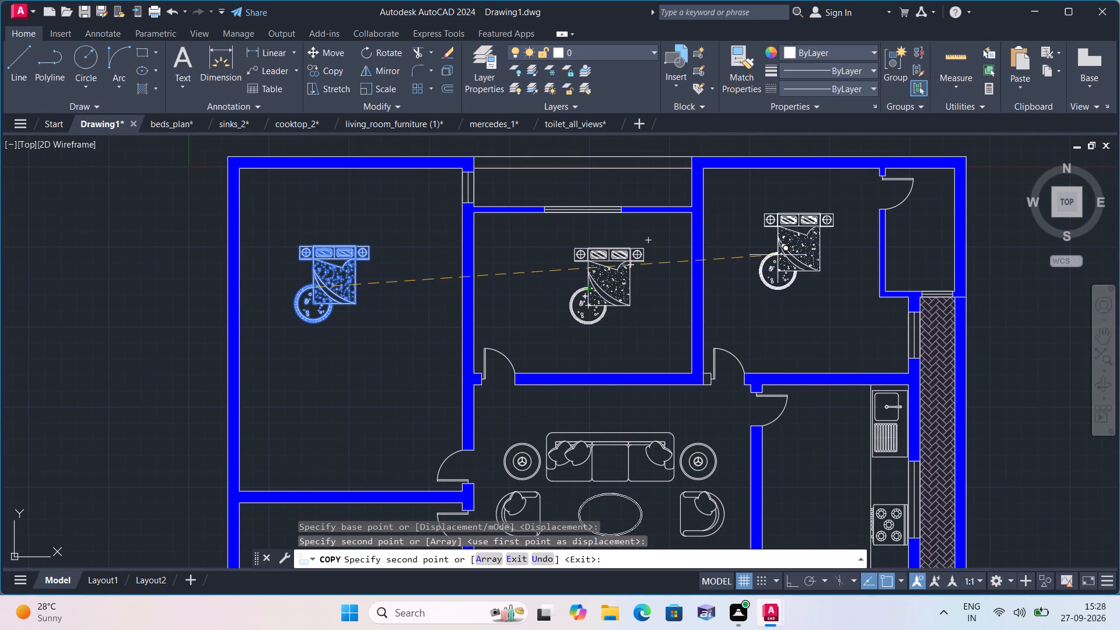
pyautogui.click(758, 255)
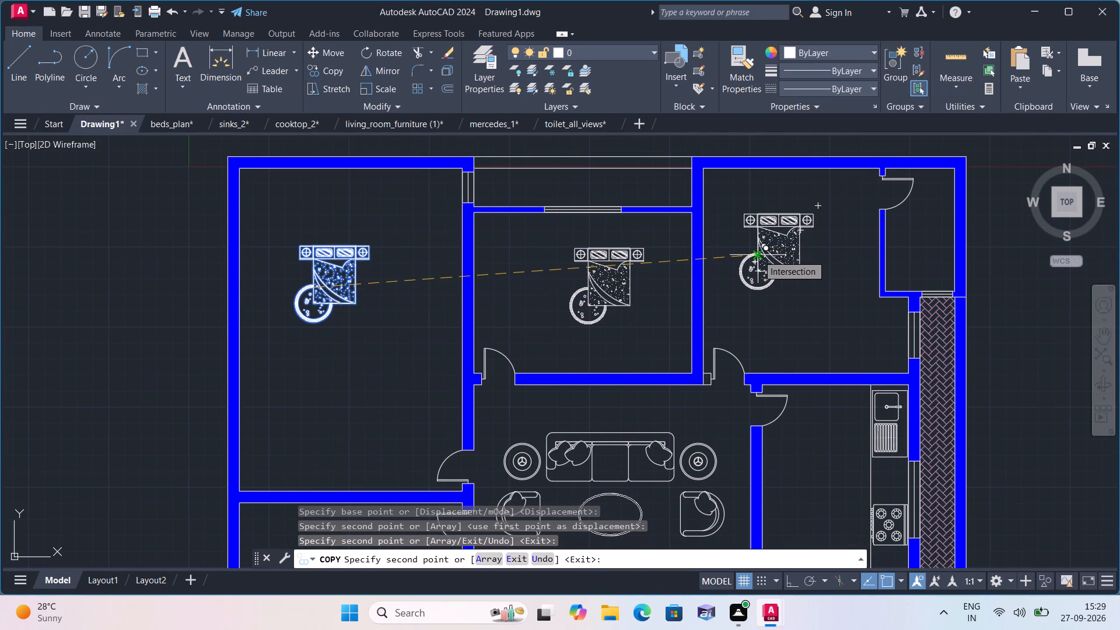
pyautogui.scroll(-1, 758, 255)
pyautogui.scroll(-1, 720, 306)
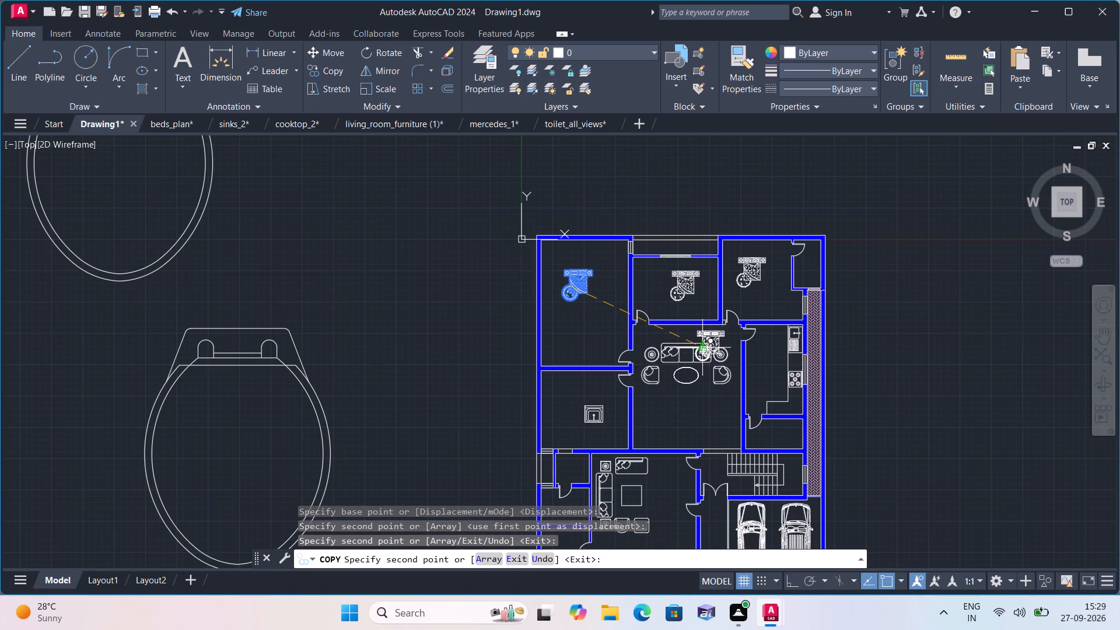
pyautogui.press('Escape')
# Move the sink from the west room into the central living room, south of the oval coffee table.
pyautogui.moveTo(693, 401); pyautogui.dragTo(619, 300, button='middle')
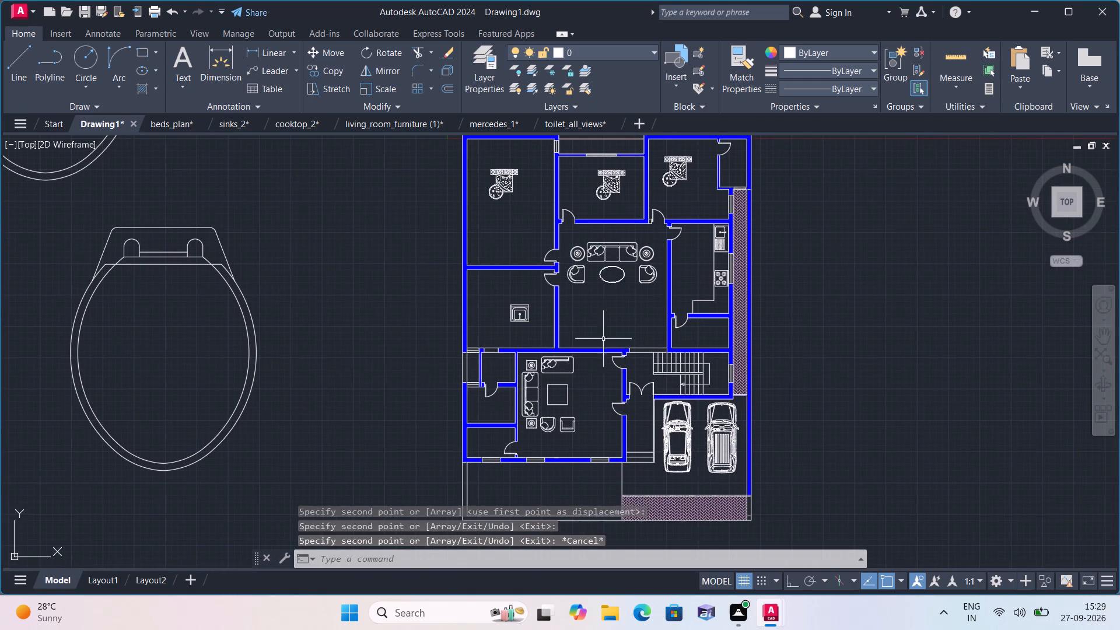
pyautogui.scroll(1, 480, 328)
pyautogui.click(542, 302)
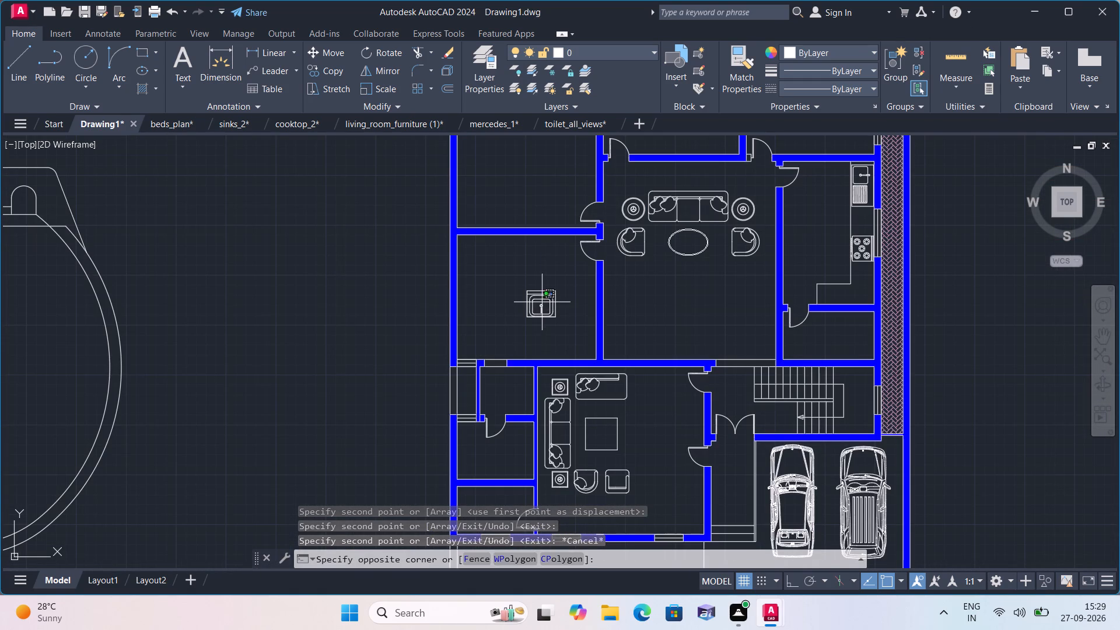
pyautogui.click(551, 313)
pyautogui.click(554, 315)
pyautogui.click(556, 319)
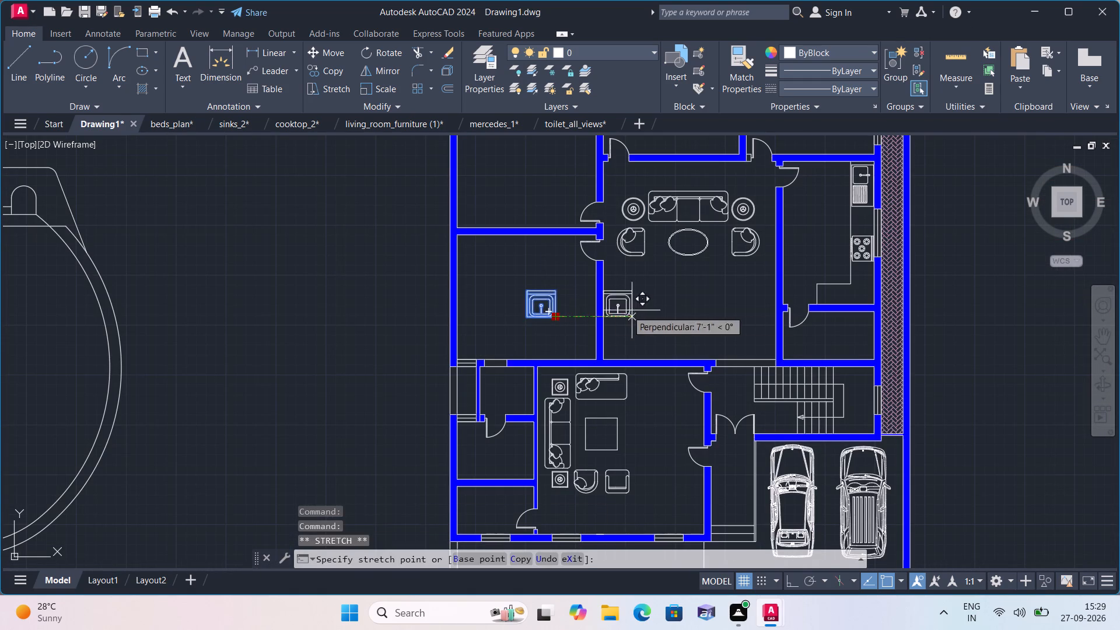
pyautogui.click(687, 310)
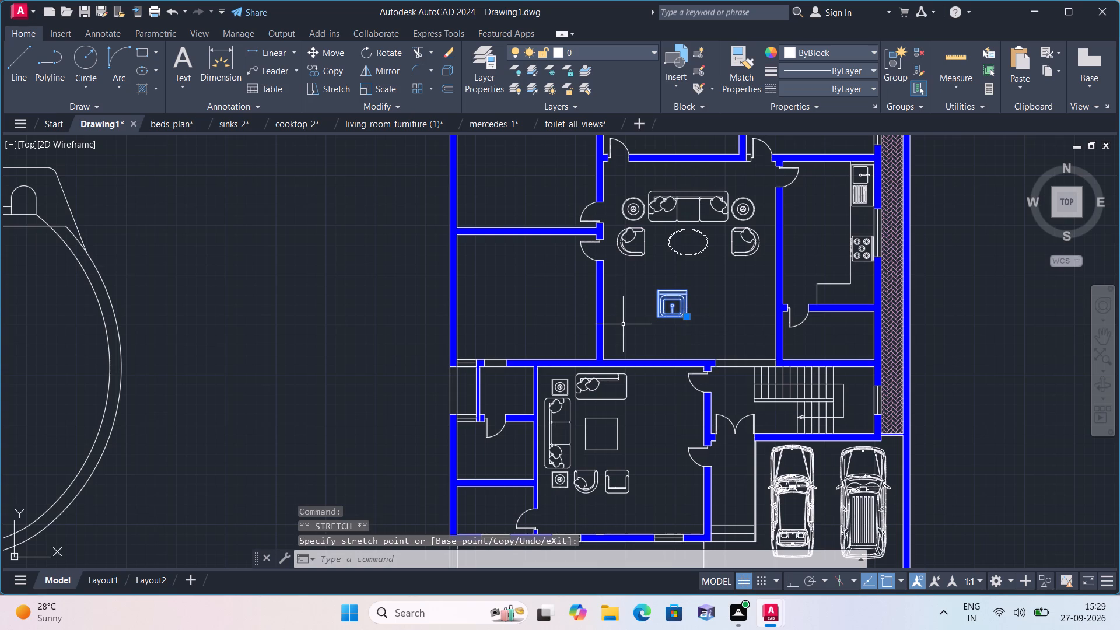
pyautogui.press('Escape')
# Select the oversized sideways bed set far east of the plan and scale it down to a small fraction of its size.
pyautogui.scroll(-1, 616, 325)
pyautogui.moveTo(617, 326); pyautogui.dragTo(563, 367, button='middle')
pyautogui.scroll(-1, 617, 326)
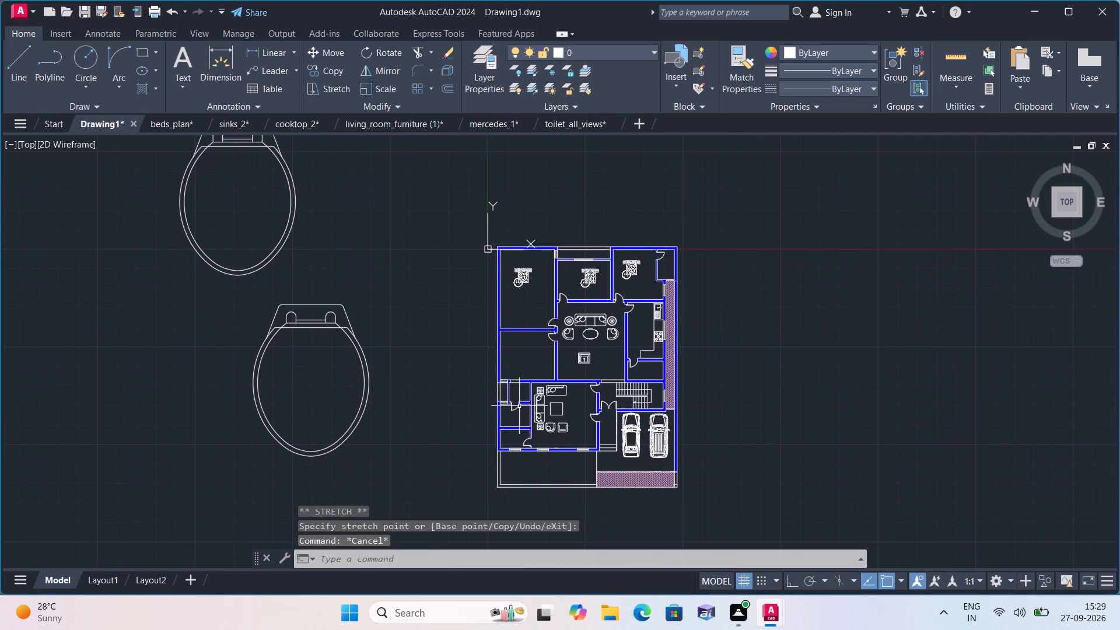
pyautogui.moveTo(623, 365); pyautogui.dragTo(405, 447, button='middle')
pyautogui.scroll(-3, 404, 447)
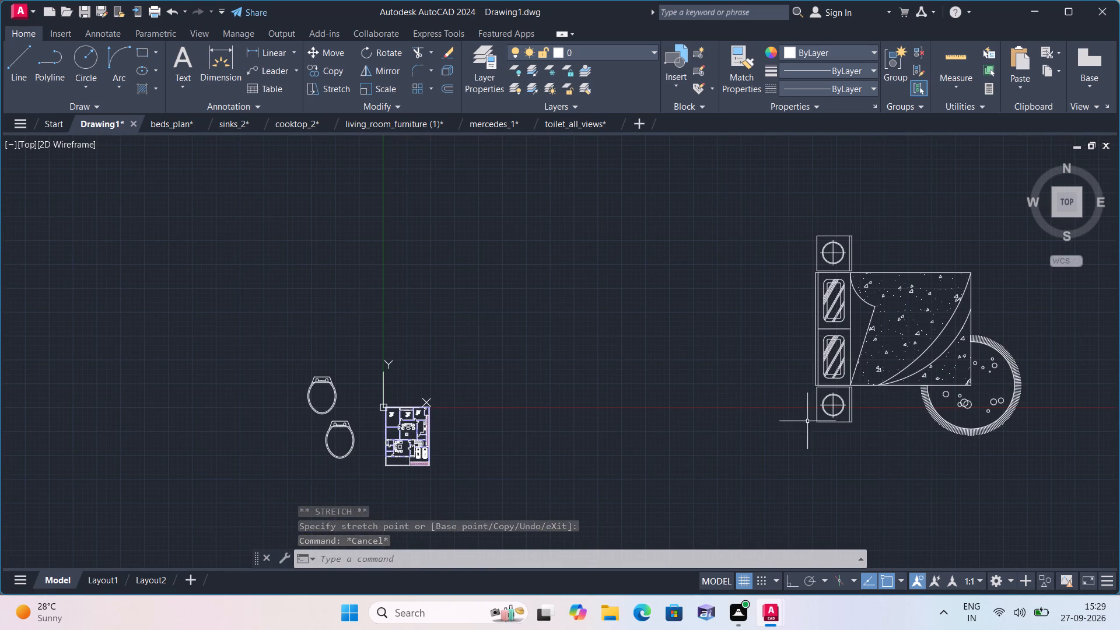
pyautogui.moveTo(1041, 488); pyautogui.dragTo(1013, 437)
pyautogui.click(715, 219)
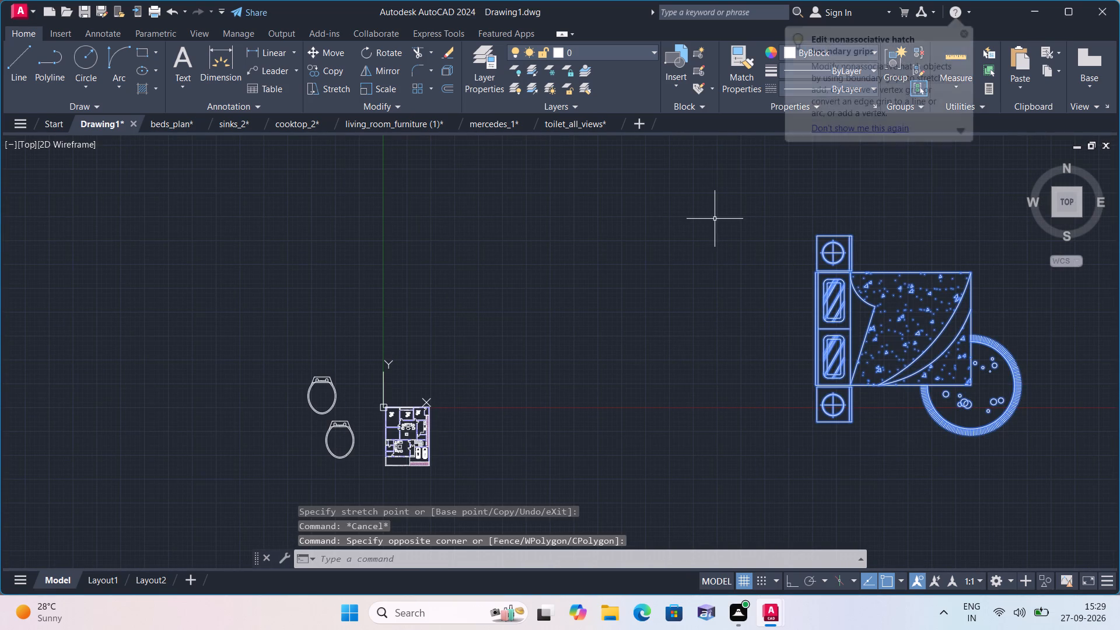
pyautogui.moveTo(387, 83); pyautogui.dragTo(390, 97)
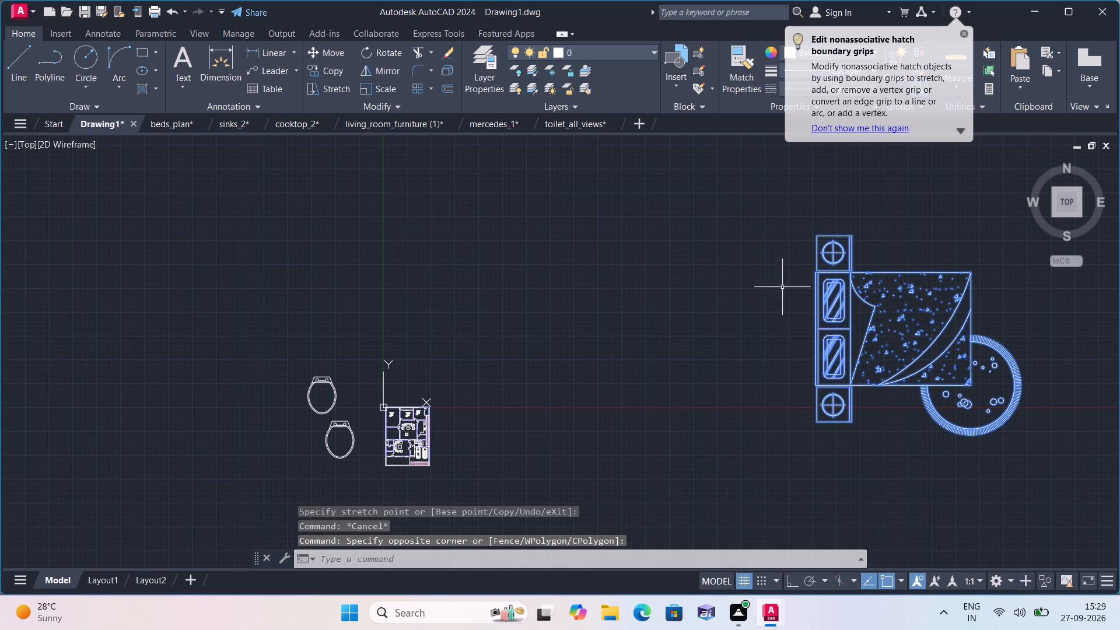
pyautogui.click(387, 90)
pyautogui.click(829, 302)
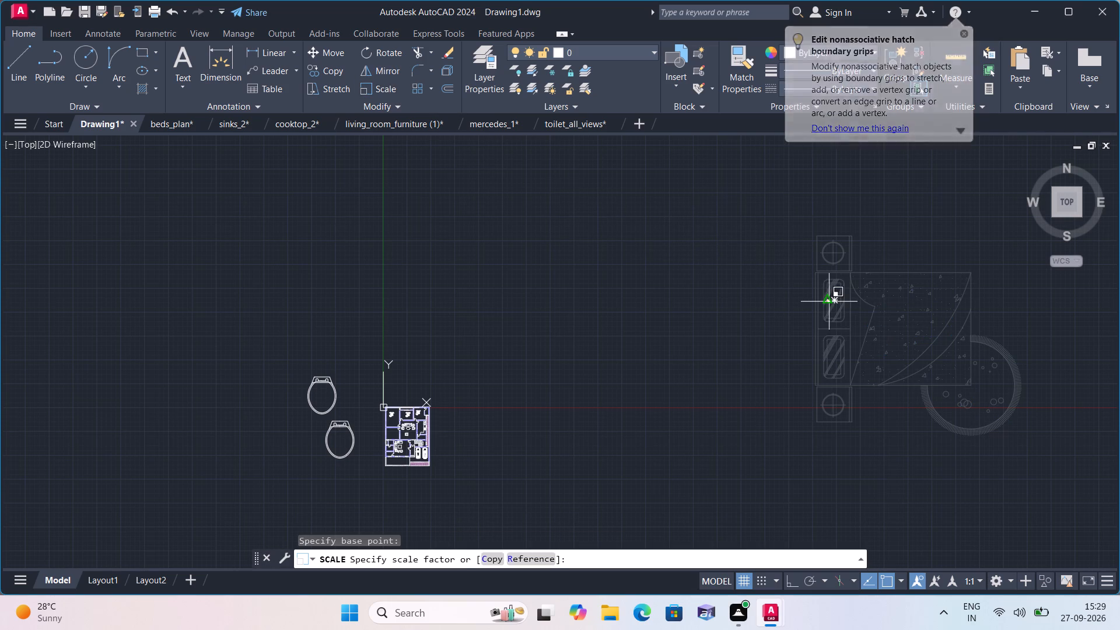
pyautogui.click(830, 311)
# Move the reduced sideways bed set from far east of the plan to the open space just west of it.
pyautogui.moveTo(868, 325); pyautogui.dragTo(835, 299)
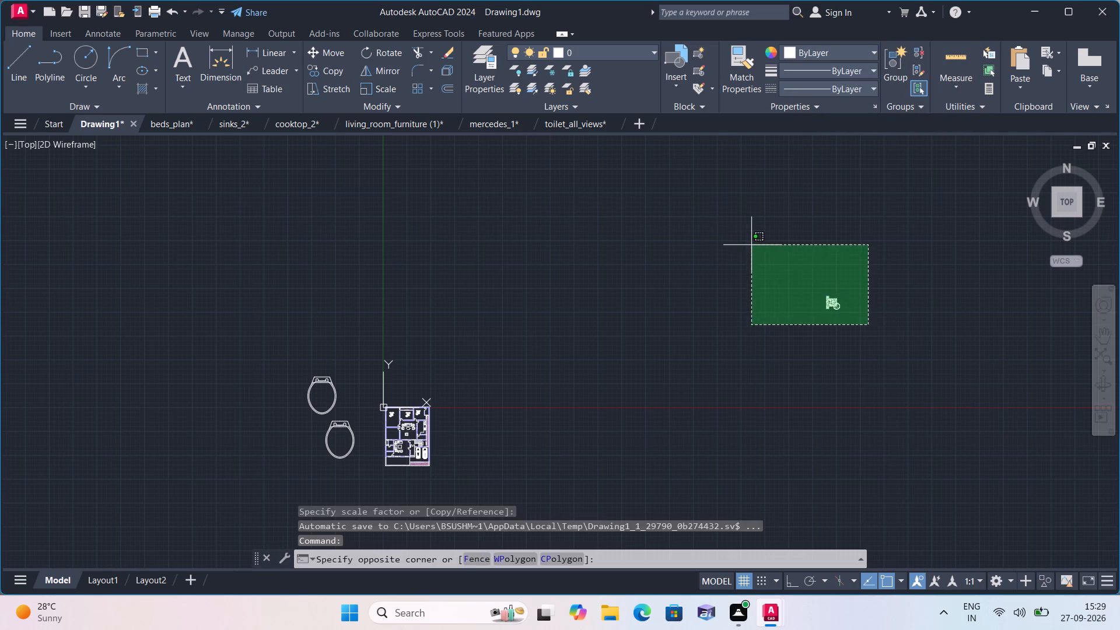
pyautogui.click(751, 244)
pyautogui.moveTo(331, 55); pyautogui.dragTo(337, 71)
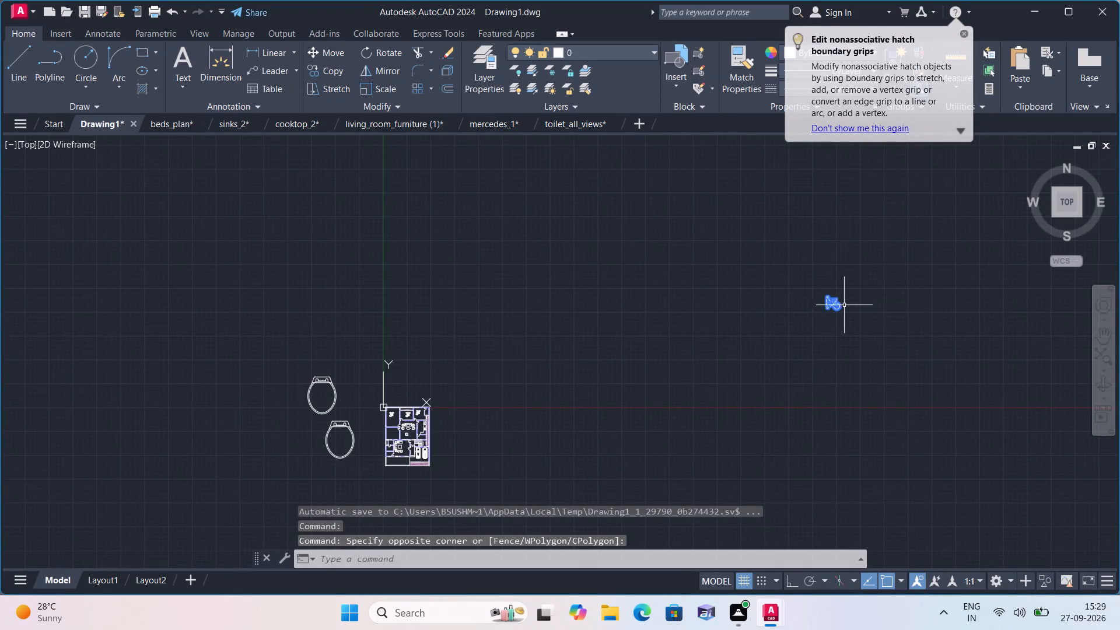
pyautogui.moveTo(832, 301); pyautogui.dragTo(824, 317)
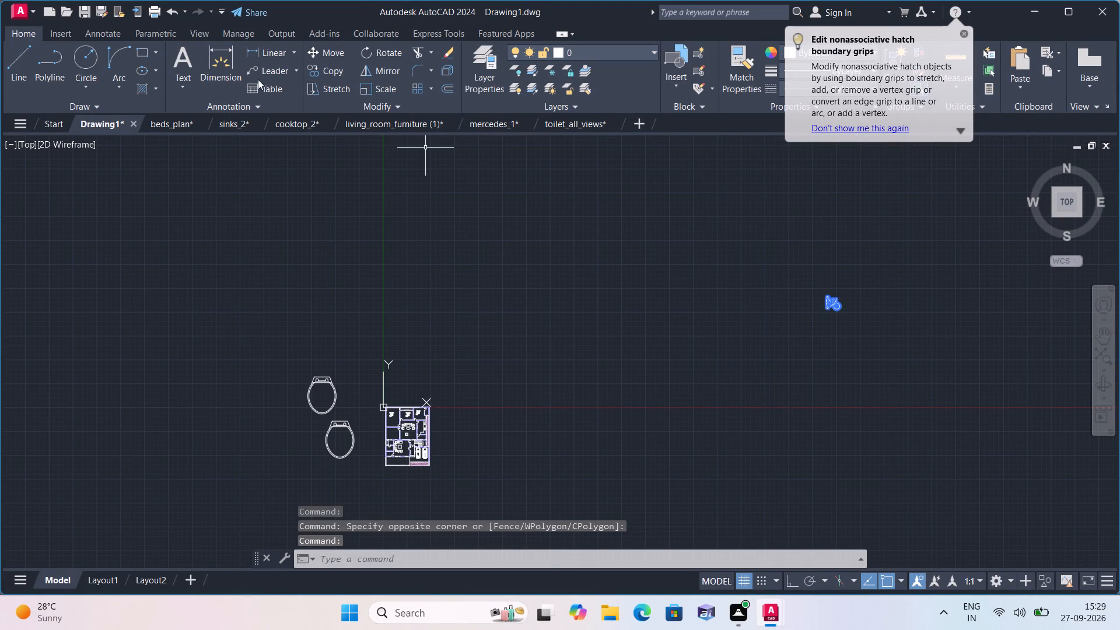
pyautogui.click(336, 46)
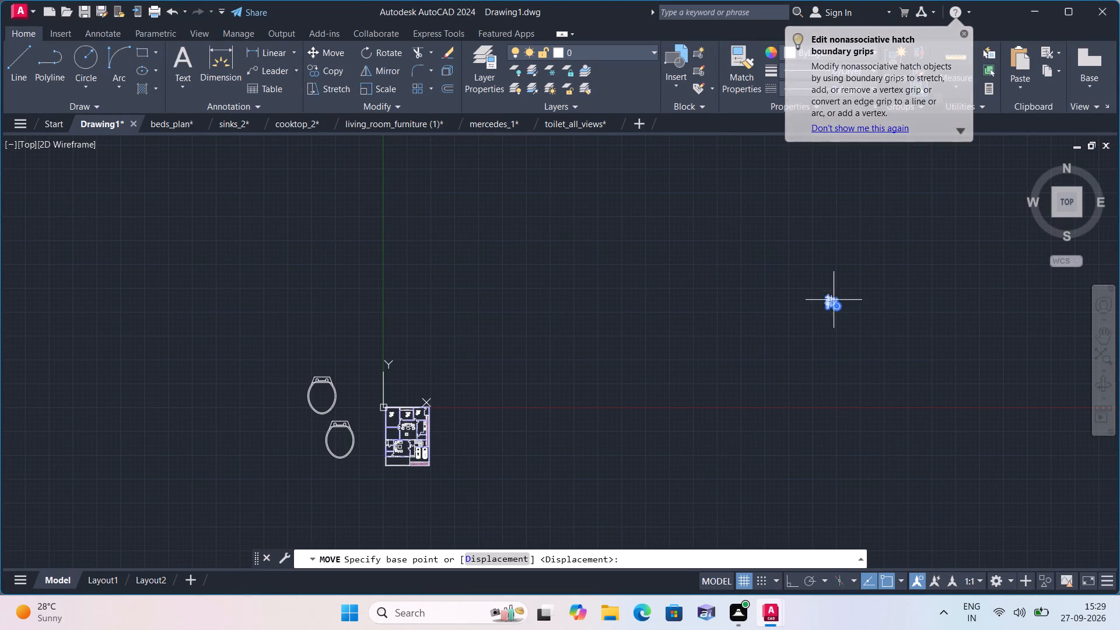
pyautogui.click(833, 300)
pyautogui.scroll(3, 362, 425)
pyautogui.scroll(3, 483, 470)
pyautogui.moveTo(461, 454); pyautogui.dragTo(453, 444, button='middle')
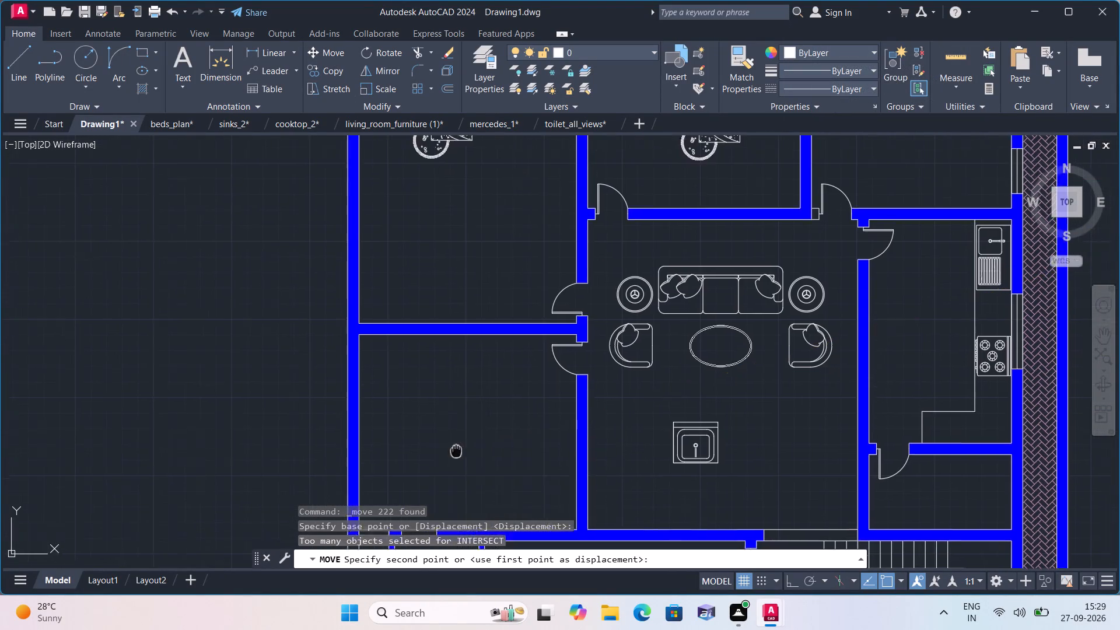
pyautogui.moveTo(453, 444); pyautogui.dragTo(452, 362, button='middle')
pyautogui.scroll(-1, 402, 294)
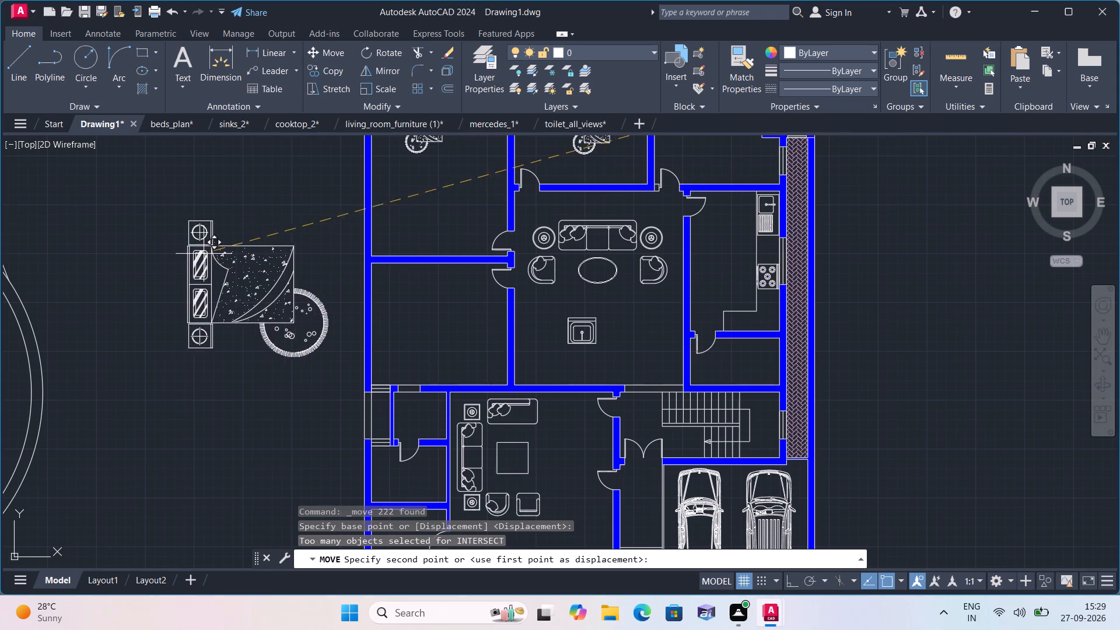
pyautogui.click(199, 254)
# Select the sideways bed set west of the plan and scale it down further to match the other beds.
pyautogui.click(312, 393)
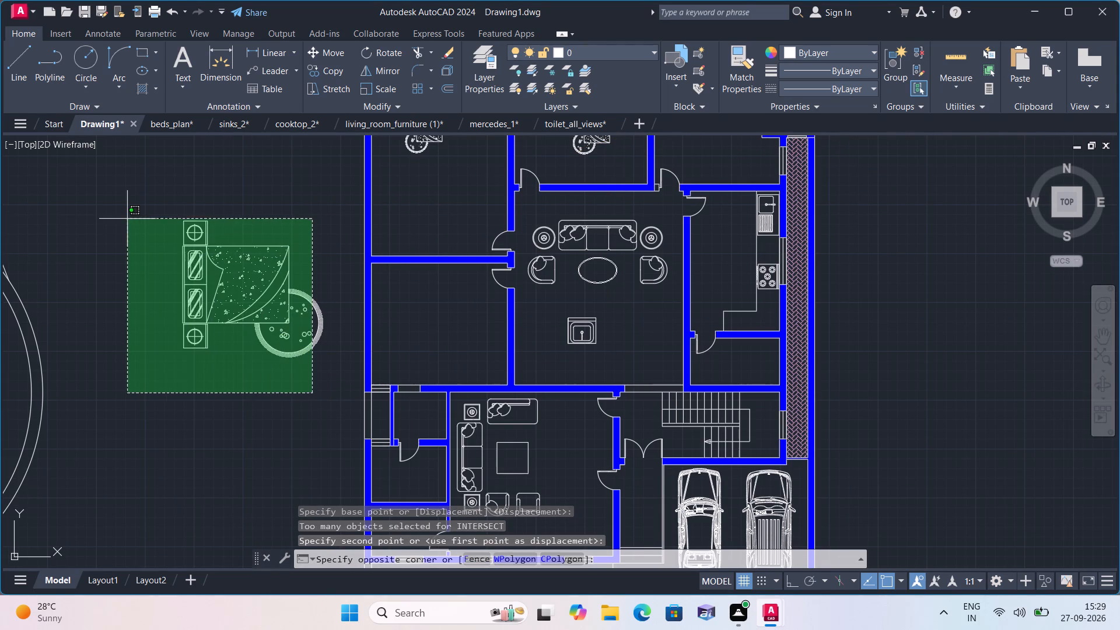
pyautogui.click(127, 218)
pyautogui.moveTo(336, 371); pyautogui.dragTo(338, 338)
pyautogui.click(171, 222)
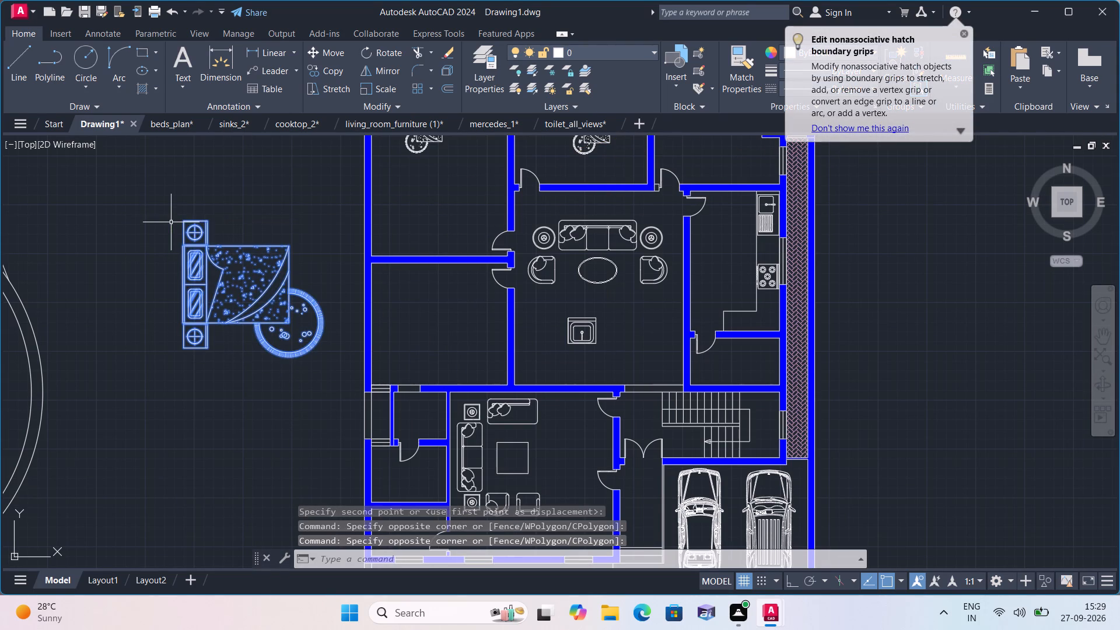
pyautogui.moveTo(262, 395); pyautogui.dragTo(230, 330)
pyautogui.click(157, 193)
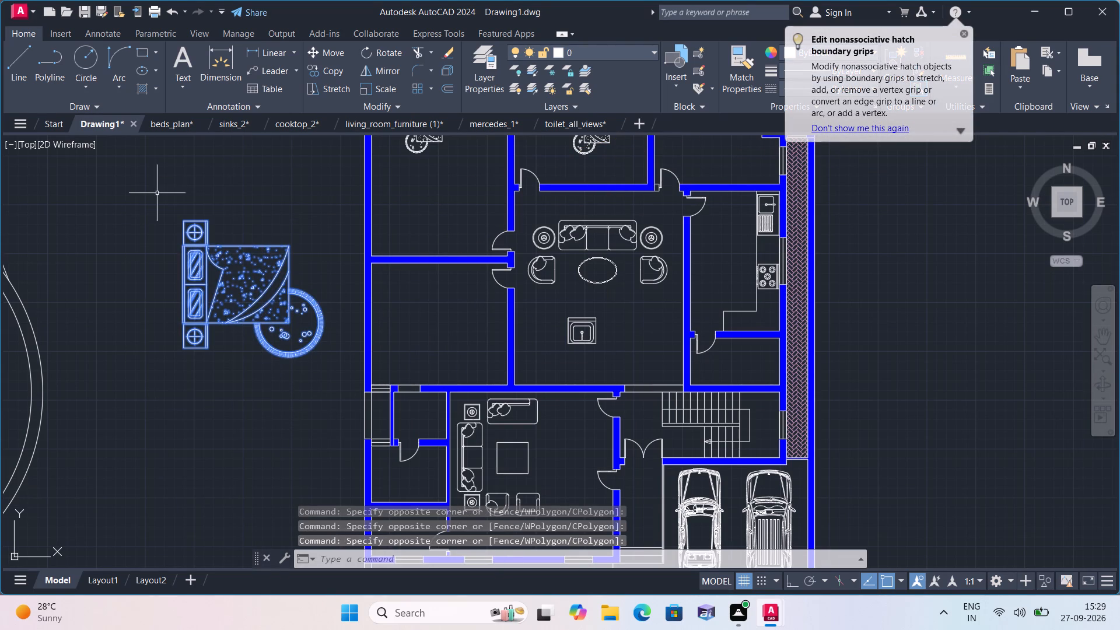
pyautogui.click(386, 88)
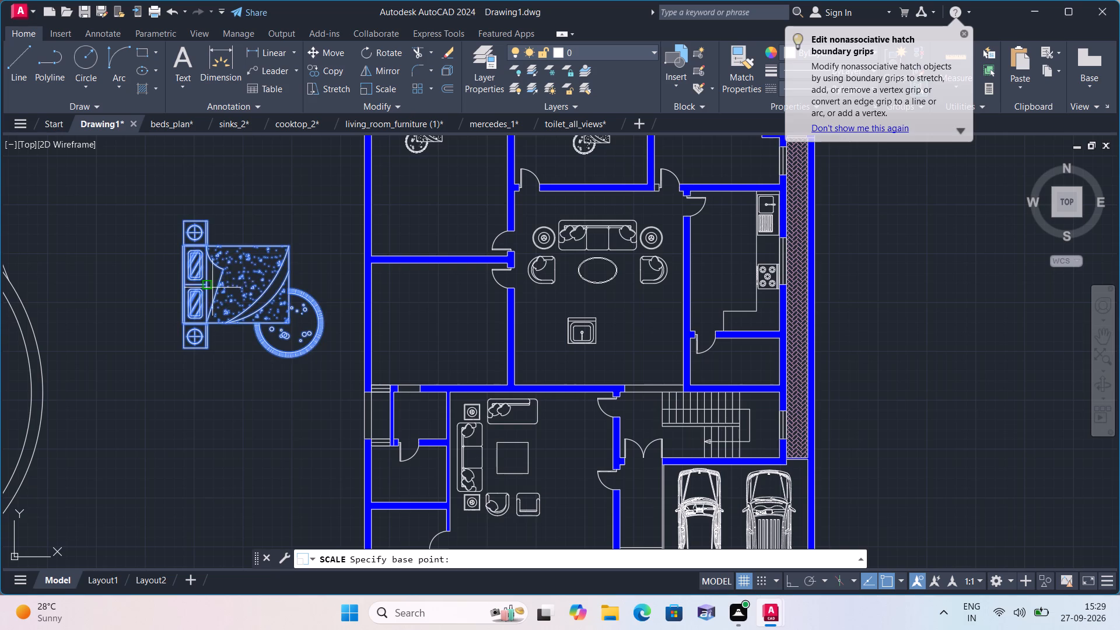
pyautogui.click(212, 288)
pyautogui.click(251, 304)
# Move the reduced sideways bed set into the west room below the northwest bedroom, clear of the walls.
pyautogui.moveTo(273, 342); pyautogui.dragTo(233, 294)
pyautogui.click(134, 205)
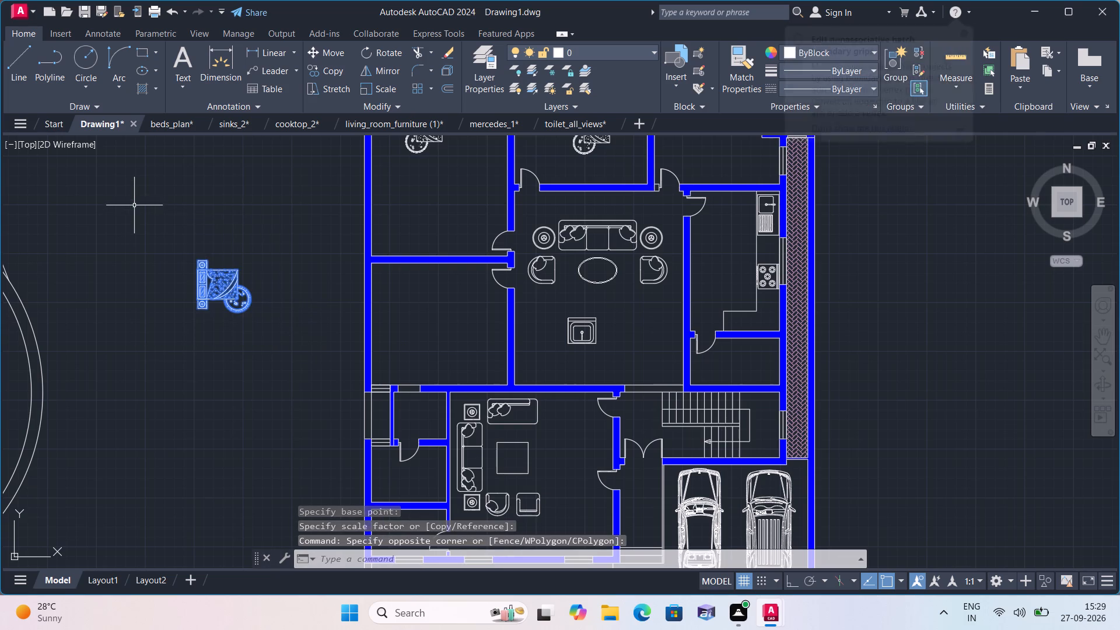
pyautogui.click(331, 46)
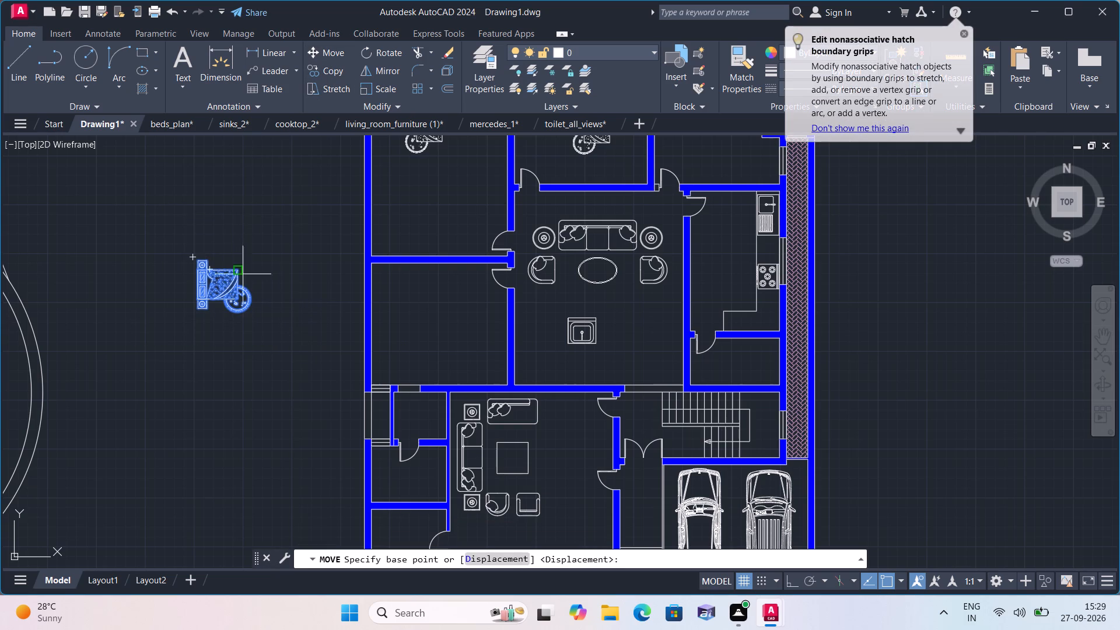
pyautogui.click(223, 286)
pyautogui.click(436, 321)
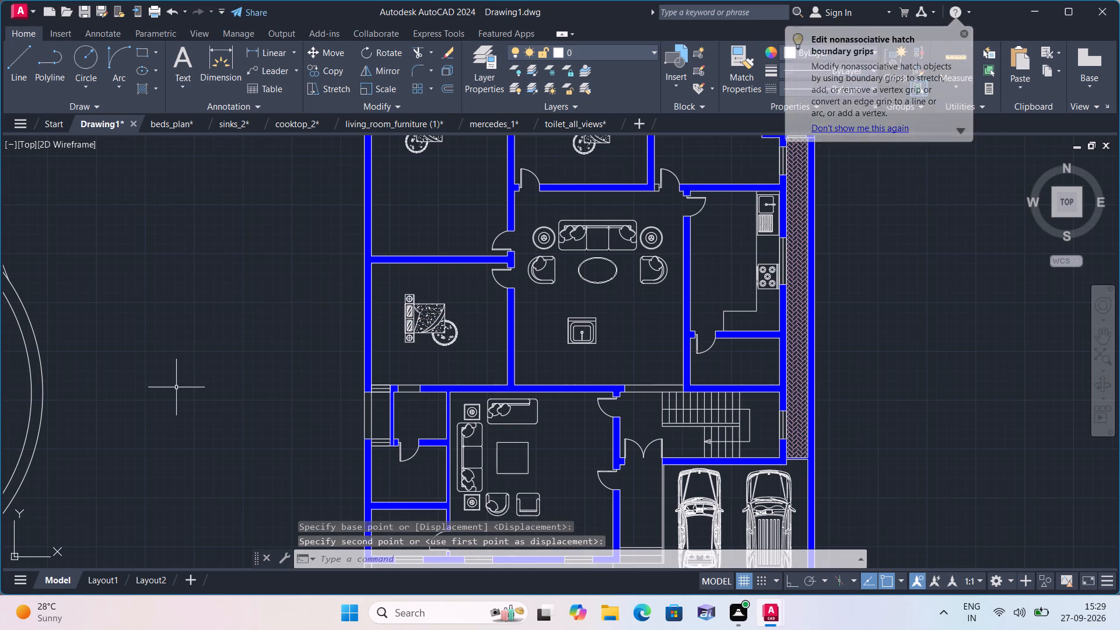
# Examine the furniture layout across the floor plan's rooms and the two oversized toilets west of it.
pyautogui.scroll(-1, 185, 394)
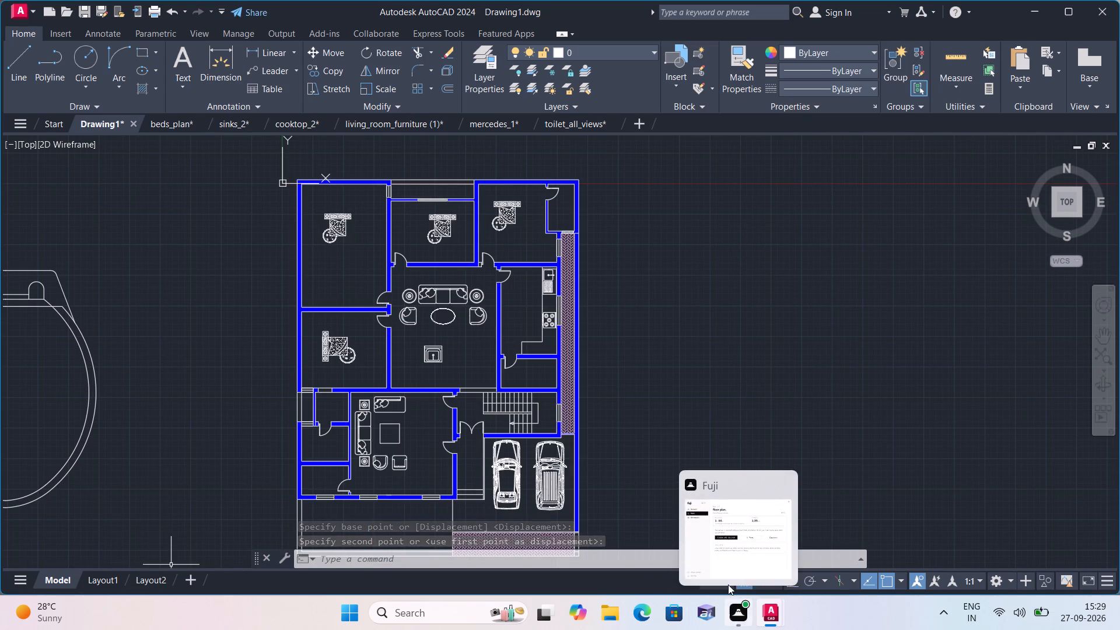
pyautogui.scroll(1, 1013, 580)
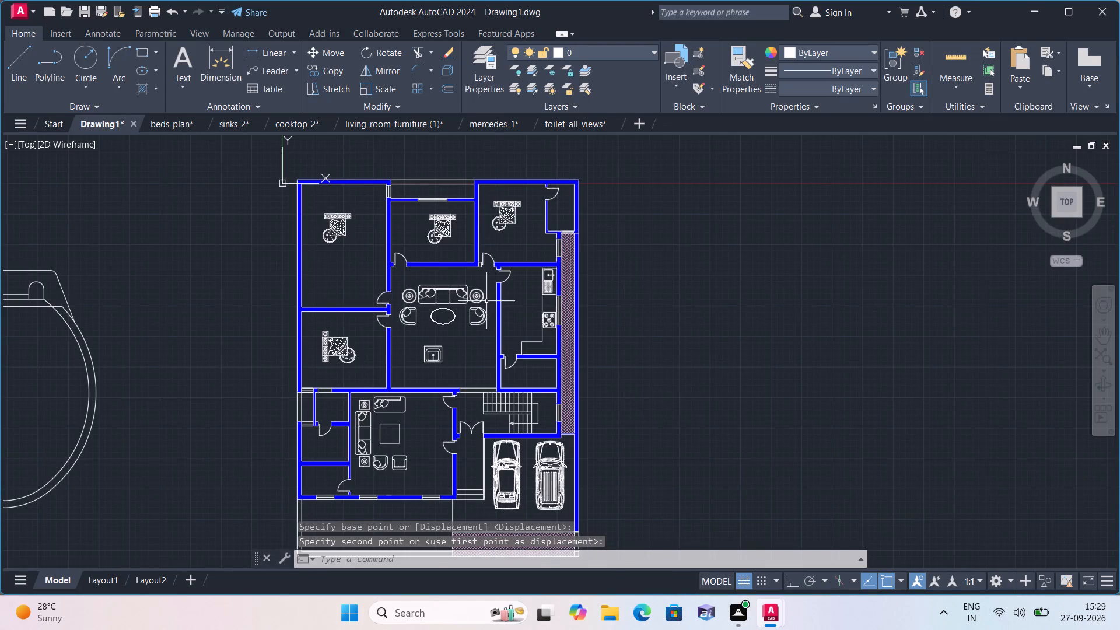
pyautogui.scroll(1, 487, 301)
pyautogui.scroll(-1, 508, 392)
pyautogui.scroll(1, 457, 360)
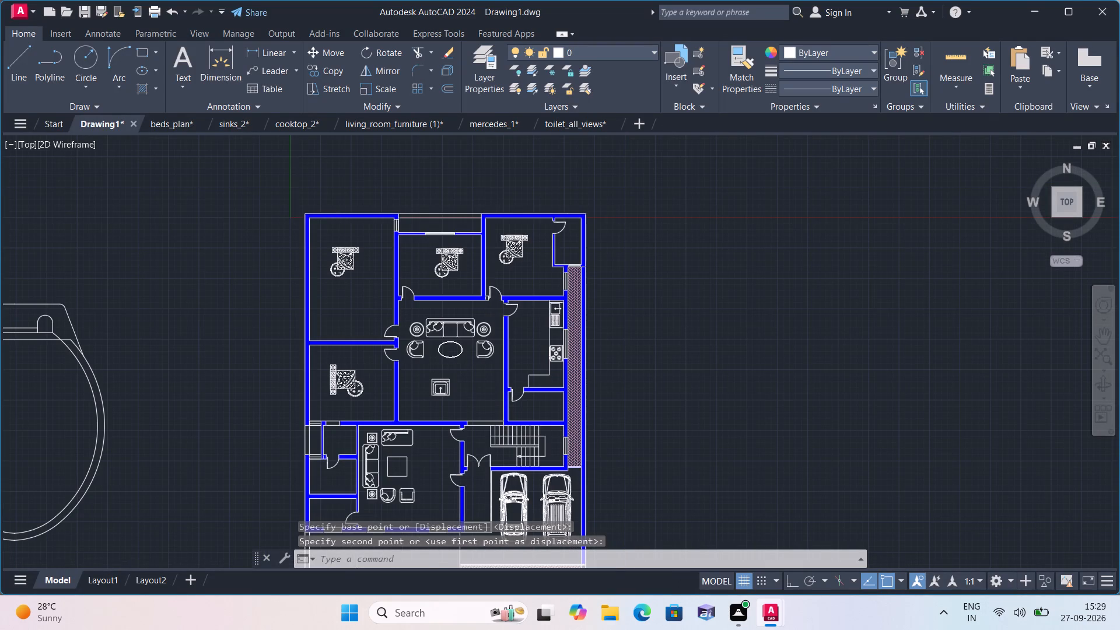
pyautogui.scroll(1, 457, 360)
pyautogui.moveTo(442, 360); pyautogui.dragTo(495, 440, button='middle')
pyautogui.scroll(-2, 493, 437)
pyautogui.scroll(1, 495, 428)
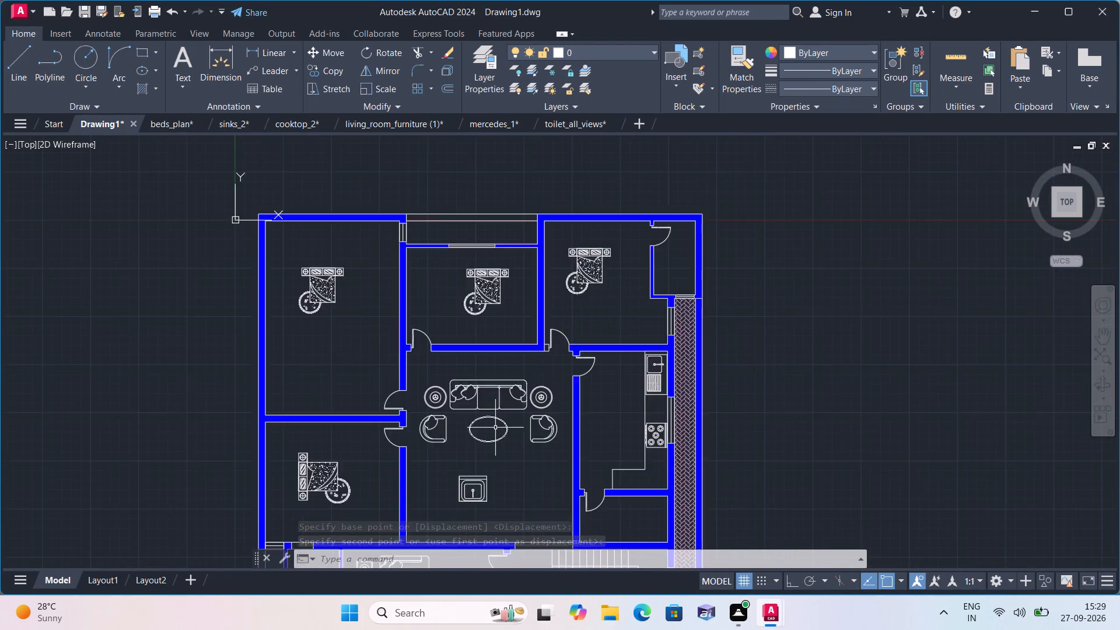
pyautogui.scroll(2, 495, 428)
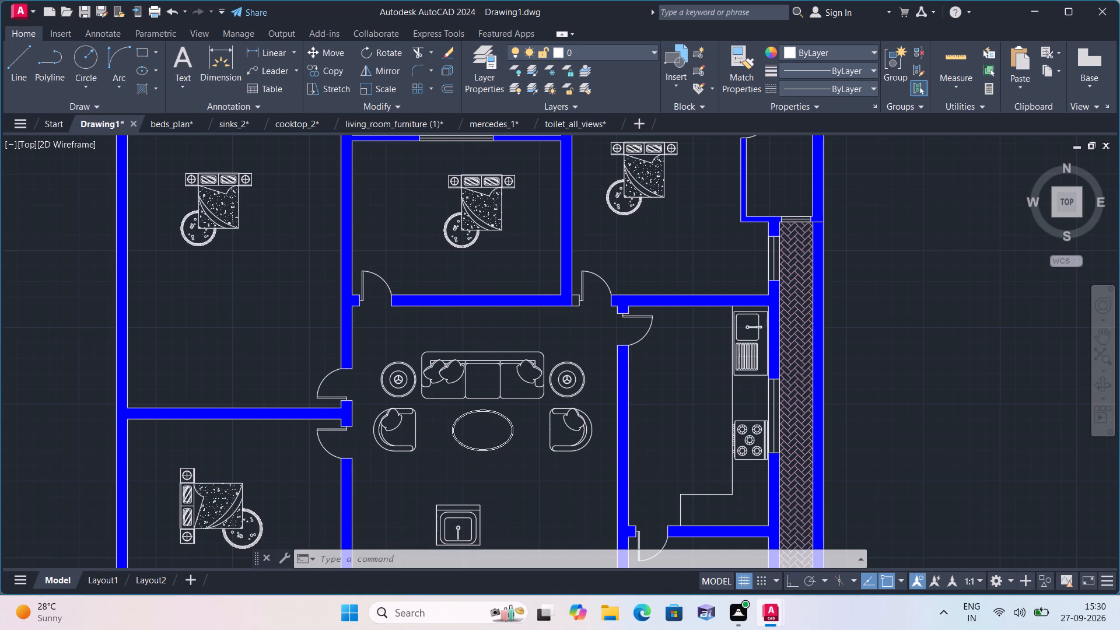
pyautogui.scroll(-1, 495, 428)
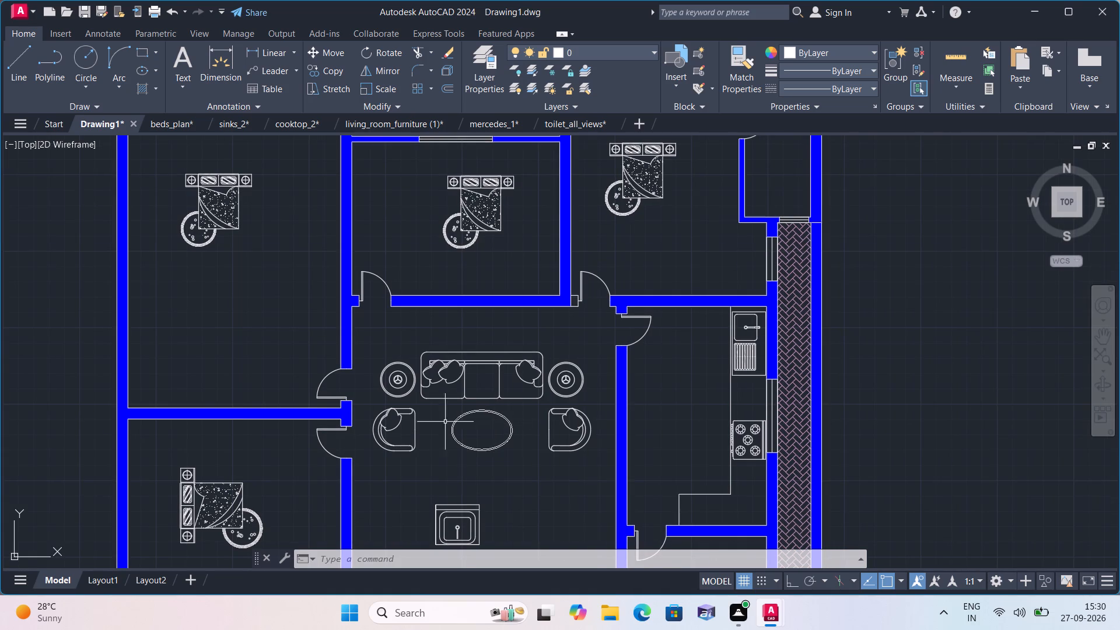
pyautogui.scroll(-1, 418, 424)
pyautogui.moveTo(341, 427); pyautogui.dragTo(408, 440, button='middle')
pyautogui.scroll(-1, 341, 427)
pyautogui.scroll(-1, 408, 440)
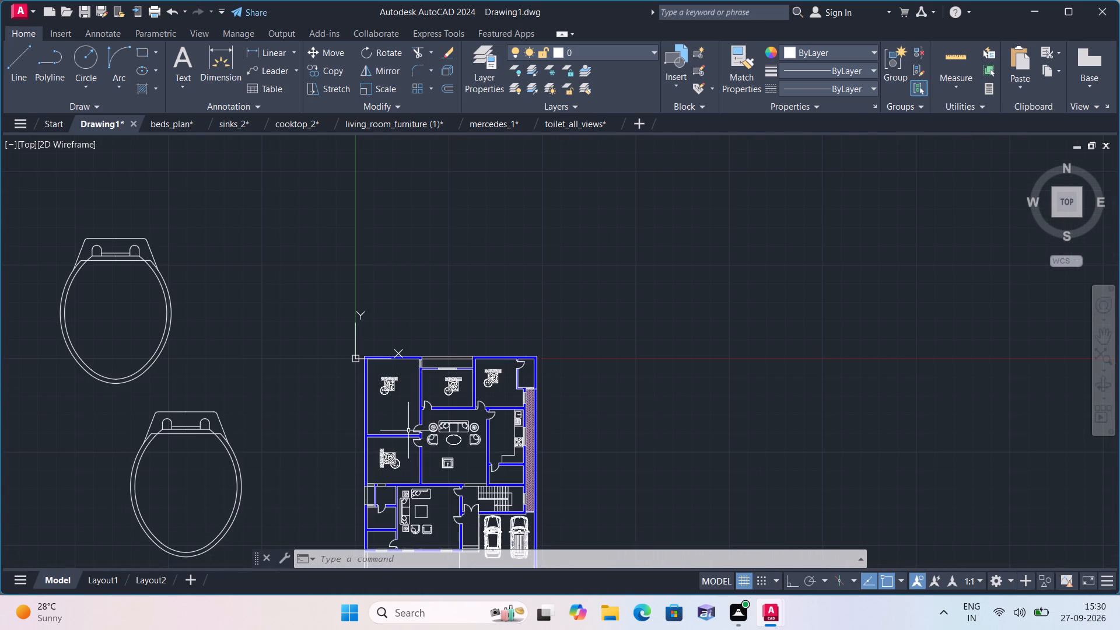
# Delete the small upright bed set from the northwest bedroom.
pyautogui.scroll(-1, 408, 429)
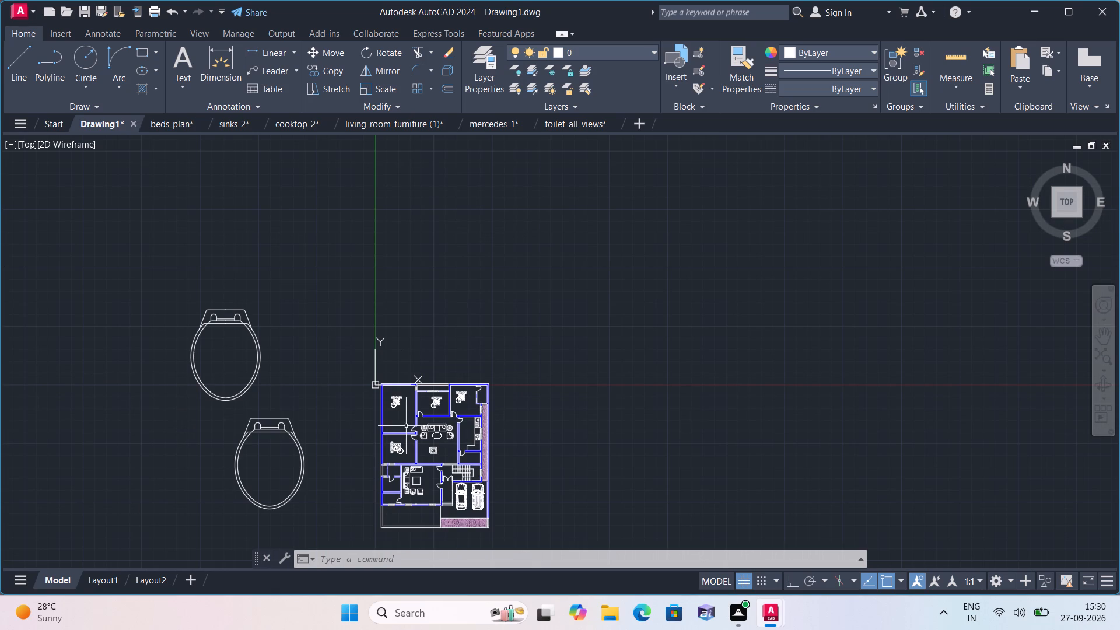
pyautogui.scroll(2, 351, 437)
pyautogui.scroll(1, 491, 382)
pyautogui.moveTo(506, 353); pyautogui.dragTo(504, 377, button='middle')
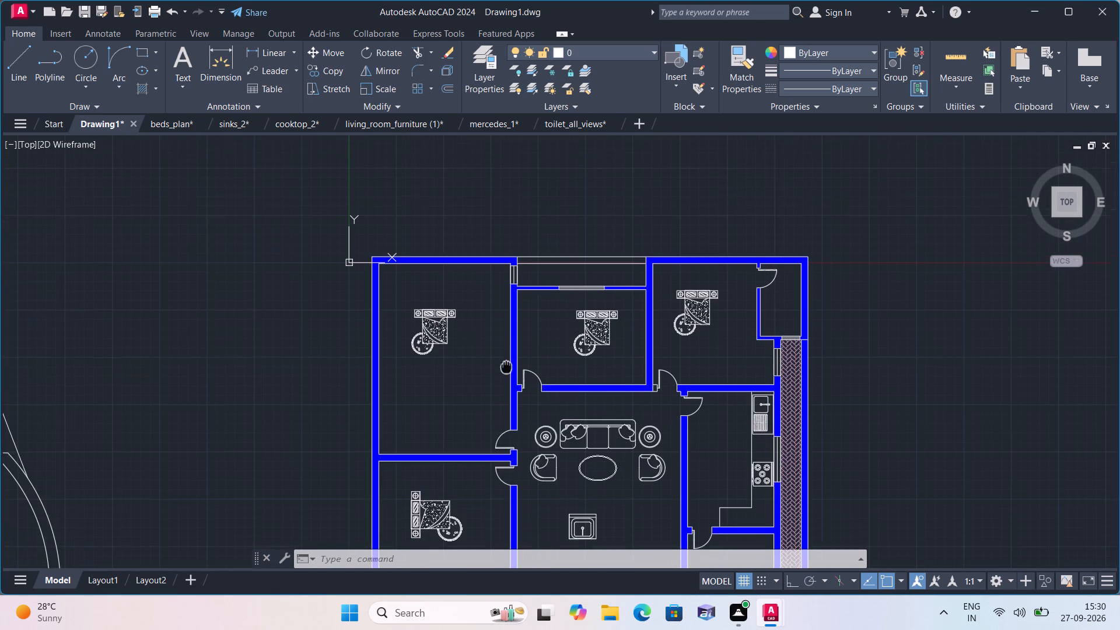
pyautogui.moveTo(504, 377); pyautogui.dragTo(482, 436, button='middle')
pyautogui.moveTo(527, 470); pyautogui.dragTo(516, 436, button='middle')
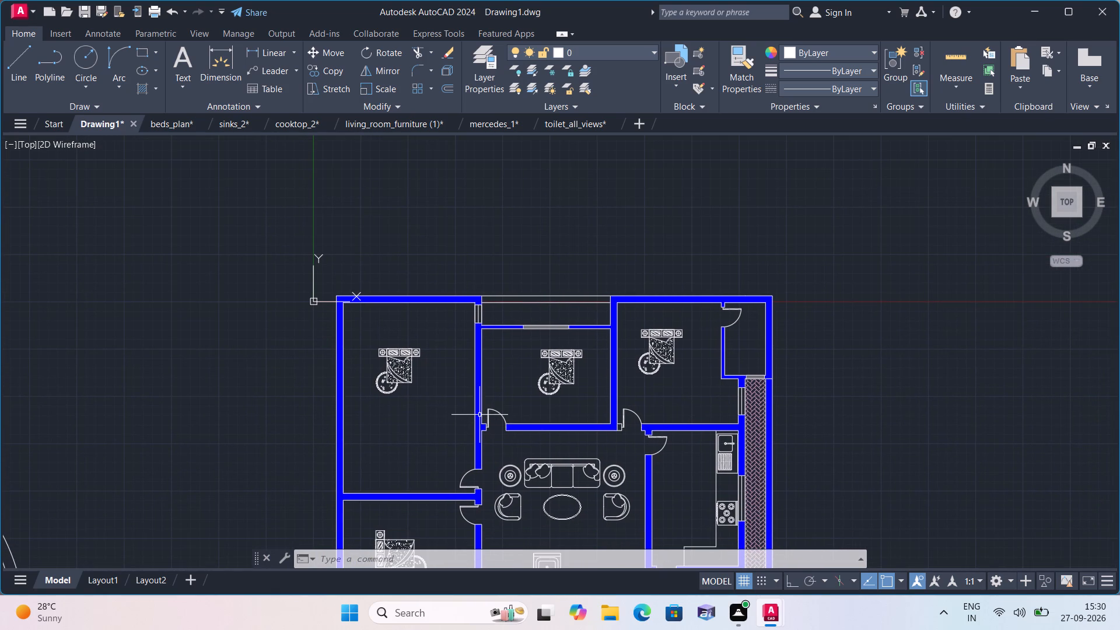
pyautogui.moveTo(428, 410); pyautogui.dragTo(423, 396)
pyautogui.click(373, 337)
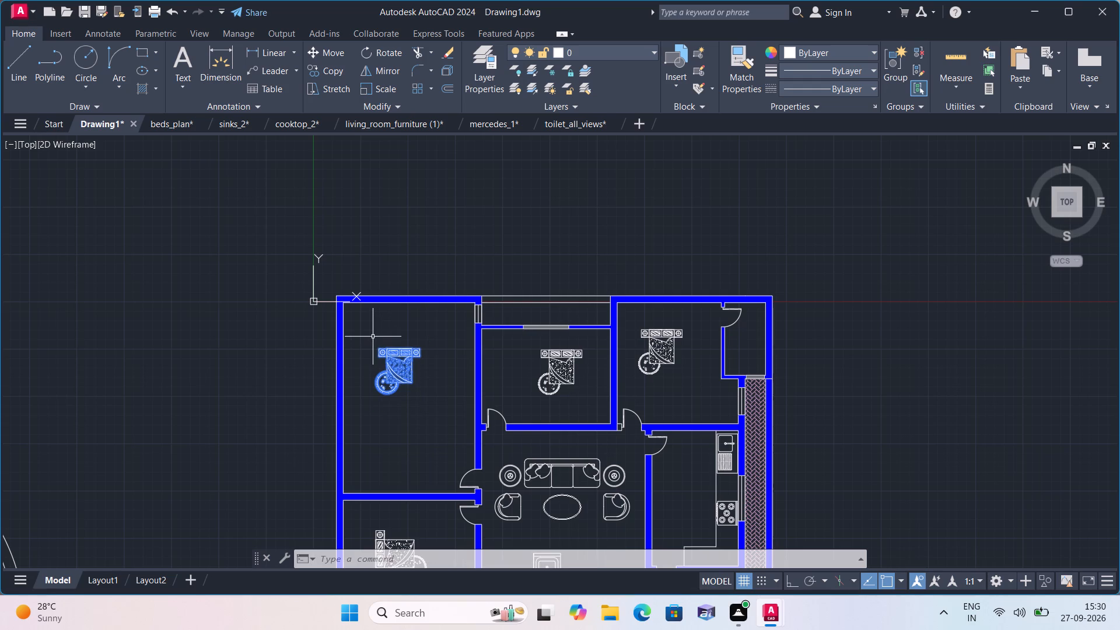
pyautogui.press('Delete')
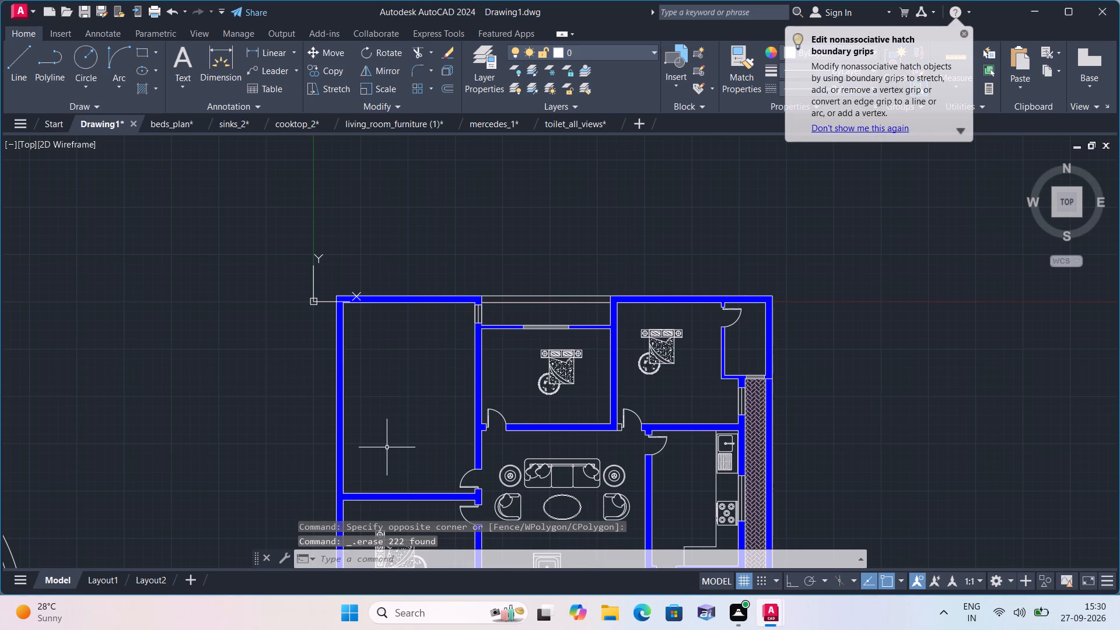
# Copy the sideways bed set from the west room straight north into the empty northwest bedroom.
pyautogui.moveTo(386, 449); pyautogui.dragTo(401, 315, button='middle')
pyautogui.moveTo(444, 461); pyautogui.dragTo(438, 450)
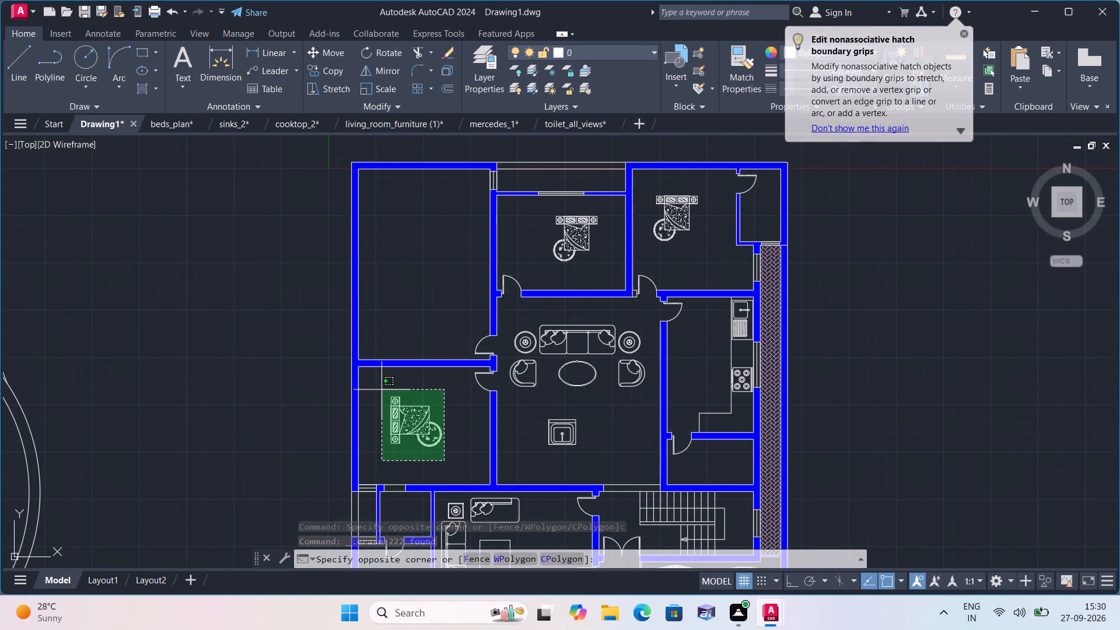
pyautogui.click(383, 384)
pyautogui.click(328, 70)
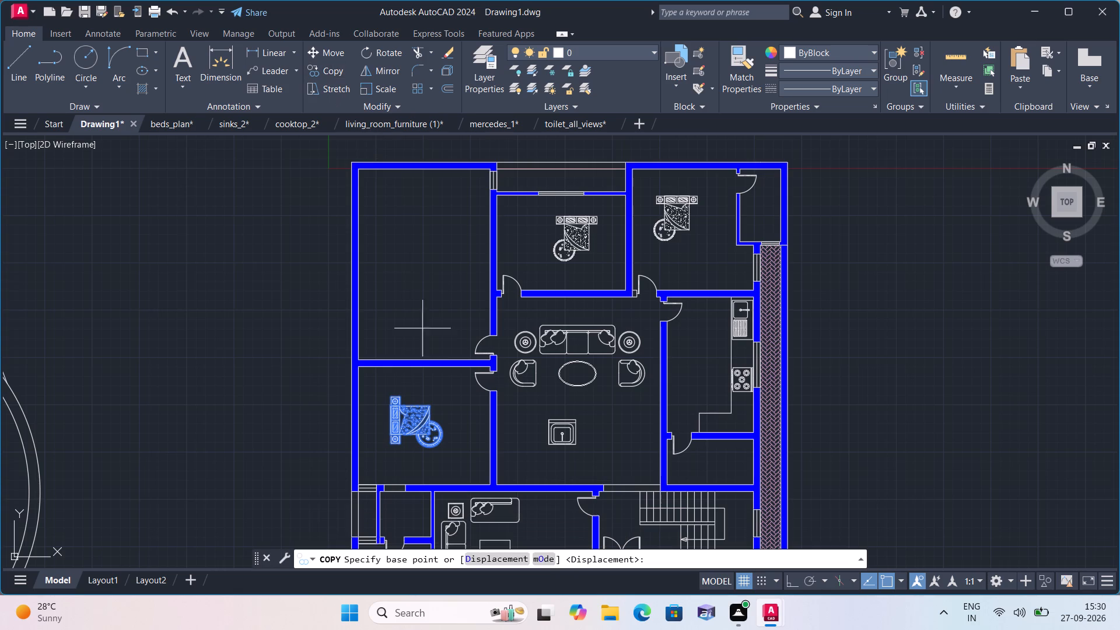
pyautogui.click(411, 418)
pyautogui.click(402, 257)
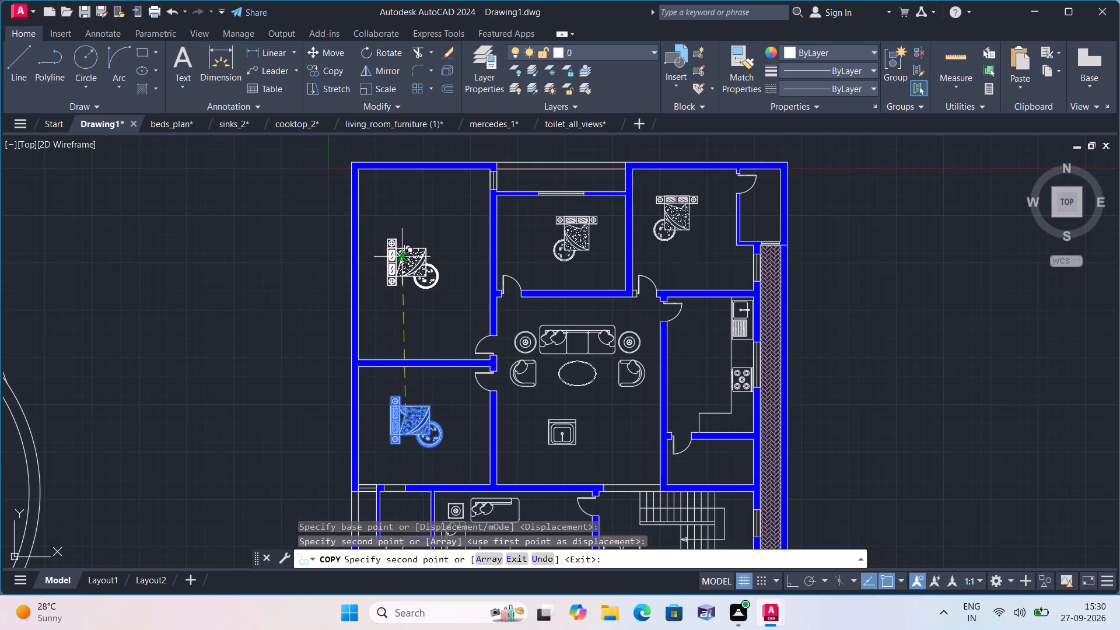
pyautogui.press('space')
# Move the copied sideways bed set slightly north within the northwest bedroom.
pyautogui.scroll(3, 417, 269)
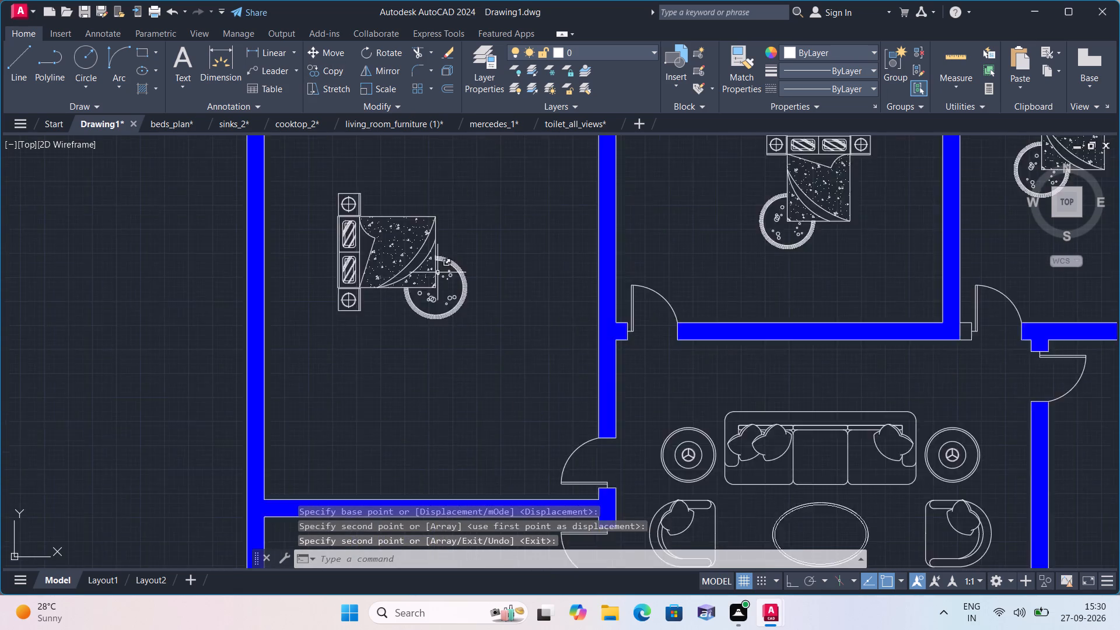
pyautogui.scroll(-1, 506, 349)
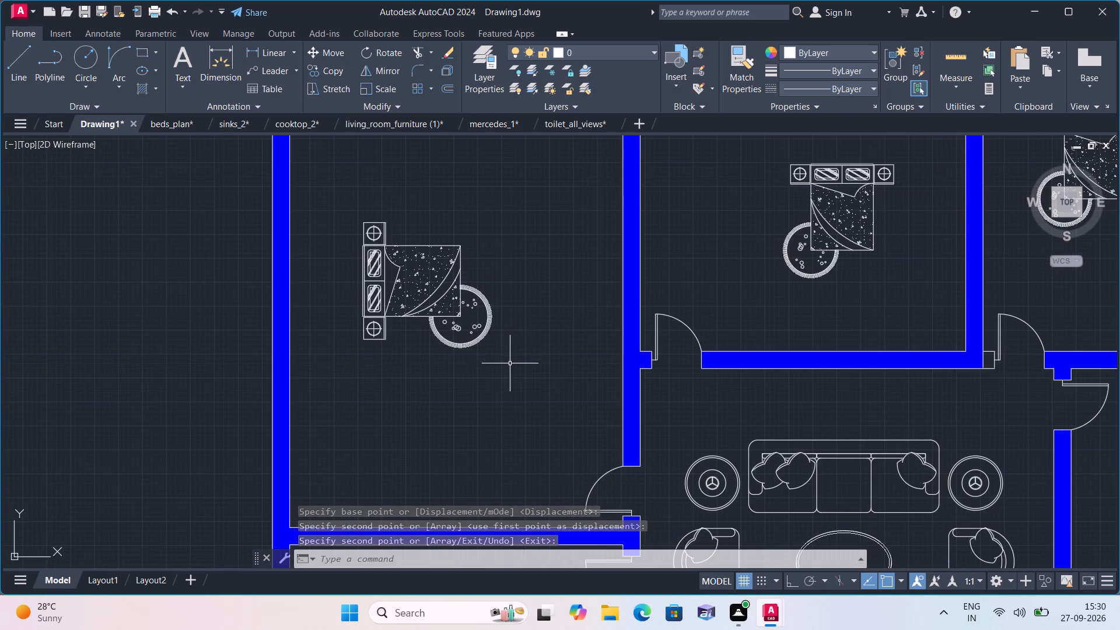
pyautogui.click(517, 365)
pyautogui.click(347, 206)
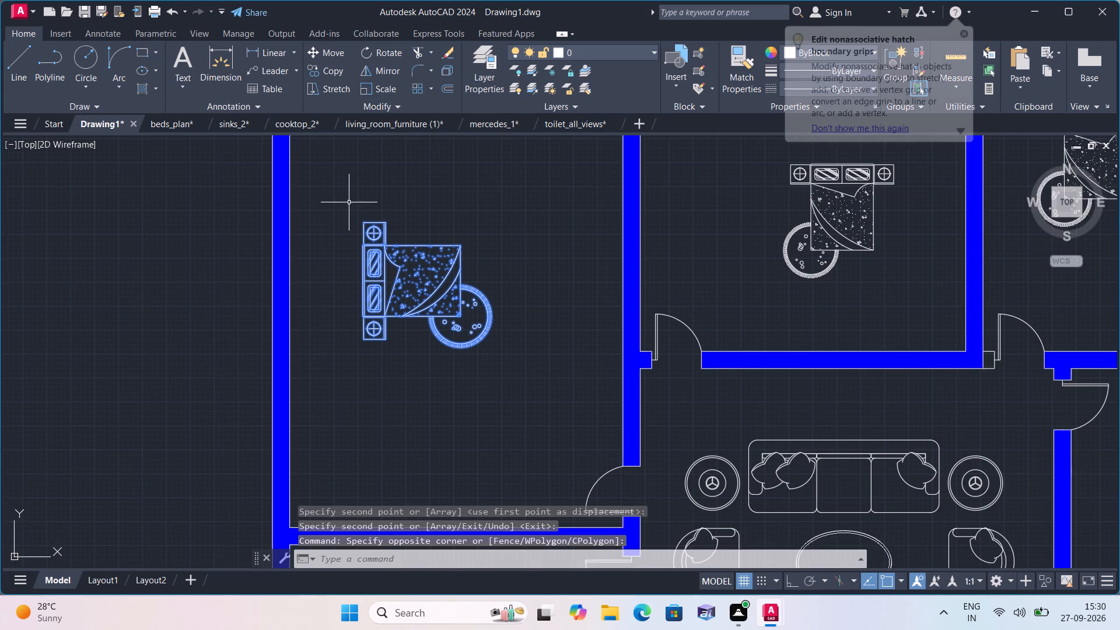
pyautogui.moveTo(351, 206); pyautogui.dragTo(338, 286, button='middle')
pyautogui.scroll(-1, 321, 259)
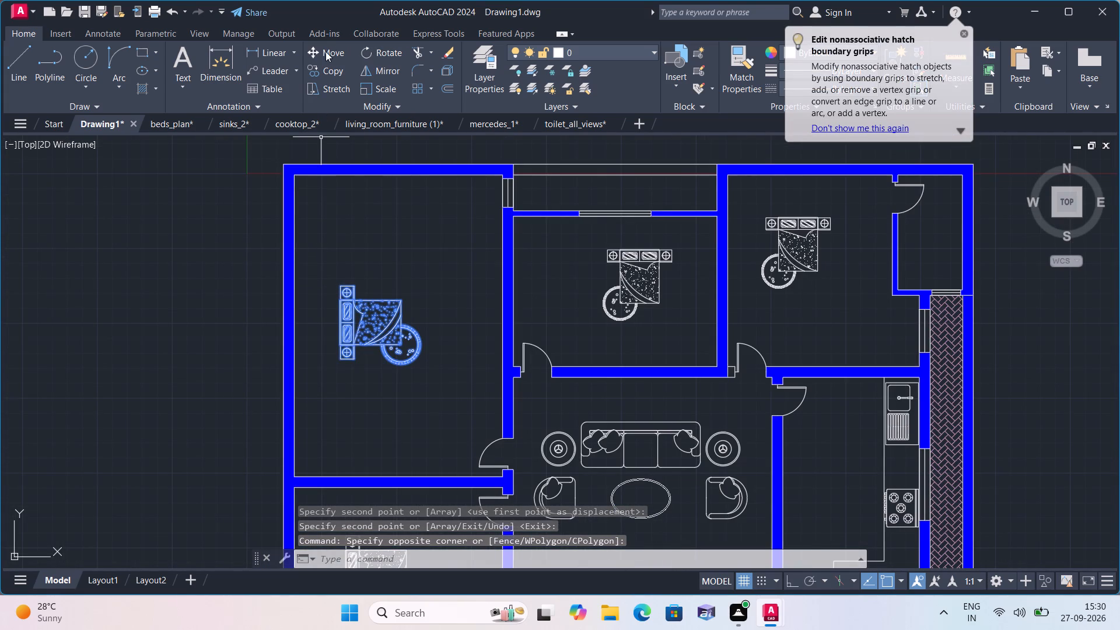
pyautogui.click(325, 52)
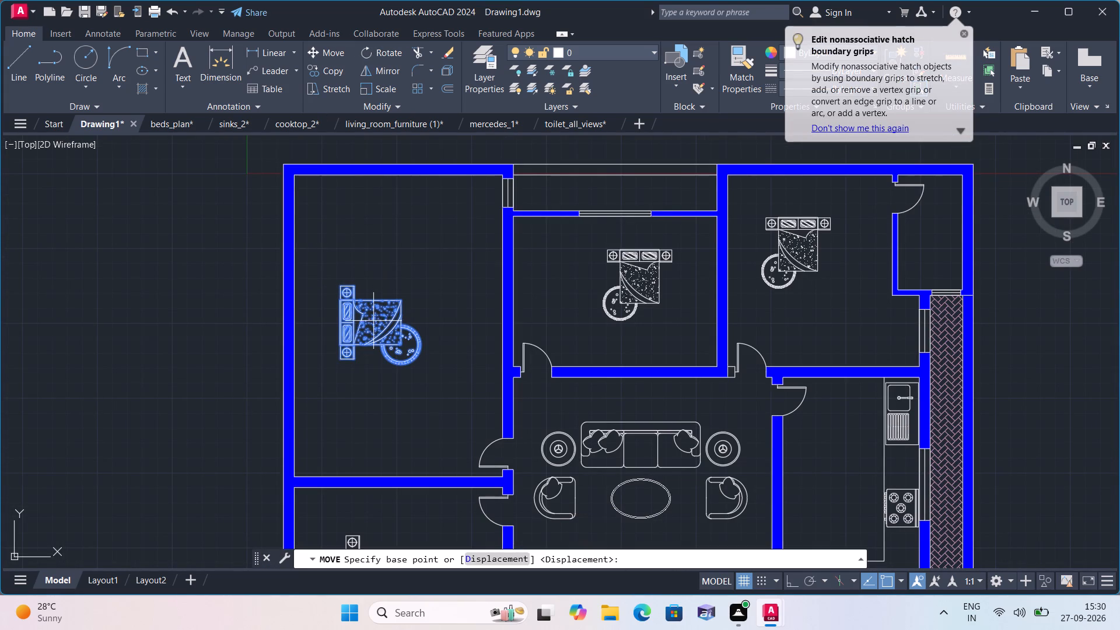
pyautogui.click(373, 321)
pyautogui.click(379, 283)
# Scale up the northwest bedroom's sideways bed set to roughly double size so it suits the large room.
pyautogui.moveTo(434, 336); pyautogui.dragTo(429, 328)
pyautogui.click(324, 230)
pyautogui.click(383, 90)
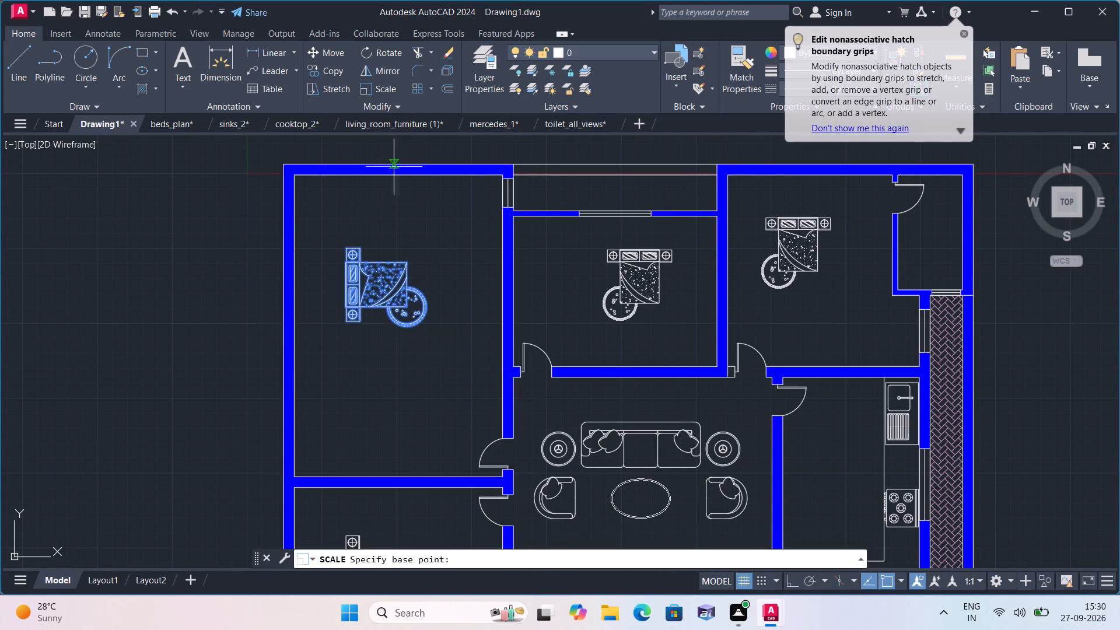
pyautogui.moveTo(375, 269); pyautogui.dragTo(379, 274)
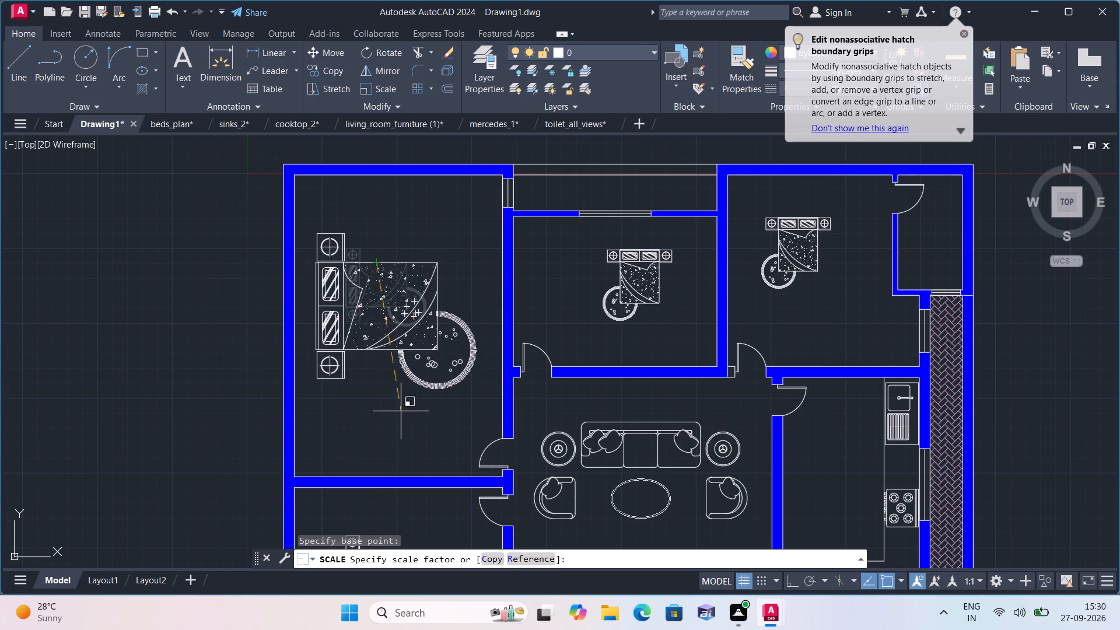
pyautogui.click(377, 421)
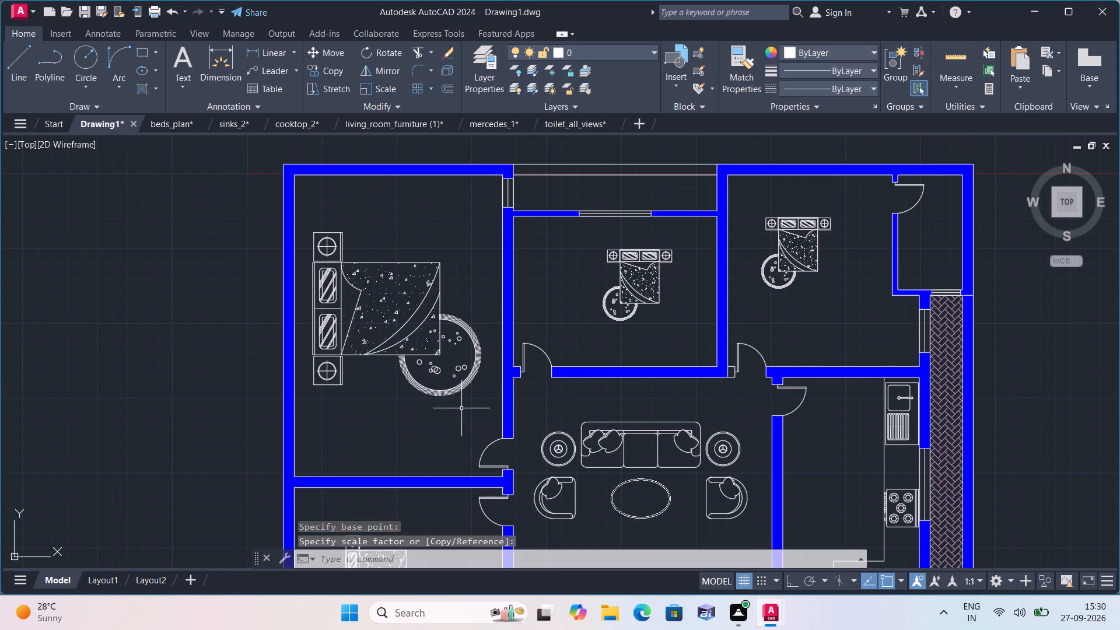
# Move the enlarged sideways bed set toward the northwest corner of its bedroom, with the headboard near the west wall.
pyautogui.click(481, 405)
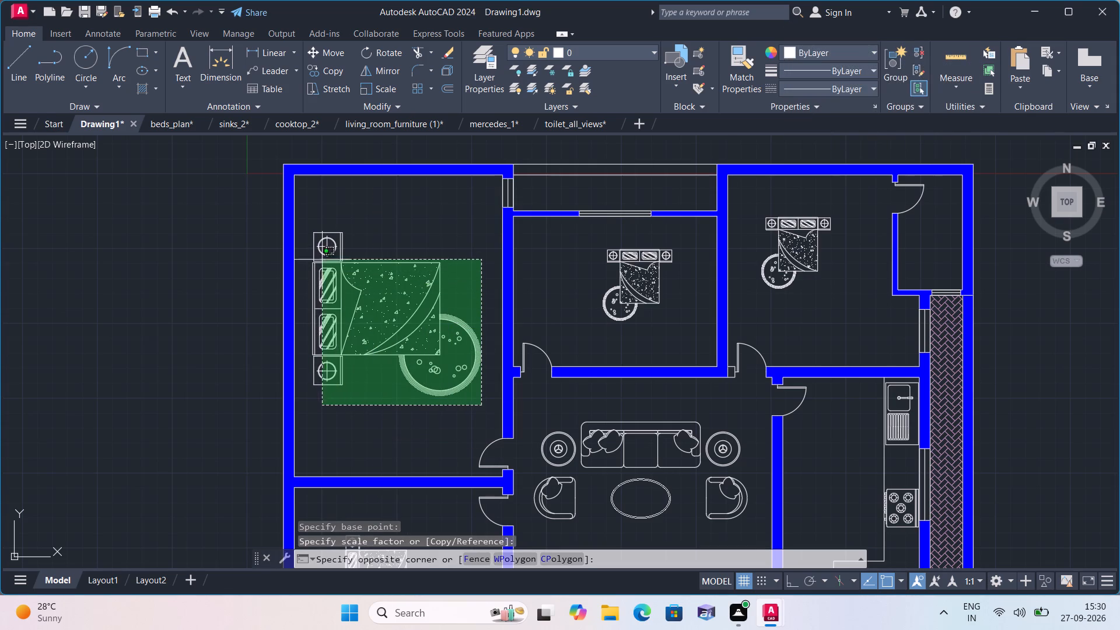
pyautogui.click(307, 219)
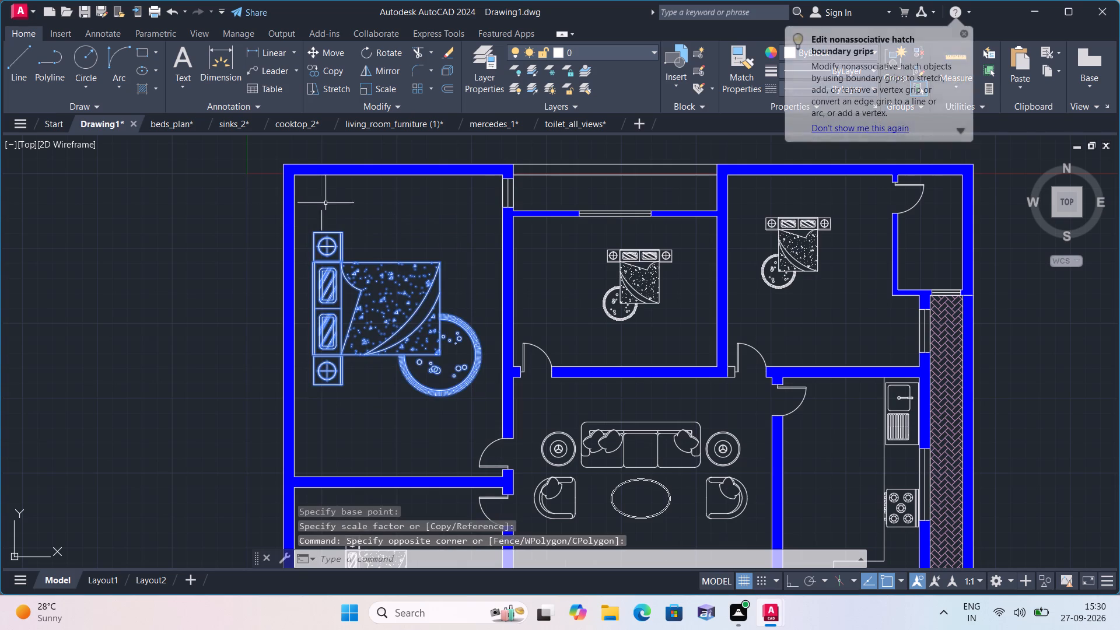
pyautogui.click(341, 53)
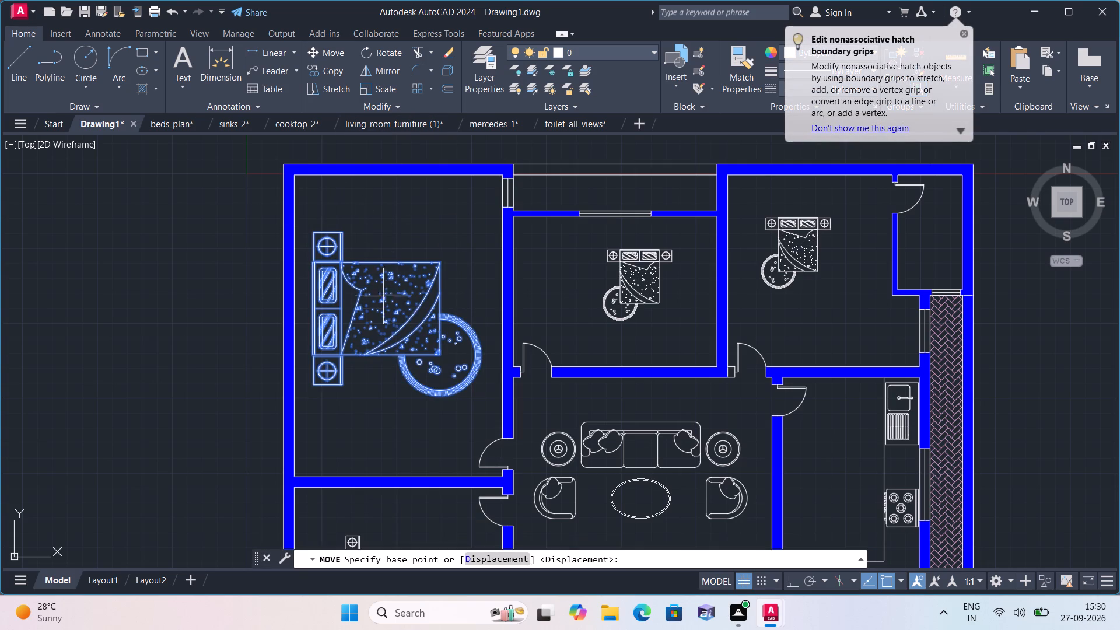
pyautogui.click(385, 320)
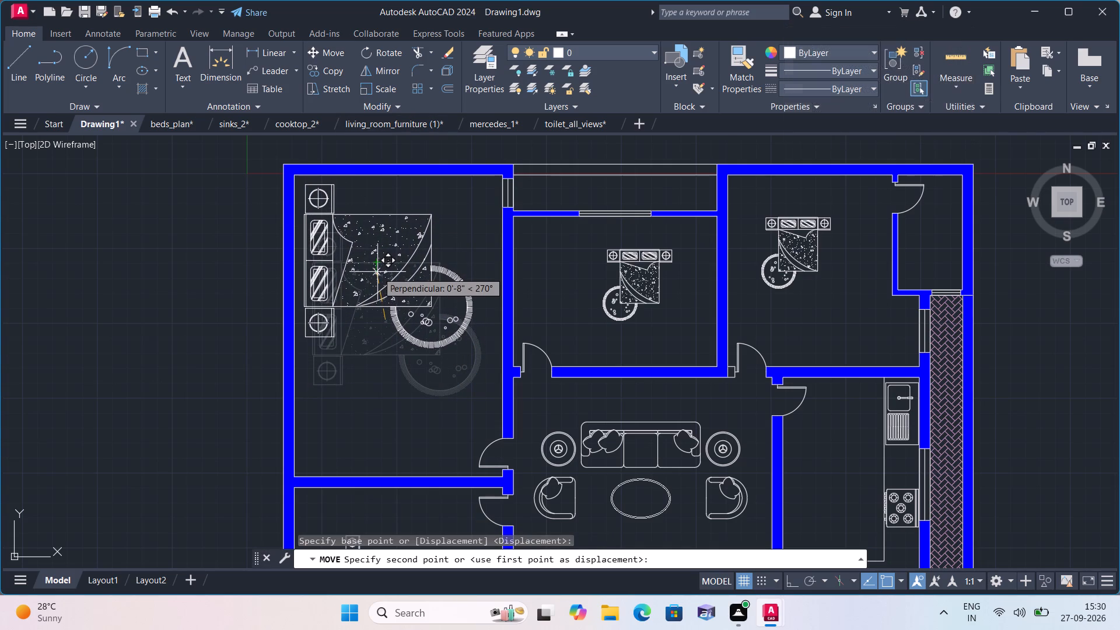
pyautogui.click(377, 272)
# Move the bed set in the middle north bedroom slightly west to centre it between the side walls.
pyautogui.scroll(-1, 393, 376)
pyautogui.moveTo(393, 378); pyautogui.dragTo(345, 341, button='middle')
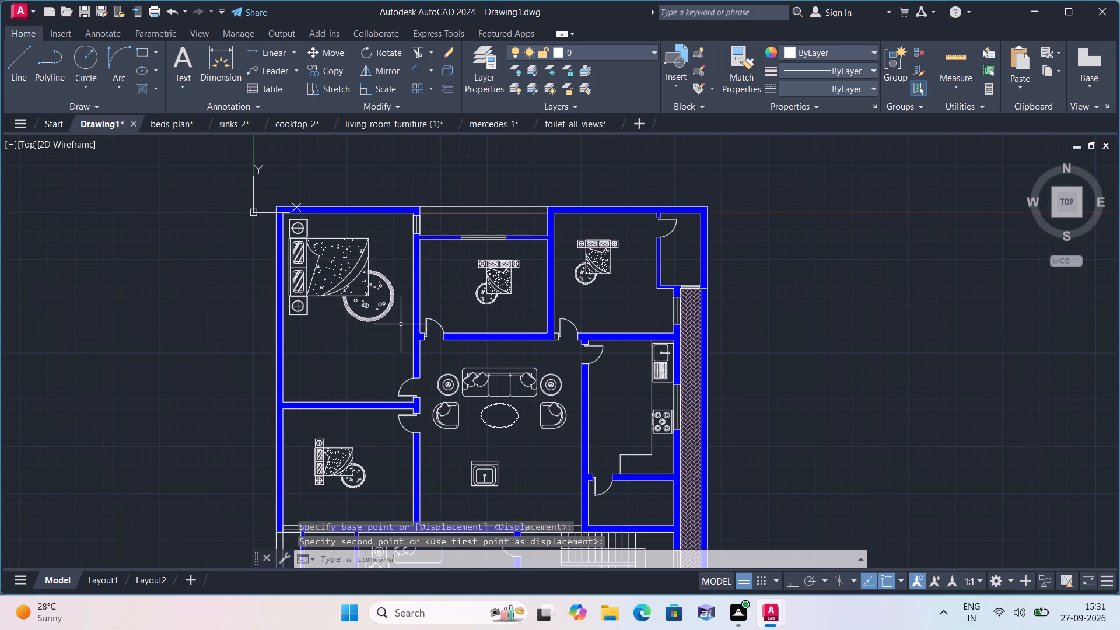
pyautogui.scroll(1, 468, 317)
pyautogui.moveTo(468, 318); pyautogui.dragTo(475, 365, button='middle')
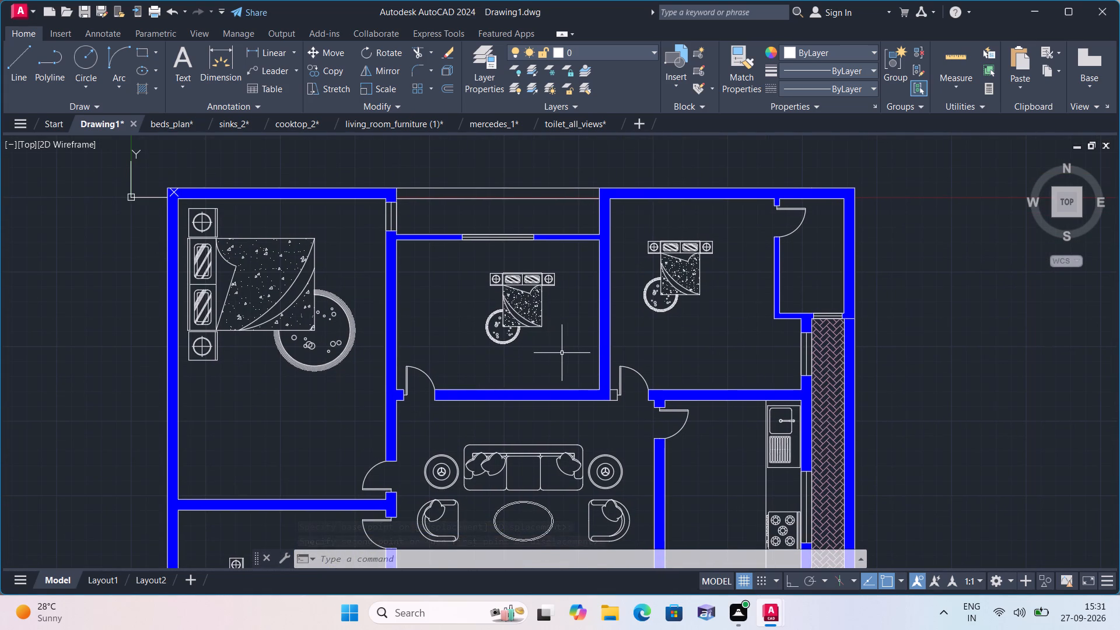
pyautogui.click(562, 353)
pyautogui.click(476, 264)
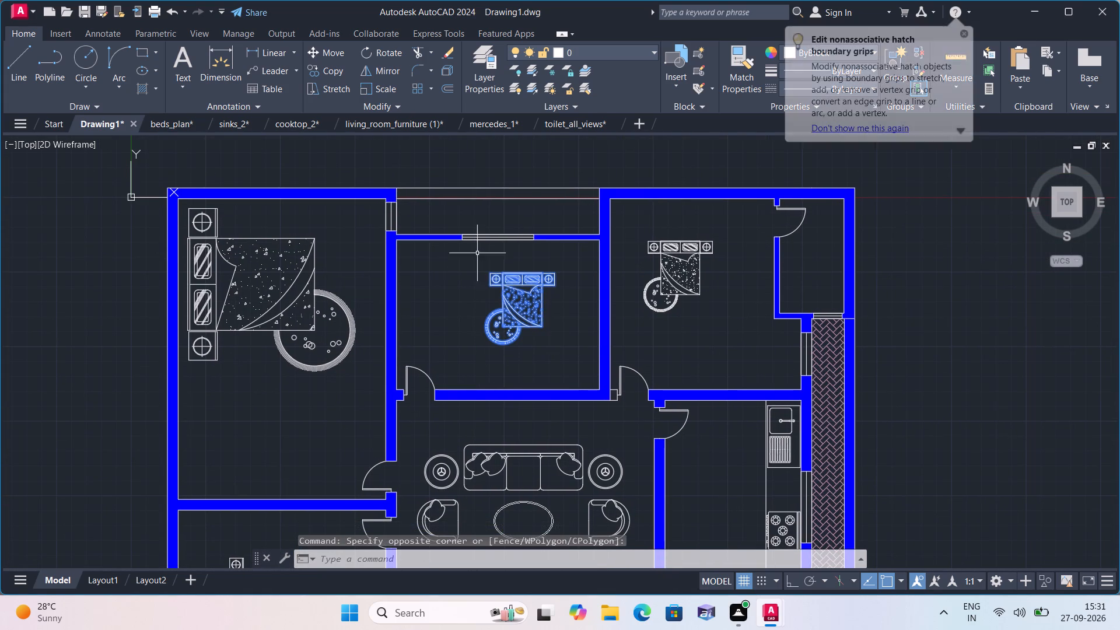
pyautogui.click(337, 51)
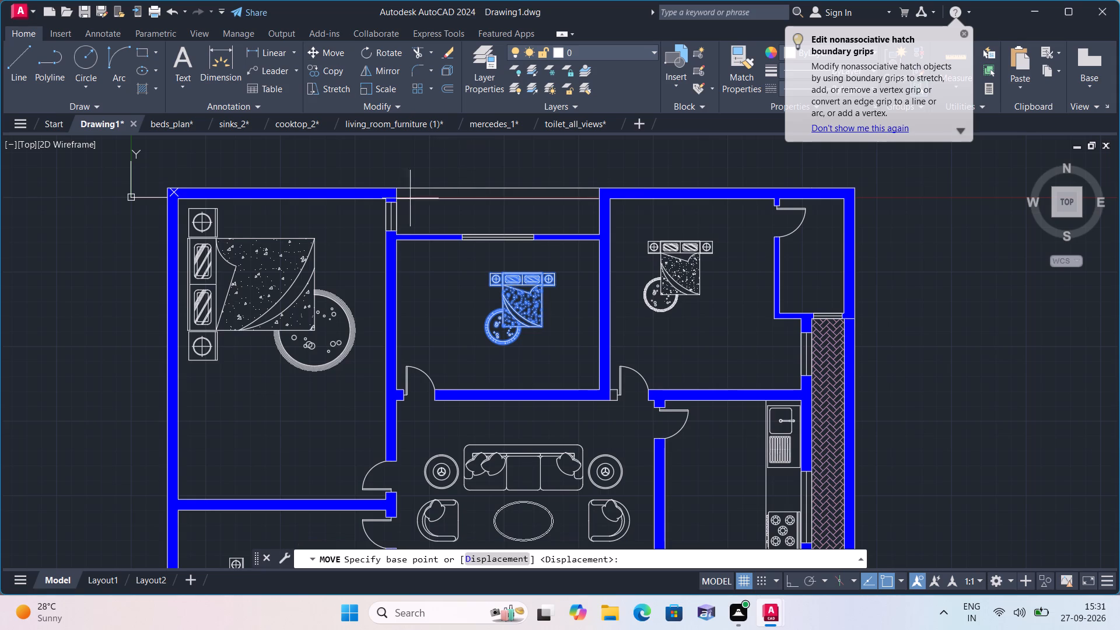
pyautogui.click(520, 293)
pyautogui.click(492, 290)
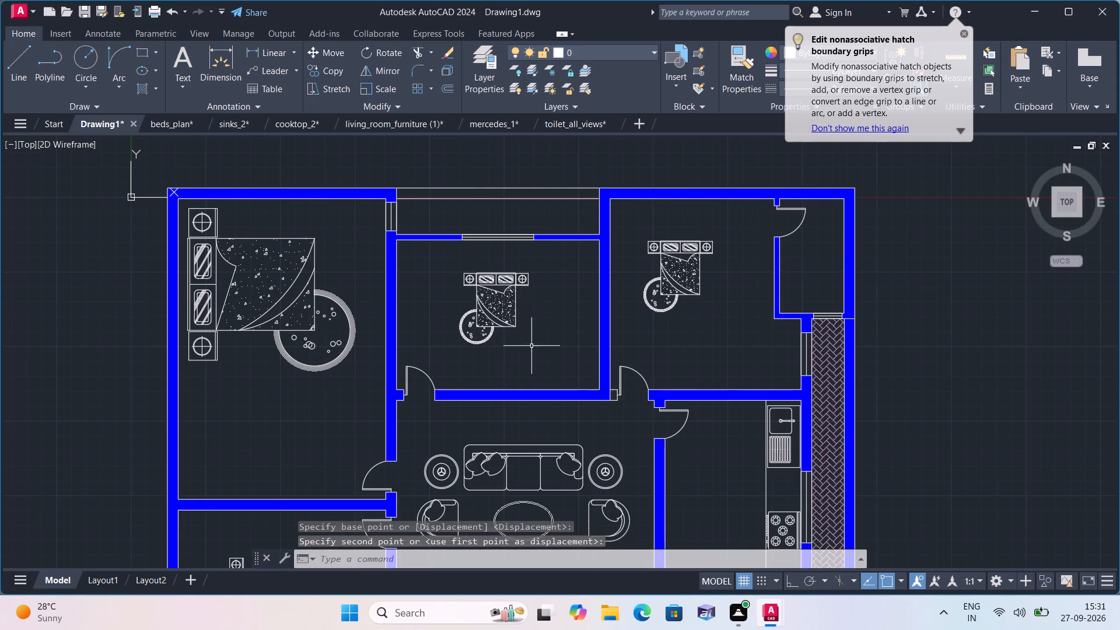
# Scale up the middle north bedroom's bed set so it fills more of the room while clearing the walls.
pyautogui.click(534, 349)
pyautogui.click(434, 268)
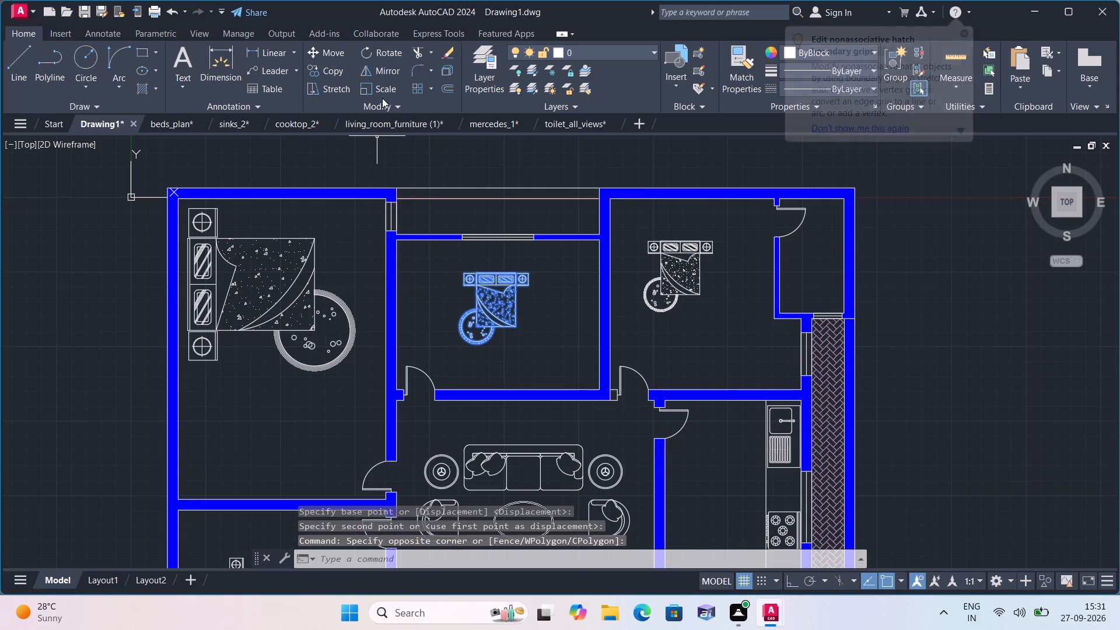
pyautogui.click(384, 85)
pyautogui.click(483, 293)
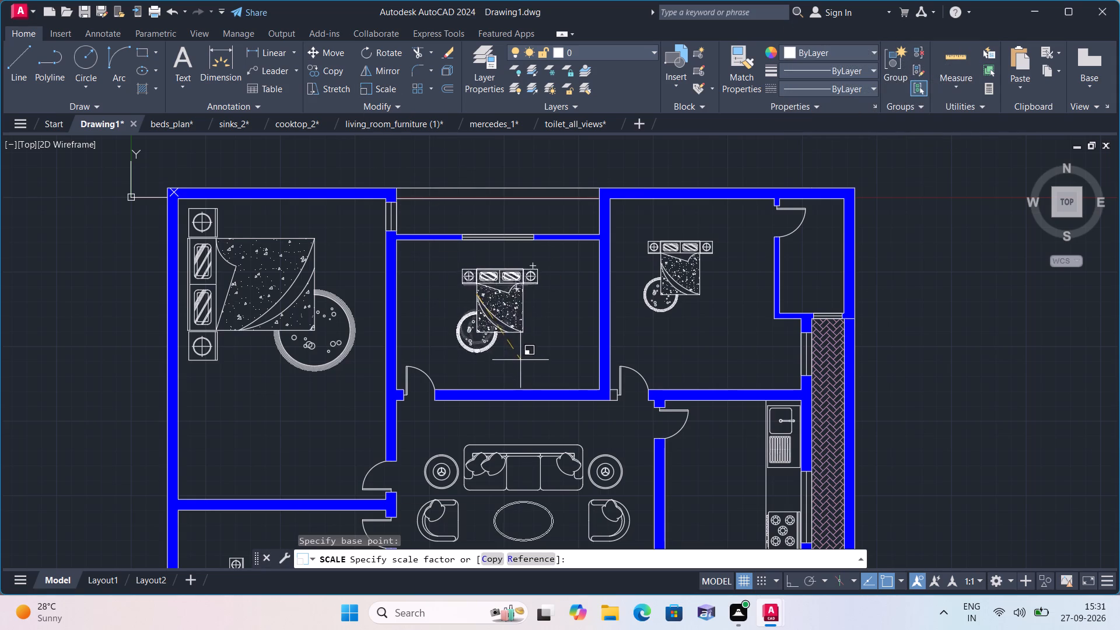
pyautogui.click(524, 388)
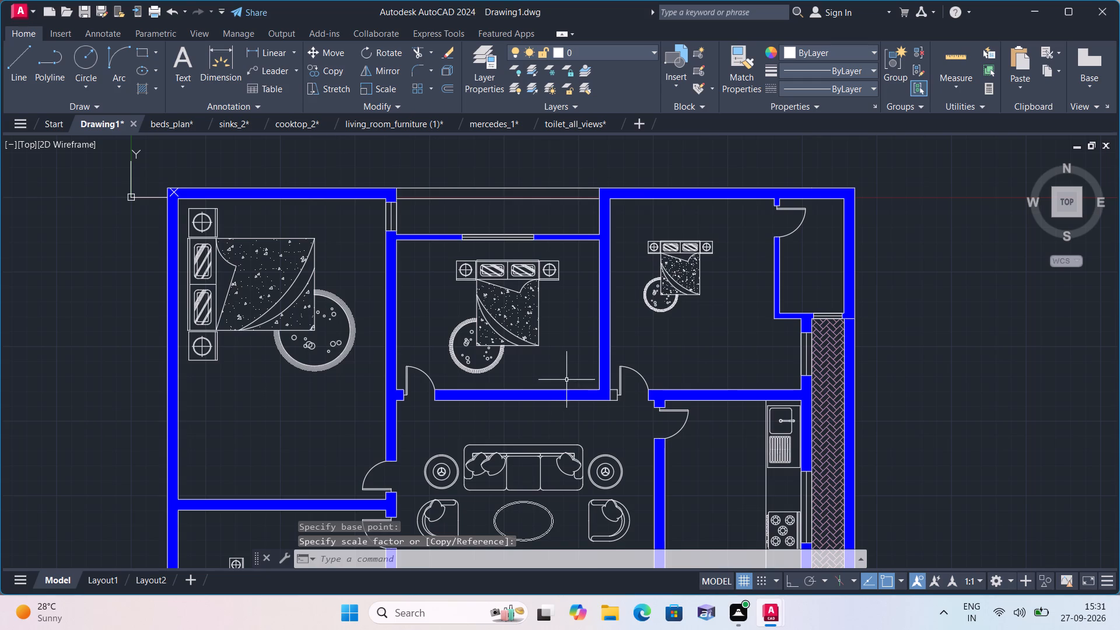
# Move the enlarged bed set in the middle north bedroom up so its headboard sits against the window wall.
pyautogui.click(566, 377)
pyautogui.click(444, 262)
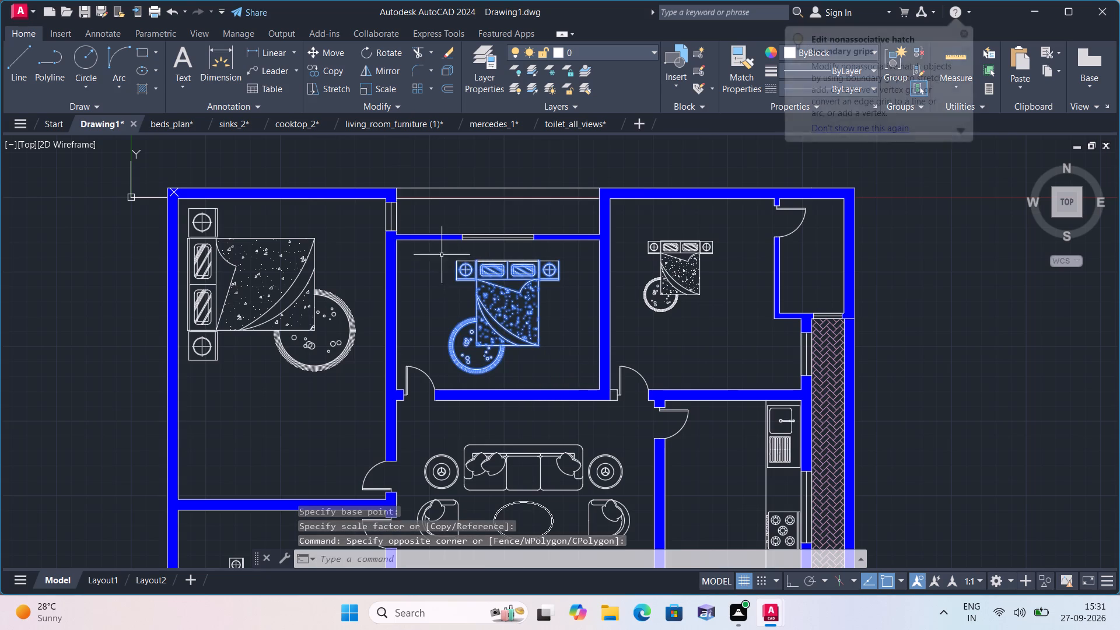
pyautogui.moveTo(548, 327); pyautogui.dragTo(545, 321)
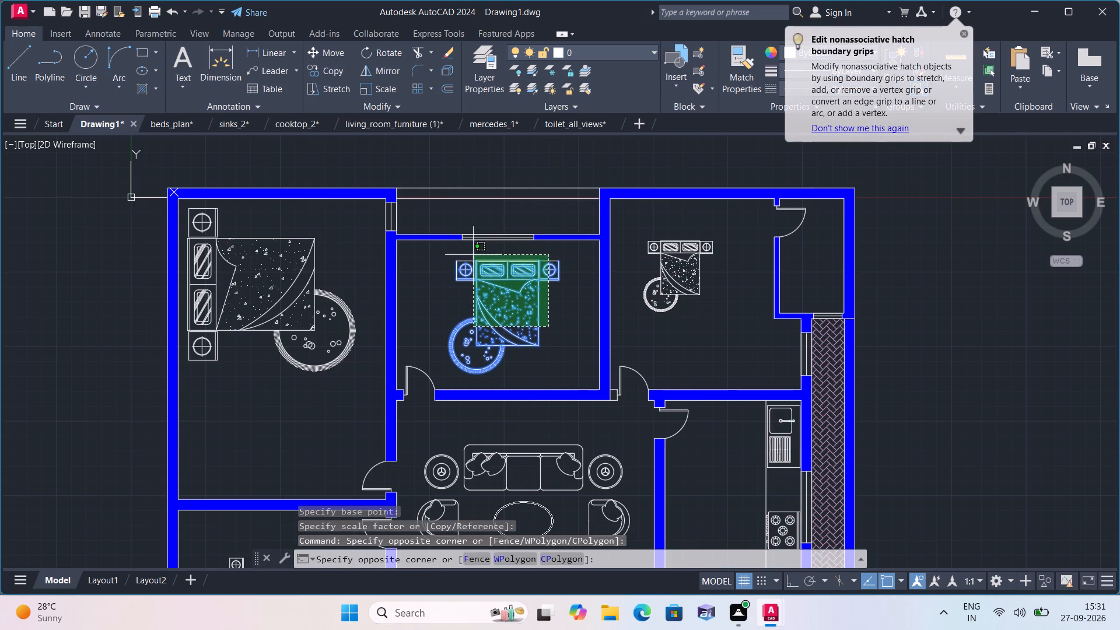
pyautogui.click(473, 255)
pyautogui.moveTo(325, 50); pyautogui.dragTo(327, 55)
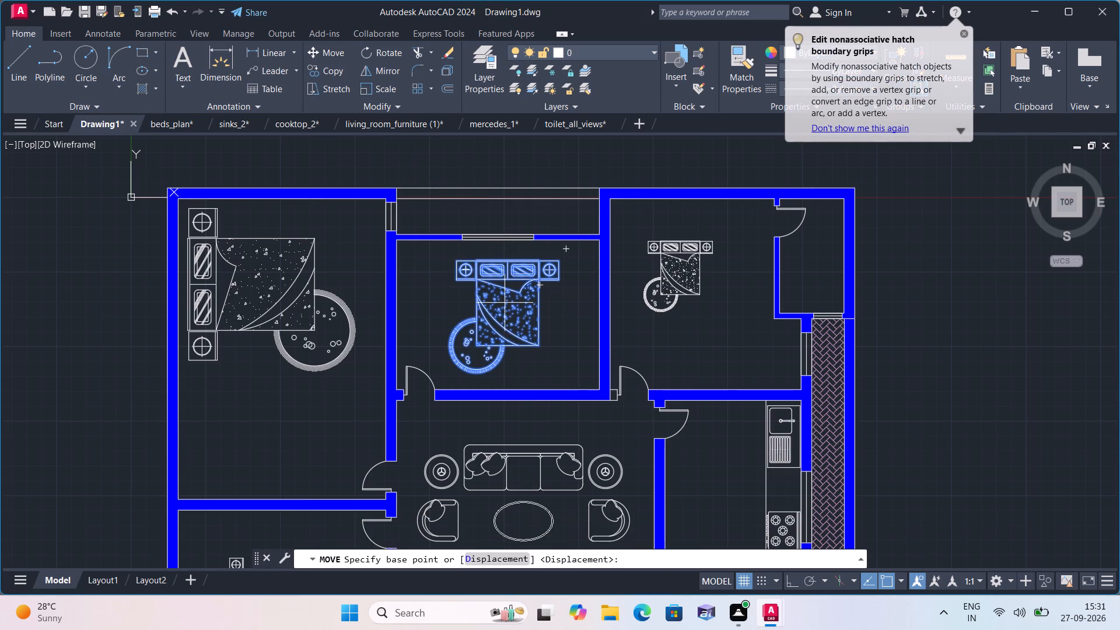
pyautogui.moveTo(505, 303); pyautogui.dragTo(503, 297)
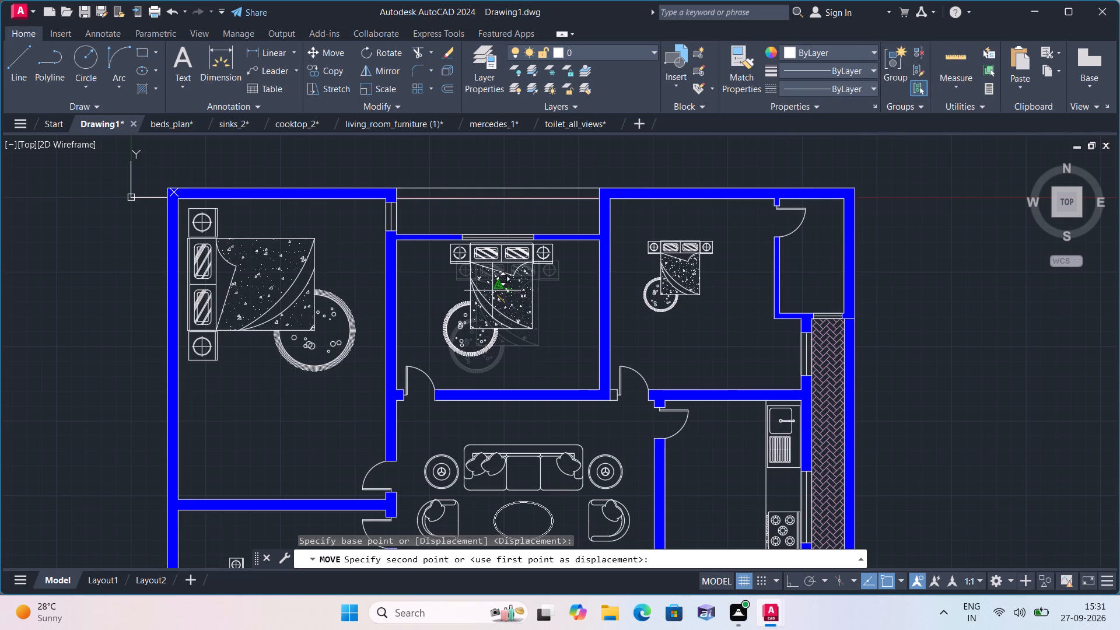
pyautogui.click(492, 290)
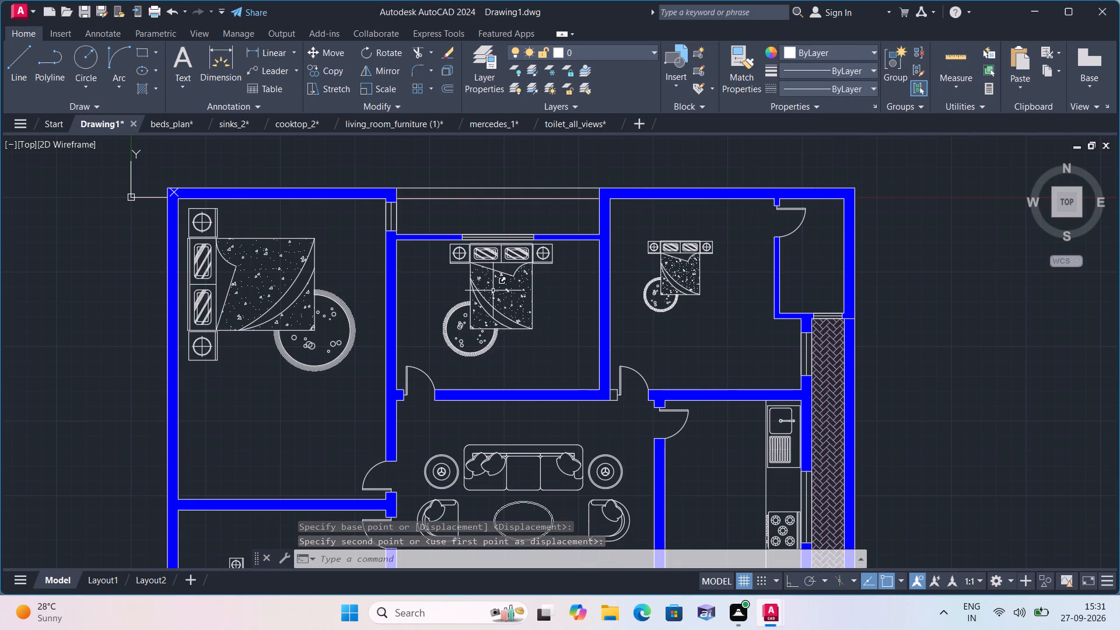
# Scale up the bed set in the northeast bedroom to about the size of the middle bedroom's set.
pyautogui.moveTo(703, 349); pyautogui.dragTo(674, 401, button='middle')
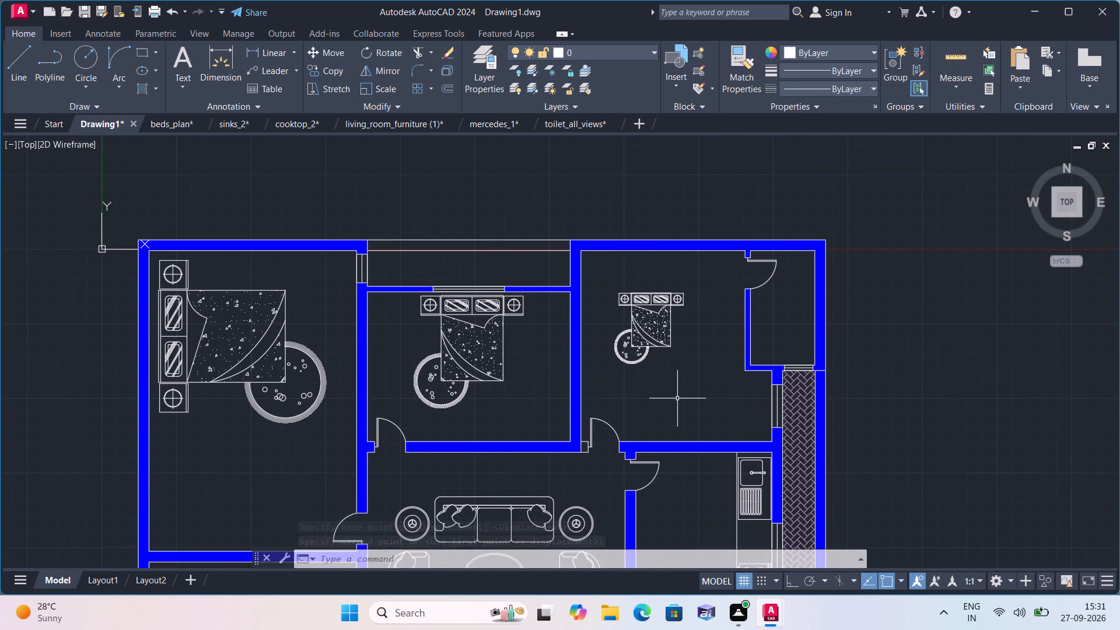
pyautogui.moveTo(692, 390); pyautogui.dragTo(689, 383)
pyautogui.click(617, 281)
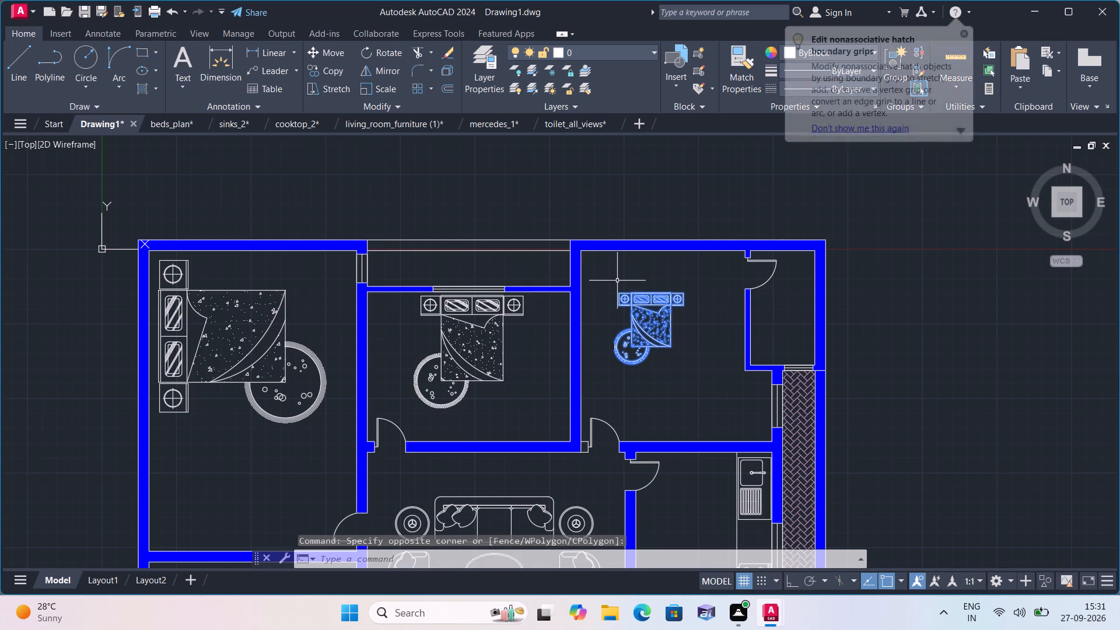
pyautogui.moveTo(685, 385); pyautogui.dragTo(652, 360)
pyautogui.click(604, 288)
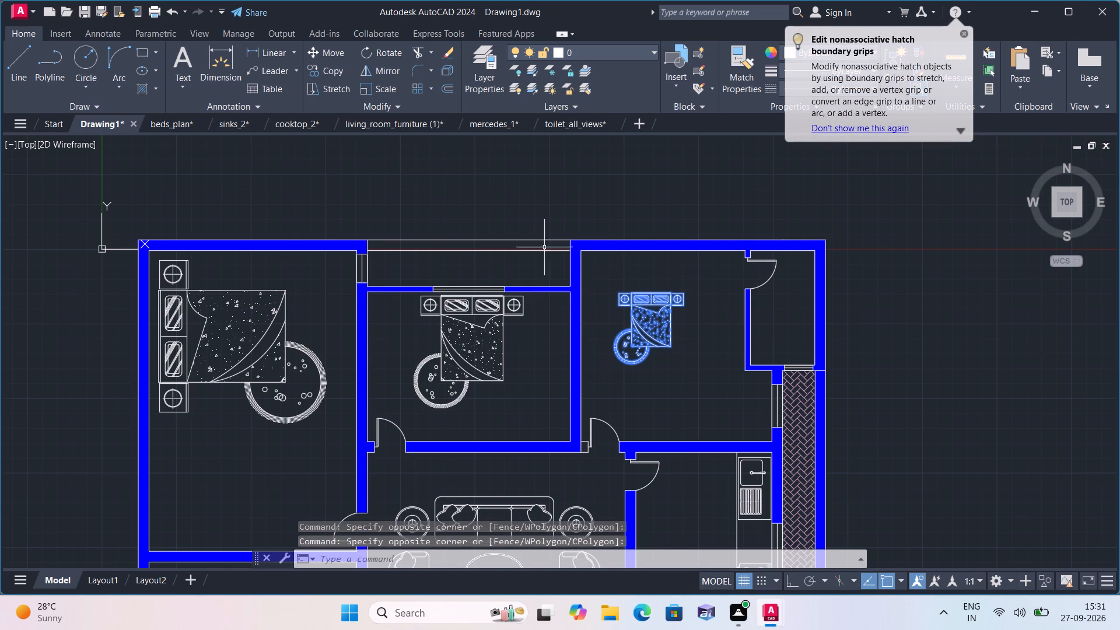
pyautogui.moveTo(379, 88); pyautogui.dragTo(403, 125)
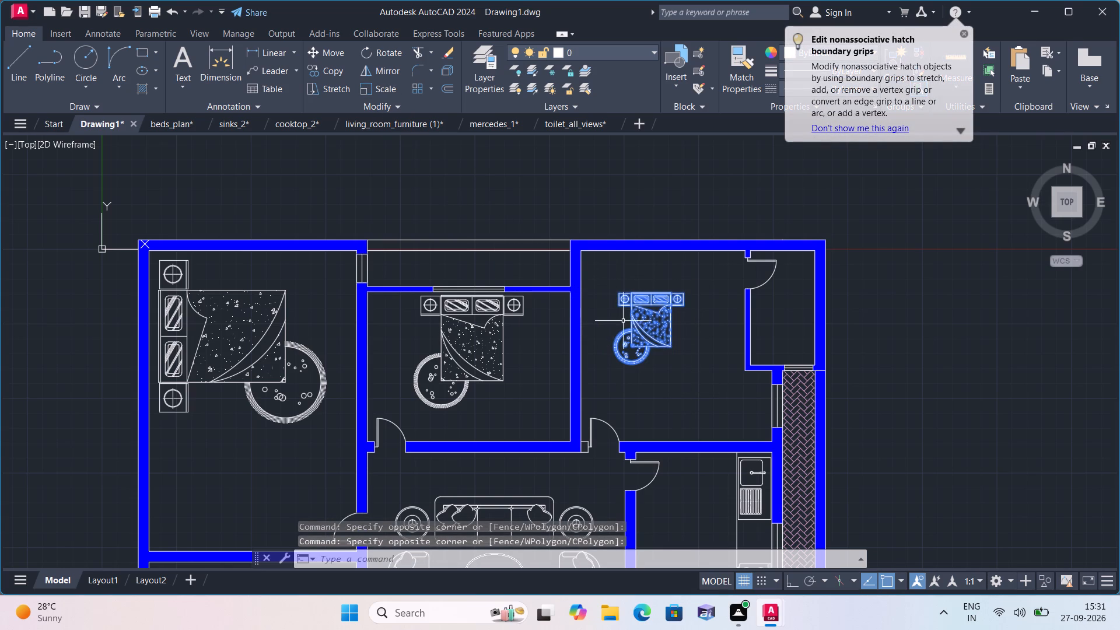
pyautogui.click(635, 316)
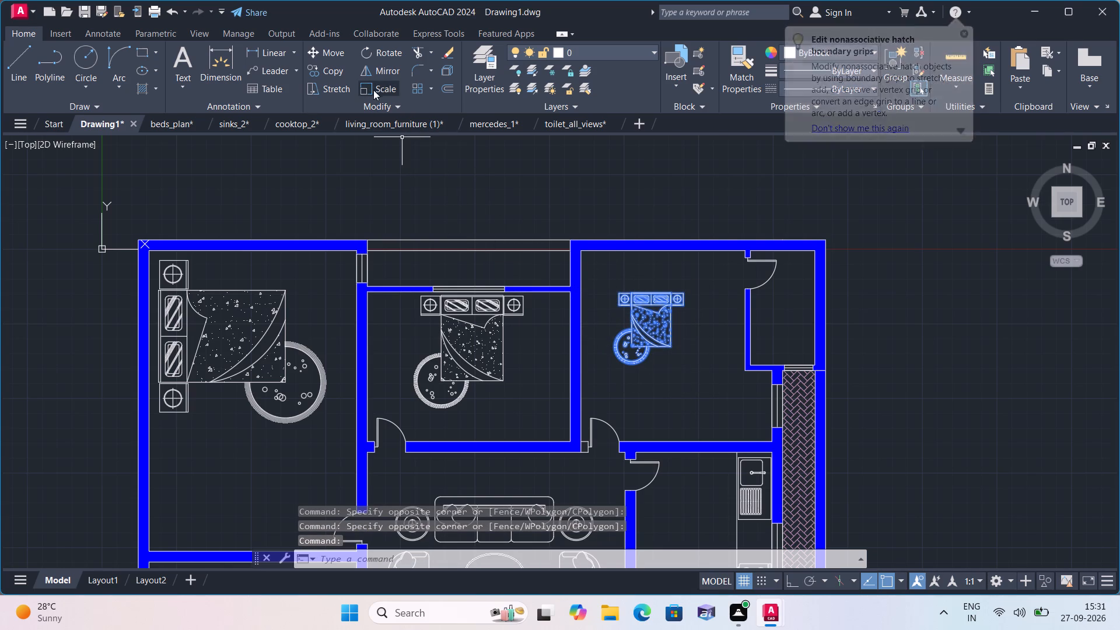
pyautogui.click(392, 85)
pyautogui.click(661, 316)
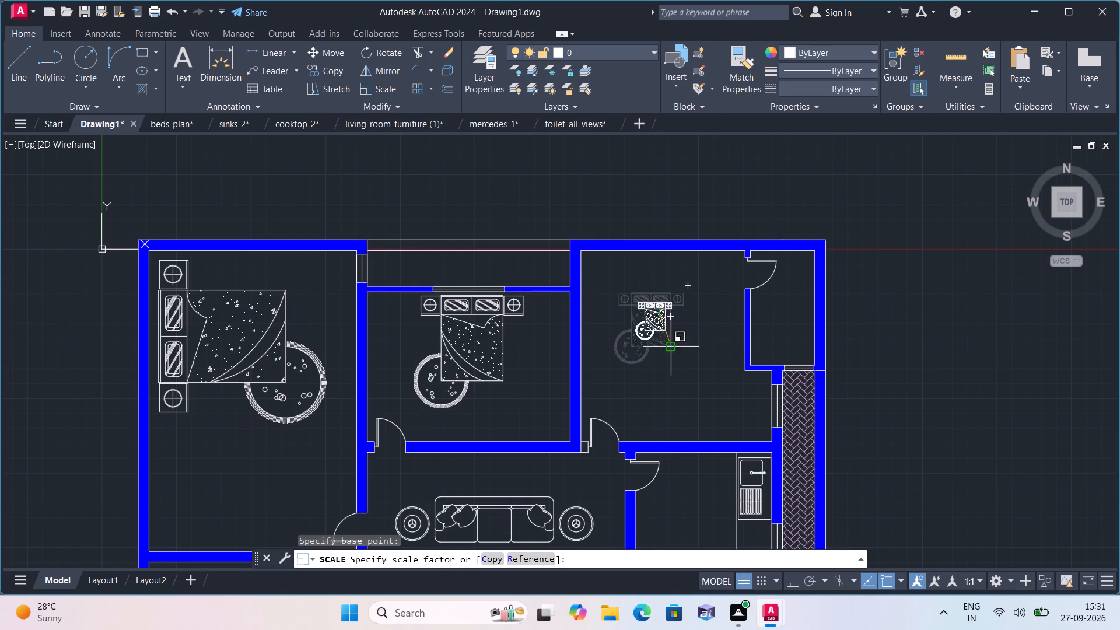
pyautogui.click(708, 411)
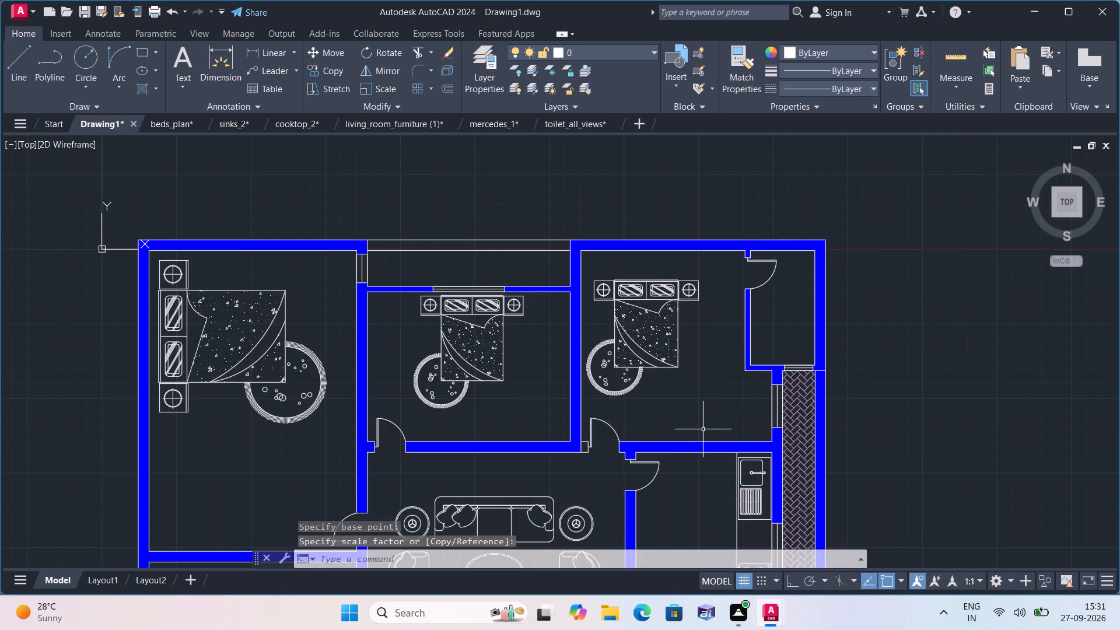
# Move the enlarged bed set in the northeast bedroom up so its headboard sits near the north wall.
pyautogui.click(703, 430)
pyautogui.scroll(1, 603, 306)
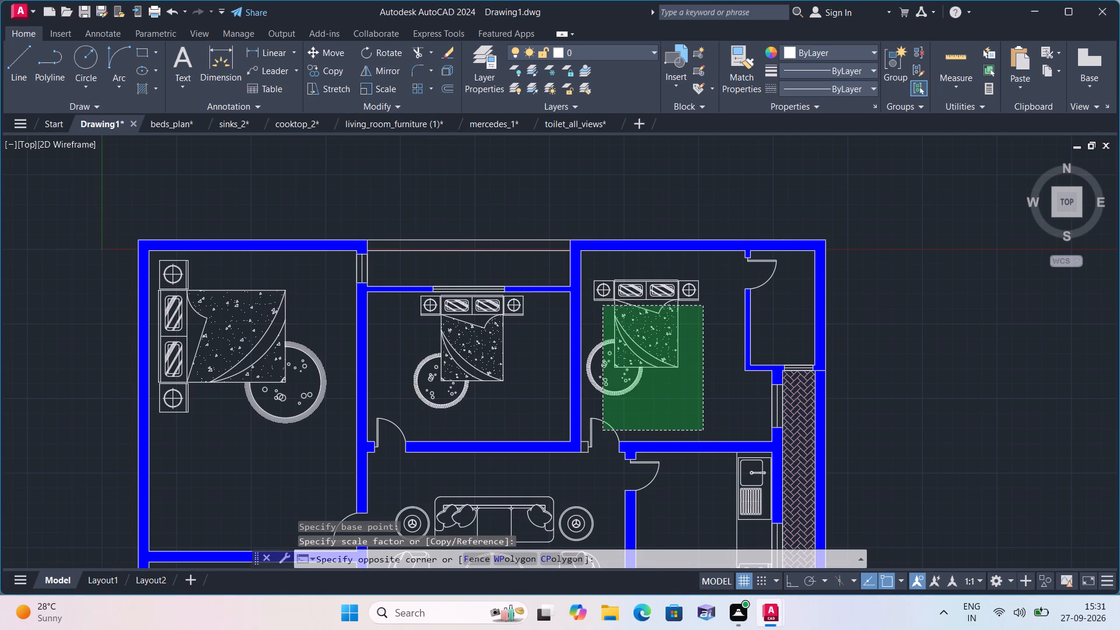
pyautogui.click(635, 269)
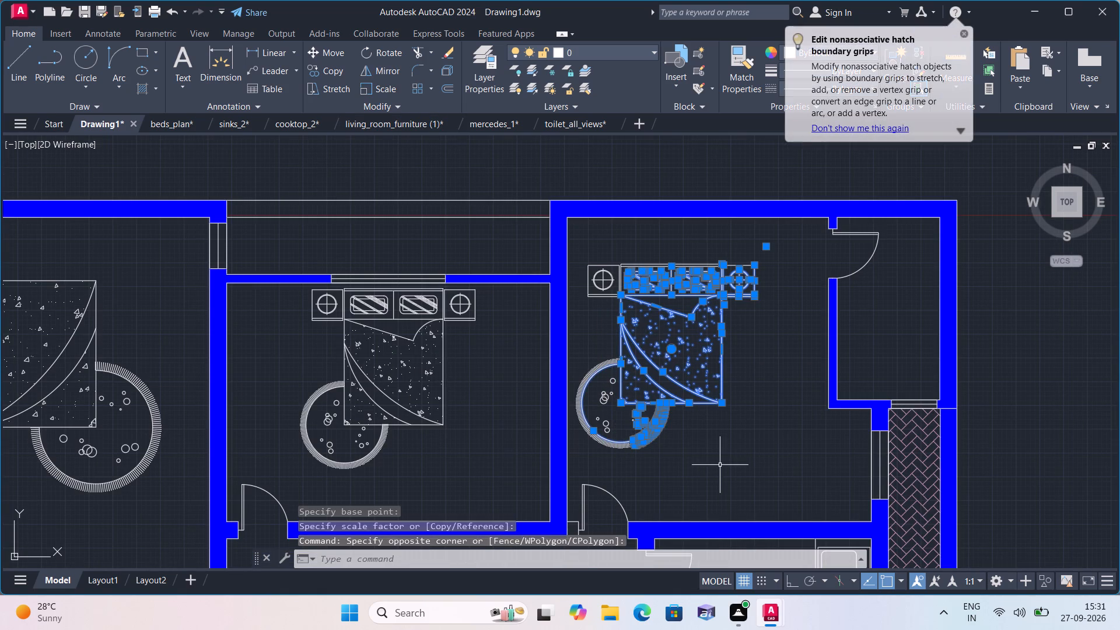
pyautogui.click(720, 465)
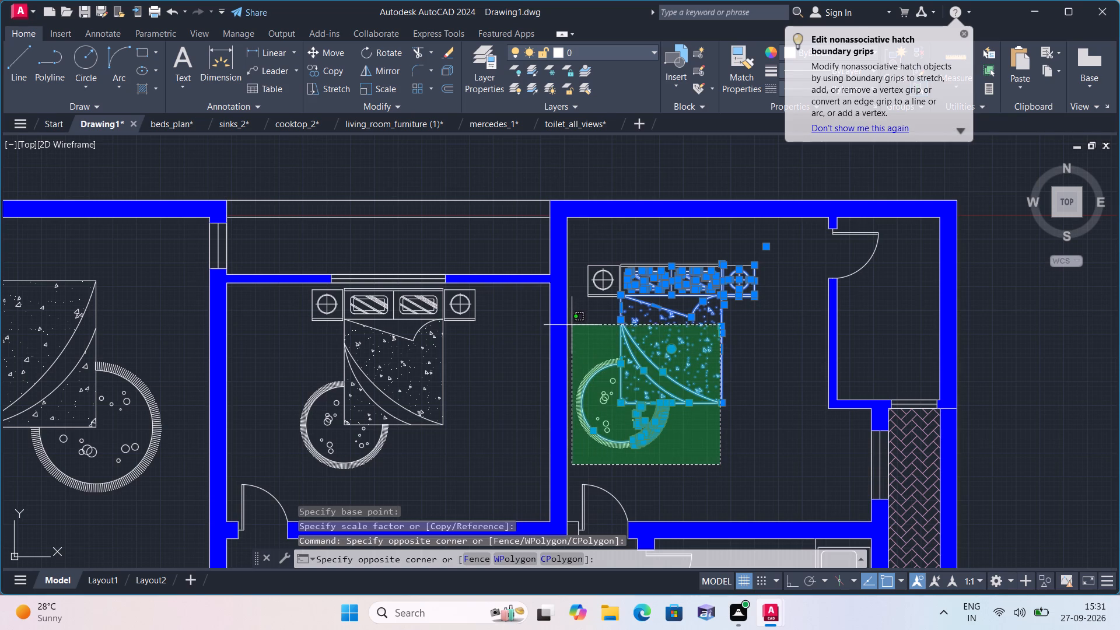
pyautogui.click(576, 264)
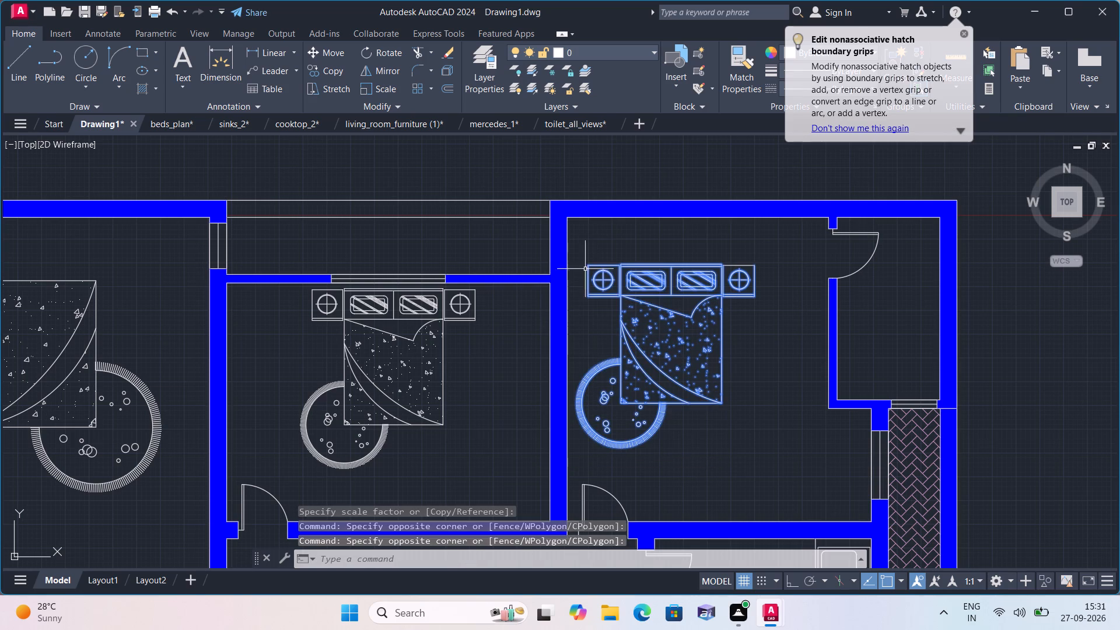
pyautogui.moveTo(762, 418); pyautogui.dragTo(754, 409)
pyautogui.click(642, 249)
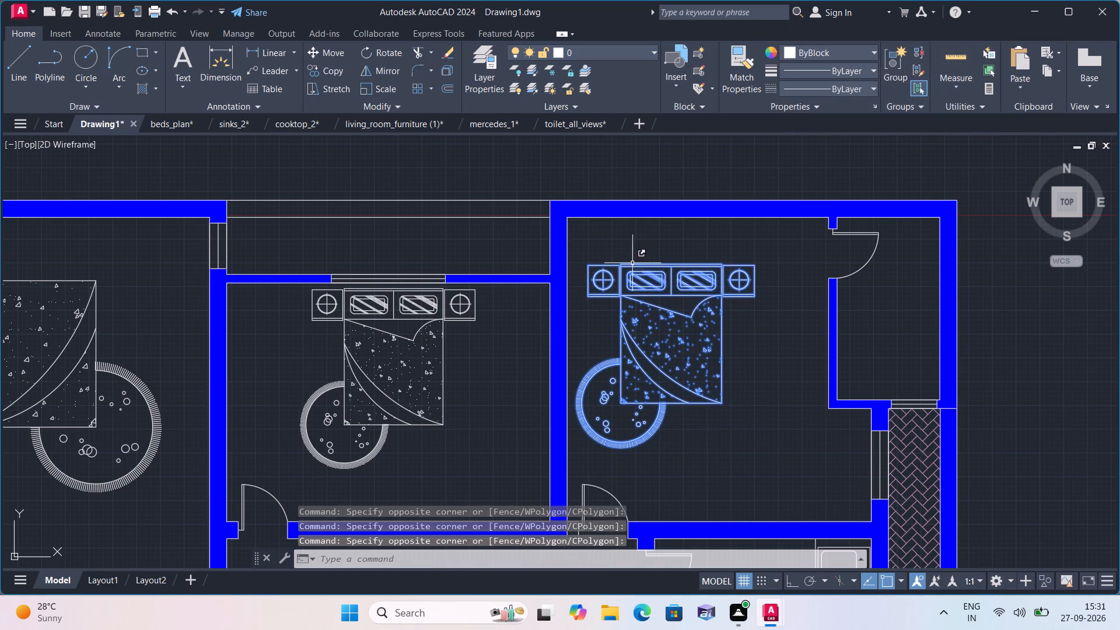
pyautogui.moveTo(756, 418); pyautogui.dragTo(747, 409)
pyautogui.click(597, 255)
pyautogui.click(335, 55)
pyautogui.click(668, 317)
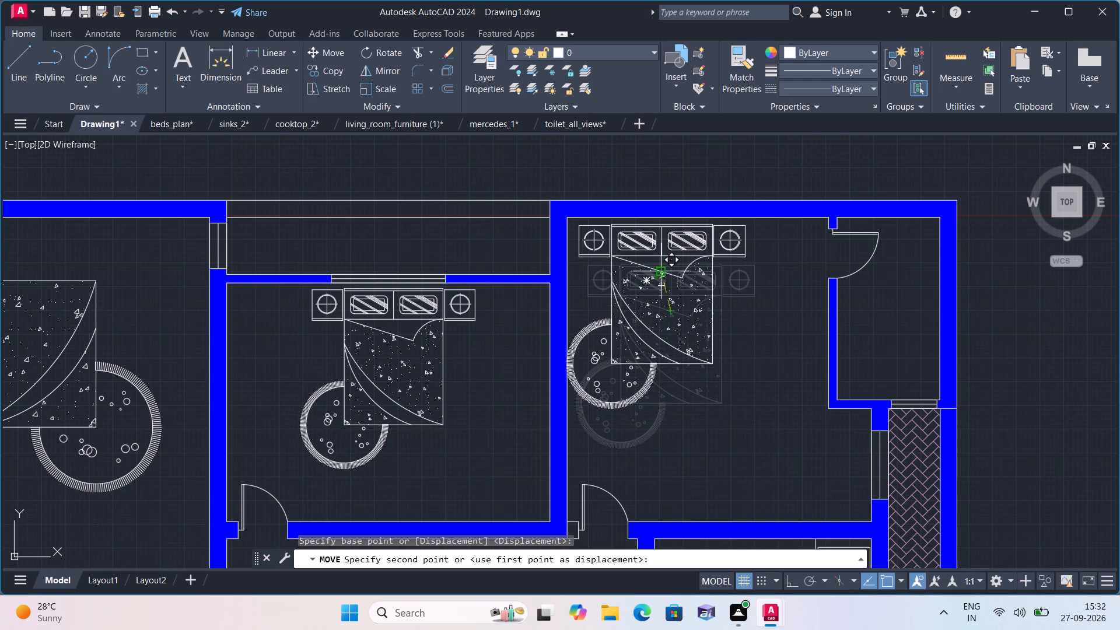
pyautogui.click(661, 269)
# Scale up the sideways bed set in the lower west bedroom so it fills more of the room.
pyautogui.scroll(1, 680, 402)
pyautogui.scroll(-2, 680, 402)
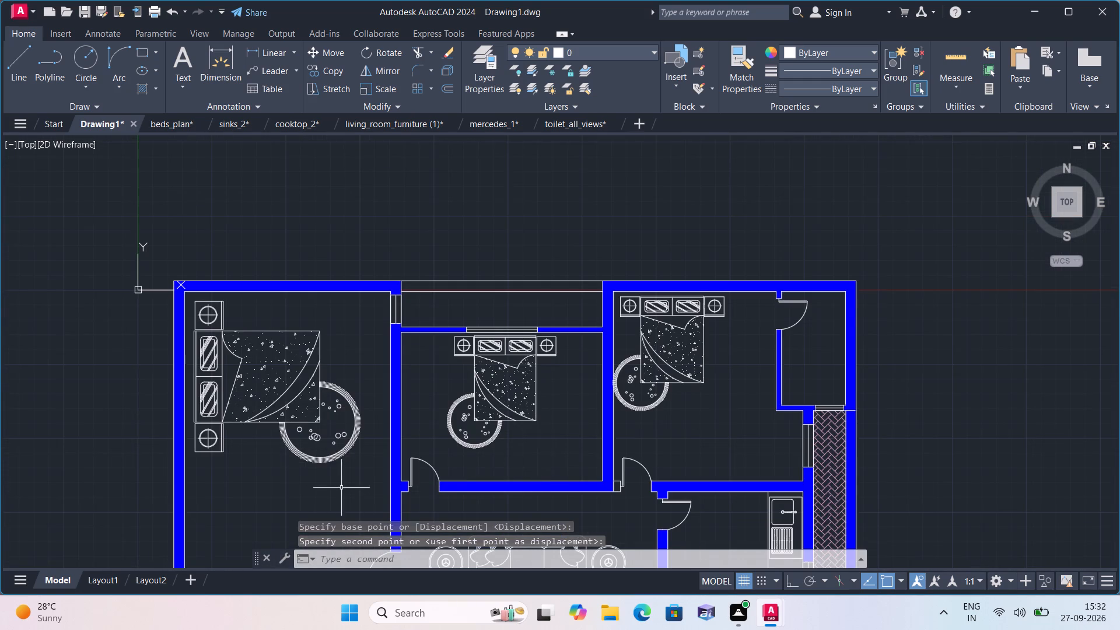
pyautogui.moveTo(320, 486); pyautogui.dragTo(429, 300, button='middle')
pyautogui.scroll(-1, 461, 306)
pyautogui.moveTo(429, 465); pyautogui.dragTo(446, 440, button='middle')
pyautogui.scroll(1, 454, 440)
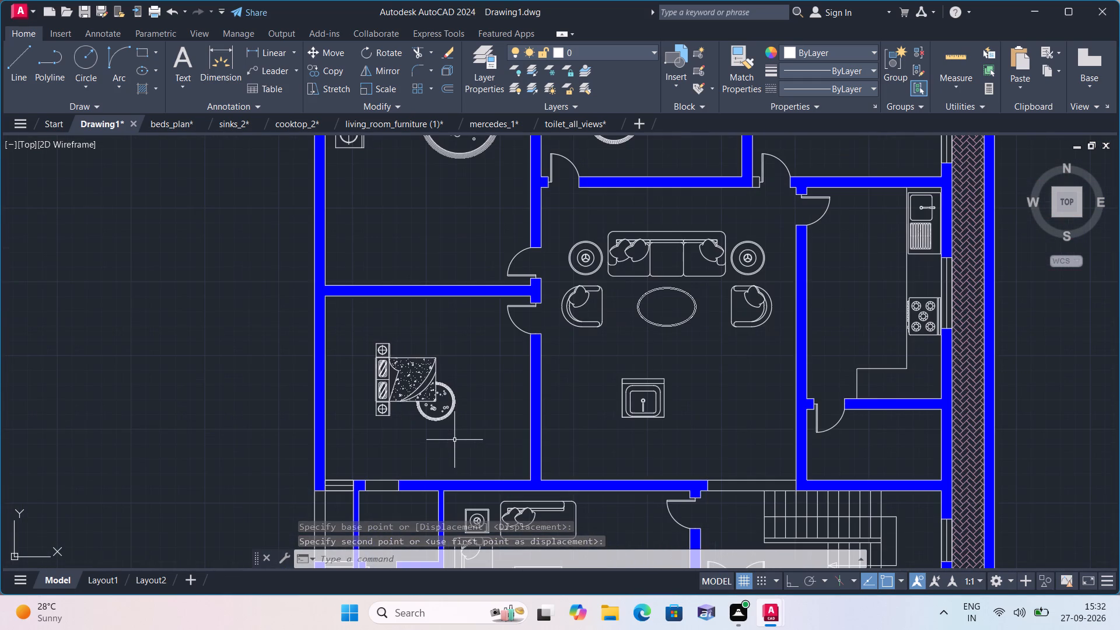
pyautogui.moveTo(471, 448); pyautogui.dragTo(464, 435)
pyautogui.click(367, 336)
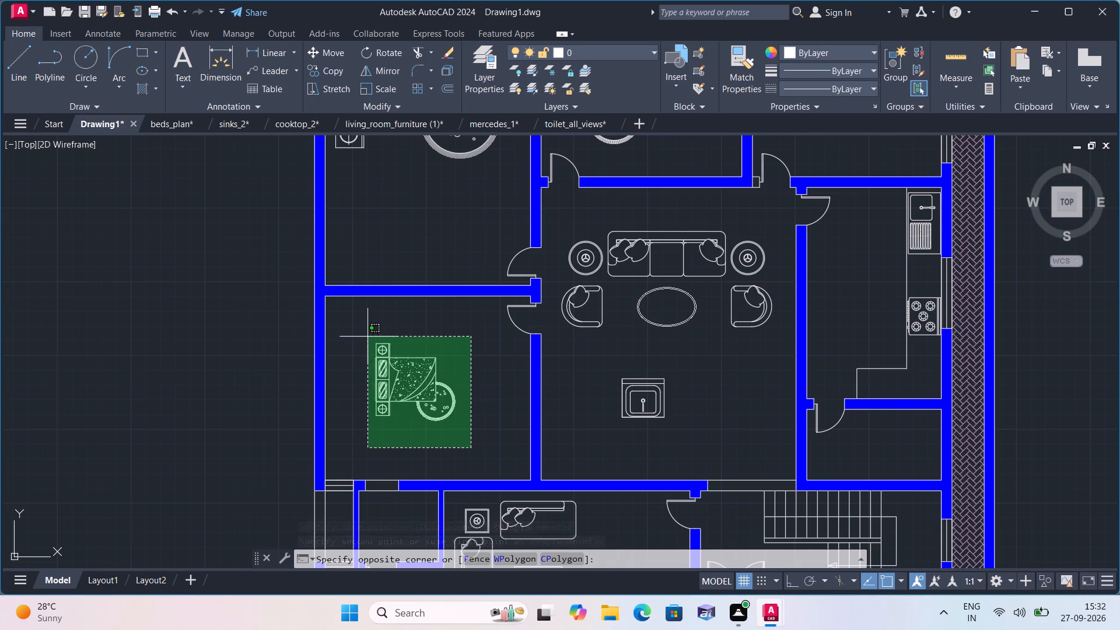
pyautogui.click(383, 89)
pyautogui.click(388, 367)
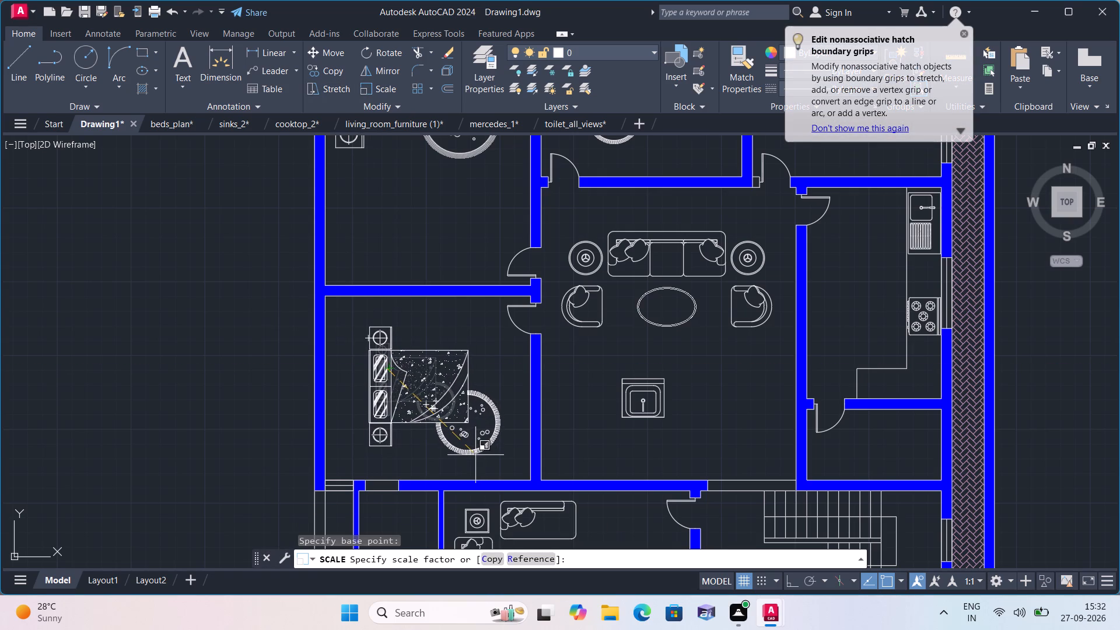
pyautogui.click(475, 455)
# Move the enlarged bed set in the lower west bedroom west so its headboard sits near the west wall.
pyautogui.click(505, 466)
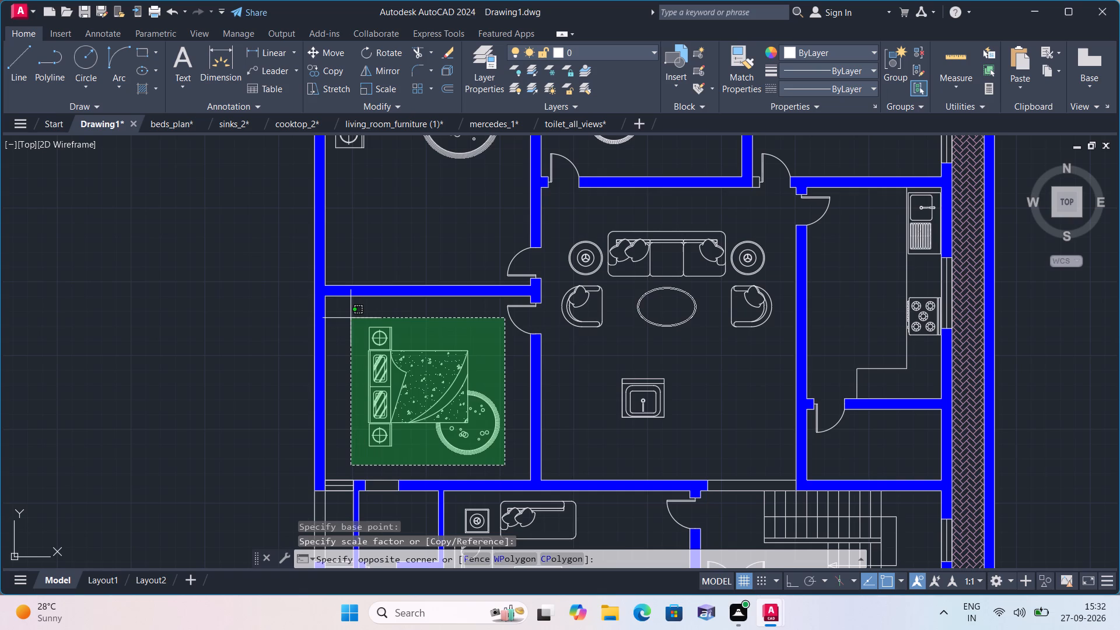
pyautogui.click(350, 317)
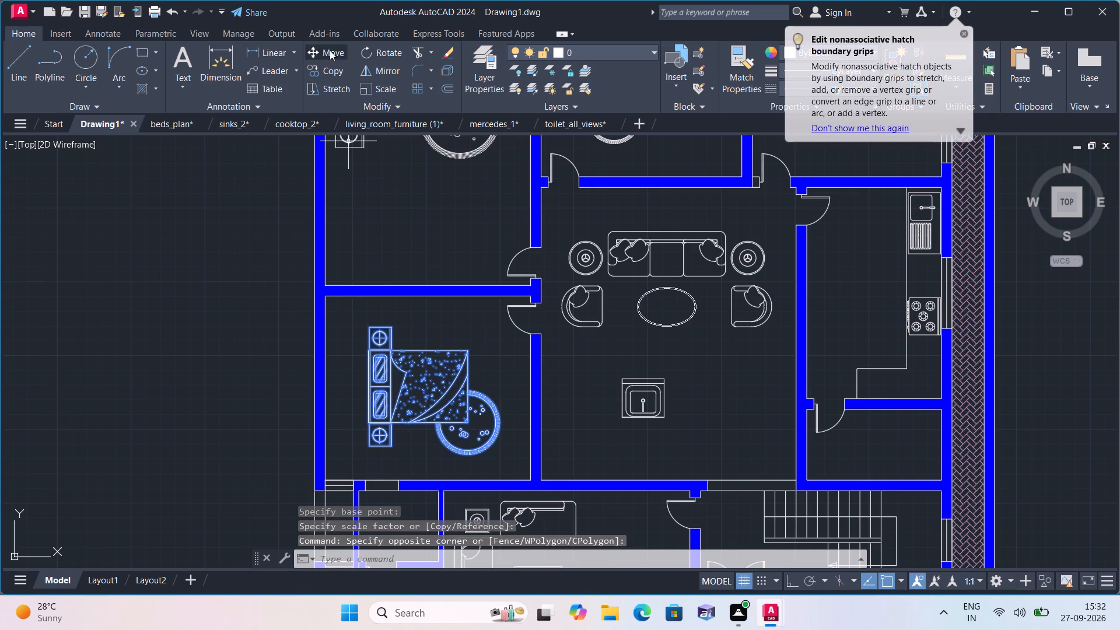
pyautogui.click(332, 52)
pyautogui.click(412, 380)
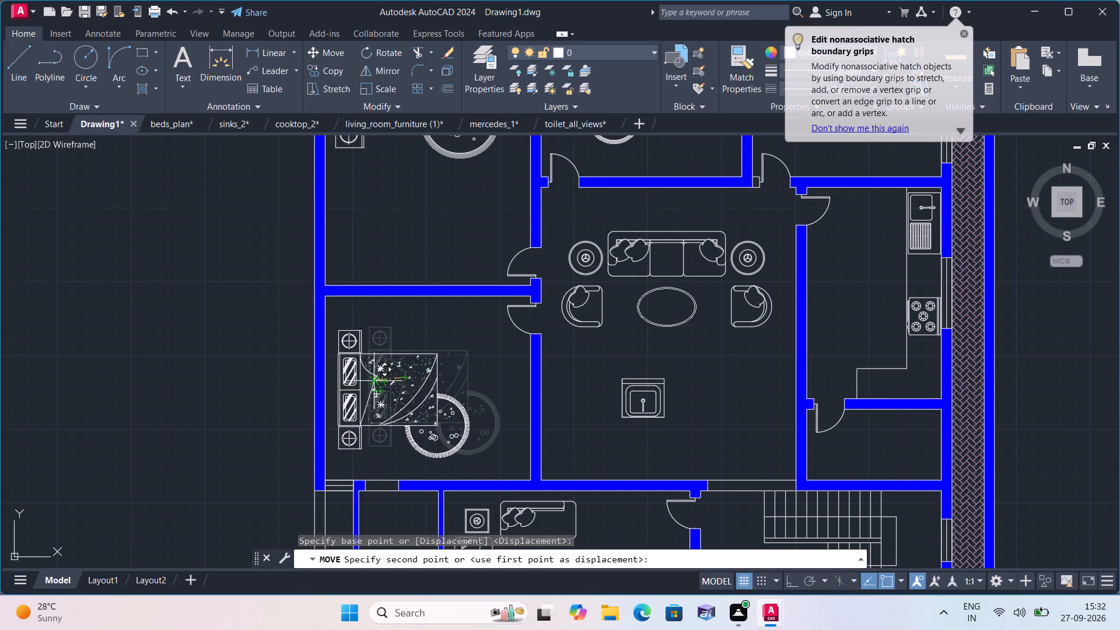
pyautogui.click(367, 372)
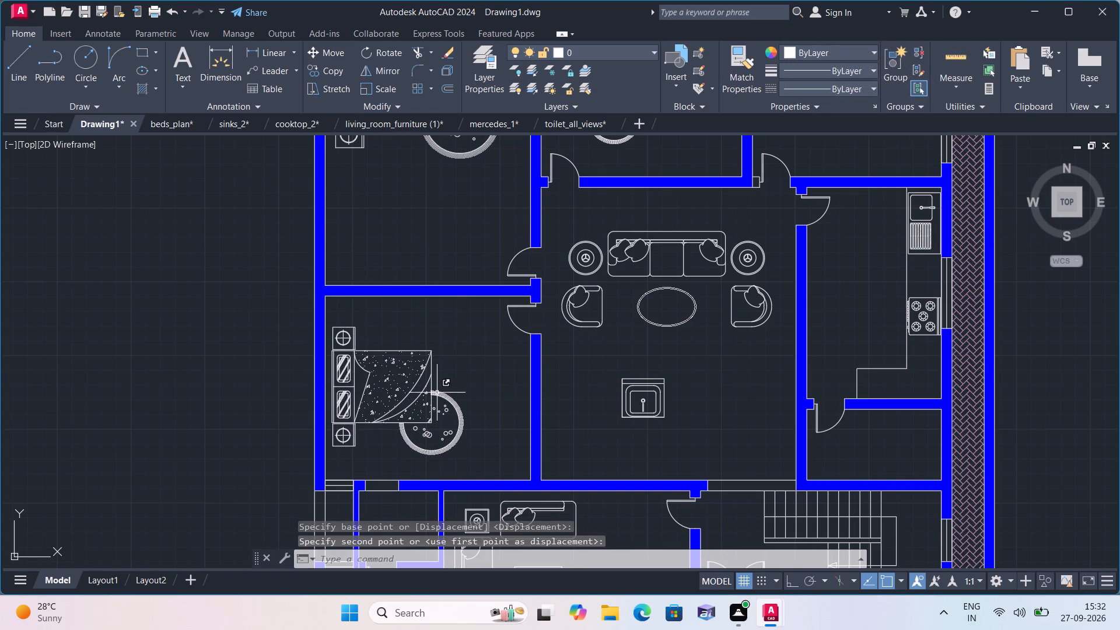
# Scale down the spare sink standing below the oval table in the central living room.
pyautogui.scroll(-1, 604, 372)
pyautogui.moveTo(604, 372); pyautogui.dragTo(490, 383, button='middle')
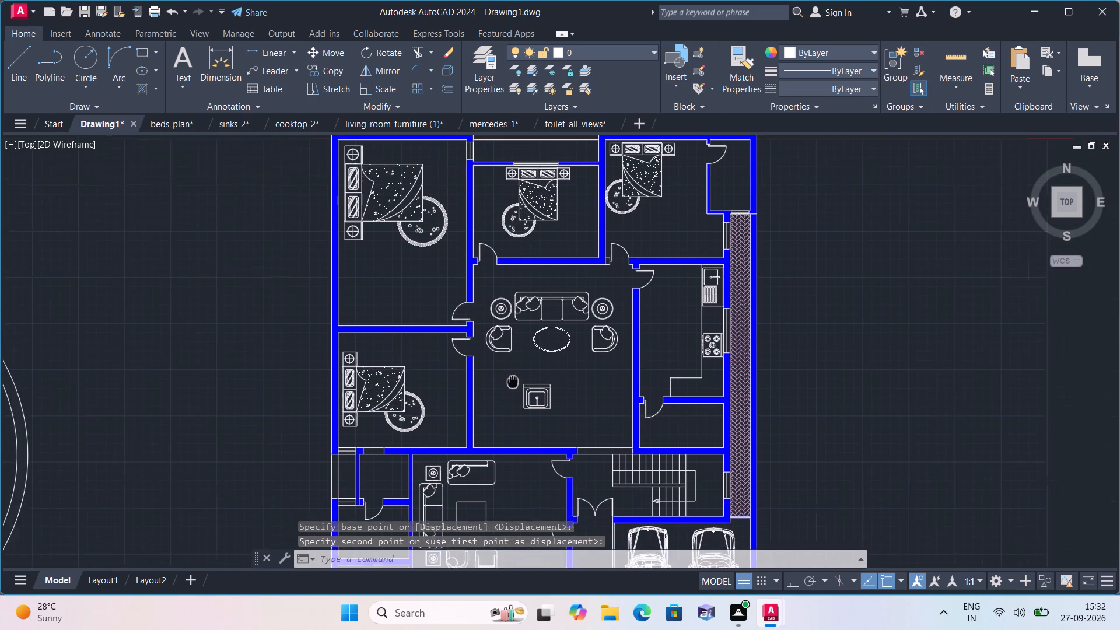
pyautogui.moveTo(490, 383); pyautogui.dragTo(484, 383, button='middle')
pyautogui.scroll(1, 545, 365)
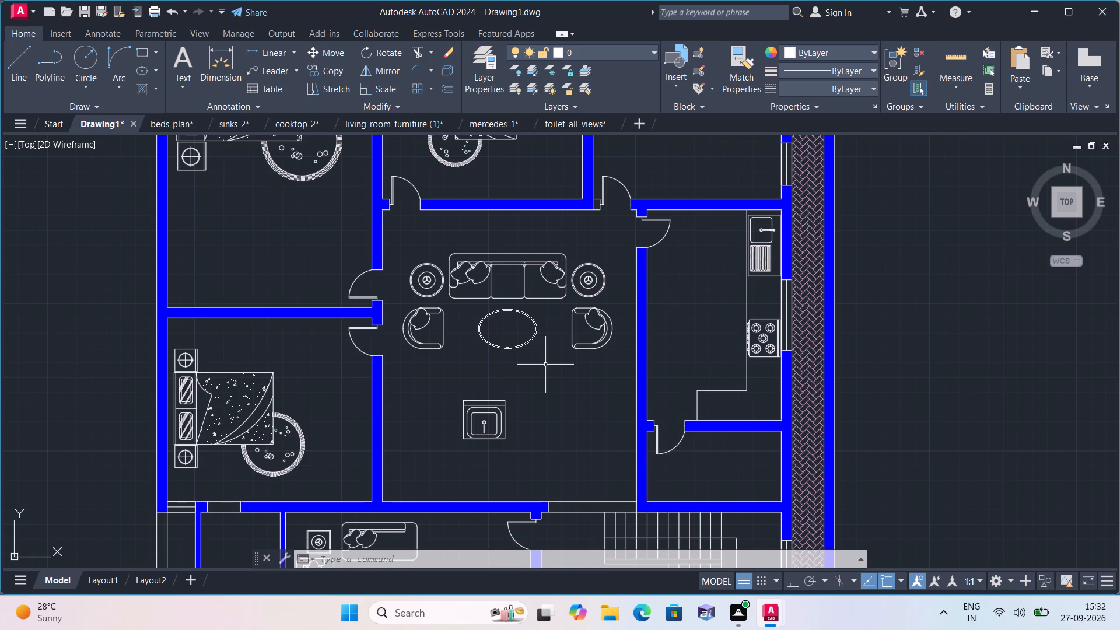
pyautogui.scroll(-1, 545, 365)
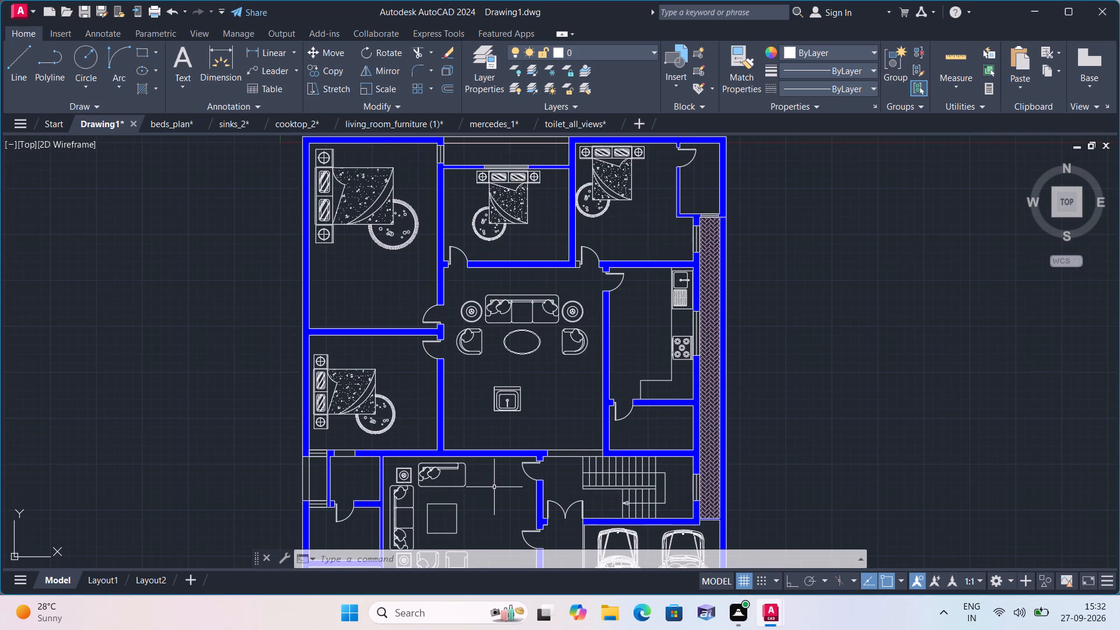
pyautogui.moveTo(494, 487); pyautogui.dragTo(478, 398, button='middle')
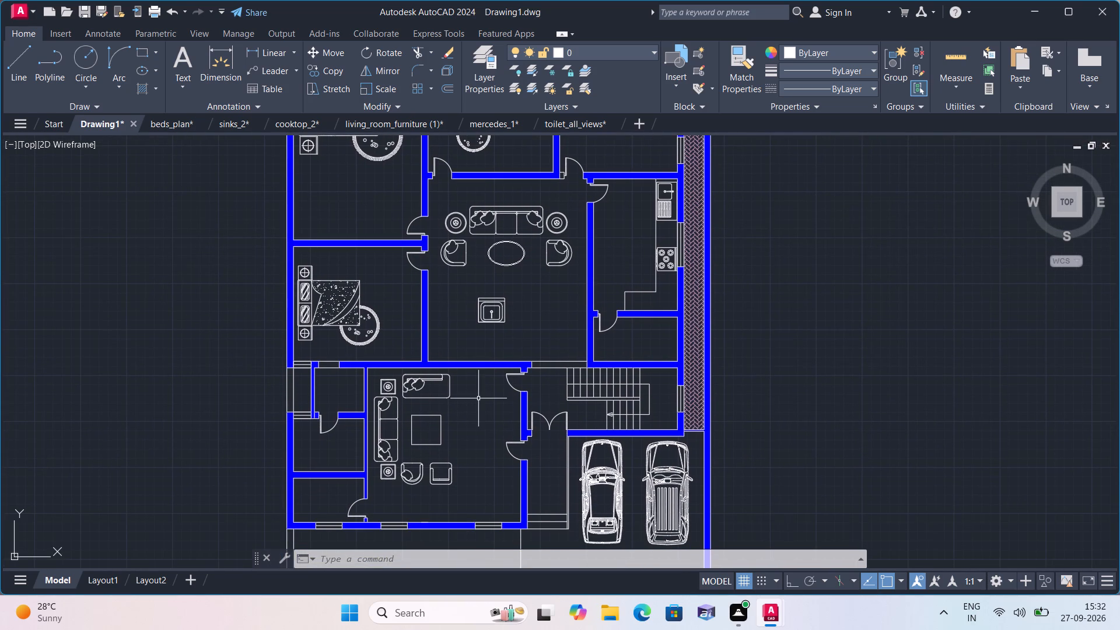
pyautogui.moveTo(530, 485); pyautogui.dragTo(528, 441, button='middle')
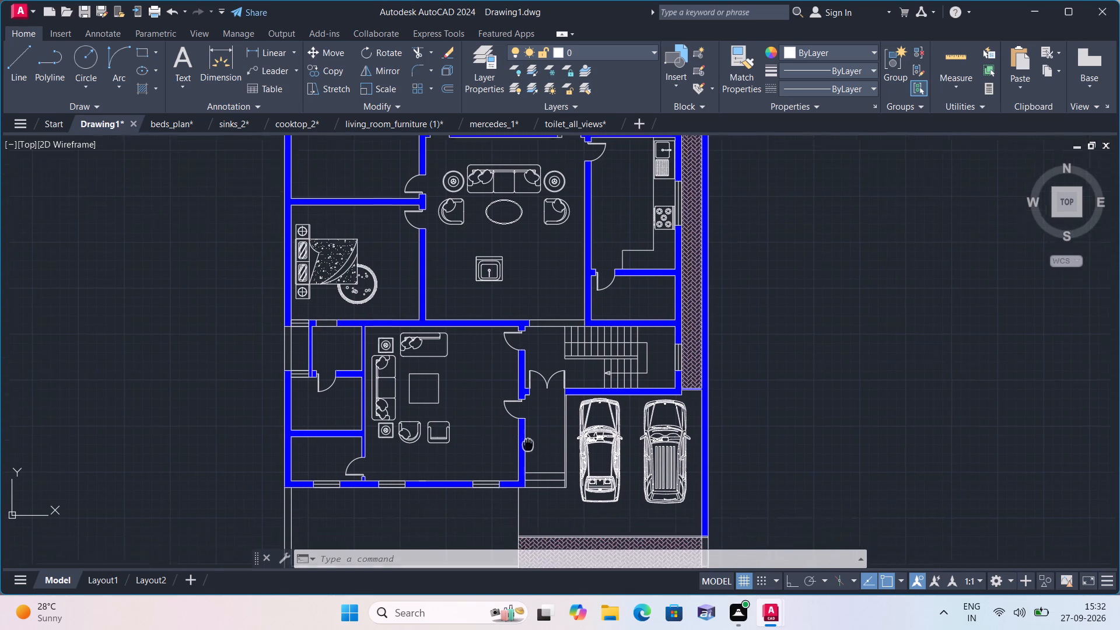
pyautogui.moveTo(528, 441); pyautogui.dragTo(531, 429, button='middle')
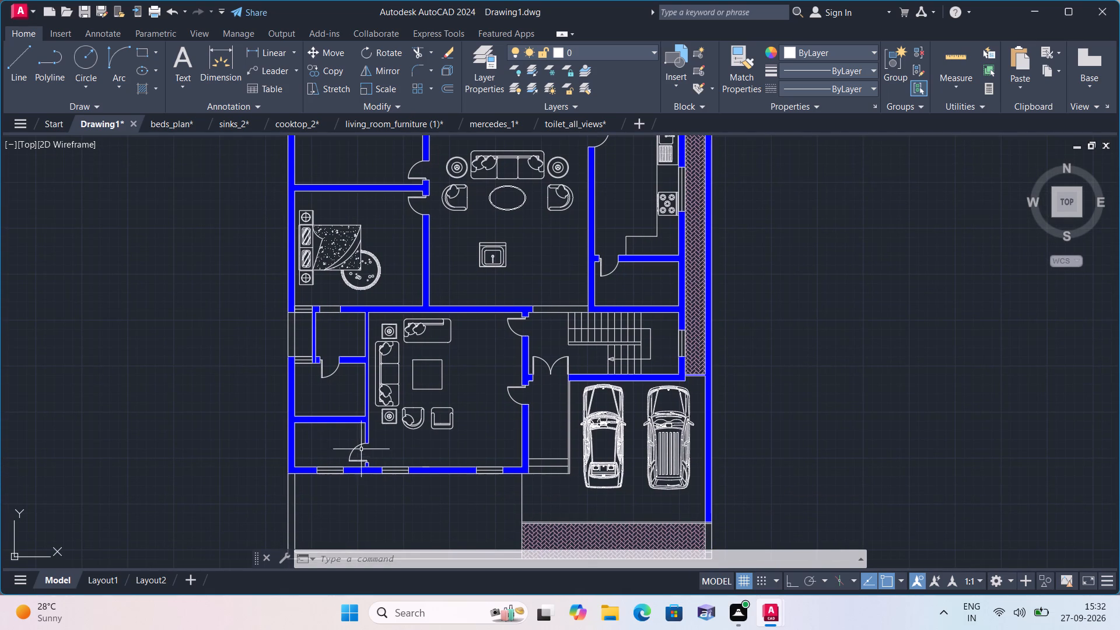
pyautogui.click(499, 267)
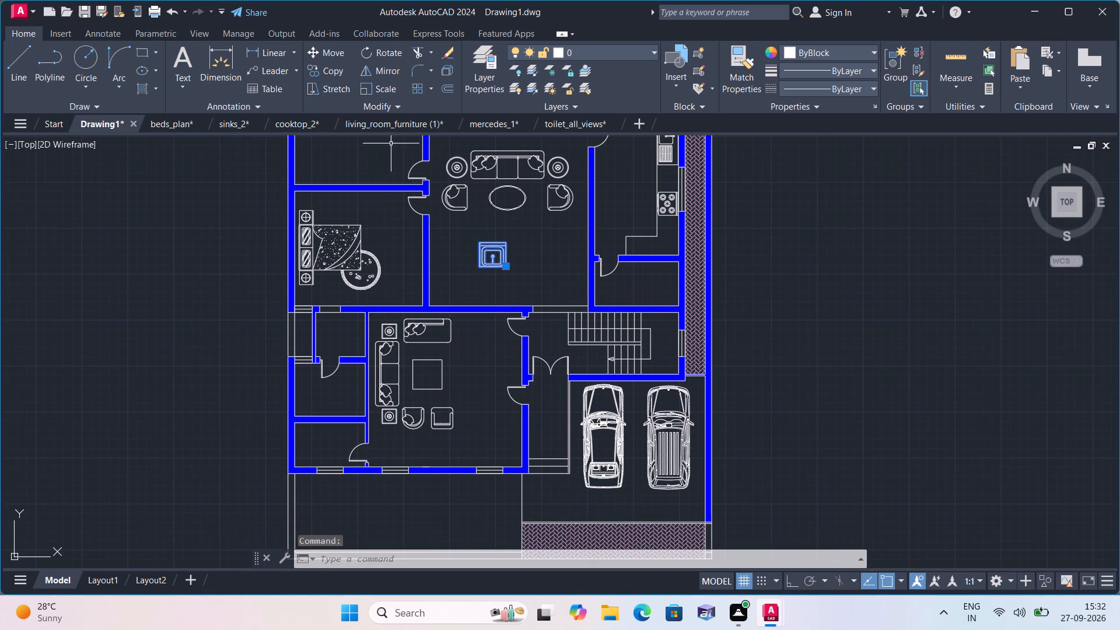
pyautogui.click(383, 89)
pyautogui.click(488, 251)
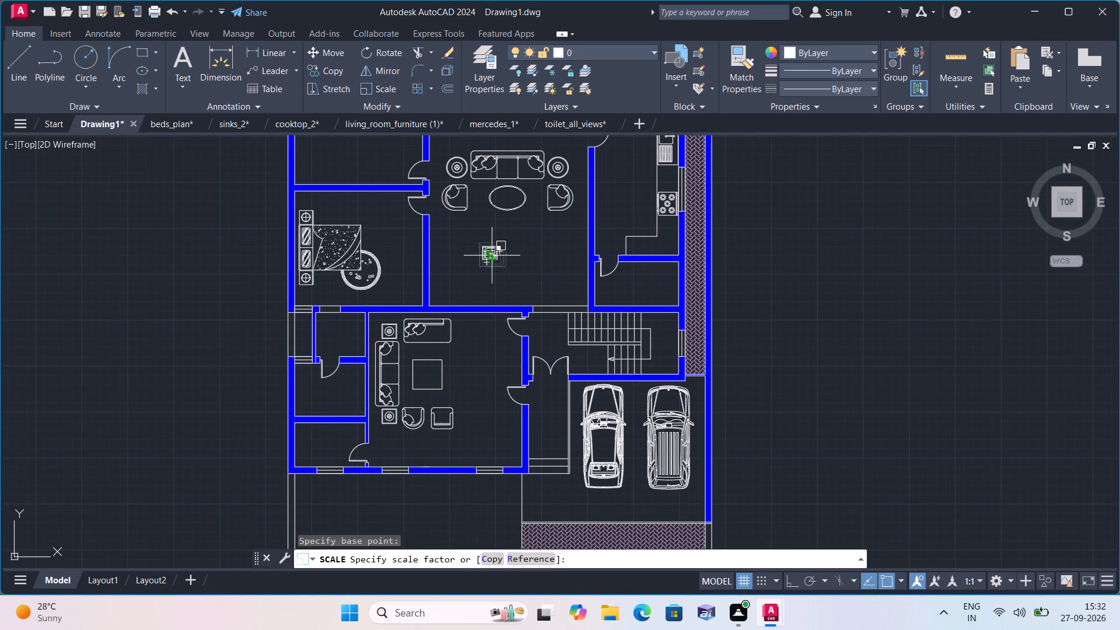
pyautogui.click(494, 259)
# Move the reduced sink into the northeast corner of the small southwest room, above its door.
pyautogui.click(494, 259)
pyautogui.click(494, 259)
pyautogui.click(494, 259)
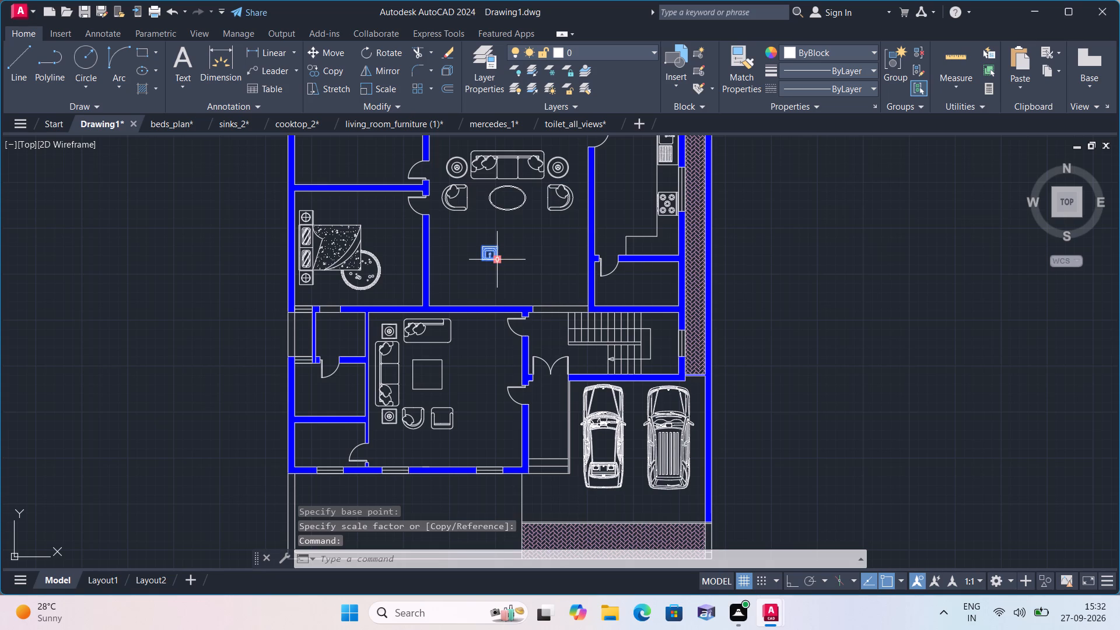
pyautogui.moveTo(341, 436); pyautogui.dragTo(437, 438, button='middle')
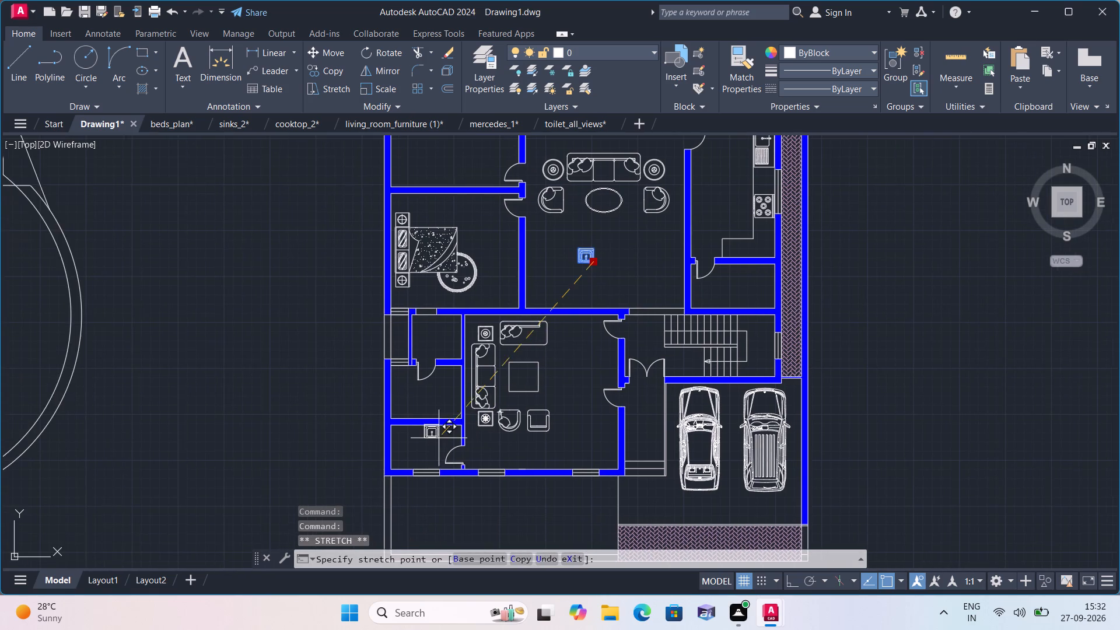
pyautogui.scroll(2, 440, 440)
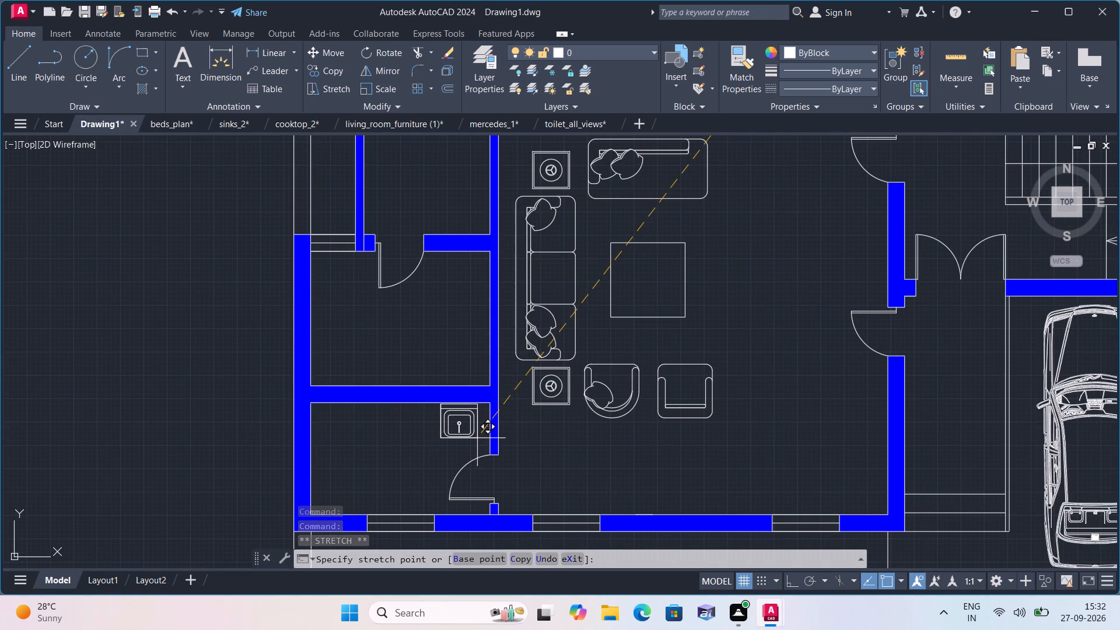
pyautogui.click(477, 438)
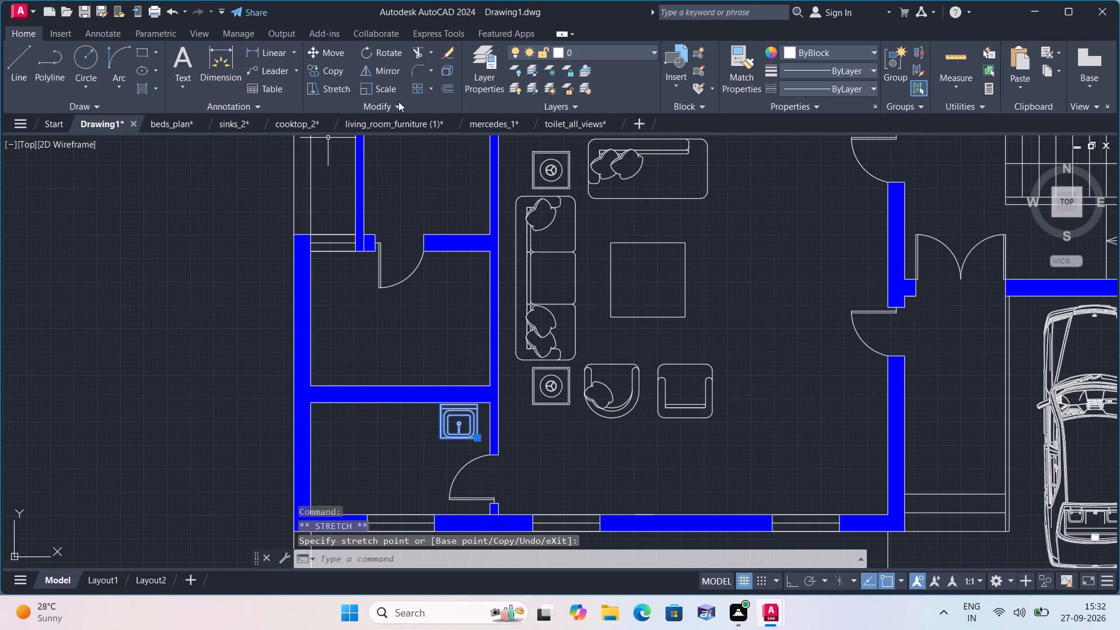
# Mirror the southwest room's sink across its north wall into the adjoining room, keeping the original.
pyautogui.click(384, 68)
pyautogui.click(796, 585)
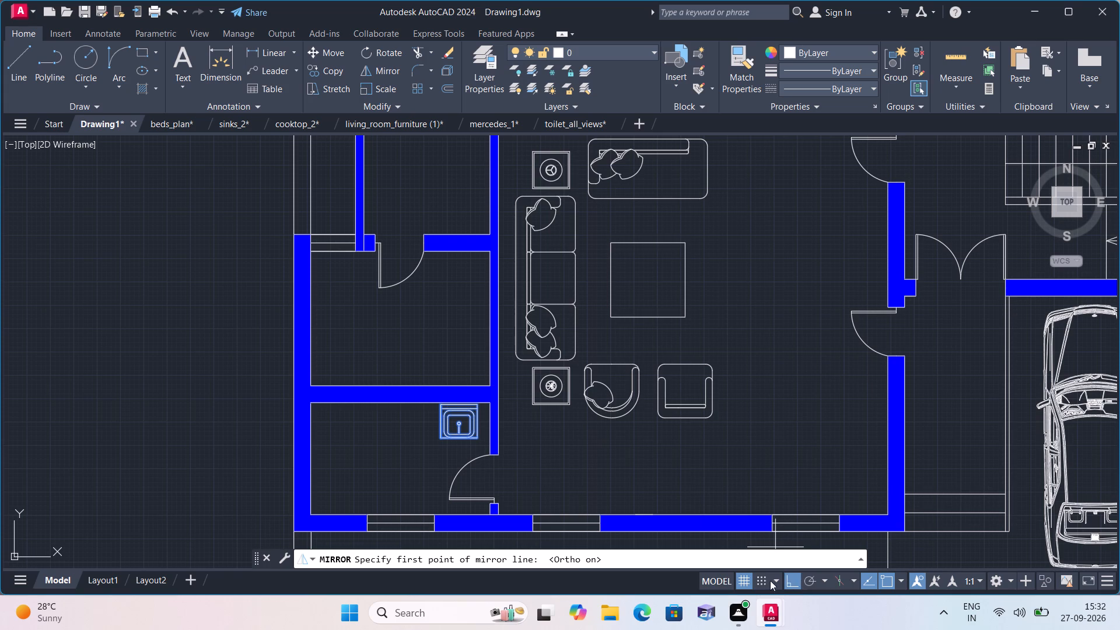
pyautogui.click(463, 394)
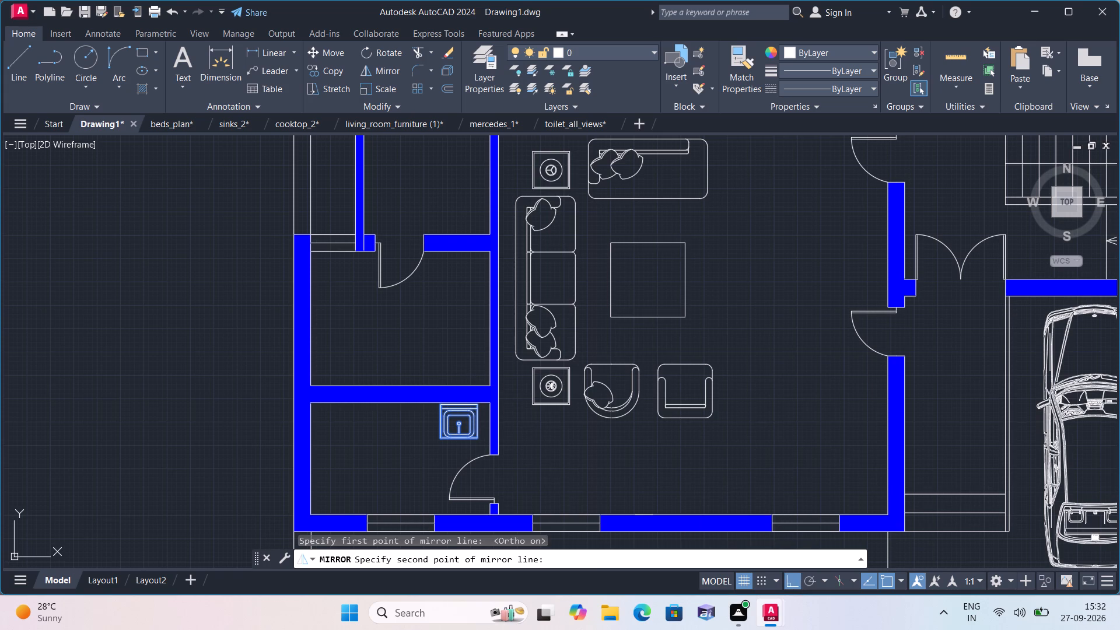
pyautogui.click(512, 396)
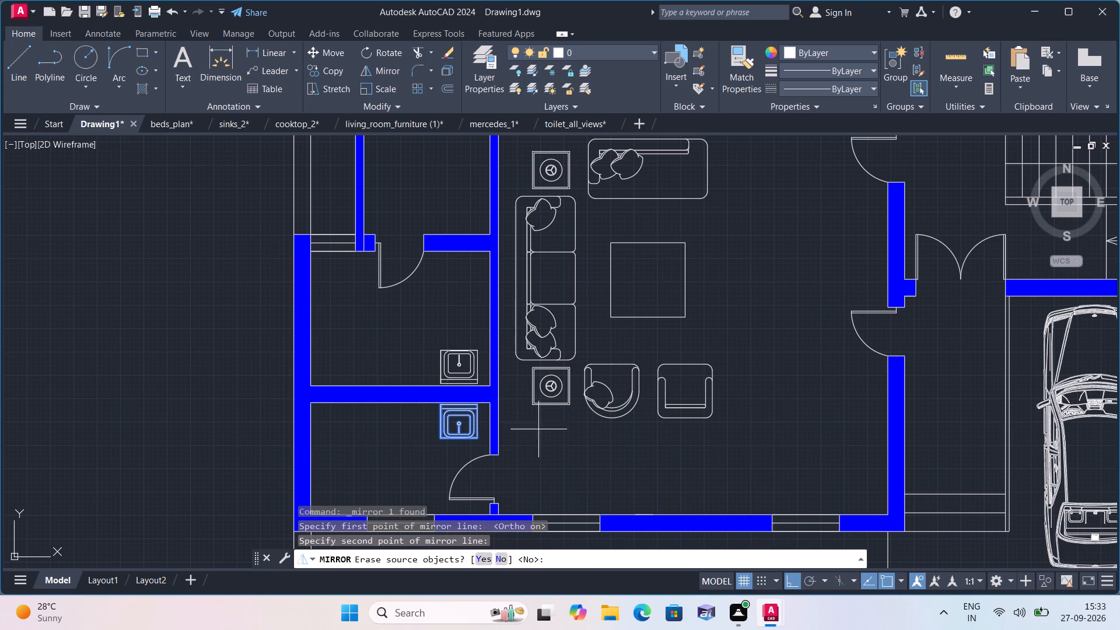
pyautogui.click(496, 556)
# Copy the mirrored sink to the open space east of the floor plan, level with the parked cars.
pyautogui.scroll(2, 445, 372)
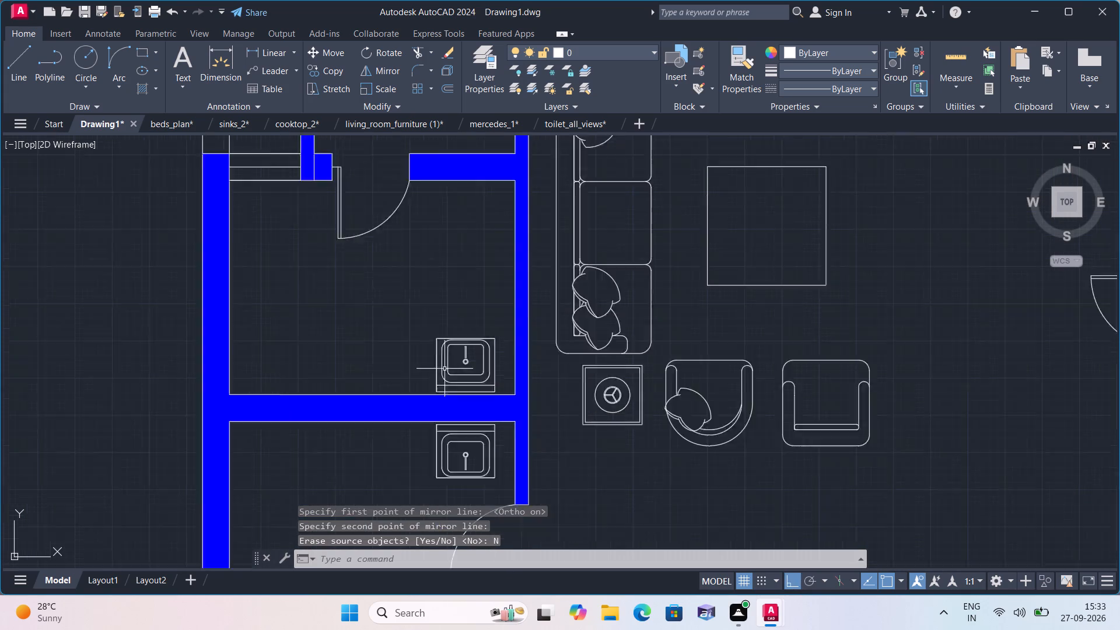
pyautogui.scroll(1, 444, 369)
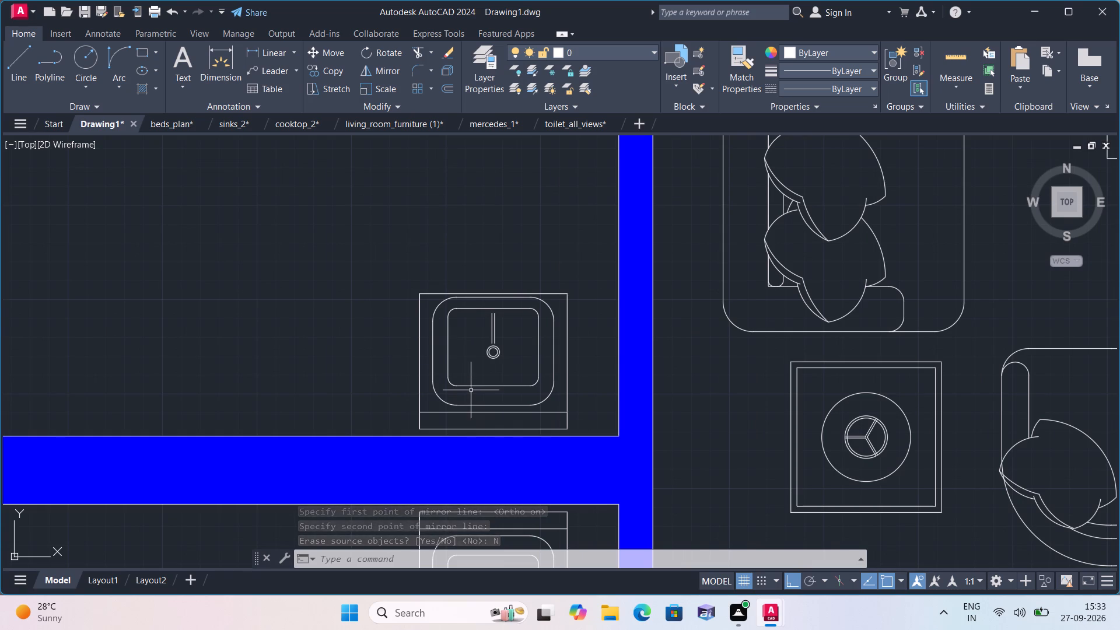
pyautogui.click(471, 387)
pyautogui.click(335, 70)
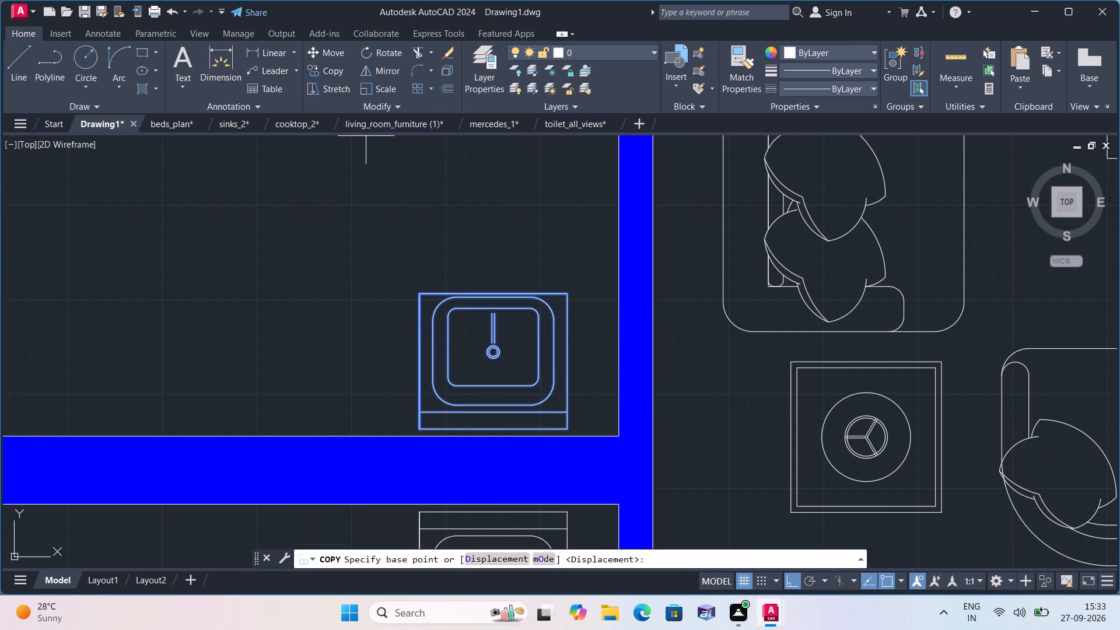
pyautogui.click(477, 330)
pyautogui.scroll(-3, 481, 268)
pyautogui.moveTo(478, 255); pyautogui.dragTo(352, 420, button='middle')
pyautogui.scroll(-2, 386, 399)
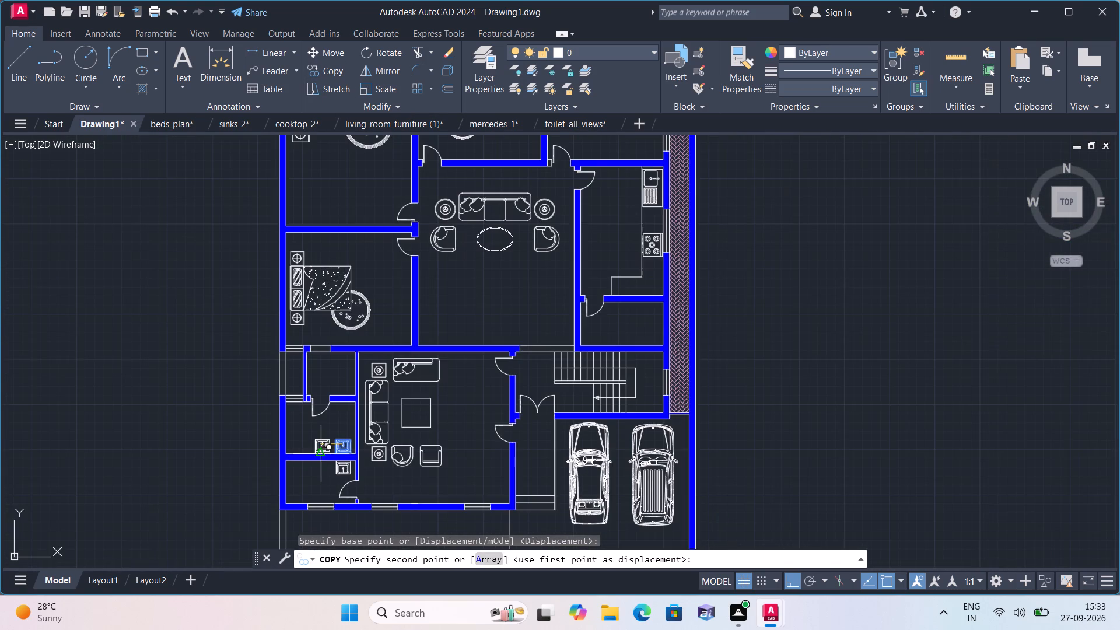
pyautogui.click(799, 331)
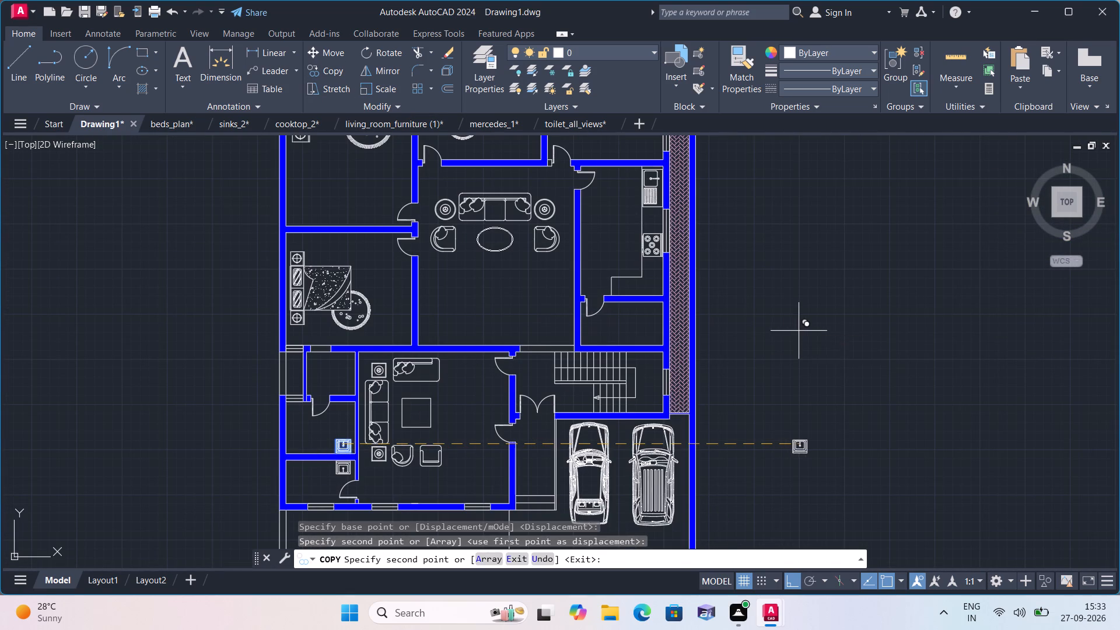
pyautogui.click(792, 580)
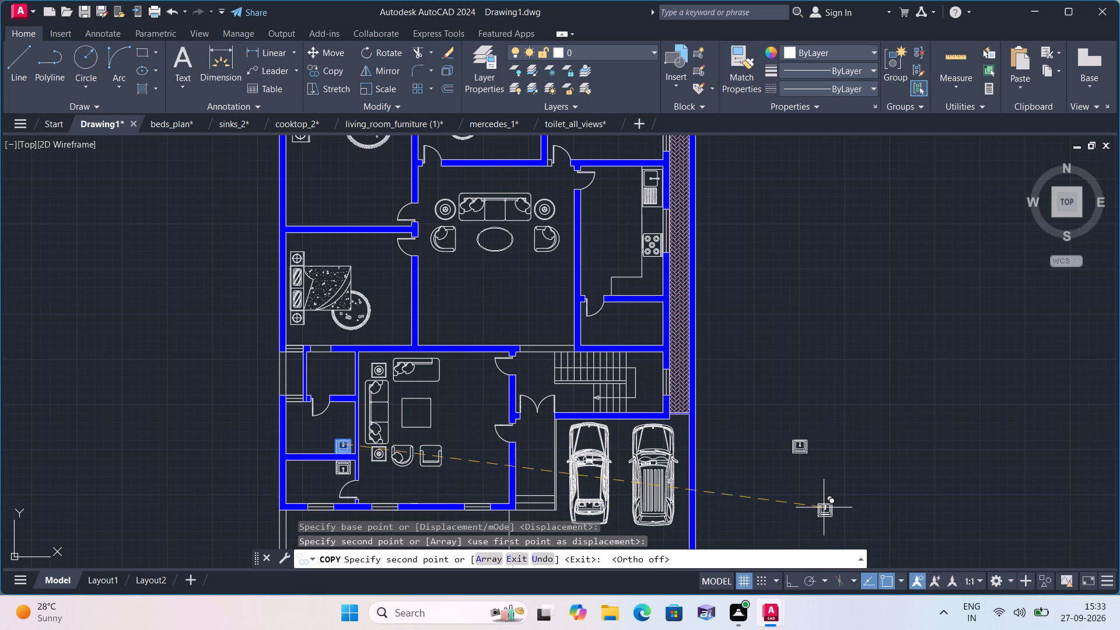
pyautogui.press('Escape')
# Rotate the sink copy outside the plan 90° counterclockwise so its back edge faces east.
pyautogui.moveTo(827, 502); pyautogui.dragTo(820, 482)
pyautogui.click(783, 409)
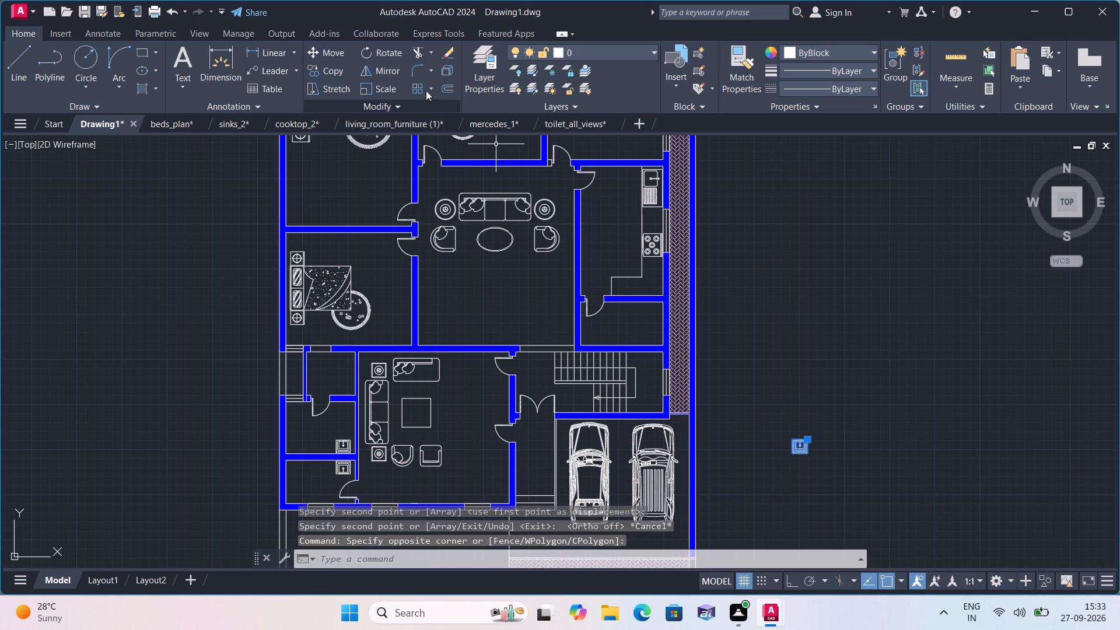
pyautogui.click(392, 49)
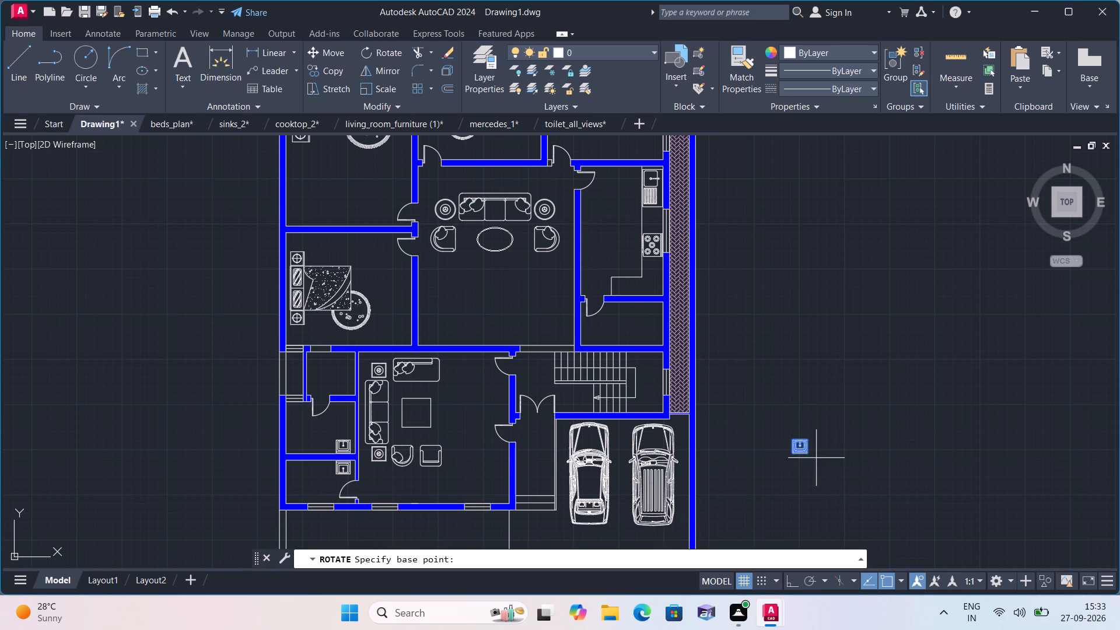
pyautogui.press('F8')
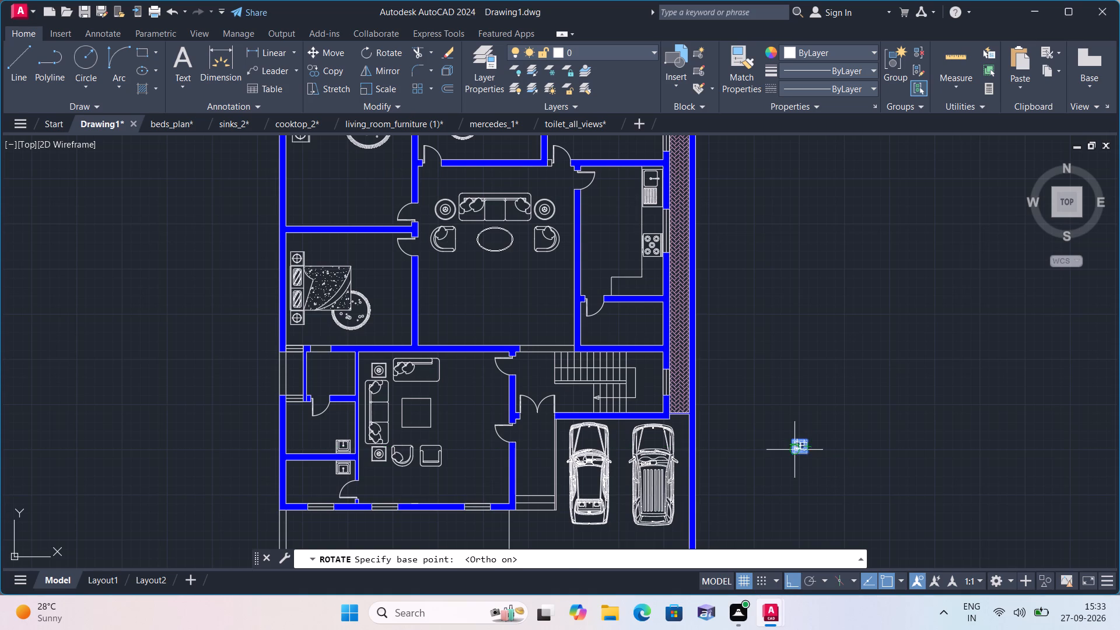
pyautogui.click(793, 450)
pyautogui.click(811, 384)
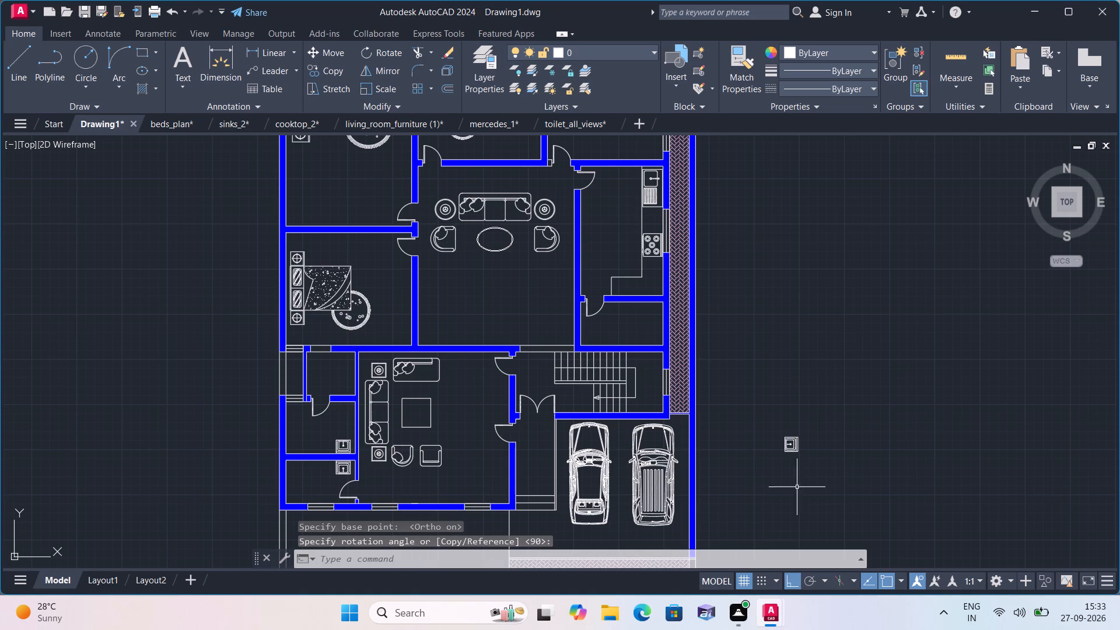
# Rotate the lower oversized toilet west of the plan 90° counterclockwise so its tank end faces west.
pyautogui.scroll(1, 393, 496)
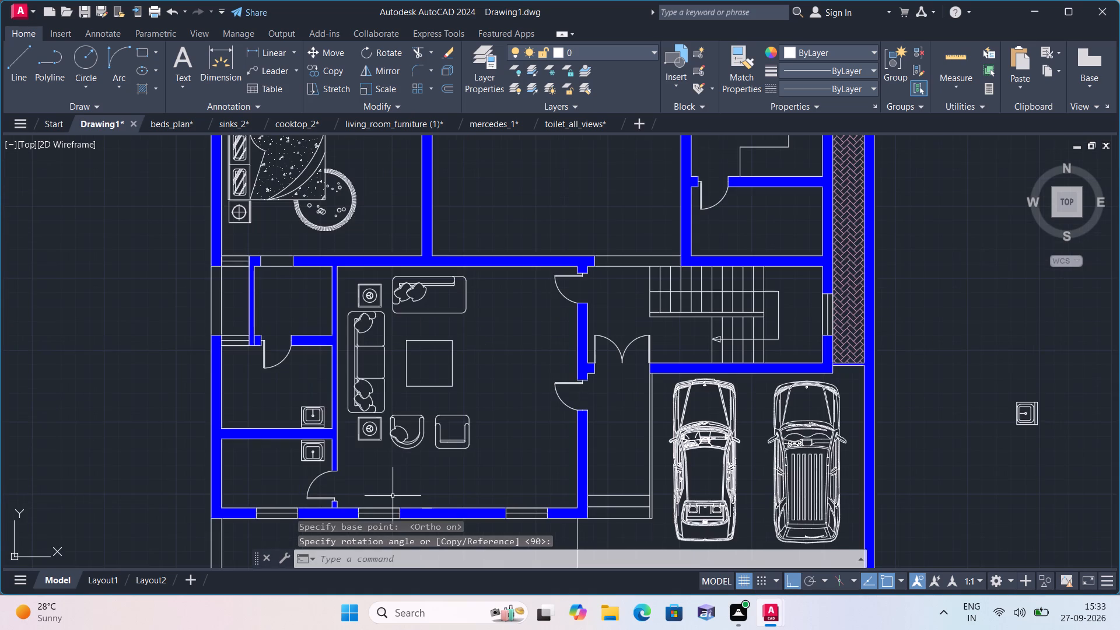
pyautogui.scroll(-1, 393, 496)
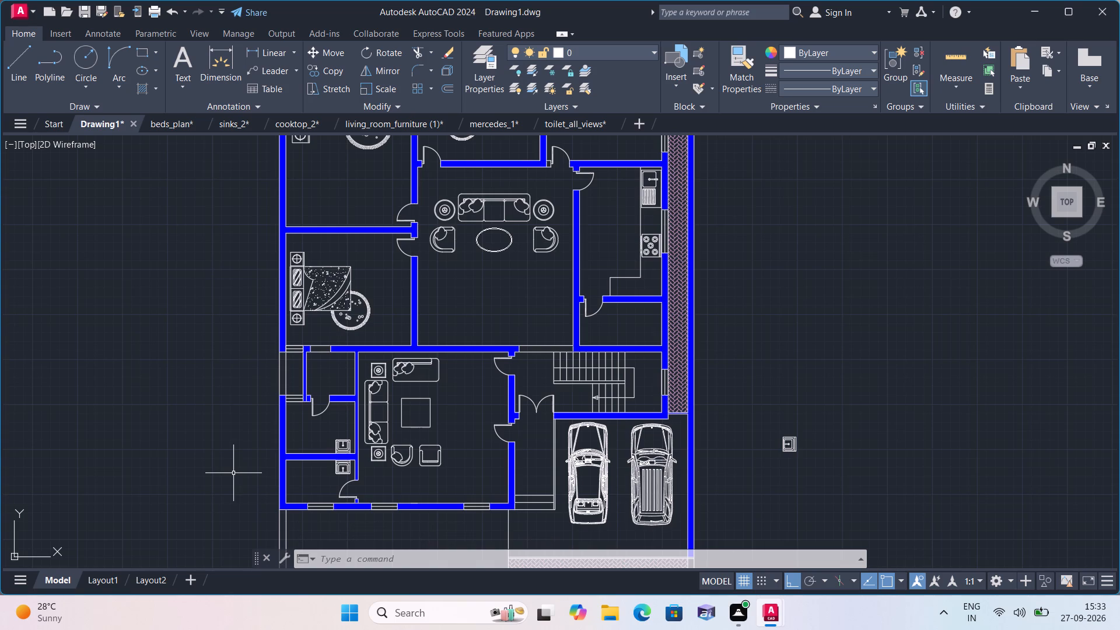
pyautogui.scroll(-2, 231, 491)
pyautogui.moveTo(182, 457); pyautogui.dragTo(259, 444, button='middle')
pyautogui.click(251, 488)
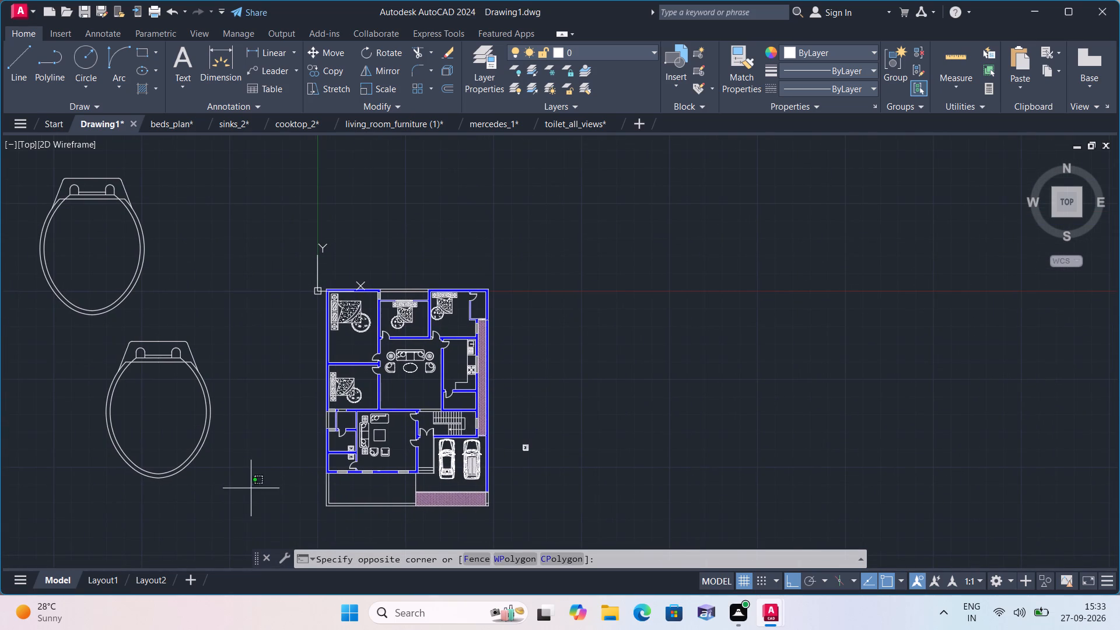
pyautogui.click(101, 336)
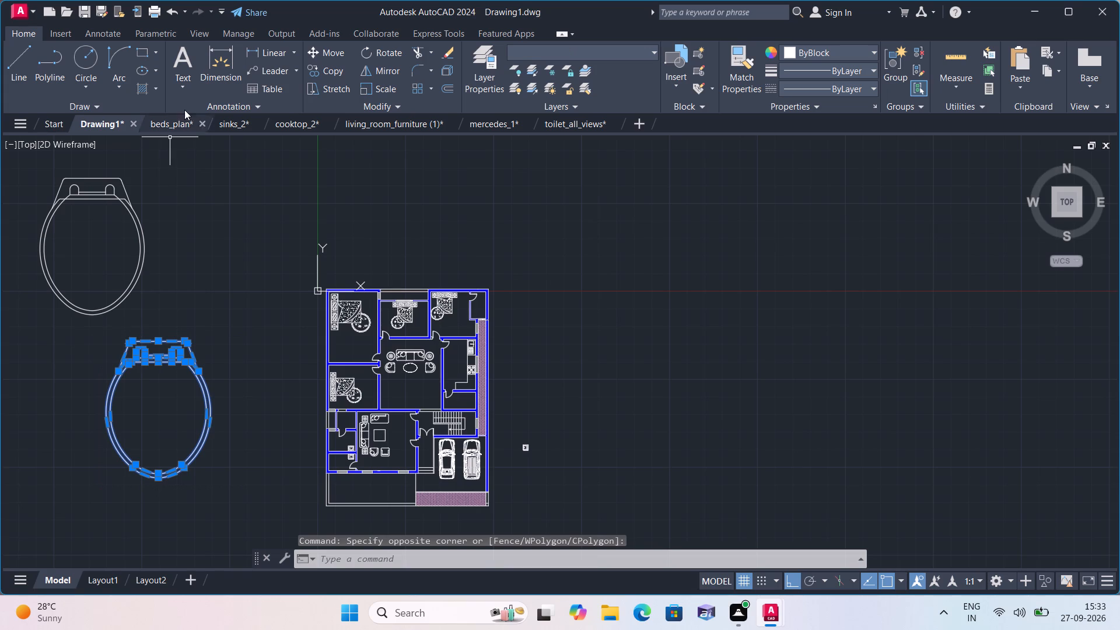
pyautogui.click(391, 52)
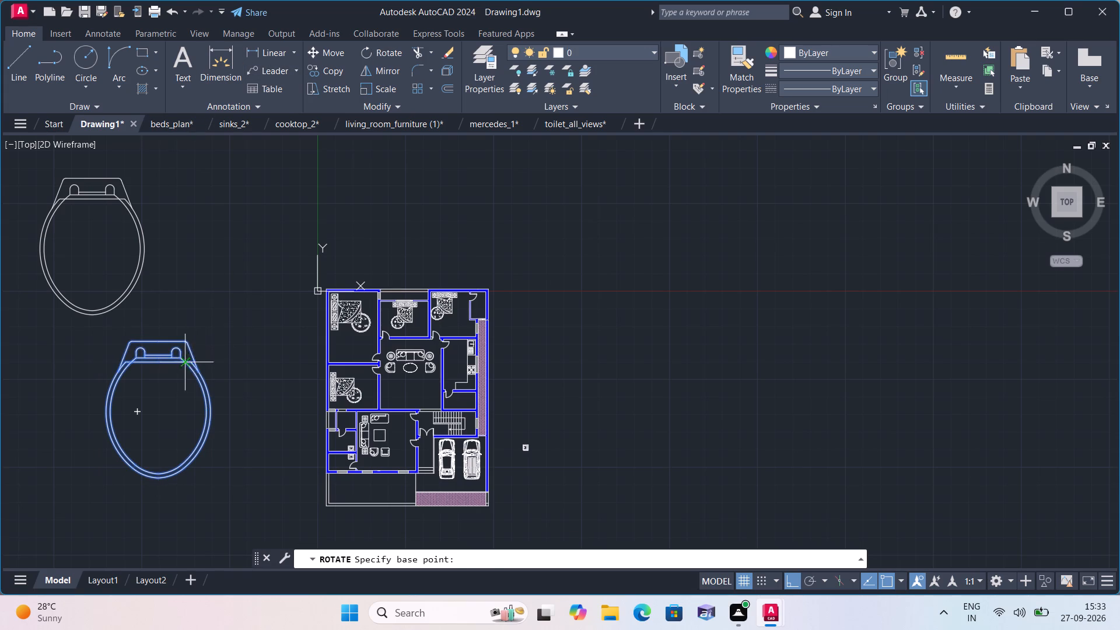
pyautogui.click(185, 365)
pyautogui.click(218, 259)
# Mirror the upper oversized toilet about a horizontal line just above it, erasing the source so its tank faces south.
pyautogui.click(206, 297)
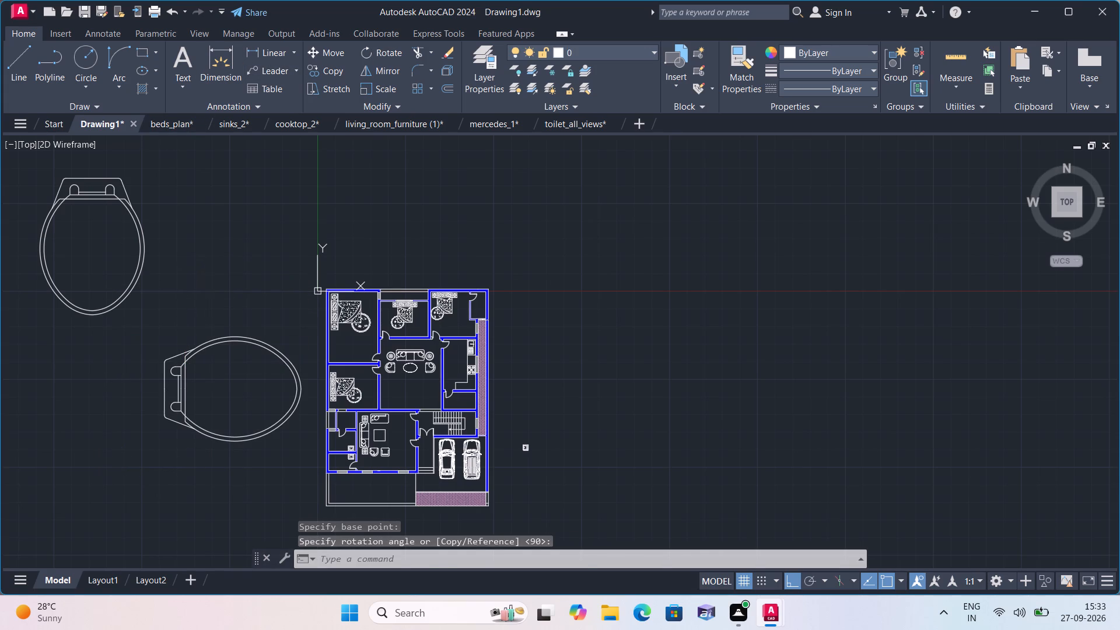
pyautogui.click(22, 181)
pyautogui.moveTo(85, 364); pyautogui.dragTo(110, 409, button='middle')
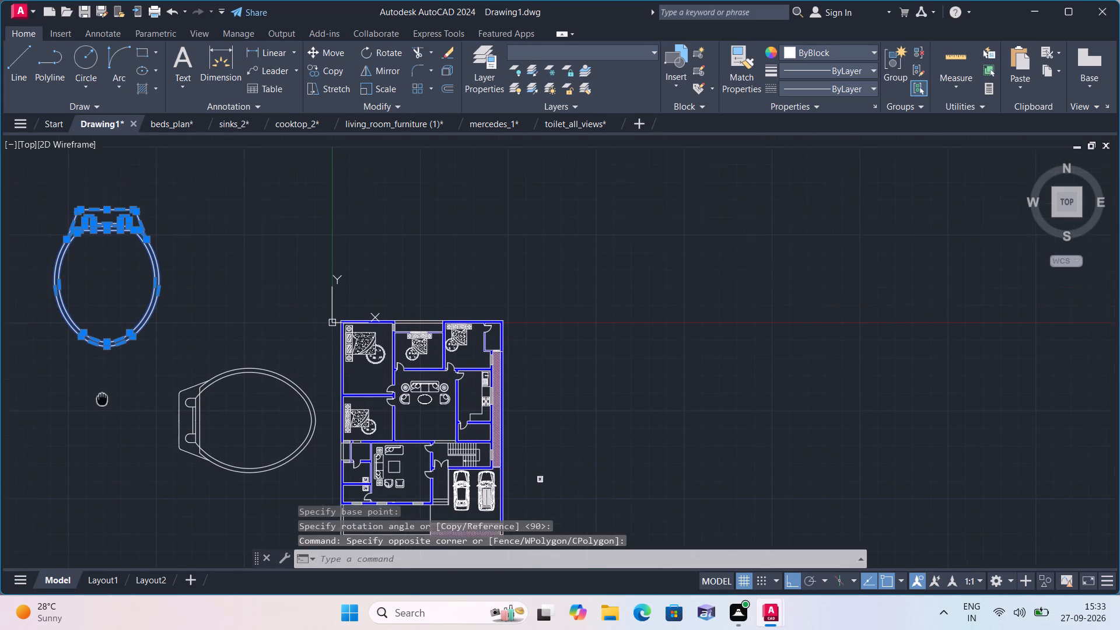
pyautogui.moveTo(110, 409); pyautogui.dragTo(128, 432, button='middle')
pyautogui.click(382, 71)
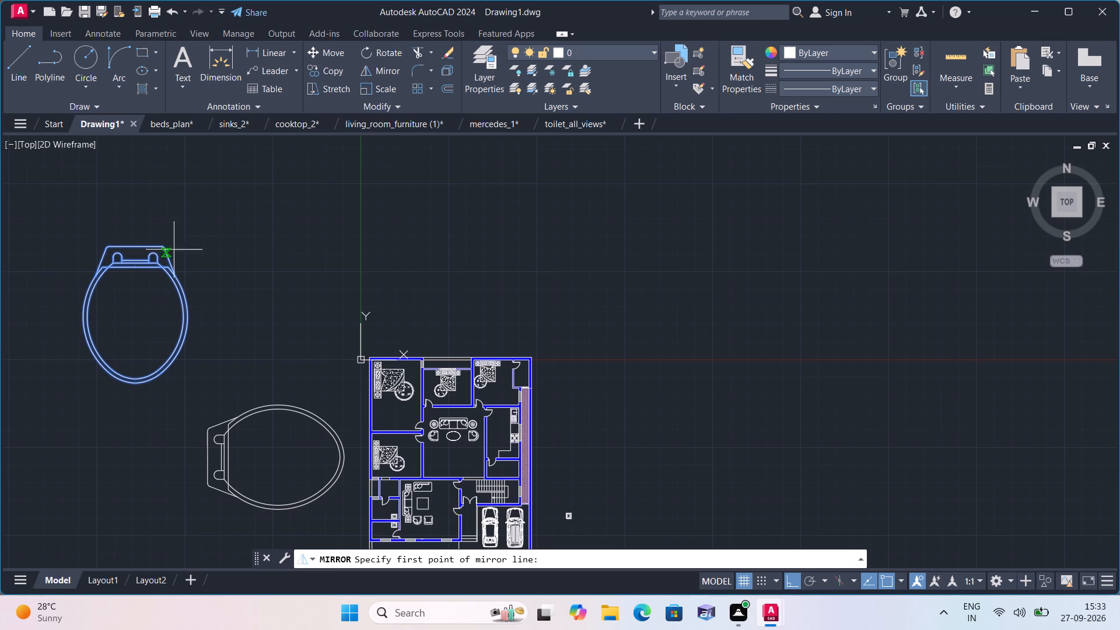
pyautogui.moveTo(79, 226); pyautogui.dragTo(113, 231)
pyautogui.click(356, 235)
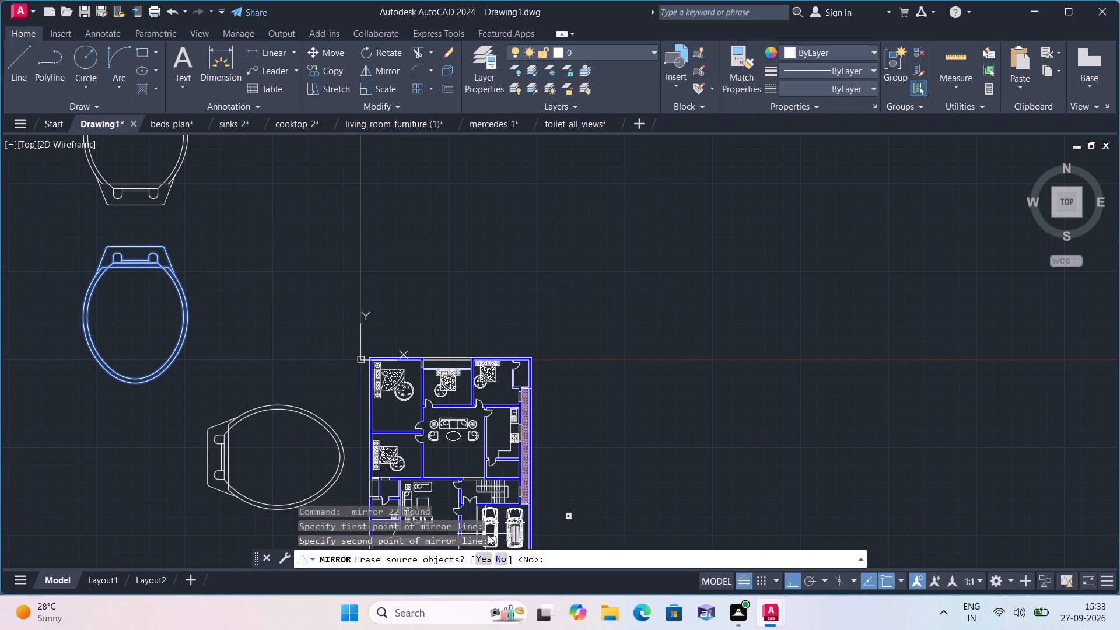
pyautogui.click(487, 558)
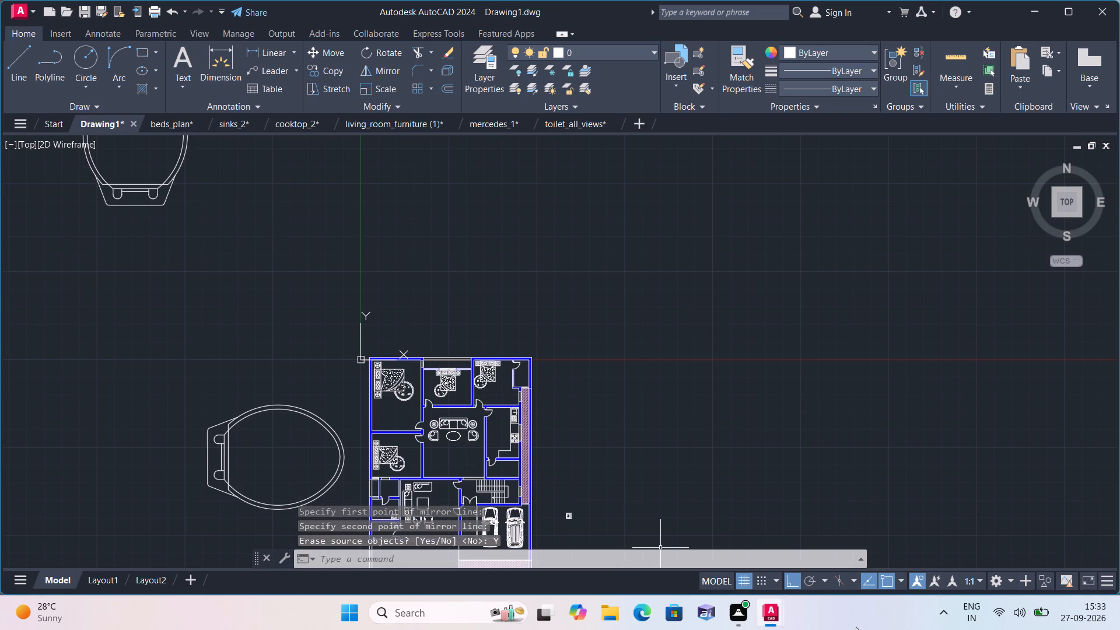
# Move the rotated sink from outside the plan into the northeast corner of the small room beside the northeast bedroom.
pyautogui.click(791, 578)
pyautogui.scroll(2, 536, 519)
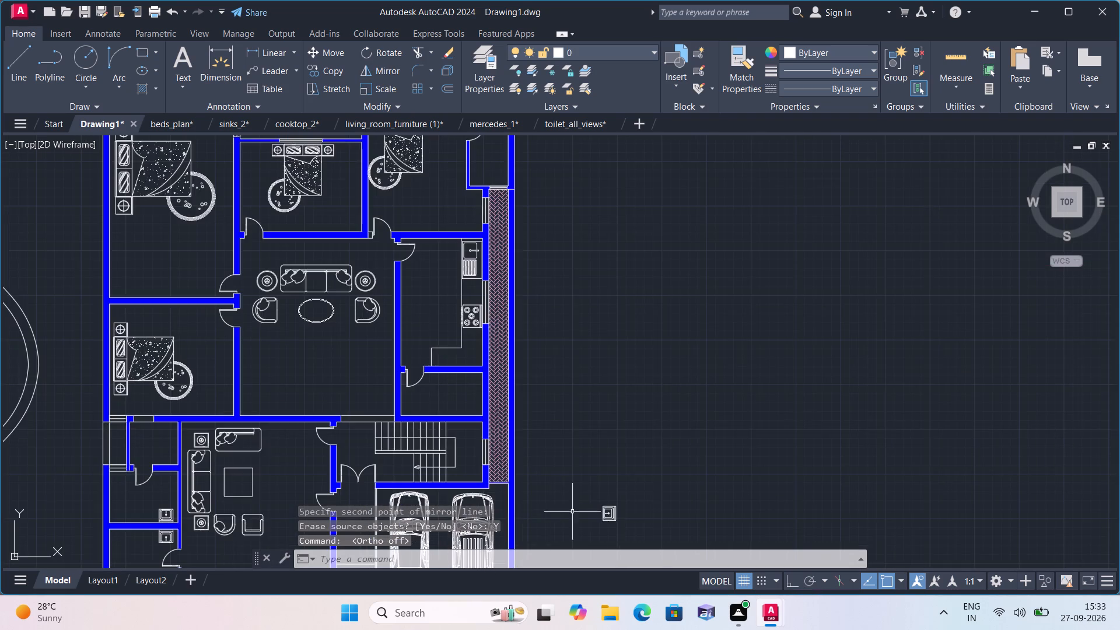
pyautogui.scroll(2, 621, 519)
pyautogui.click(590, 512)
pyautogui.click(597, 530)
pyautogui.click(597, 521)
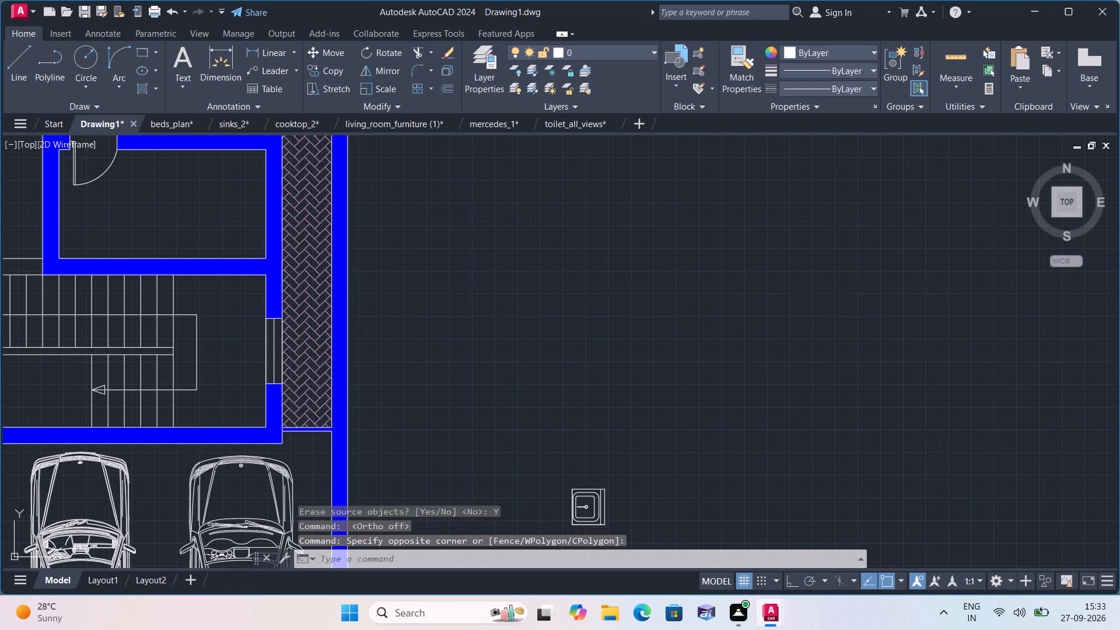
pyautogui.click(573, 489)
pyautogui.scroll(-2, 549, 445)
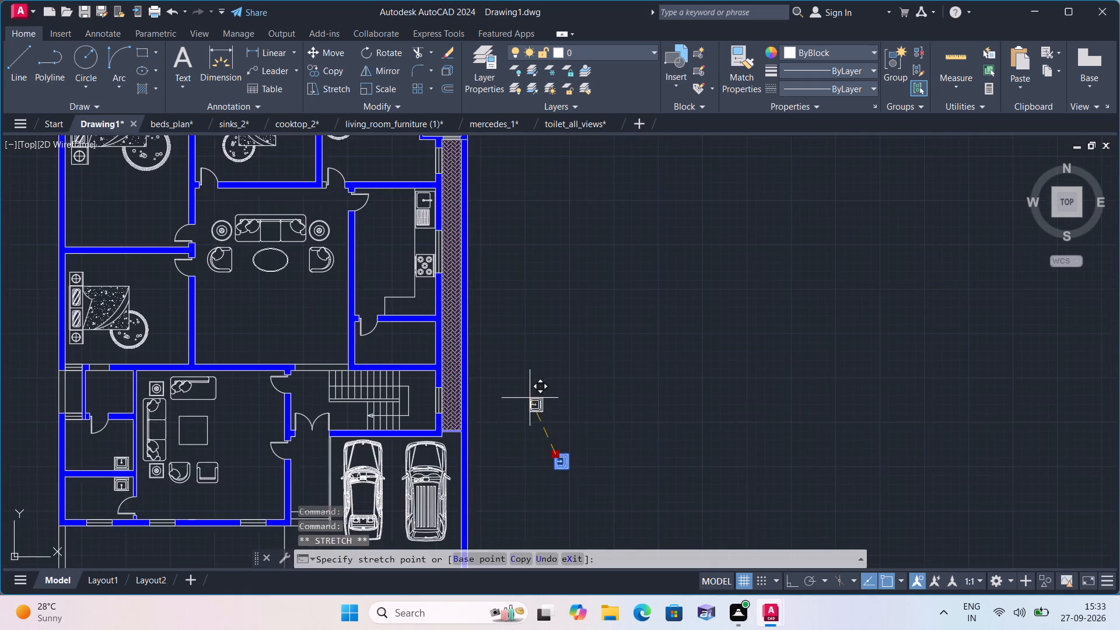
pyautogui.moveTo(526, 399); pyautogui.dragTo(552, 481, button='middle')
pyautogui.scroll(-1, 551, 477)
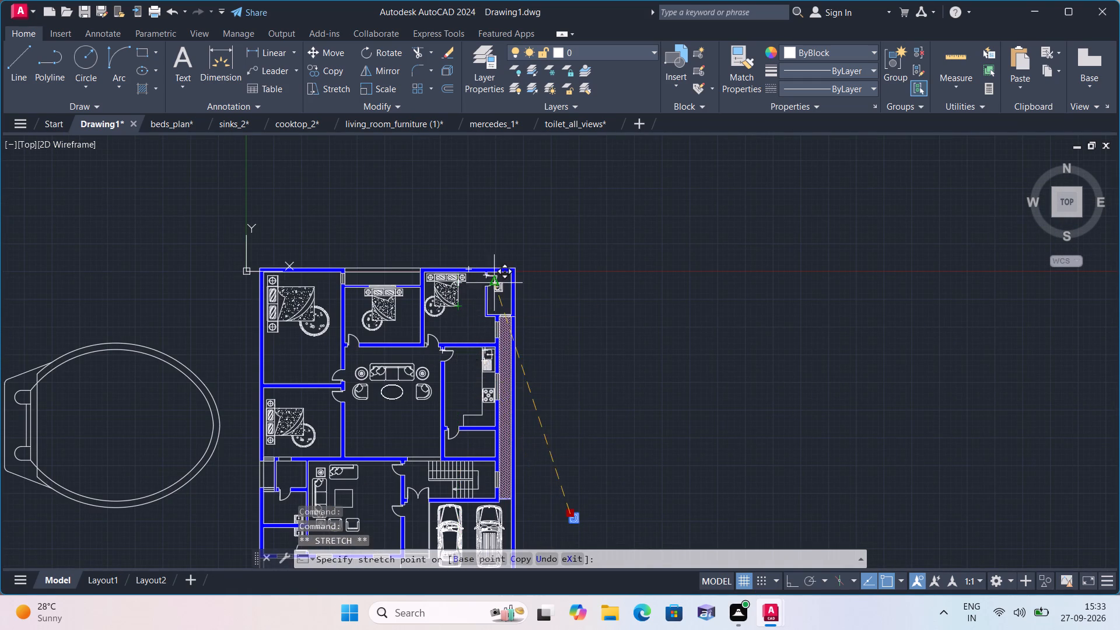
pyautogui.scroll(3, 494, 303)
pyautogui.moveTo(508, 271); pyautogui.dragTo(517, 362, button='middle')
pyautogui.scroll(1, 529, 302)
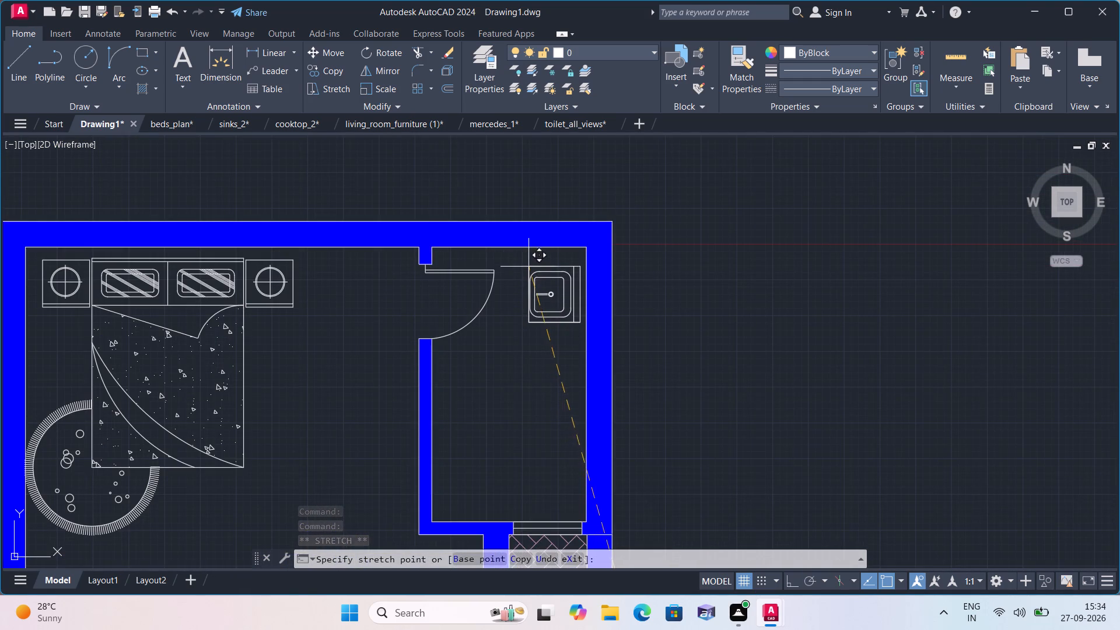
pyautogui.click(531, 255)
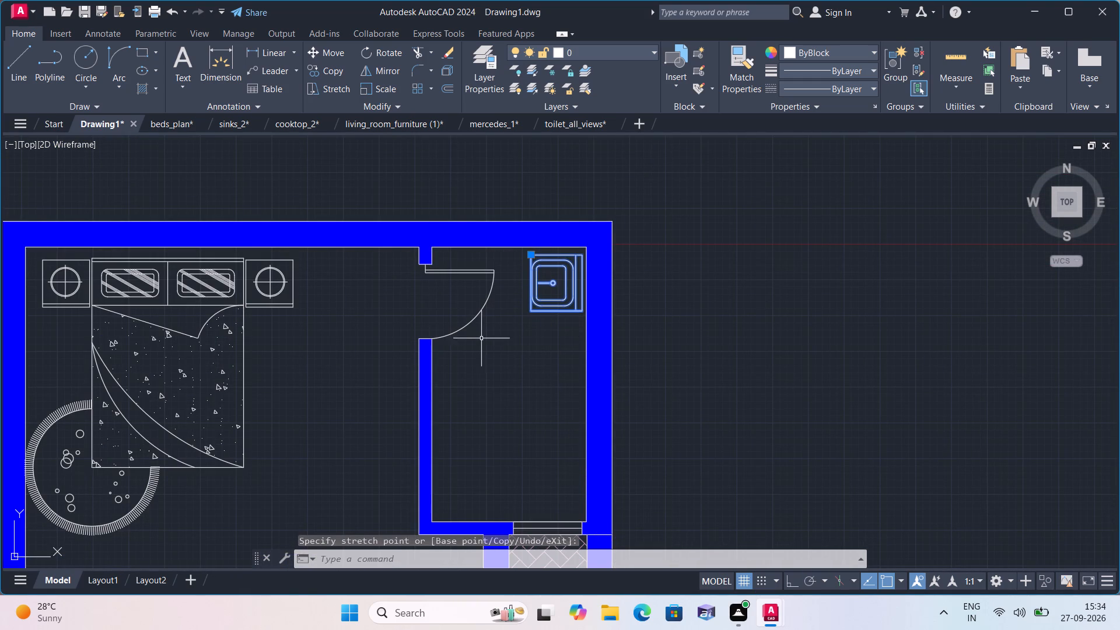
pyautogui.scroll(-1, 473, 348)
pyautogui.press('Escape')
# Scale down the sideways toilet west of the plan to a size that suits the small bathrooms.
pyautogui.scroll(-1, 398, 384)
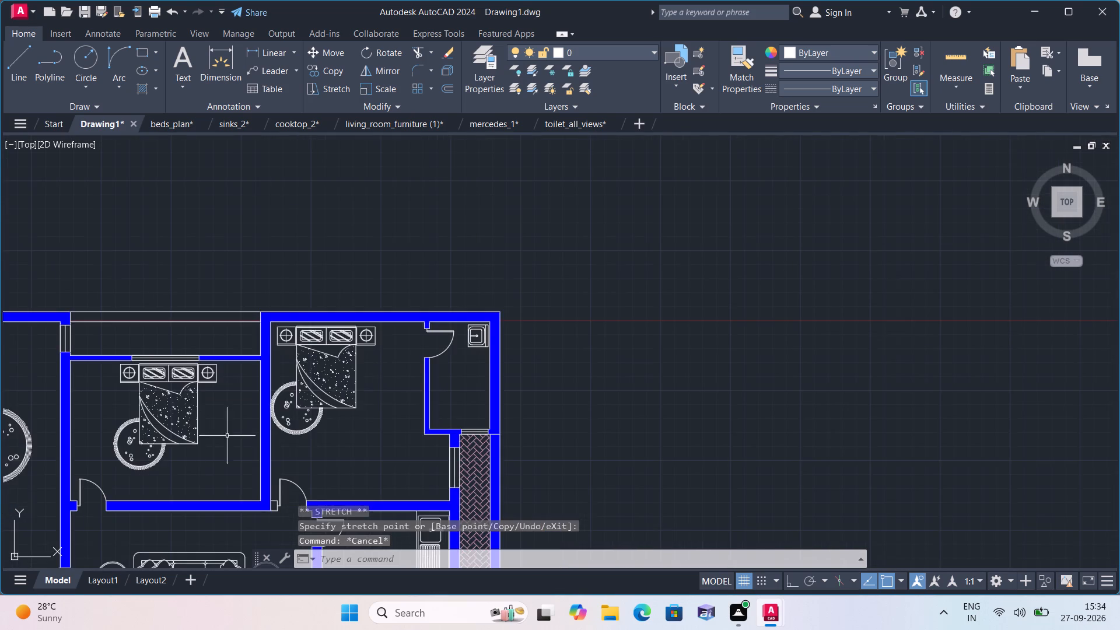
pyautogui.moveTo(195, 444); pyautogui.dragTo(262, 419, button='middle')
pyautogui.scroll(-1, 195, 445)
pyautogui.scroll(-1, 275, 414)
pyautogui.moveTo(135, 476); pyautogui.dragTo(315, 380, button='middle')
pyautogui.scroll(-1, 366, 378)
pyautogui.moveTo(274, 478); pyautogui.dragTo(272, 469)
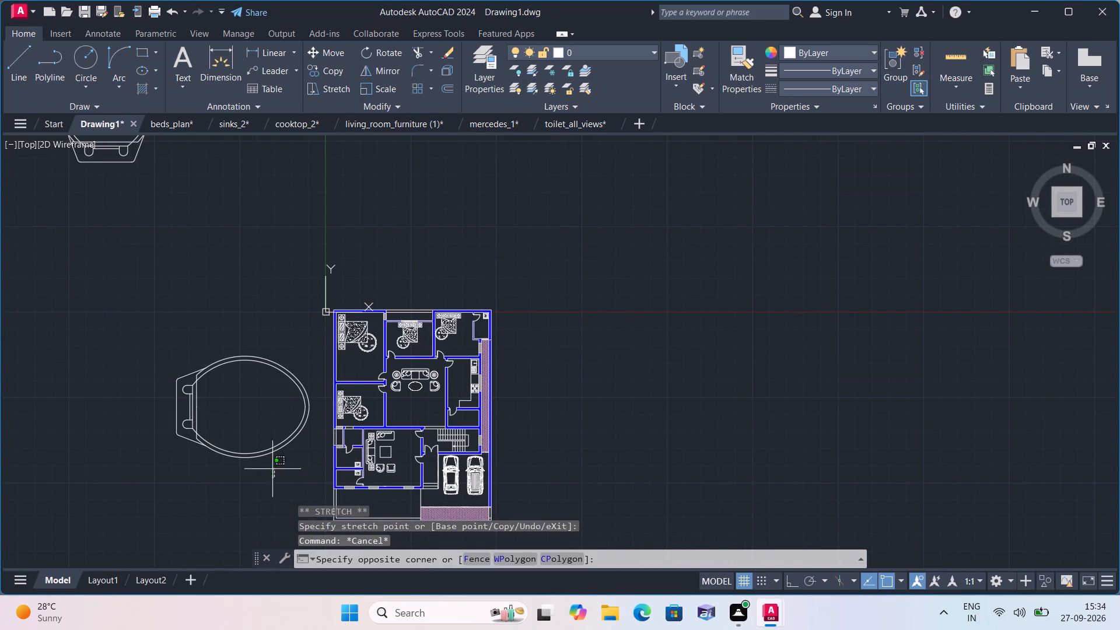
pyautogui.moveTo(151, 323); pyautogui.dragTo(152, 329)
pyautogui.click(286, 464)
pyautogui.click(166, 311)
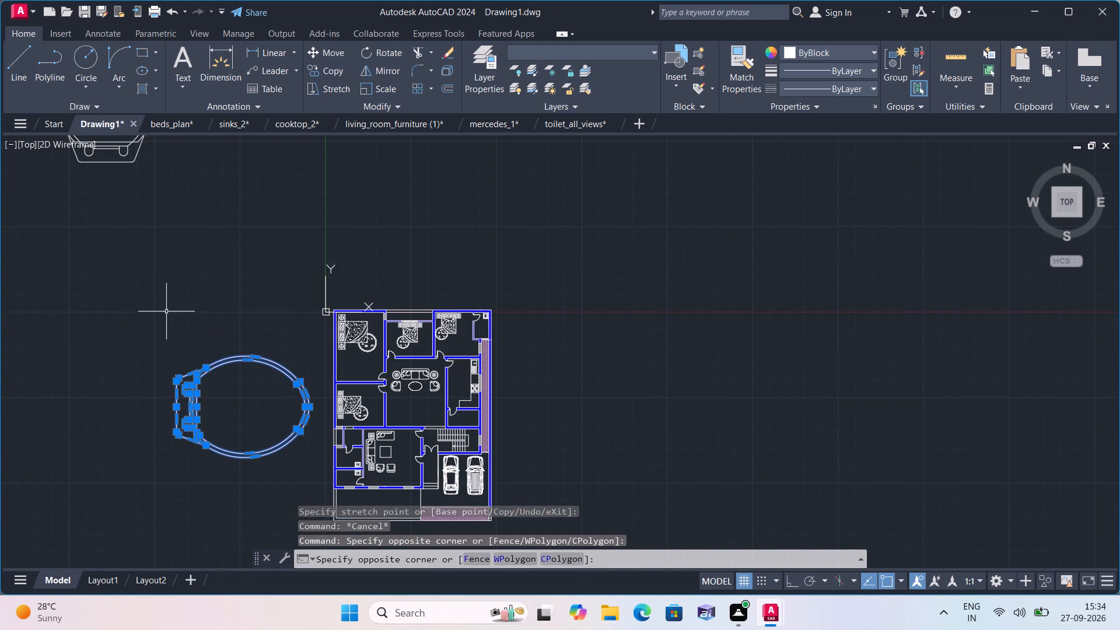
pyautogui.click(388, 84)
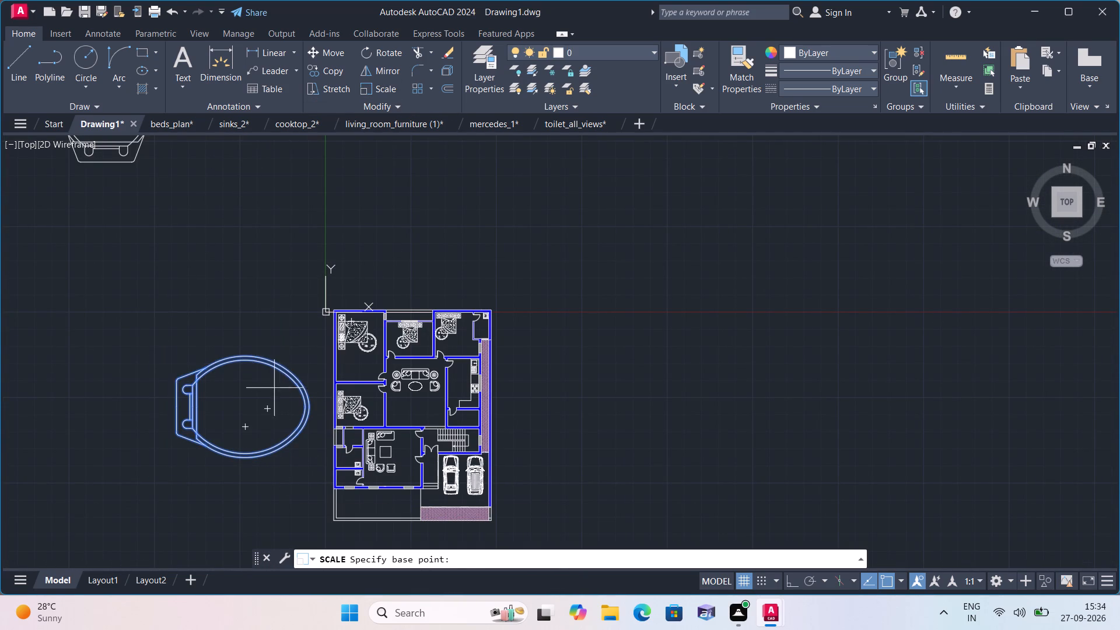
pyautogui.click(265, 390)
pyautogui.click(271, 394)
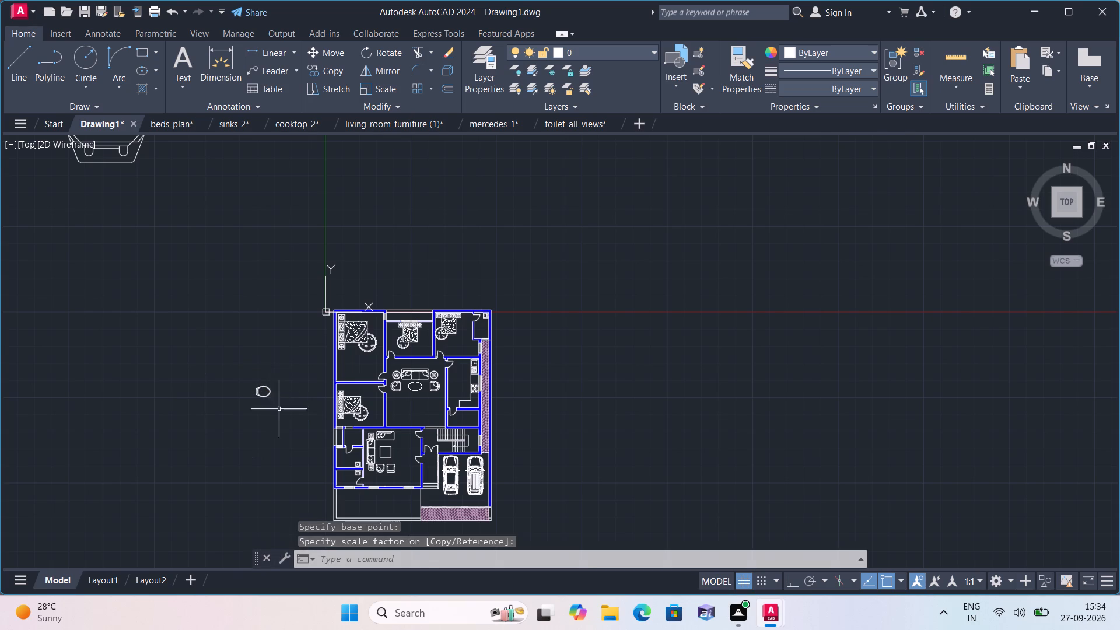
# Move the scaled-down sideways toilet from west of the plan into the upper southwest bathroom, its tank against the west wall.
pyautogui.click(276, 395)
pyautogui.click(235, 365)
pyautogui.moveTo(288, 432); pyautogui.dragTo(283, 411)
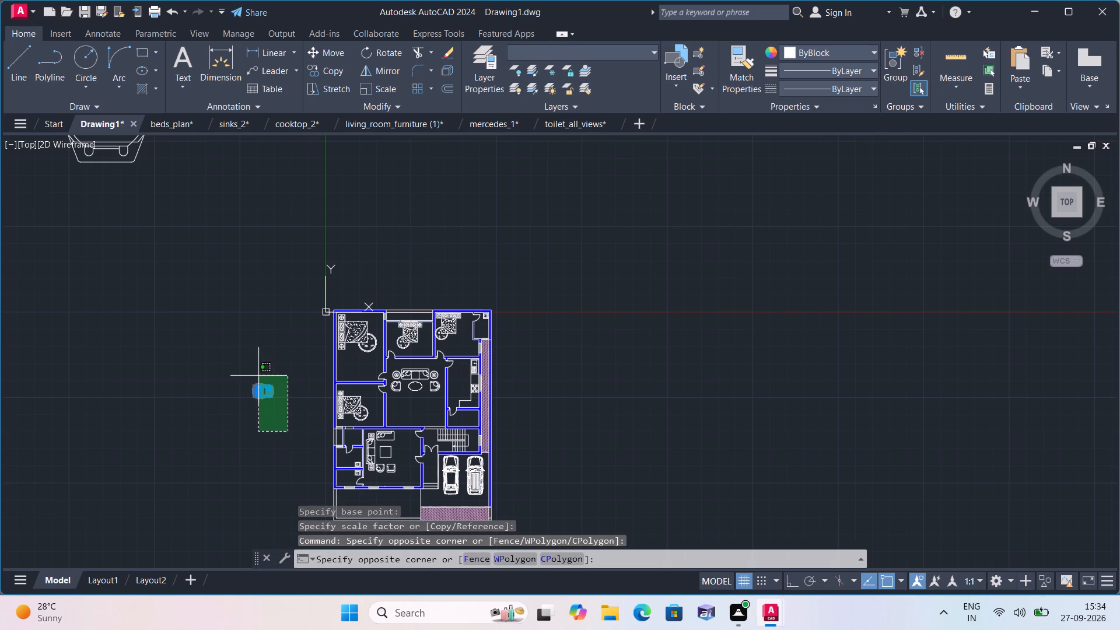
pyautogui.click(228, 358)
pyautogui.moveTo(327, 54); pyautogui.dragTo(328, 61)
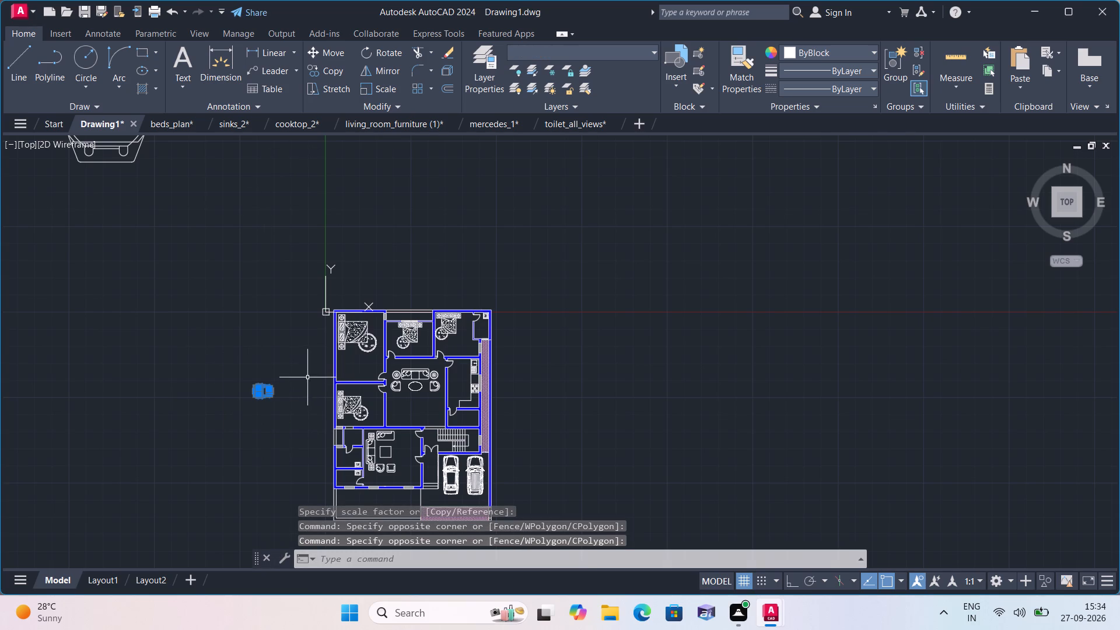
pyautogui.click(320, 54)
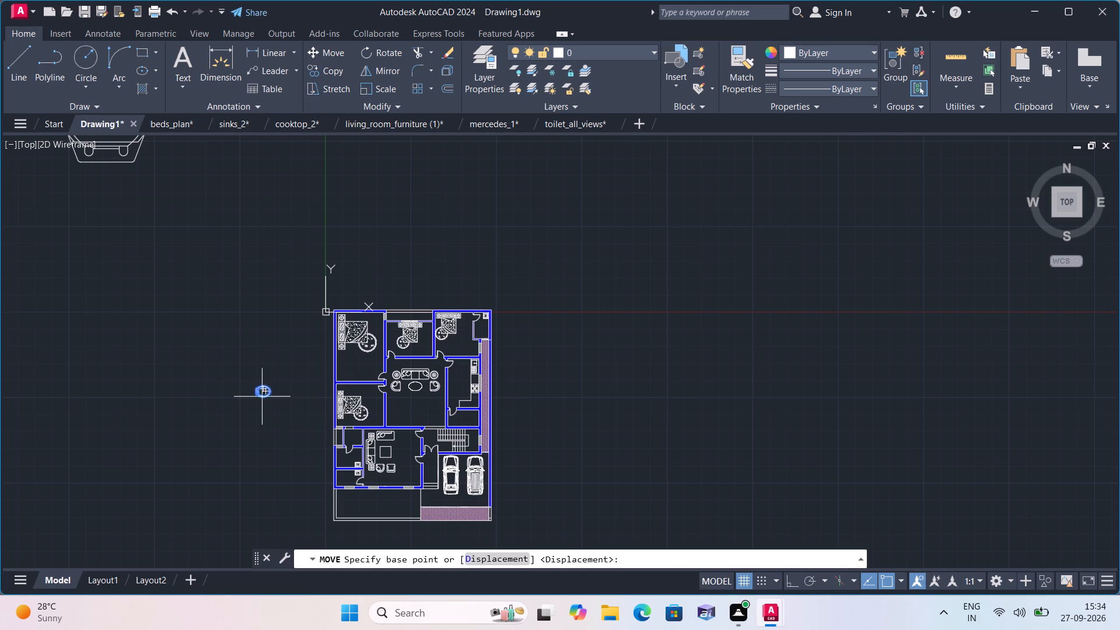
pyautogui.click(261, 393)
pyautogui.scroll(4, 358, 472)
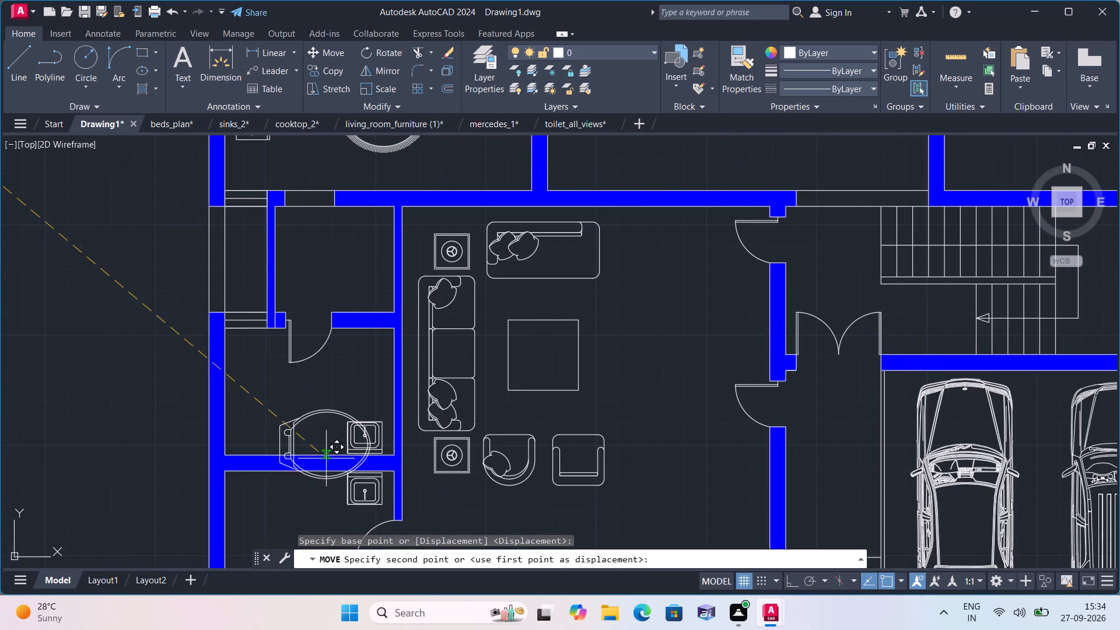
pyautogui.scroll(1, 279, 429)
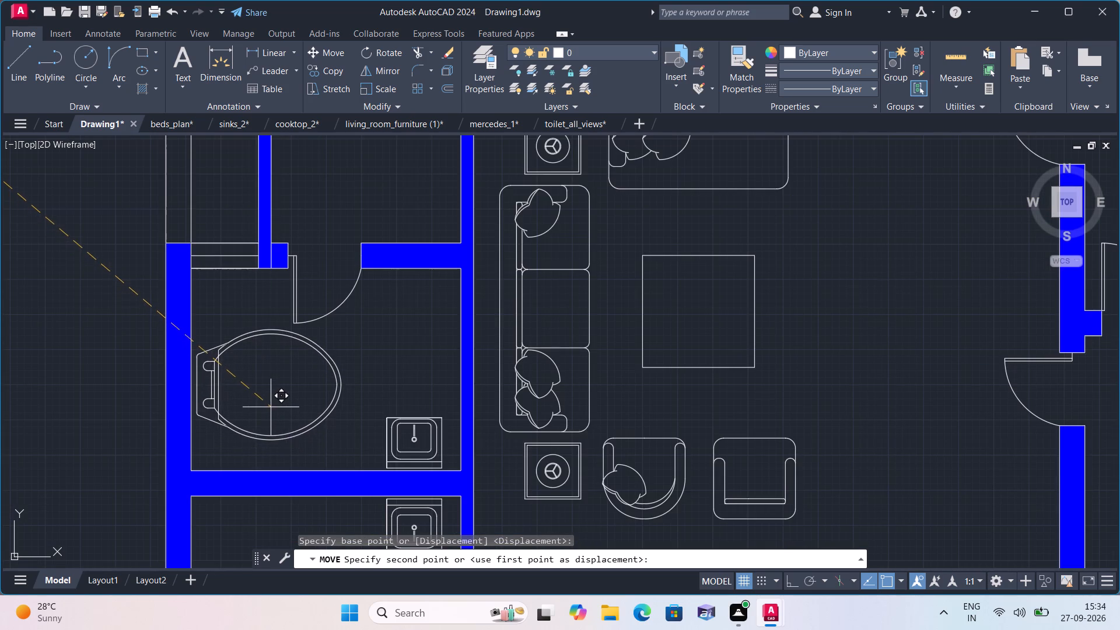
pyautogui.click(267, 401)
# Select the whole toilet at the west wall of the upper southwest bathroom for further adjustment.
pyautogui.click(325, 439)
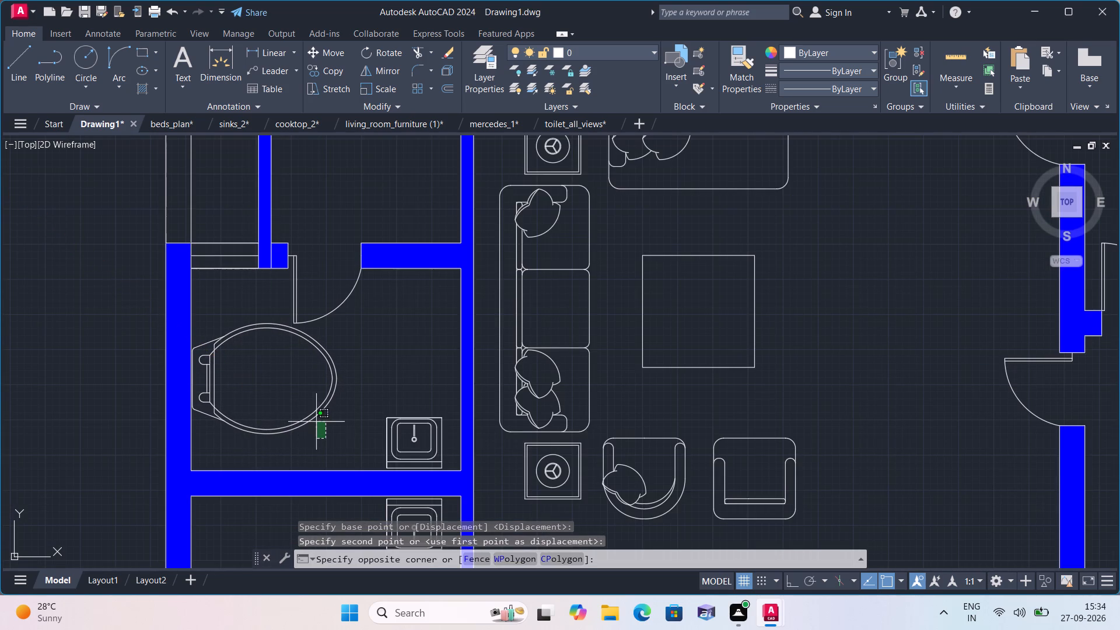
pyautogui.click(196, 346)
pyautogui.scroll(1, 233, 410)
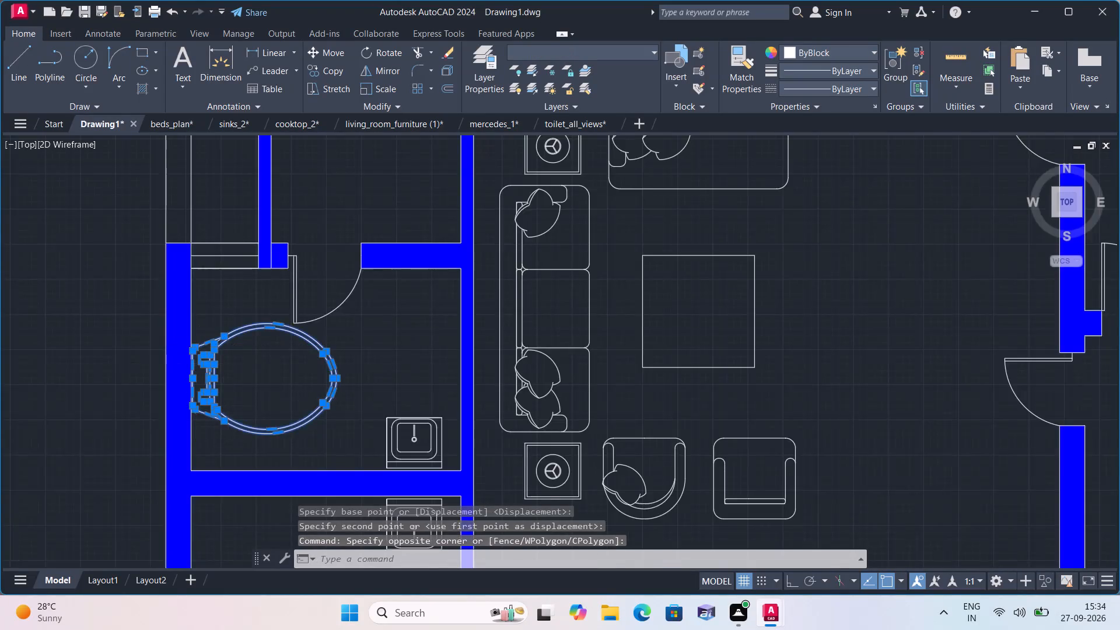
pyautogui.scroll(2, 237, 413)
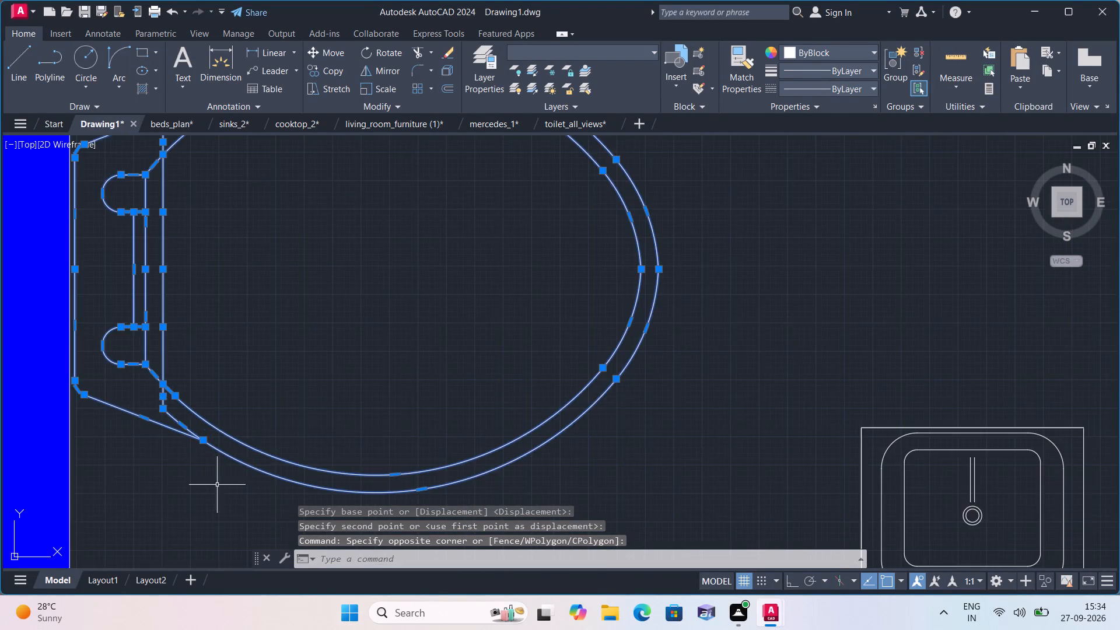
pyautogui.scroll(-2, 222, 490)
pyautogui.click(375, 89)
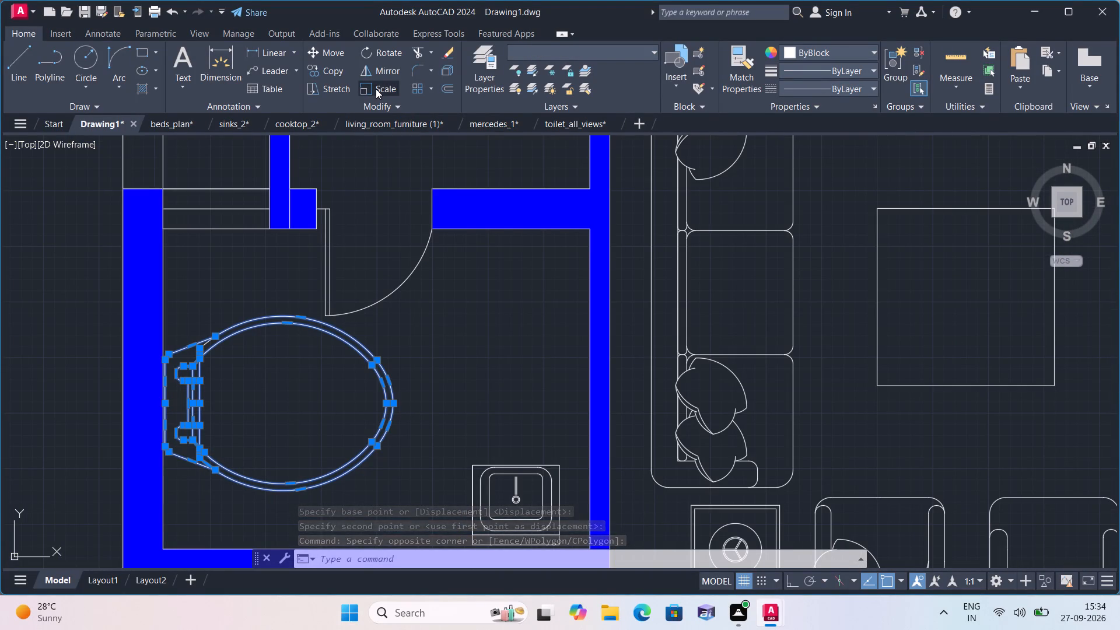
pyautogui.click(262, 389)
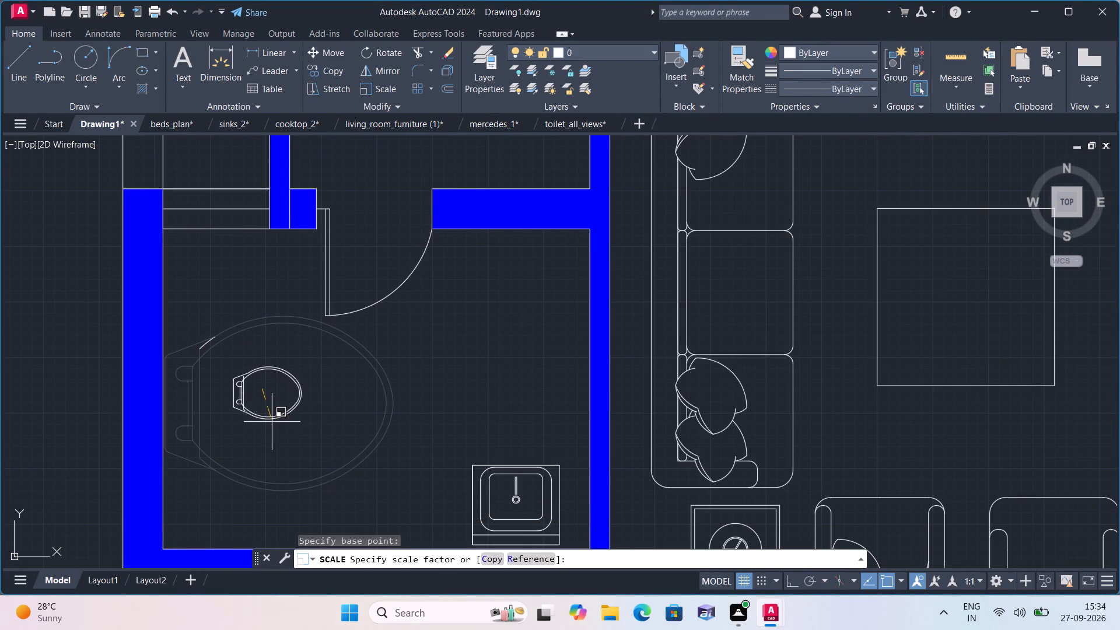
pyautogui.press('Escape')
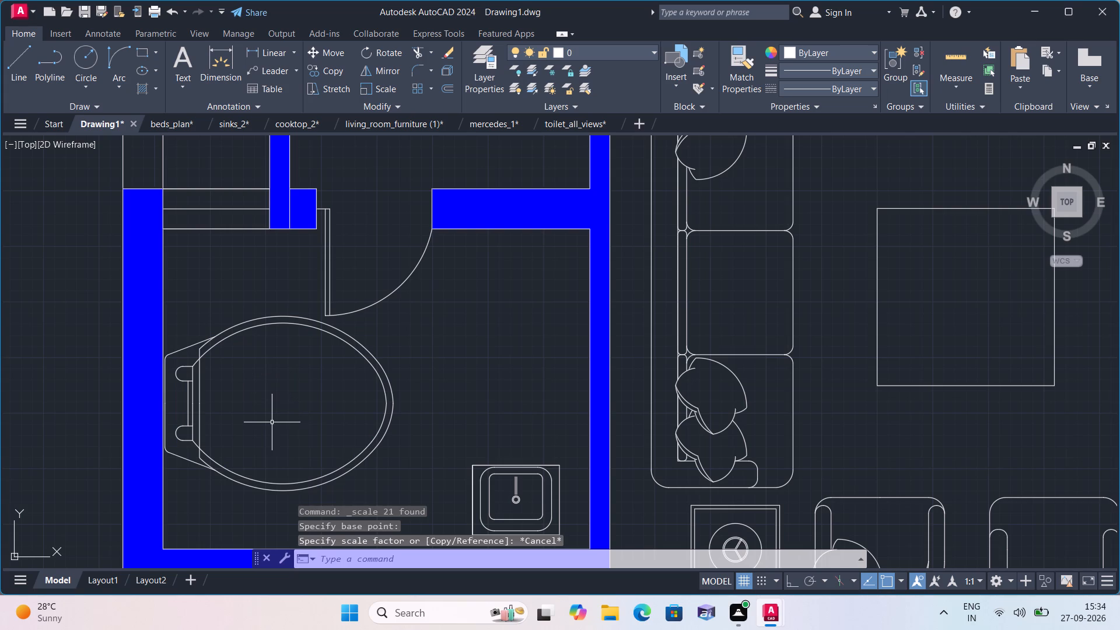
# Scale the oversized toilet in the bathroom below the door down to just under half its size, using a base point inside its bowl.
pyautogui.click(380, 480)
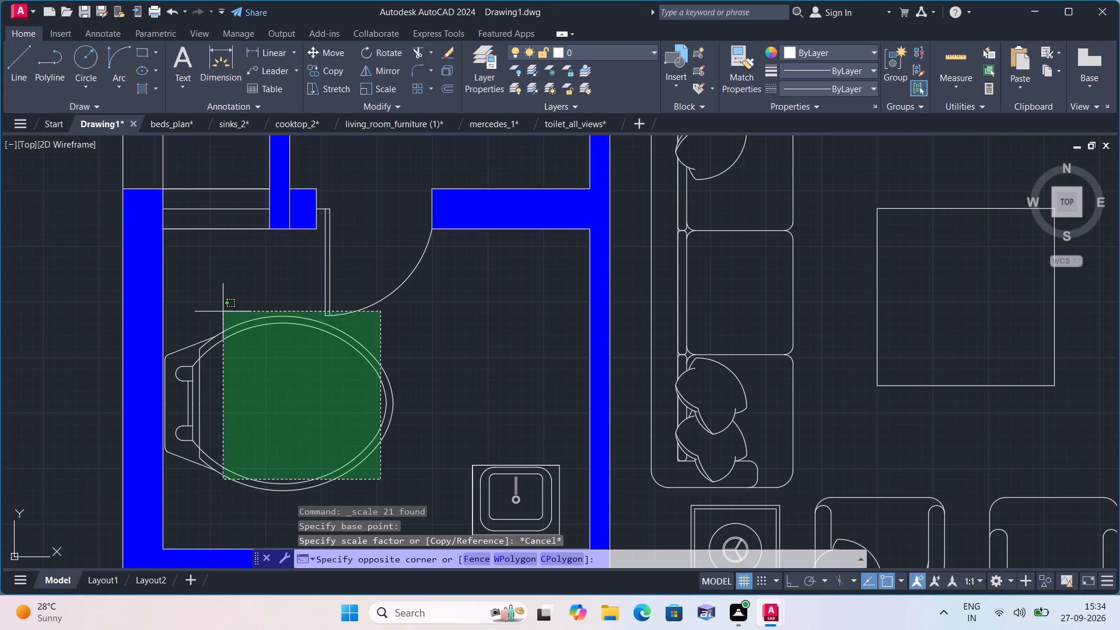
pyautogui.click(225, 331)
pyautogui.moveTo(272, 505); pyautogui.dragTo(269, 500)
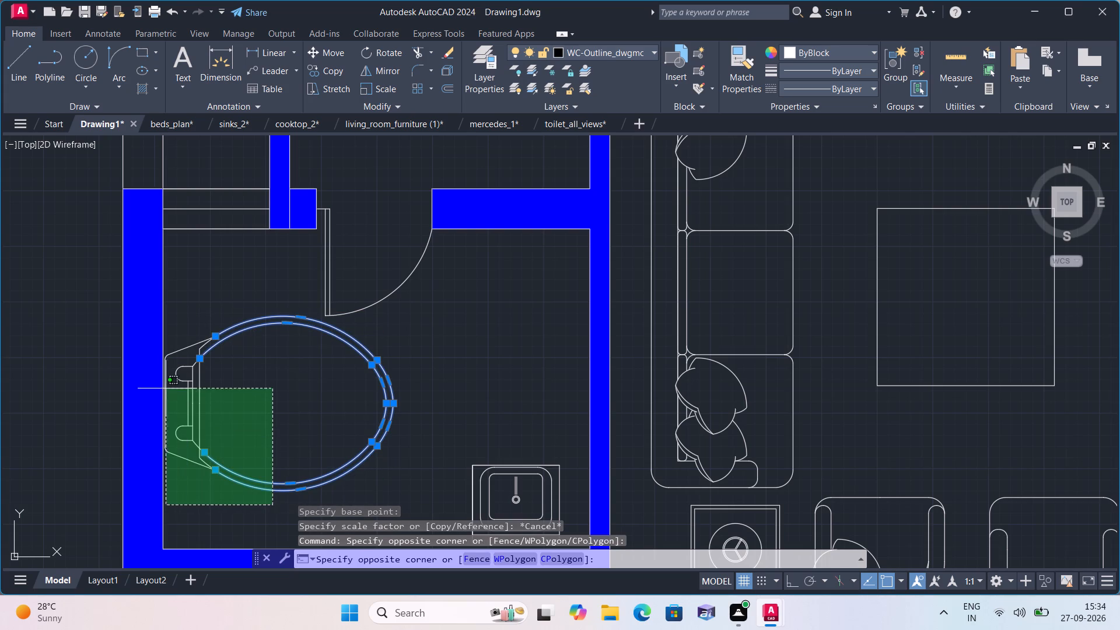
pyautogui.click(174, 335)
pyautogui.scroll(1, 181, 390)
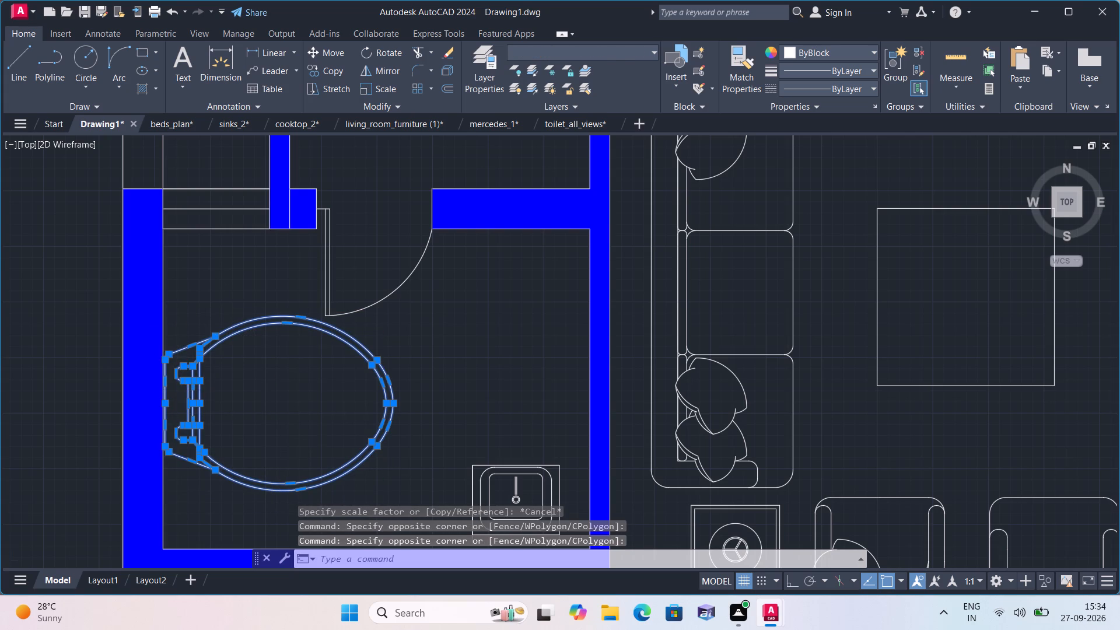
pyautogui.click(265, 355)
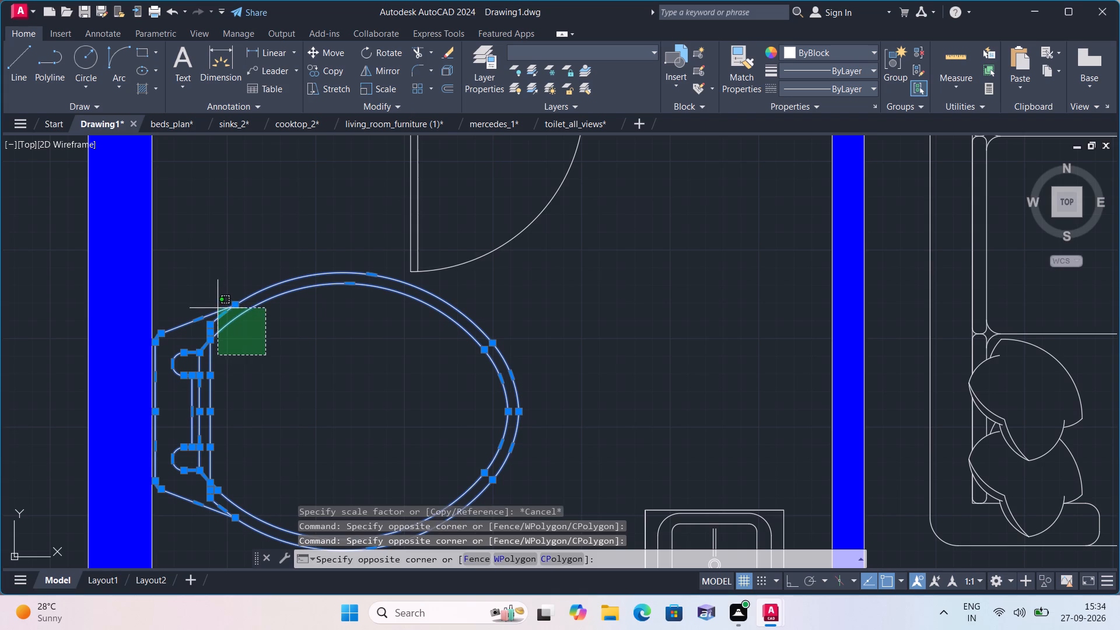
pyautogui.click(218, 308)
pyautogui.click(376, 89)
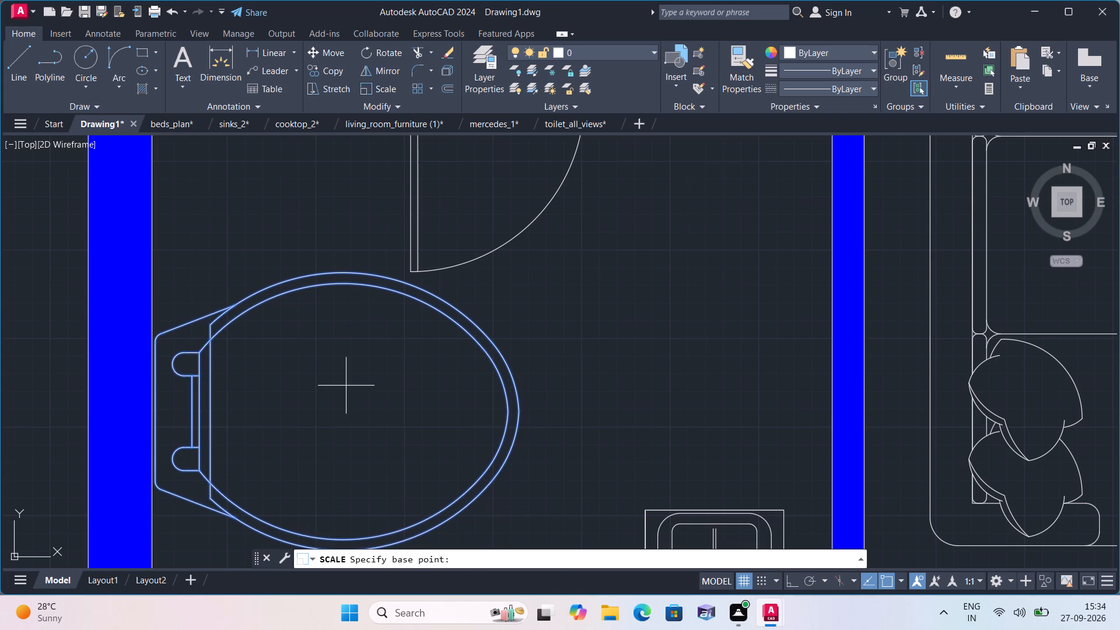
pyautogui.click(346, 386)
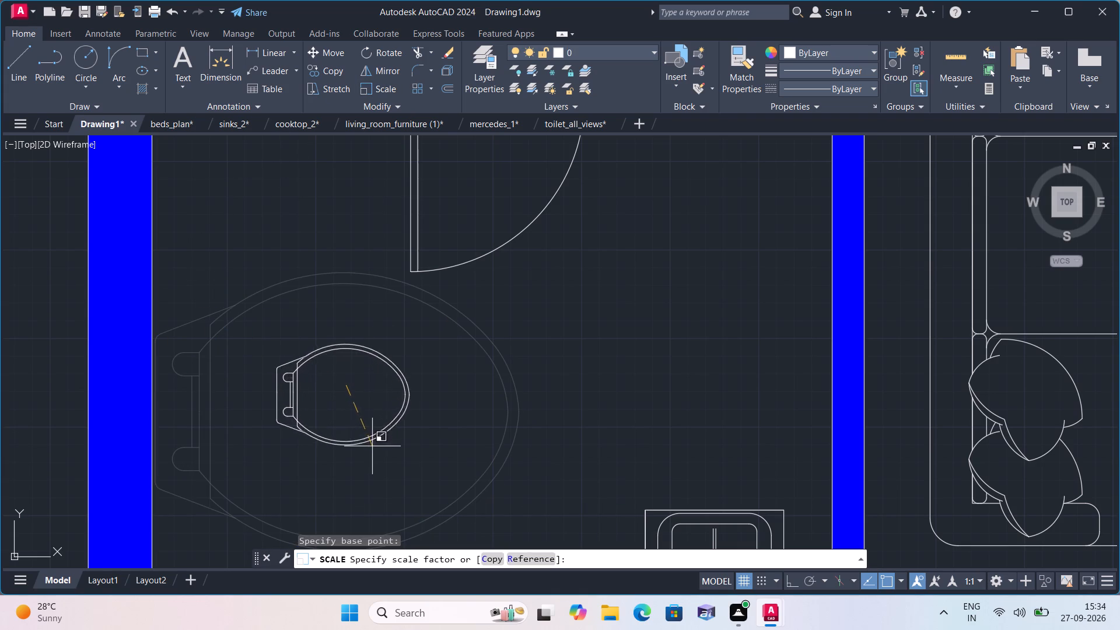
pyautogui.click(372, 464)
# Move the reduced toilet so its tank side sits against the bathroom's left wall.
pyautogui.moveTo(459, 496); pyautogui.dragTo(443, 458)
pyautogui.click(206, 318)
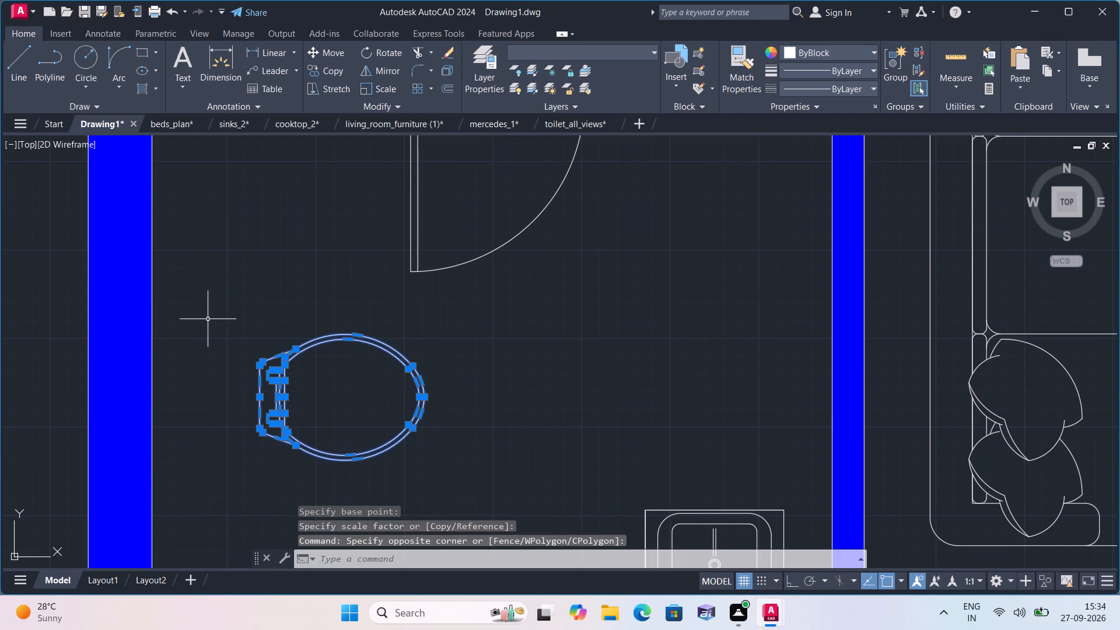
pyautogui.click(328, 51)
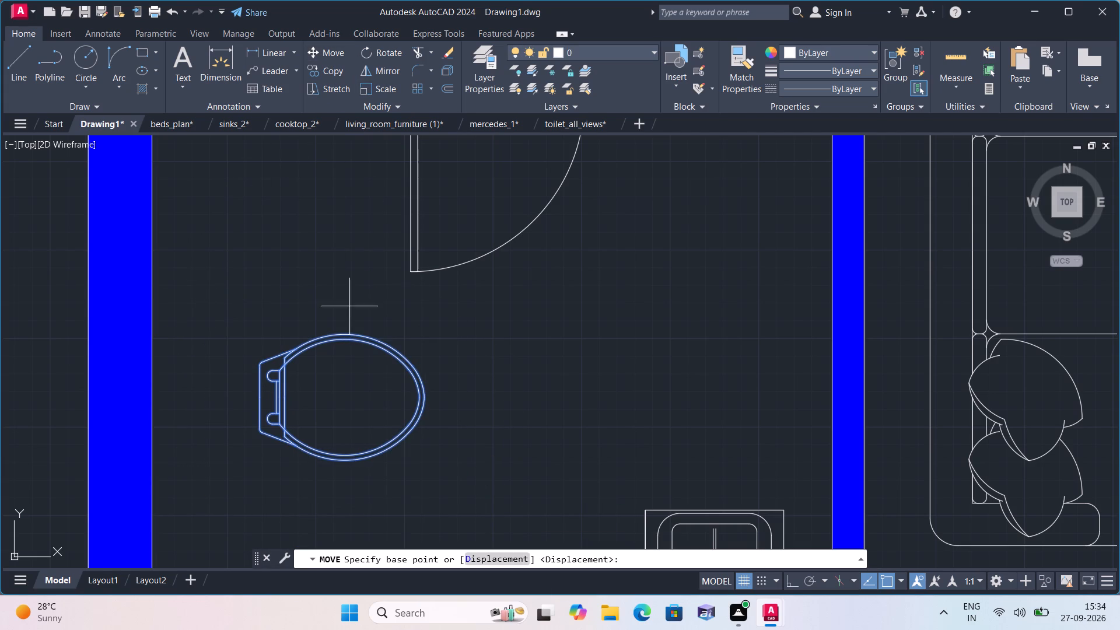
pyautogui.scroll(-1, 353, 392)
pyautogui.click(351, 397)
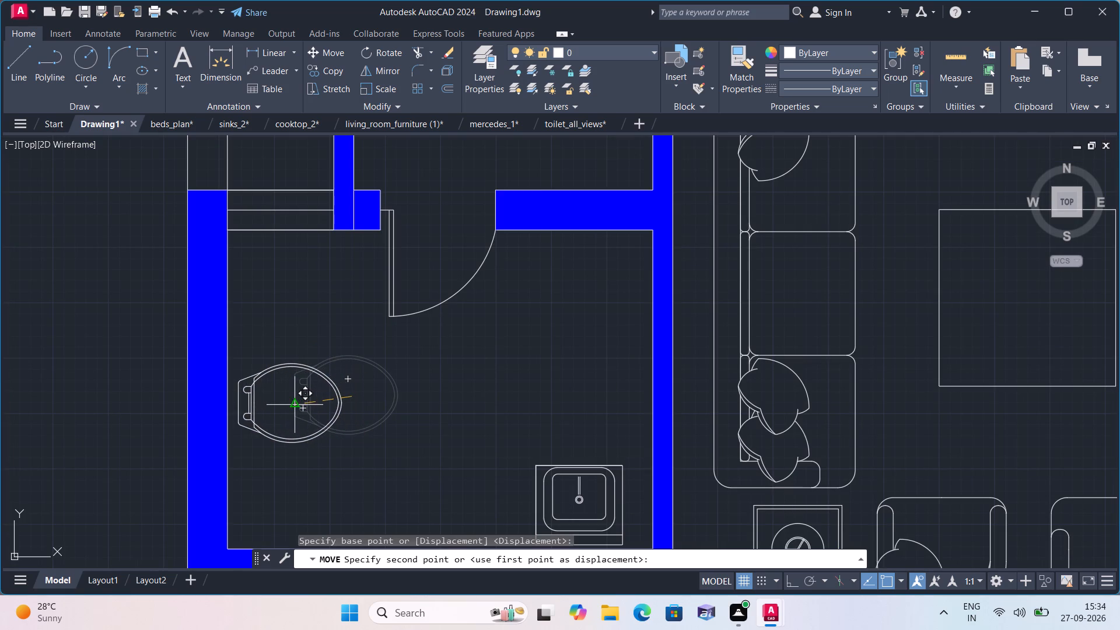
pyautogui.click(285, 407)
# Copy the toilet straight down into the adjoining lower bathroom, against the same left wall.
pyautogui.scroll(-1, 292, 414)
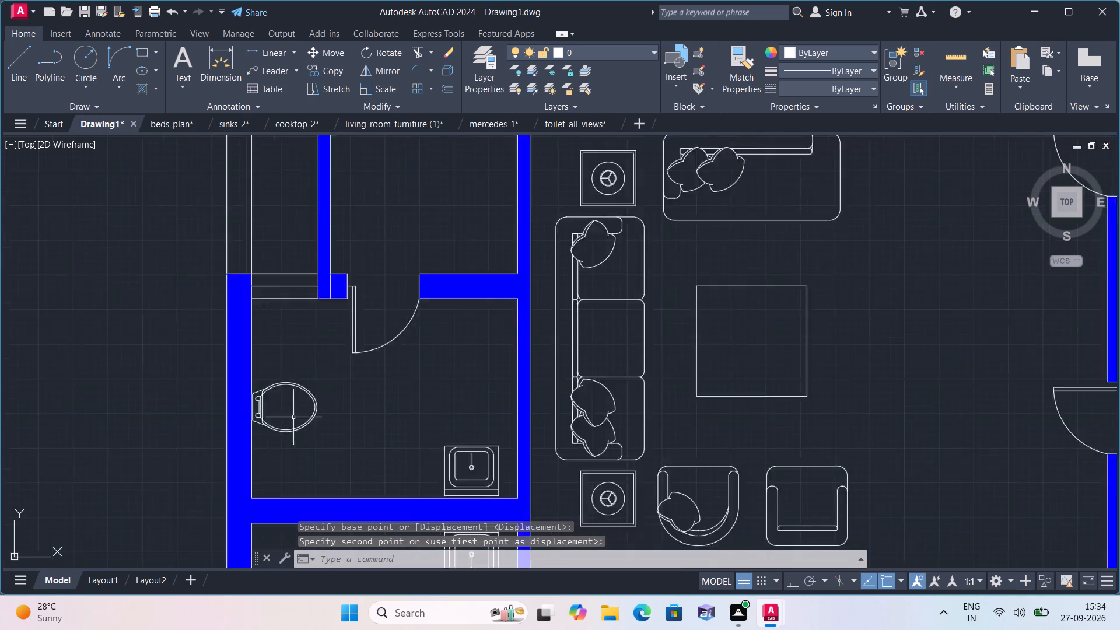
pyautogui.scroll(-1, 293, 417)
pyautogui.scroll(3, 312, 441)
pyautogui.moveTo(314, 441); pyautogui.dragTo(310, 427)
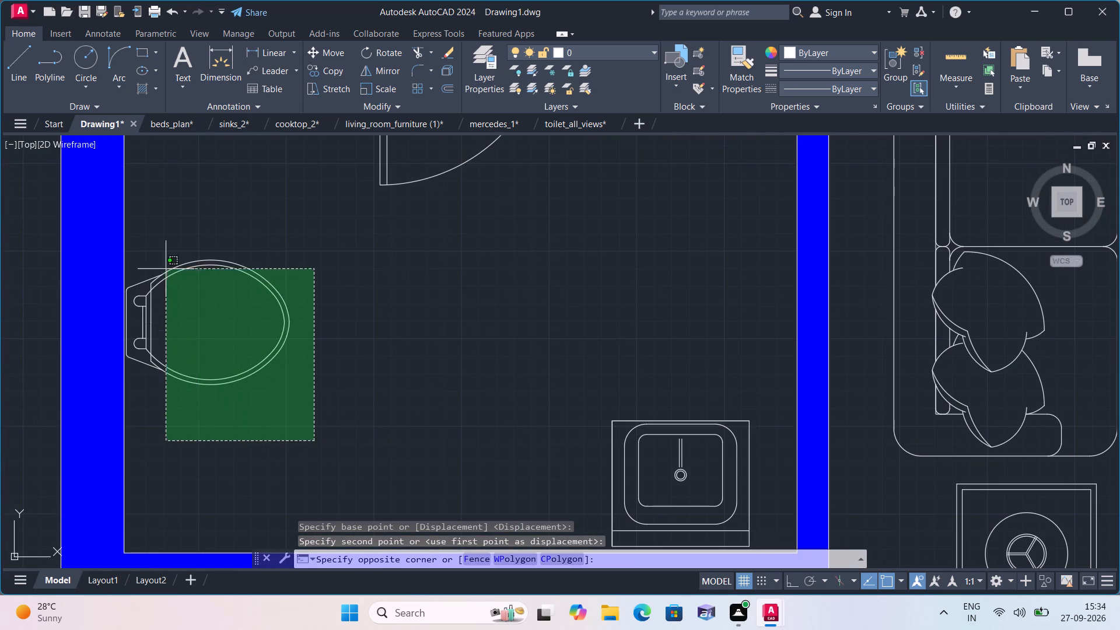
pyautogui.scroll(3, 143, 256)
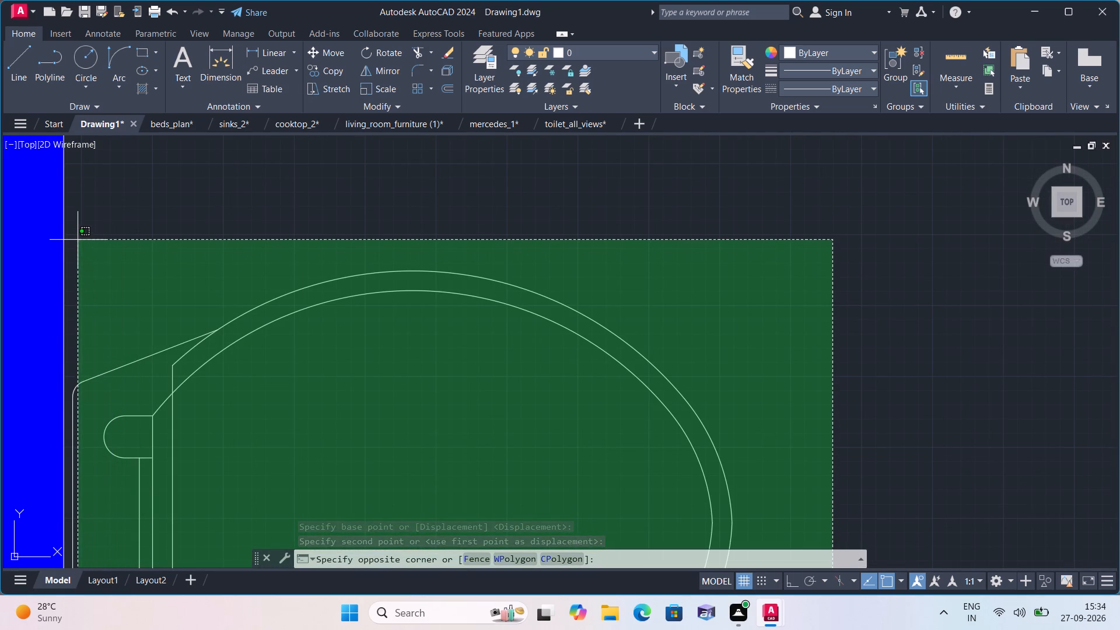
pyautogui.click(72, 235)
pyautogui.scroll(-2, 216, 253)
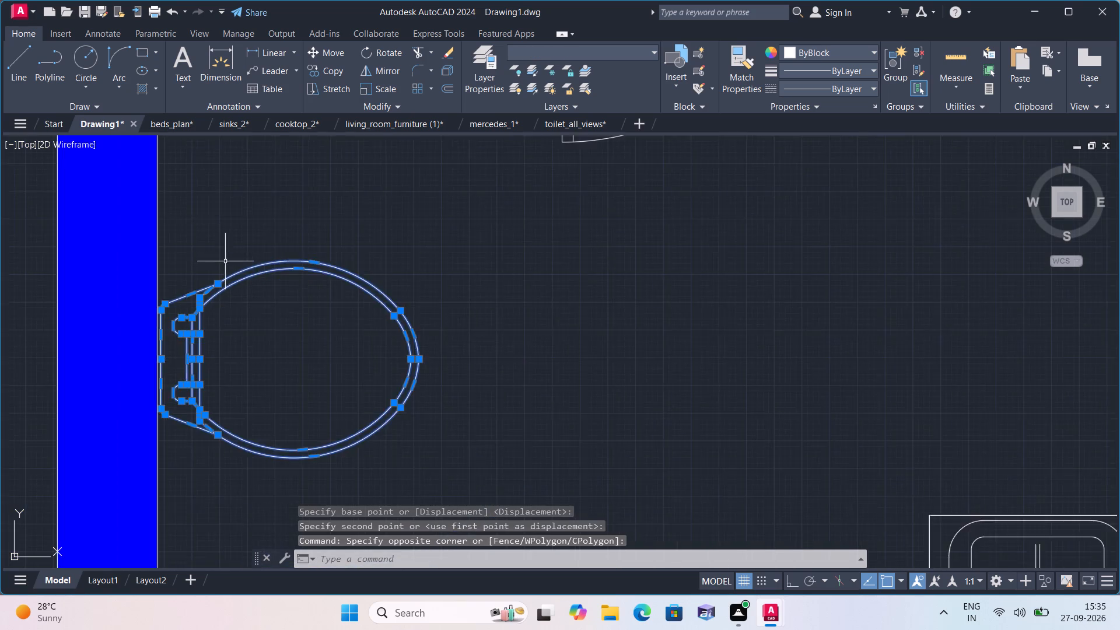
pyautogui.scroll(-1, 226, 261)
pyautogui.click(332, 69)
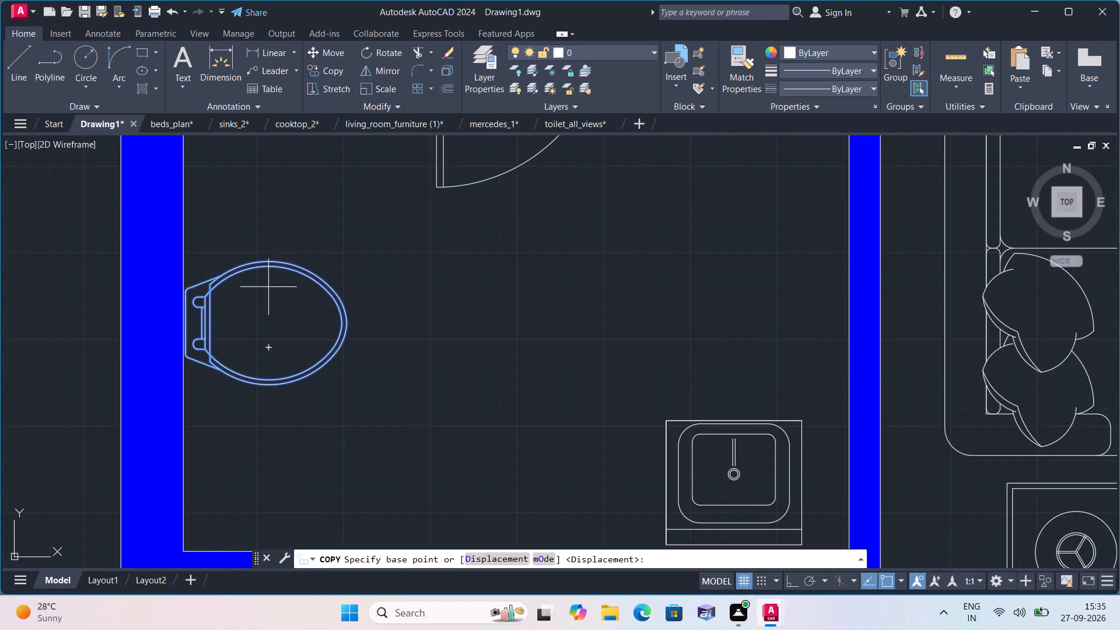
pyautogui.moveTo(262, 300); pyautogui.dragTo(275, 324)
pyautogui.scroll(-1, 287, 394)
pyautogui.moveTo(294, 422); pyautogui.dragTo(283, 220, button='middle')
pyautogui.scroll(-1, 304, 407)
pyautogui.moveTo(303, 408); pyautogui.dragTo(317, 342, button='middle')
pyautogui.click(292, 354)
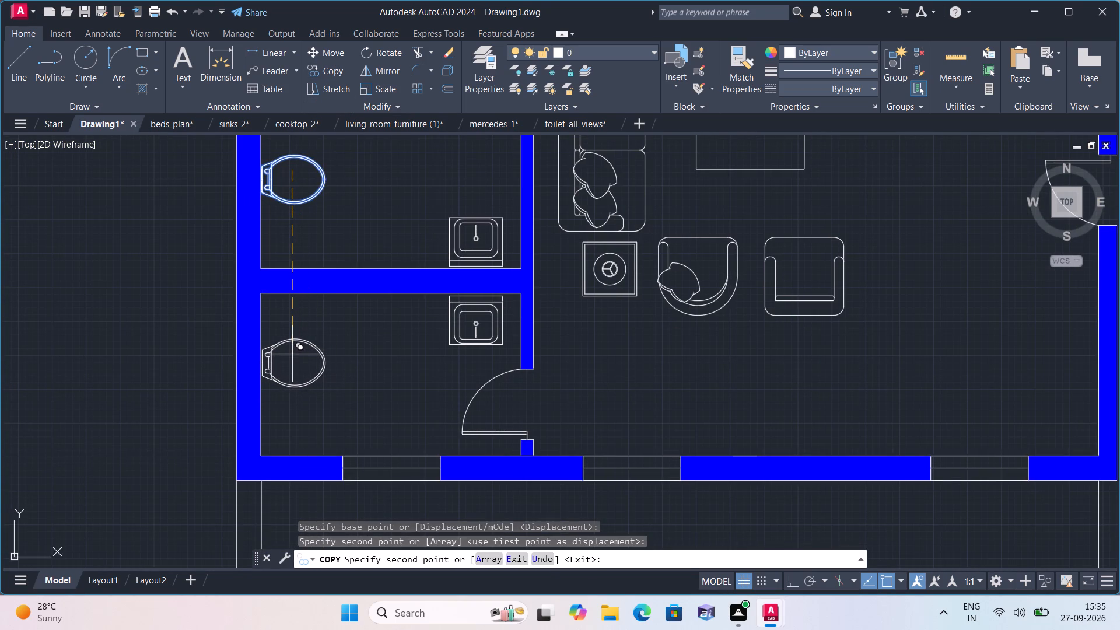
pyautogui.press('space')
# Scale the large upright toilet lying outside the floor plan down to roughly a third of its size.
pyautogui.scroll(-3, 283, 354)
pyautogui.moveTo(184, 336); pyautogui.dragTo(235, 364, button='middle')
pyautogui.scroll(-2, 227, 359)
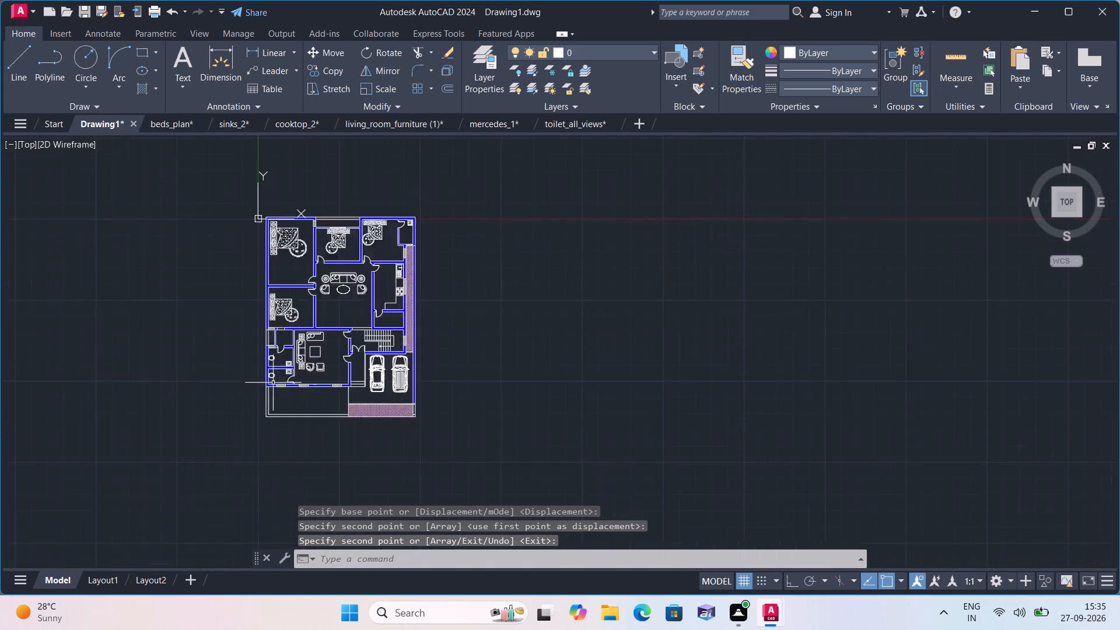
pyautogui.scroll(-1, 275, 384)
pyautogui.moveTo(192, 323); pyautogui.dragTo(286, 417, button='middle')
pyautogui.moveTo(288, 358); pyautogui.dragTo(288, 310)
pyautogui.click(184, 187)
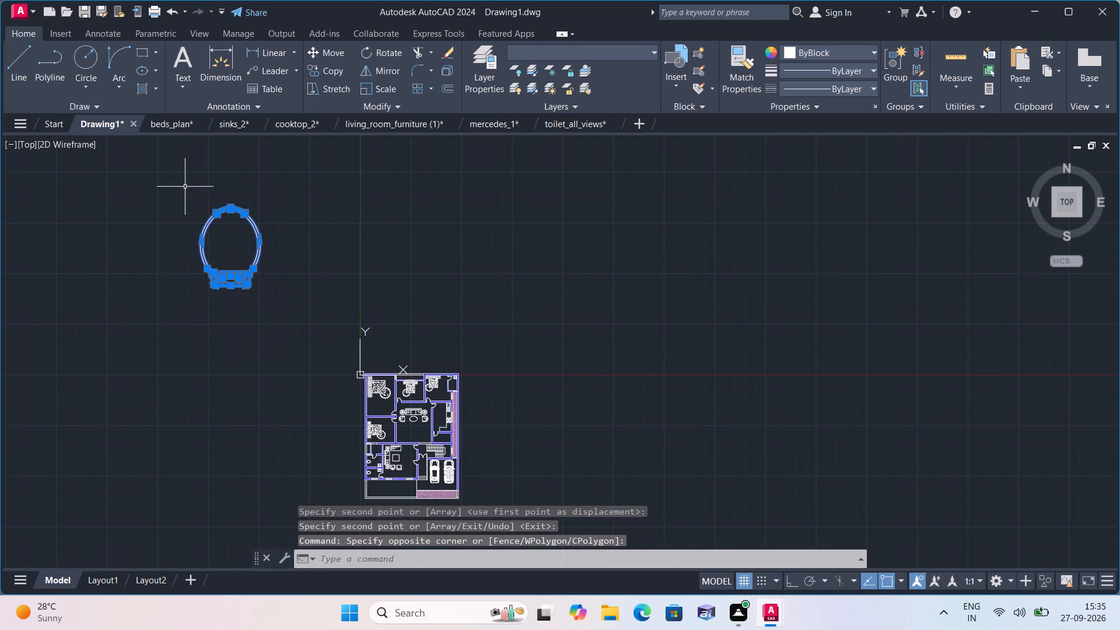
pyautogui.click(388, 90)
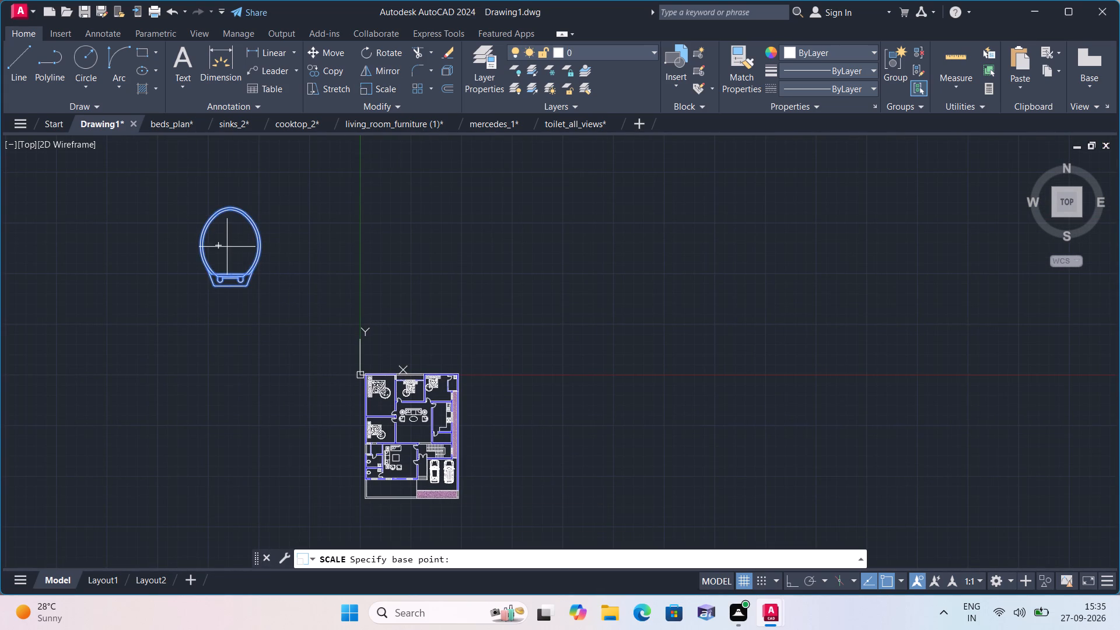
pyautogui.click(228, 247)
pyautogui.click(236, 253)
# Move the upright toilet to the empty area just outside the plan's upper-right bathroom.
pyautogui.moveTo(275, 288); pyautogui.dragTo(269, 267)
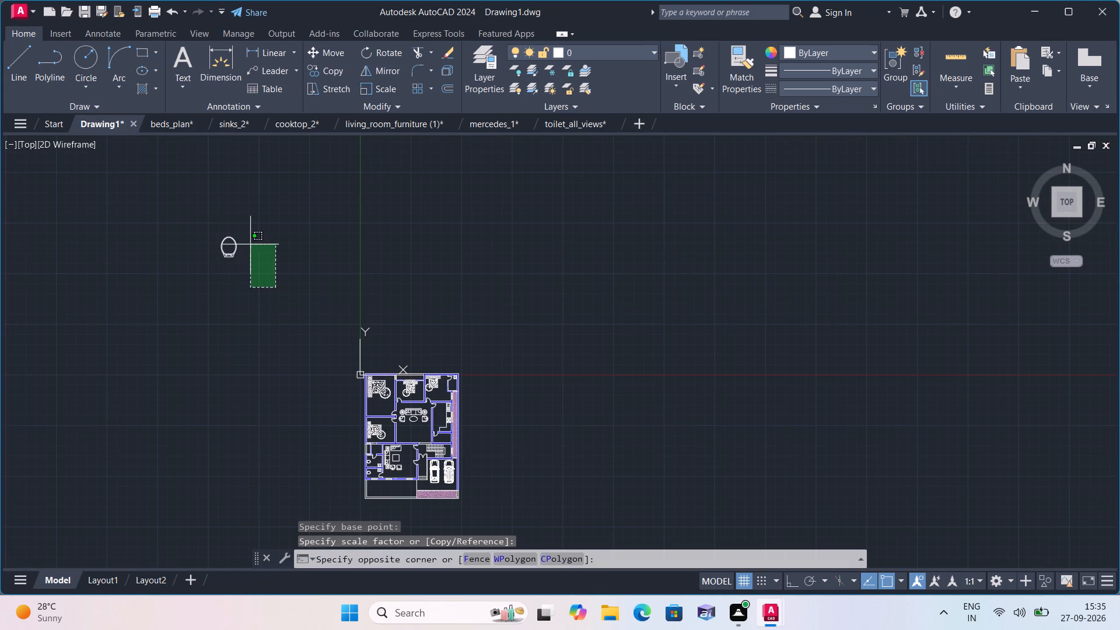
pyautogui.click(208, 207)
pyautogui.moveTo(342, 50); pyautogui.dragTo(342, 61)
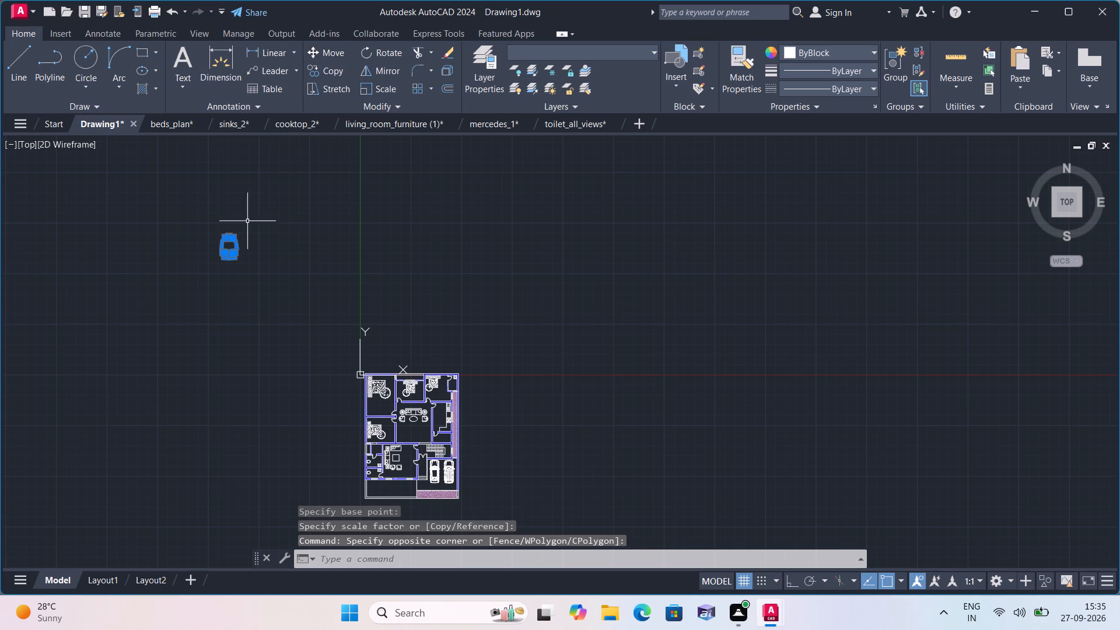
pyautogui.click(326, 50)
pyautogui.click(230, 252)
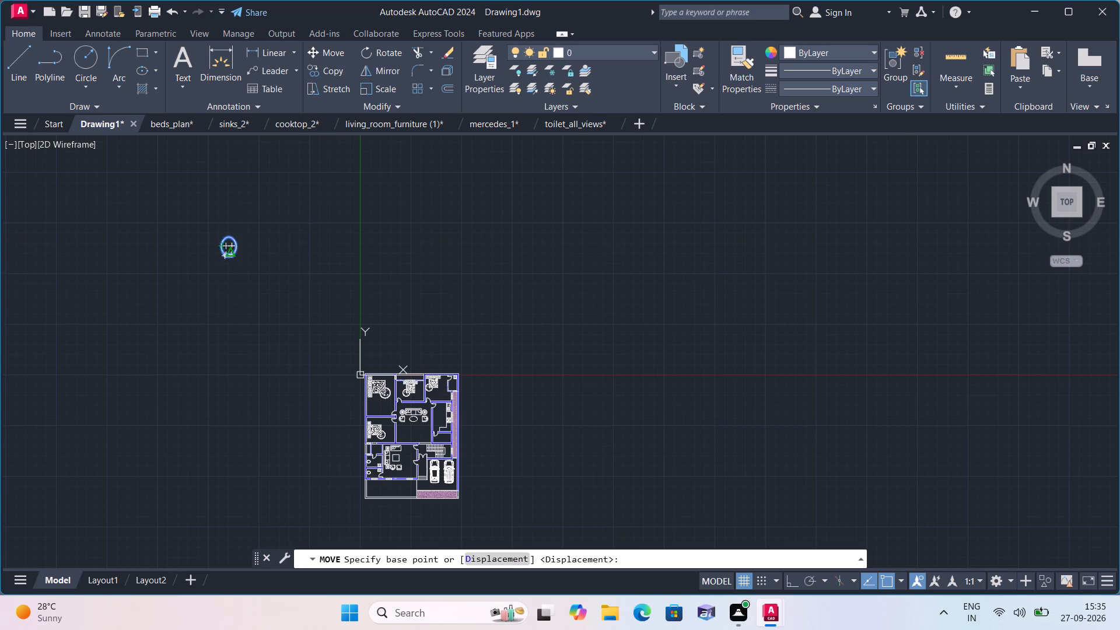
pyautogui.scroll(4, 456, 396)
pyautogui.scroll(1, 481, 436)
pyautogui.click(661, 394)
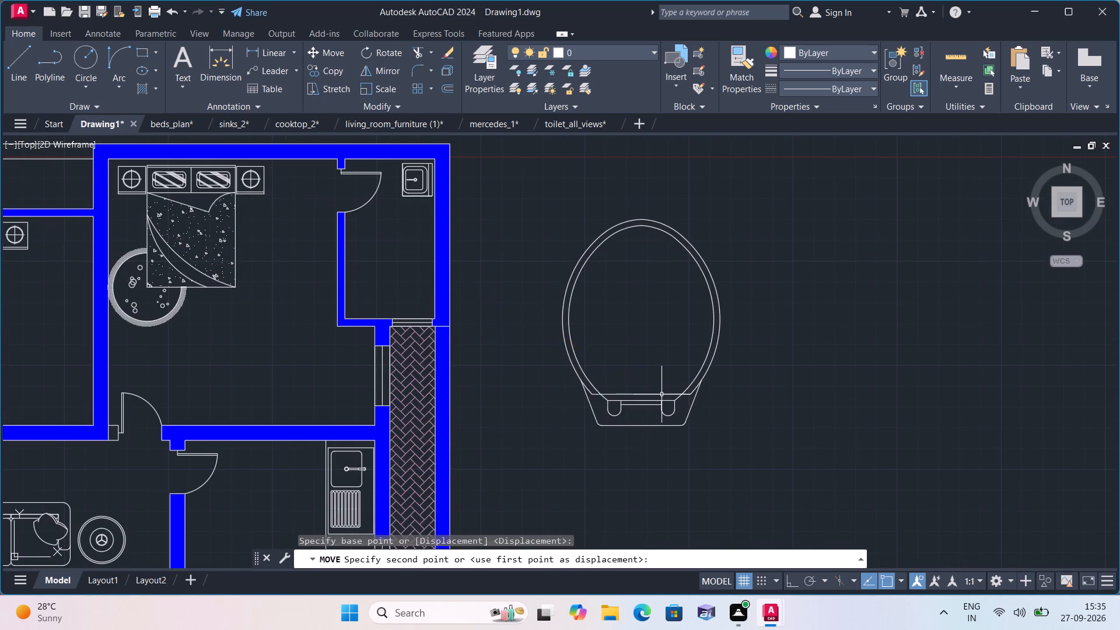
# Scale the upright toilet down again to about the size of the sink in the upper-right bathroom.
pyautogui.scroll(-1, 675, 432)
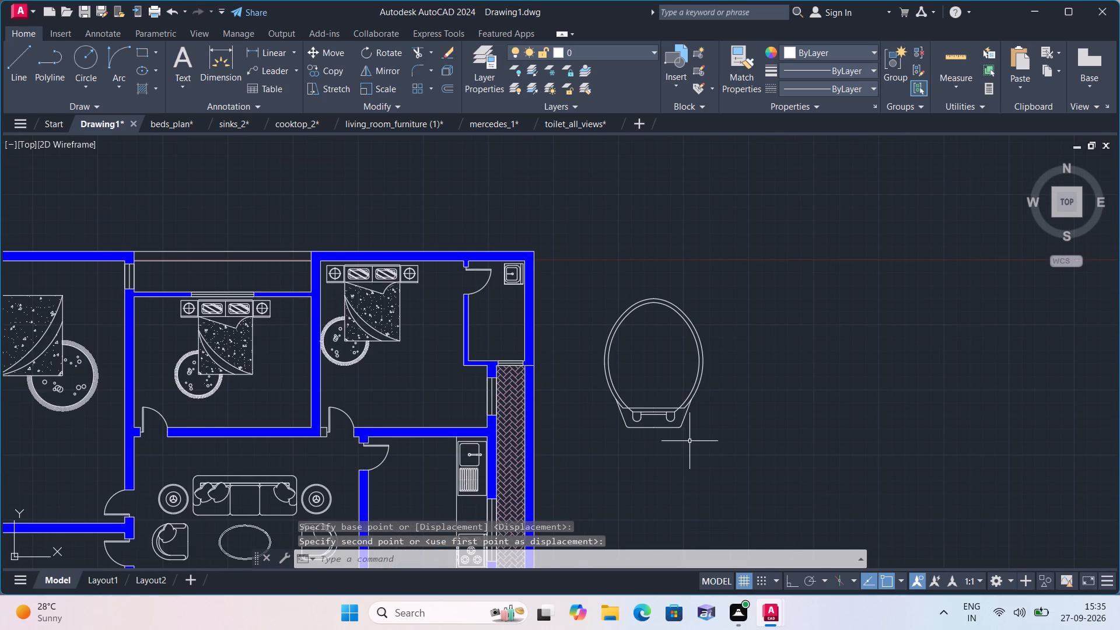
pyautogui.click(716, 469)
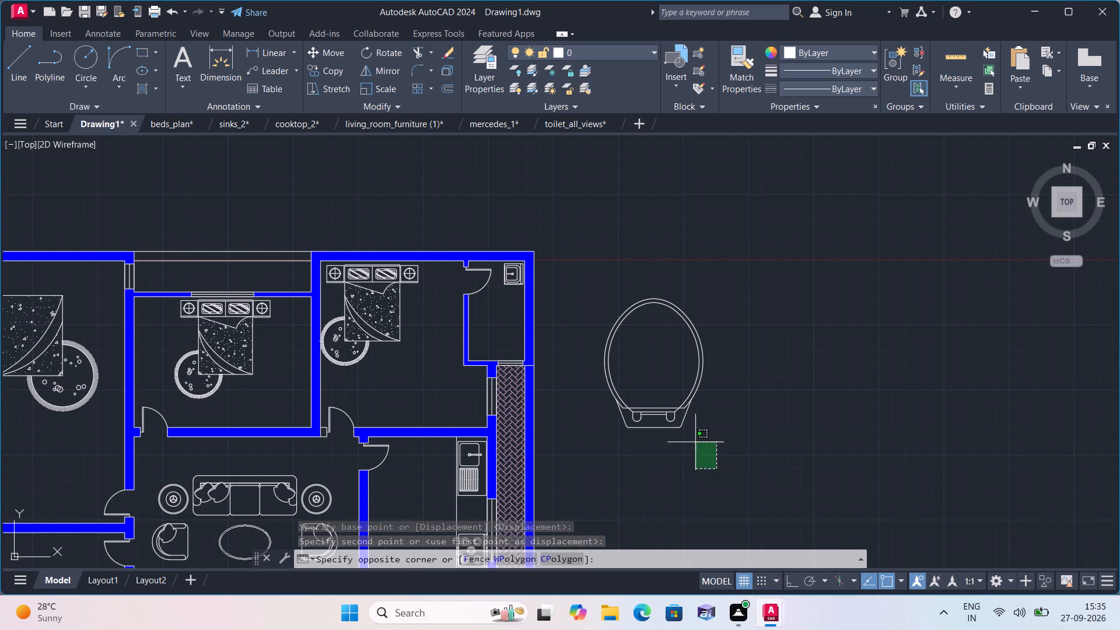
pyautogui.click(596, 283)
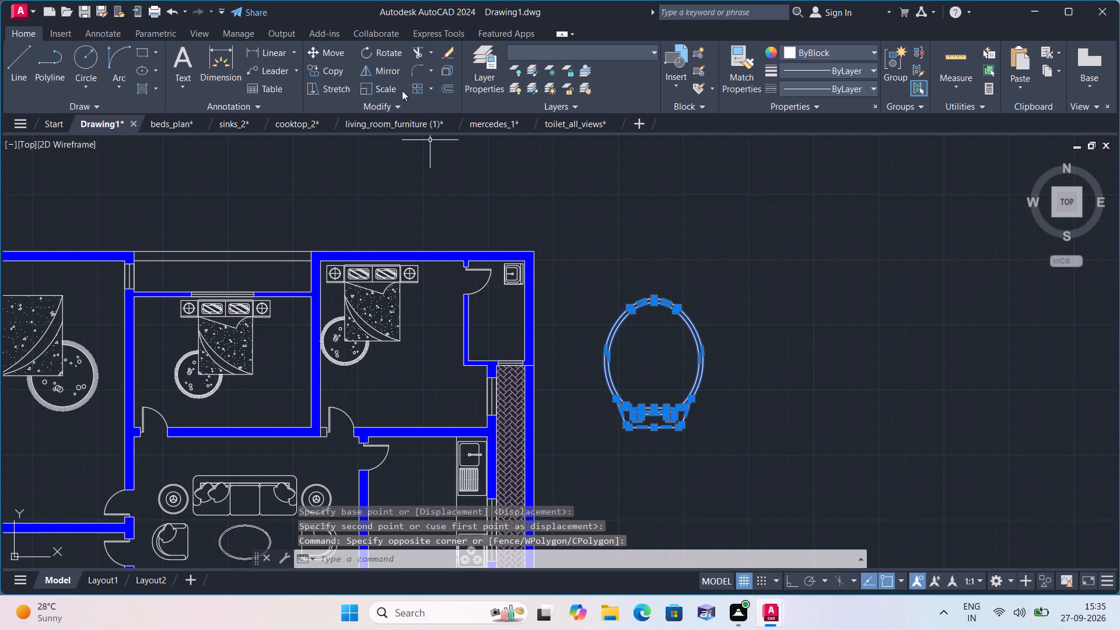
pyautogui.click(388, 86)
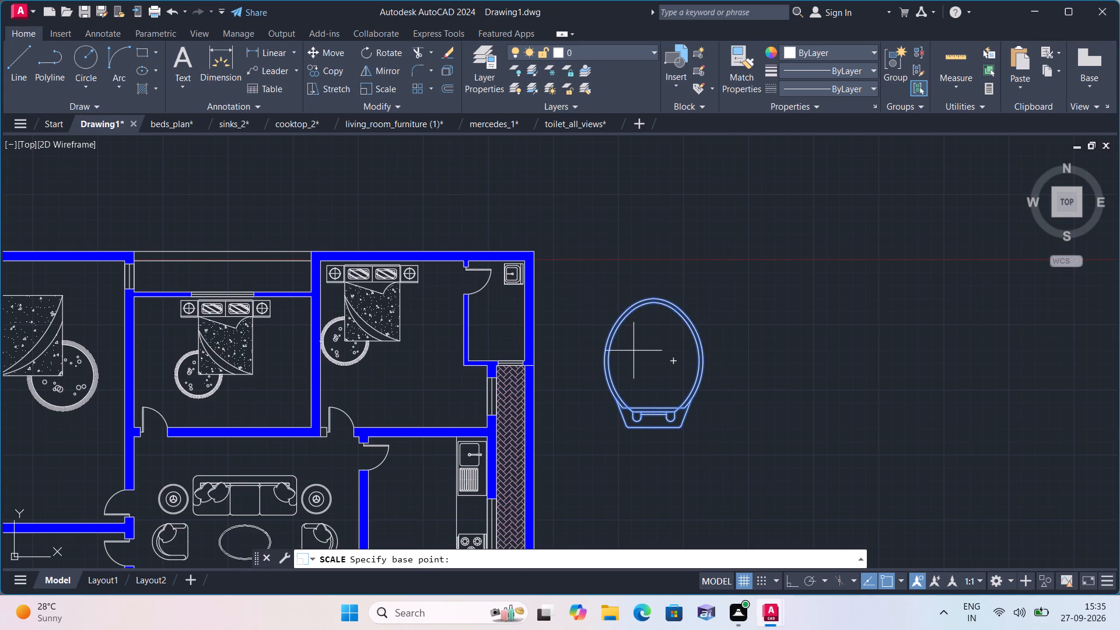
pyautogui.click(633, 351)
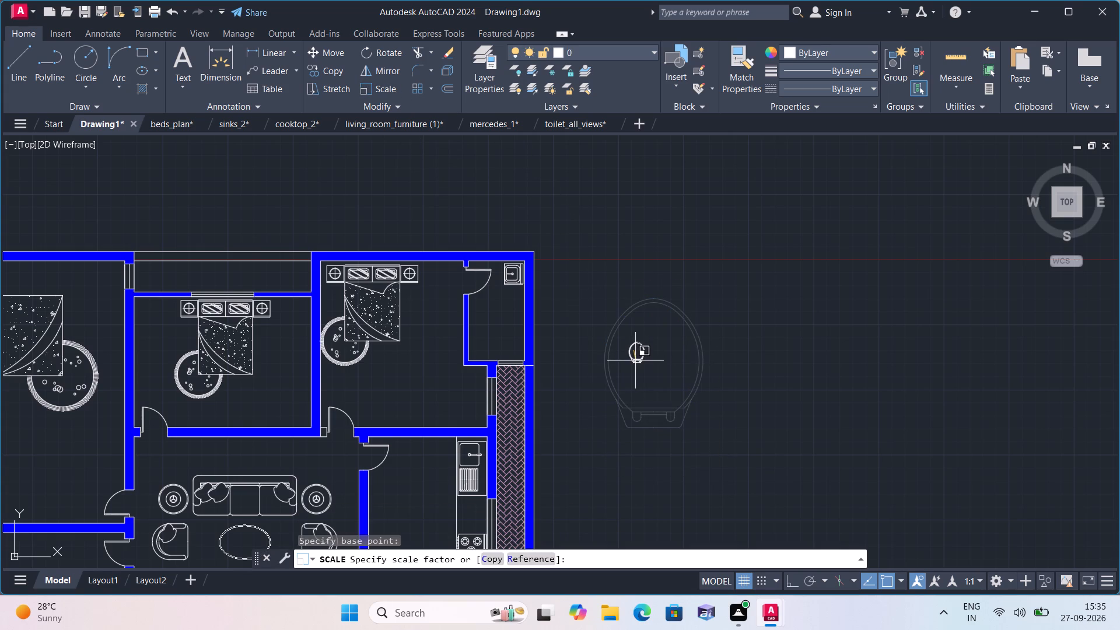
pyautogui.click(635, 360)
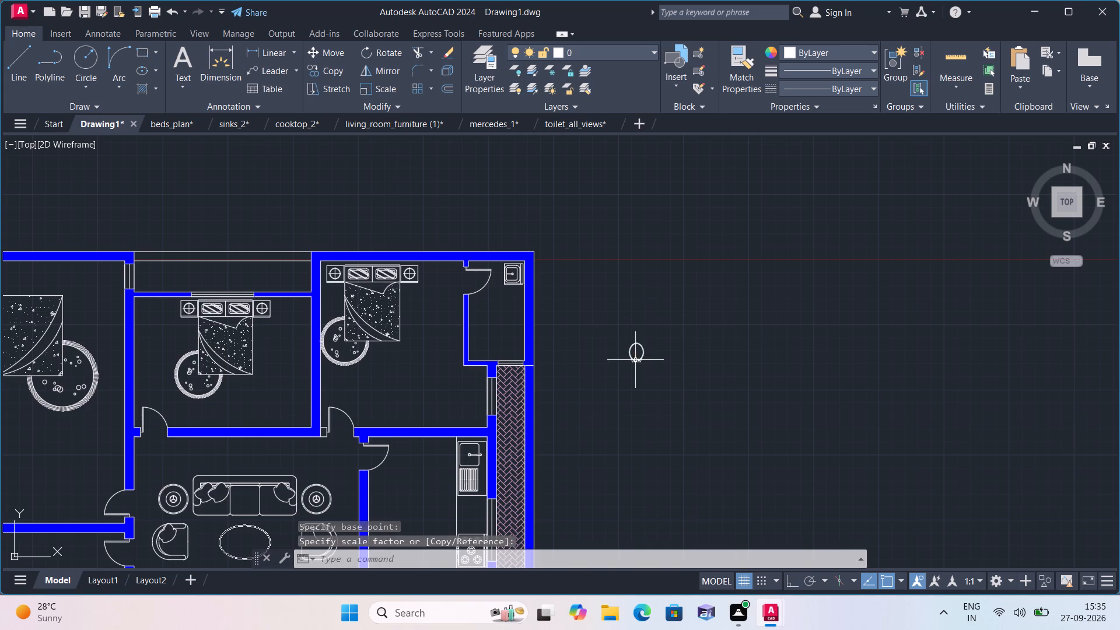
# Move the small upright toilet into the upper-right bathroom, just above the window in its bottom wall.
pyautogui.moveTo(663, 387); pyautogui.dragTo(660, 380)
pyautogui.click(610, 309)
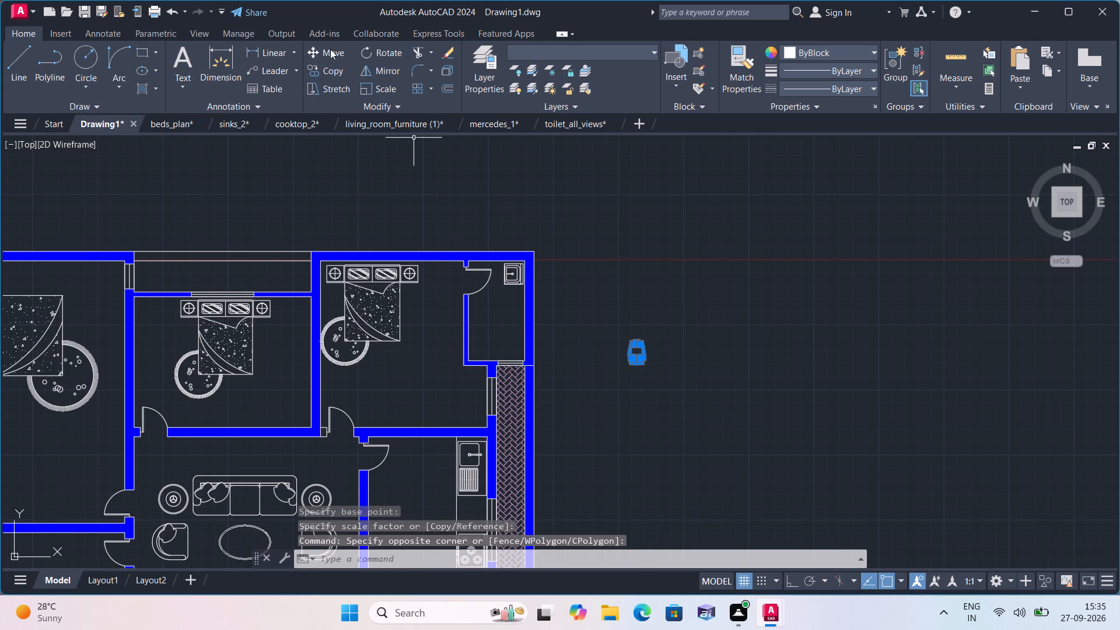
pyautogui.click(330, 49)
pyautogui.click(638, 364)
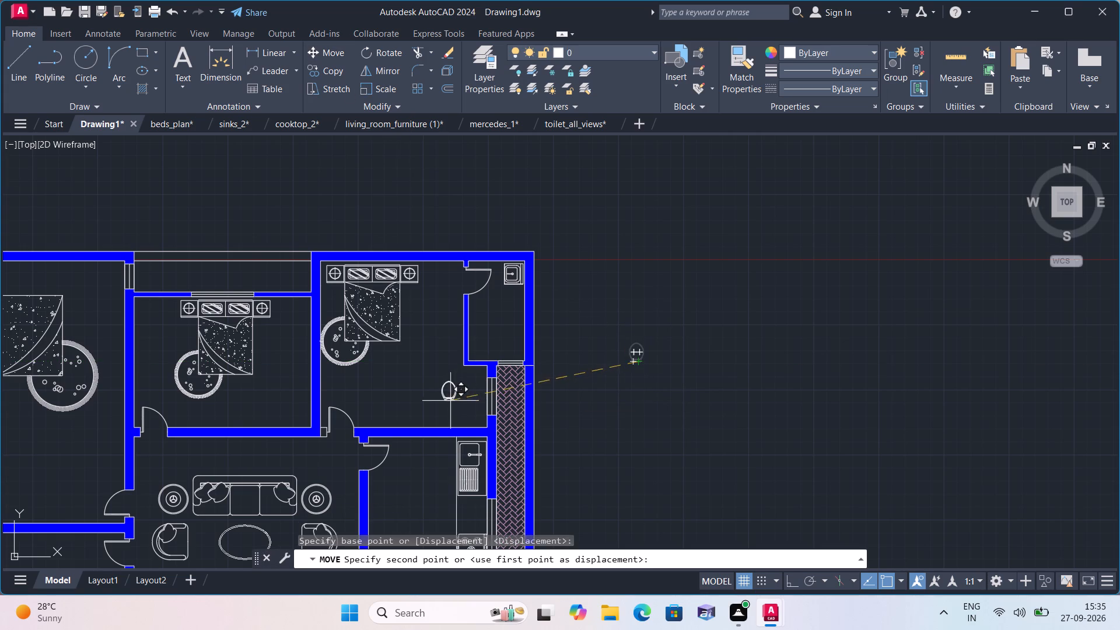
pyautogui.scroll(2, 496, 357)
pyautogui.click(528, 330)
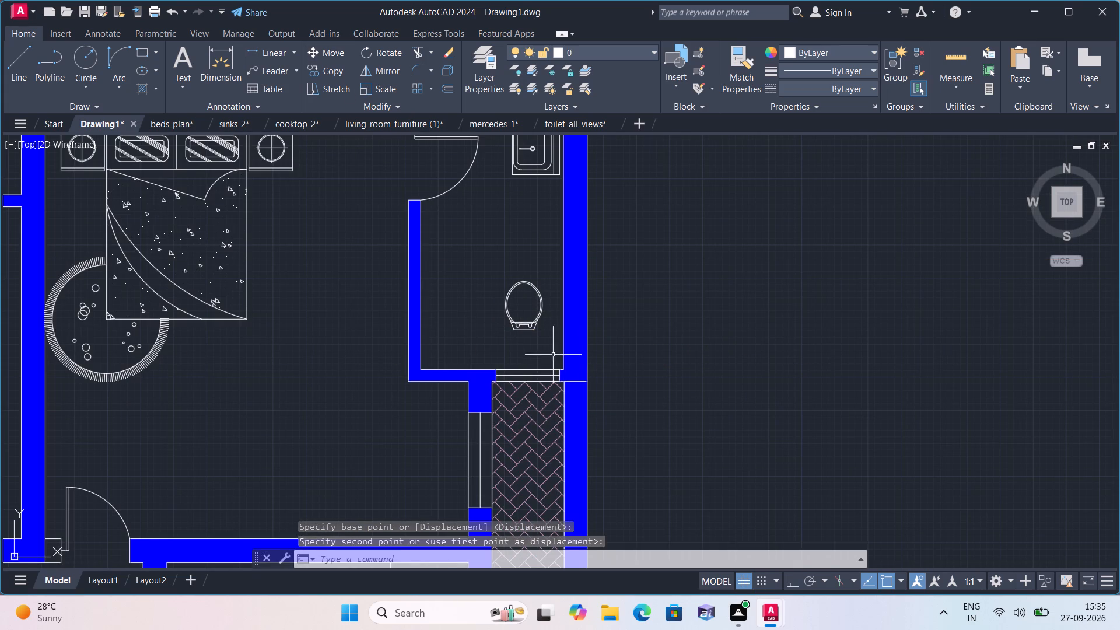
# Scale the small toilet in the upper-right bathroom up to roughly 1.75 times its size about its centre.
pyautogui.moveTo(551, 347); pyautogui.dragTo(549, 339)
pyautogui.click(486, 270)
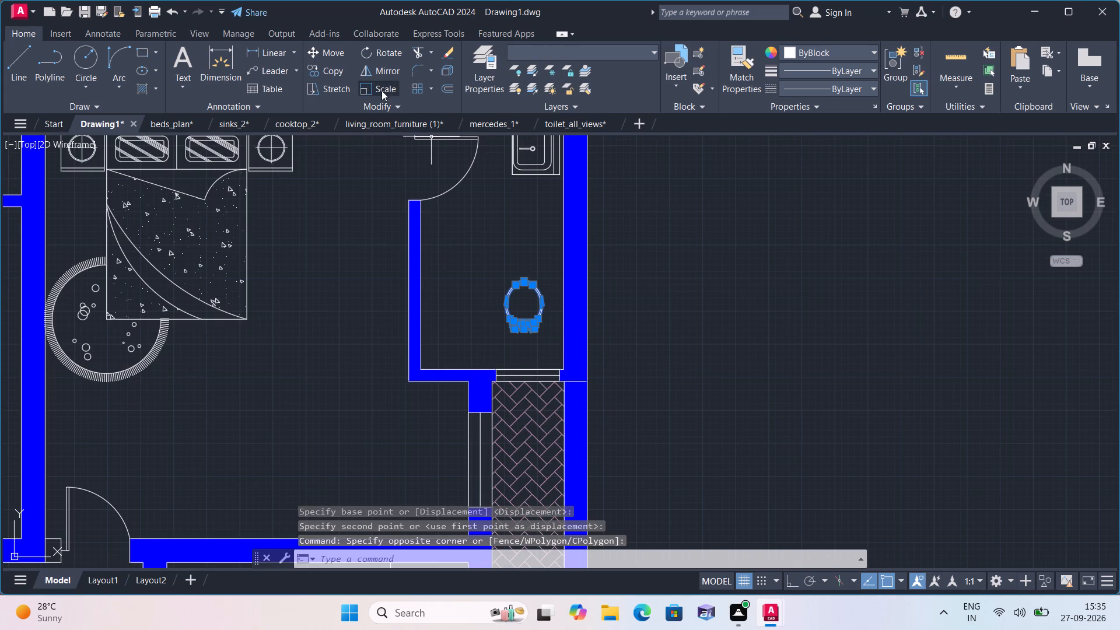
pyautogui.click(381, 89)
pyautogui.click(525, 303)
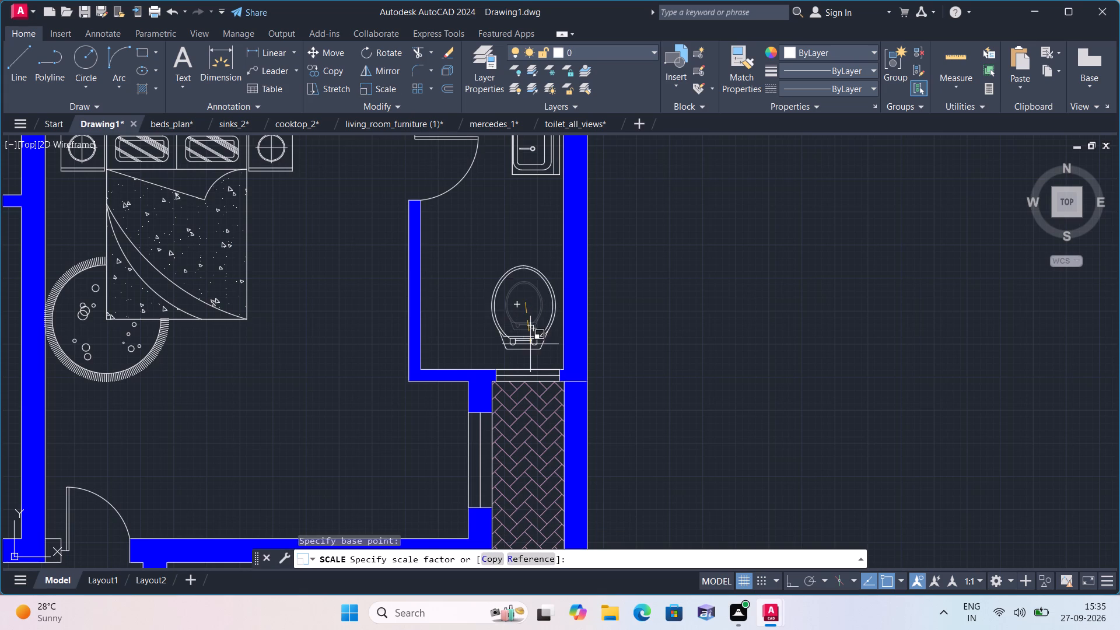
pyautogui.click(526, 345)
# Move the enlarged toilet so the middle of its back edge sits on the midpoint of the window in the bathroom's bottom wall.
pyautogui.moveTo(551, 352); pyautogui.dragTo(548, 345)
pyautogui.click(502, 256)
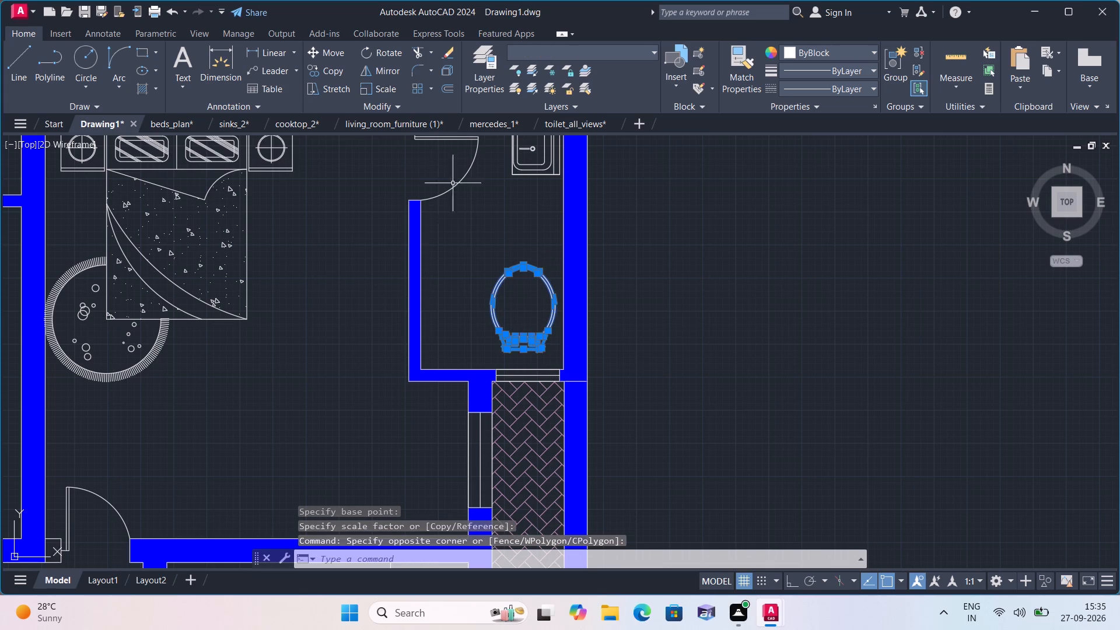
pyautogui.click(324, 54)
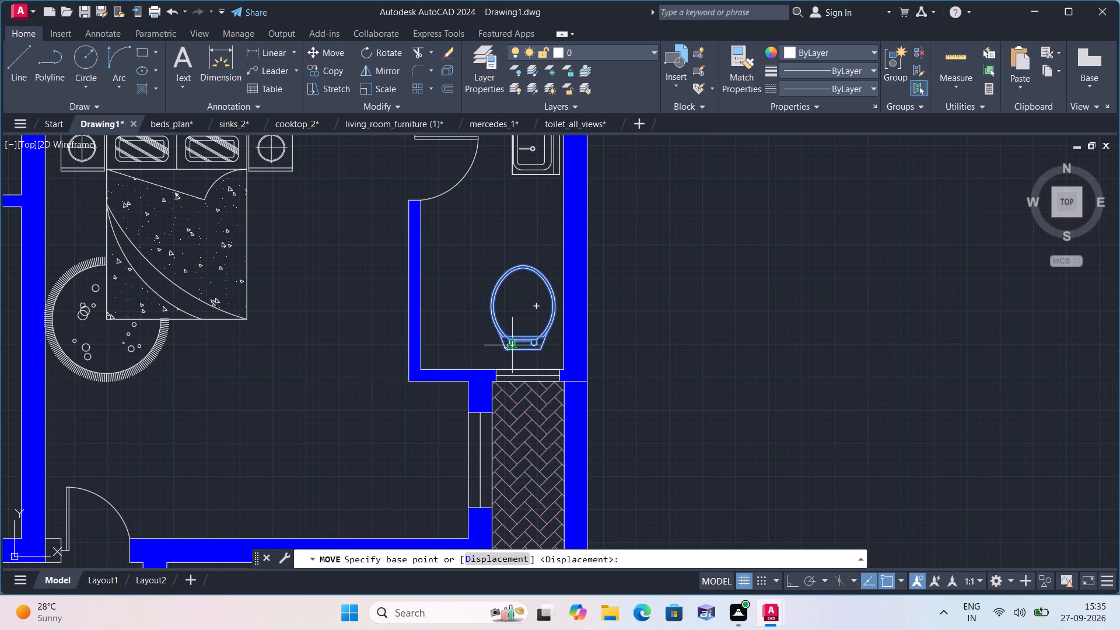
pyautogui.scroll(2, 514, 345)
pyautogui.click(527, 353)
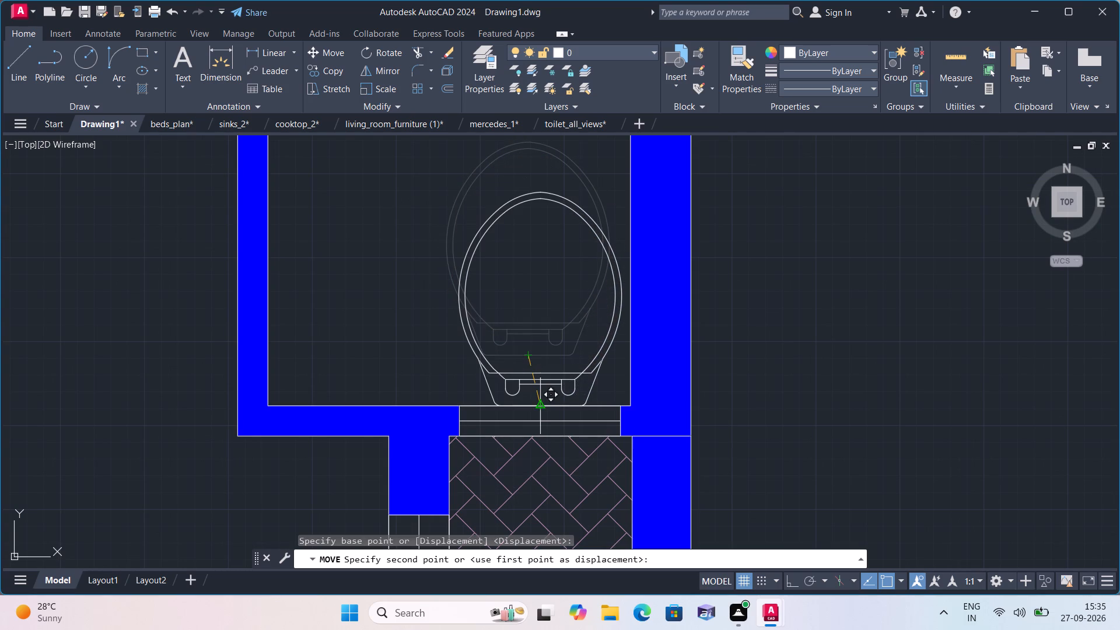
pyautogui.click(541, 404)
pyautogui.scroll(-2, 541, 404)
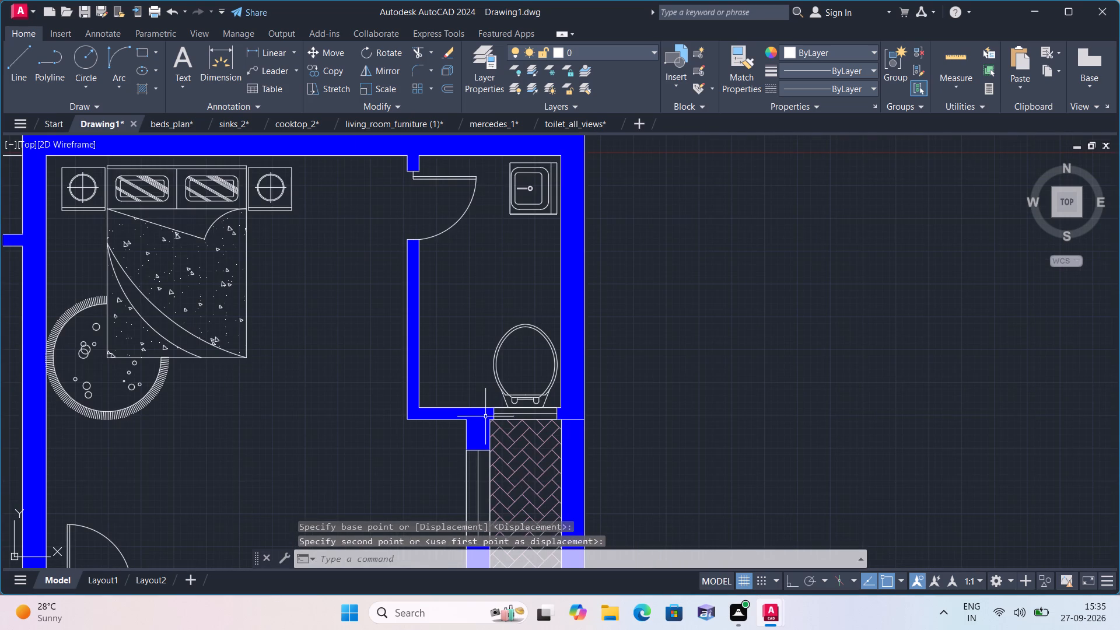
# Review the furnished floor plan room by room, checking the bedrooms, living areas, kitchen, bathrooms and parking.
pyautogui.scroll(-3, 454, 434)
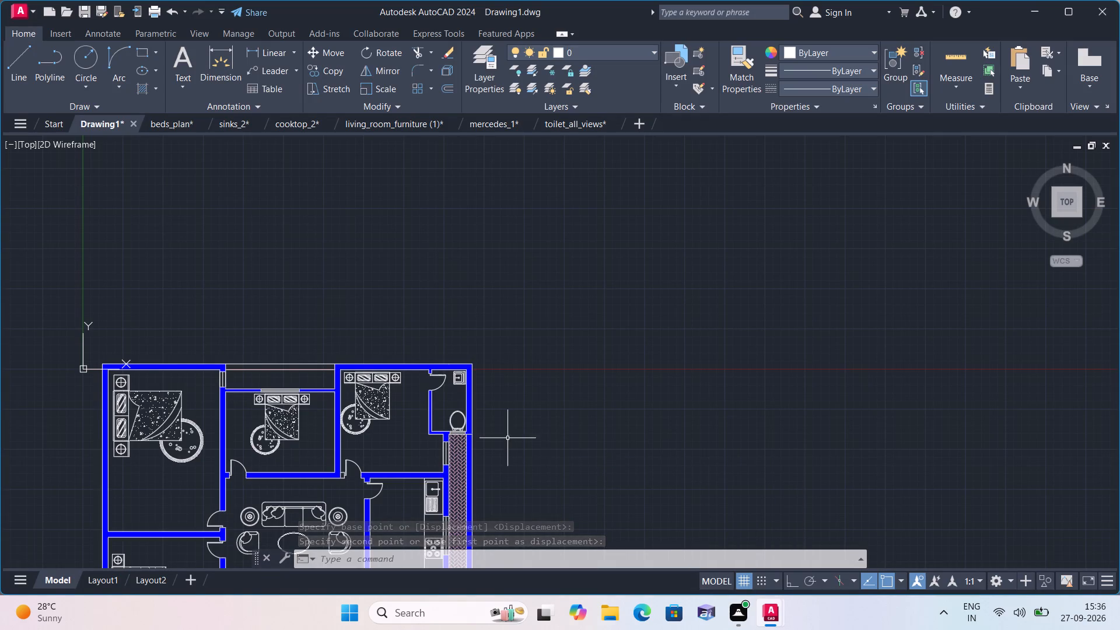
pyautogui.moveTo(237, 423); pyautogui.dragTo(254, 377, button='middle')
pyautogui.scroll(-1, 246, 391)
pyautogui.moveTo(254, 377); pyautogui.dragTo(285, 336, button='middle')
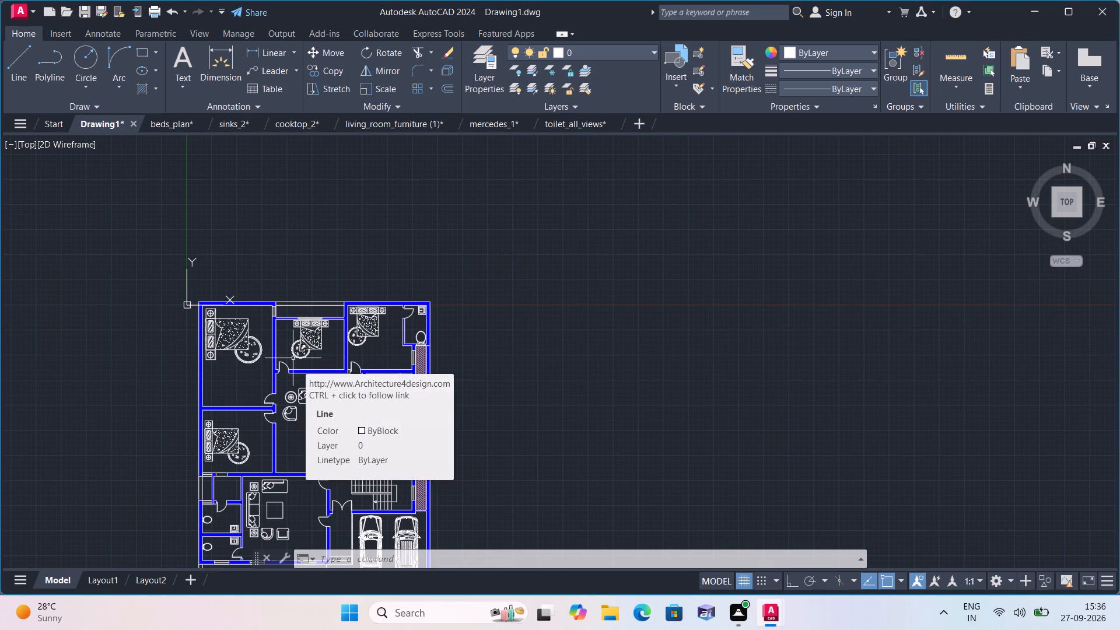
pyautogui.scroll(-1, 288, 359)
pyautogui.scroll(1, 263, 349)
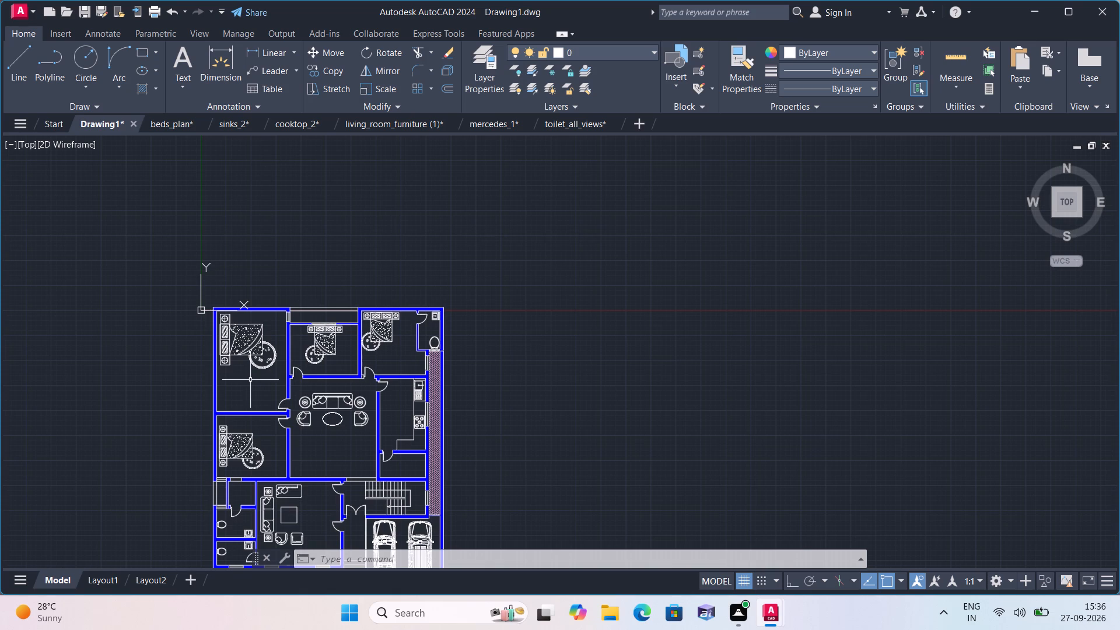
pyautogui.scroll(2, 239, 334)
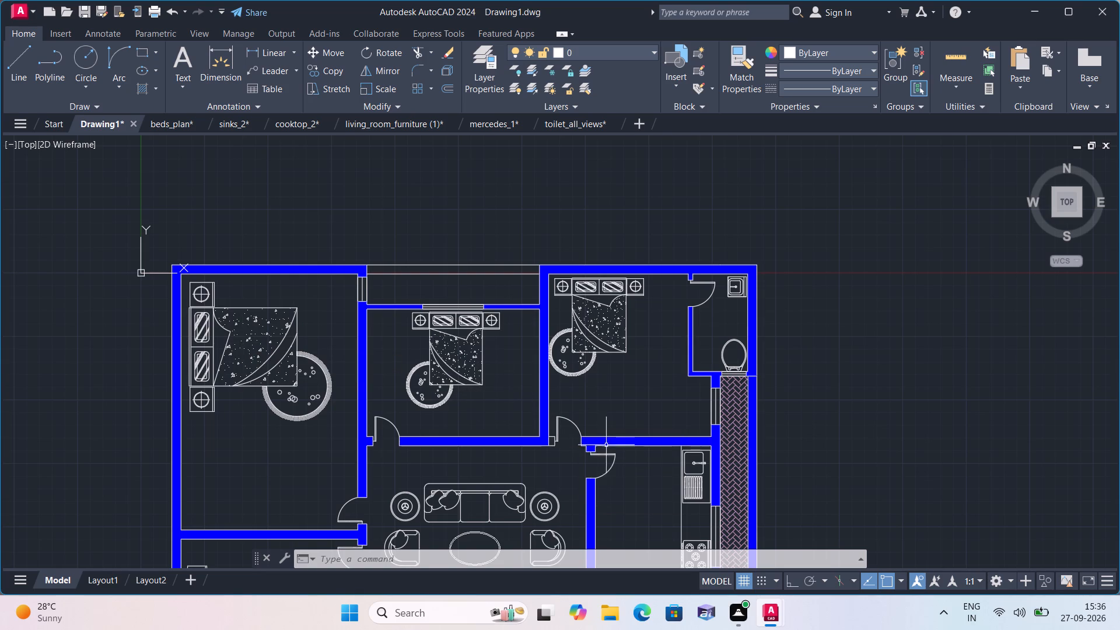
pyautogui.moveTo(611, 453); pyautogui.dragTo(600, 387, button='middle')
pyautogui.scroll(-1, 611, 453)
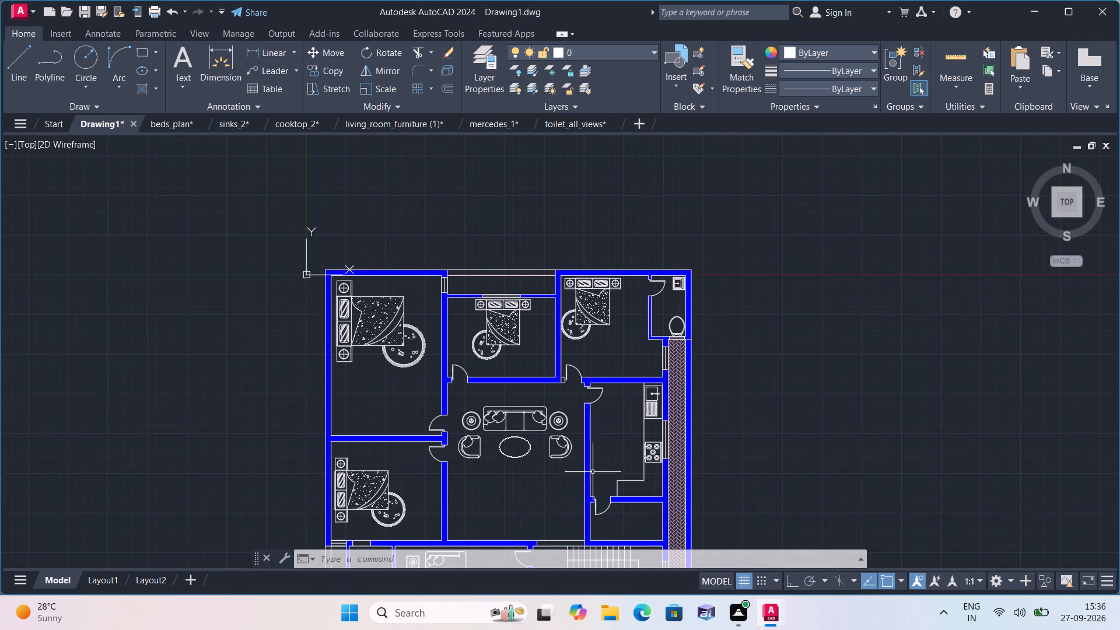
pyautogui.moveTo(600, 523); pyautogui.dragTo(587, 401, button='middle')
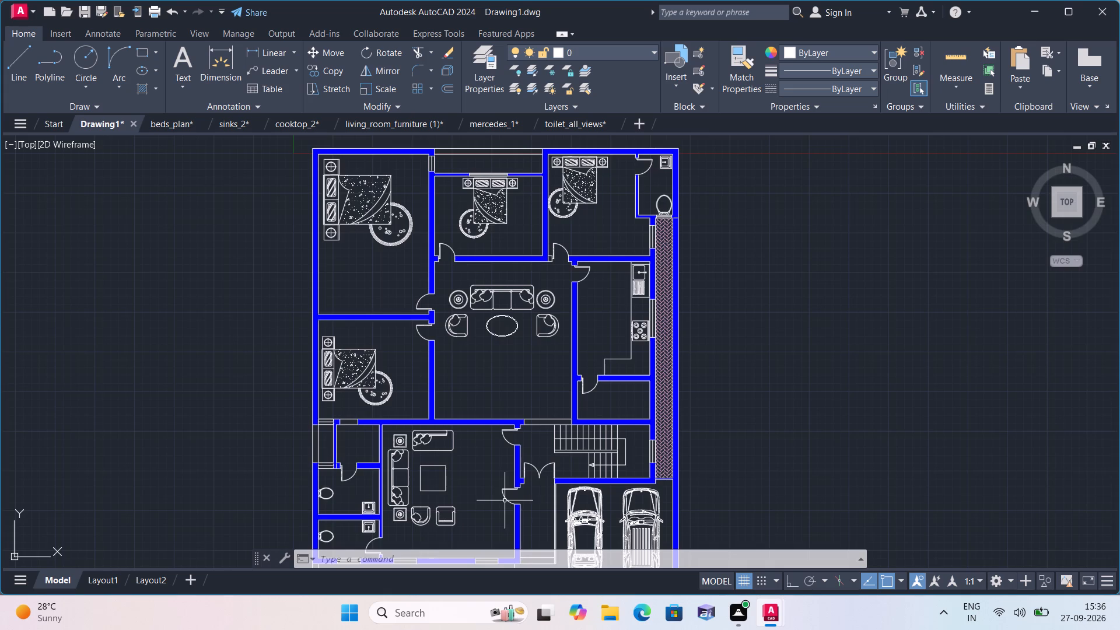
pyautogui.moveTo(499, 494); pyautogui.dragTo(536, 412, button='middle')
pyautogui.scroll(-1, 524, 433)
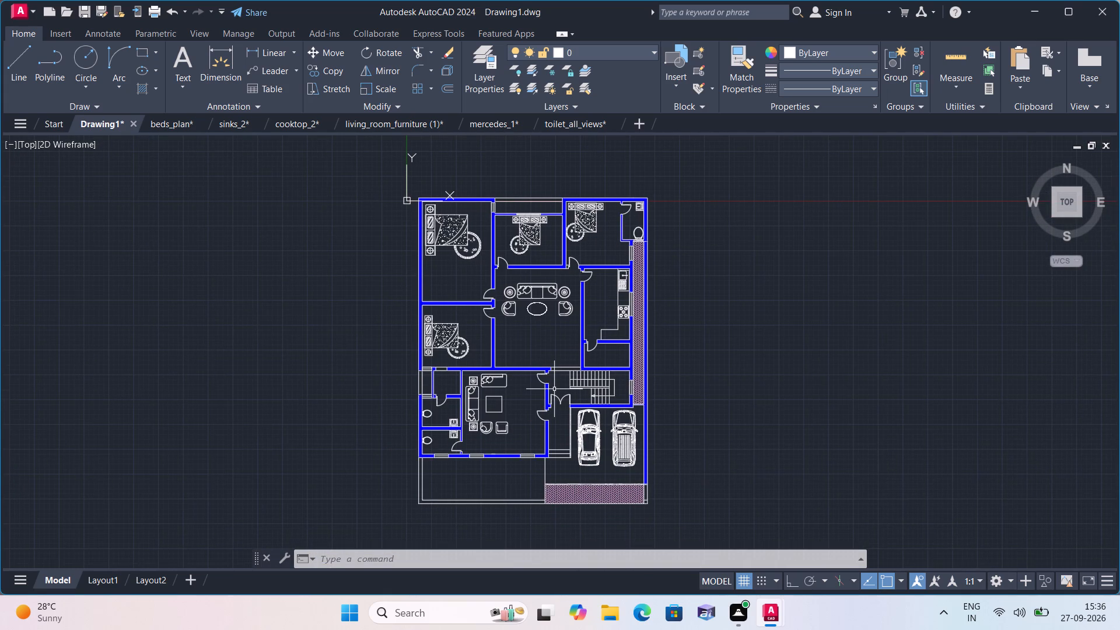
pyautogui.scroll(1, 554, 389)
pyautogui.scroll(-1, 554, 389)
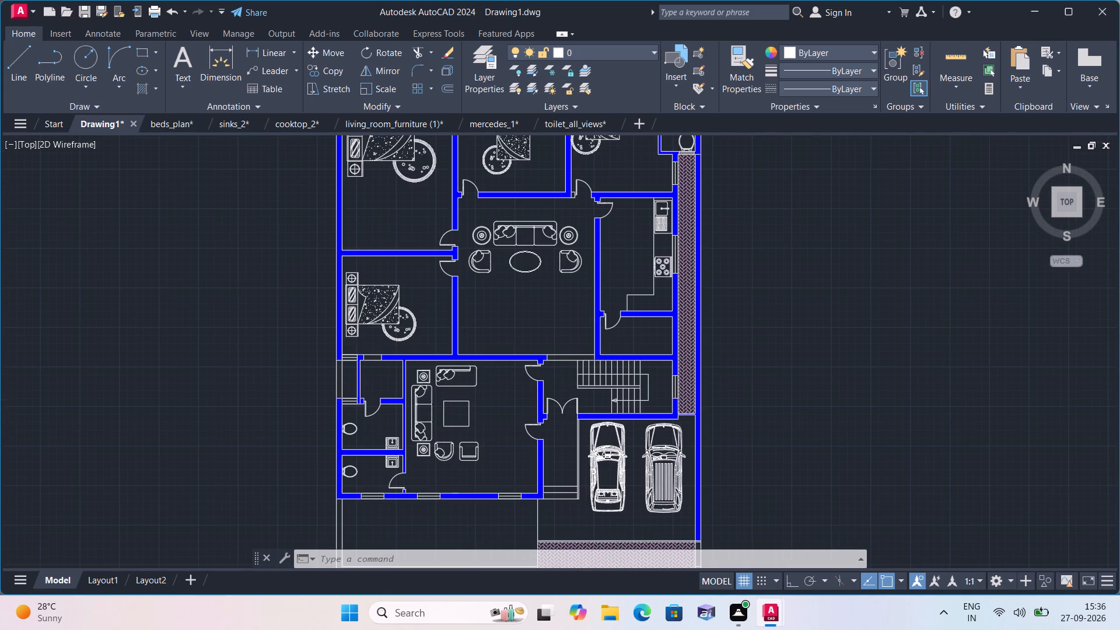
pyautogui.scroll(1, 554, 389)
pyautogui.scroll(-1, 554, 389)
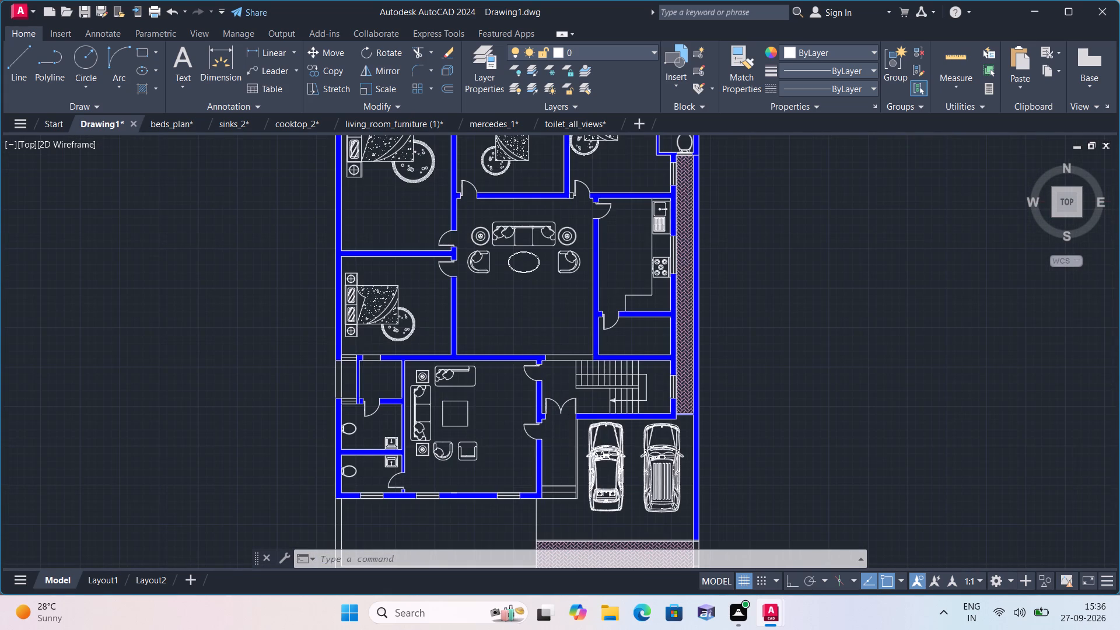
pyautogui.scroll(1, 554, 389)
pyautogui.scroll(-1, 554, 389)
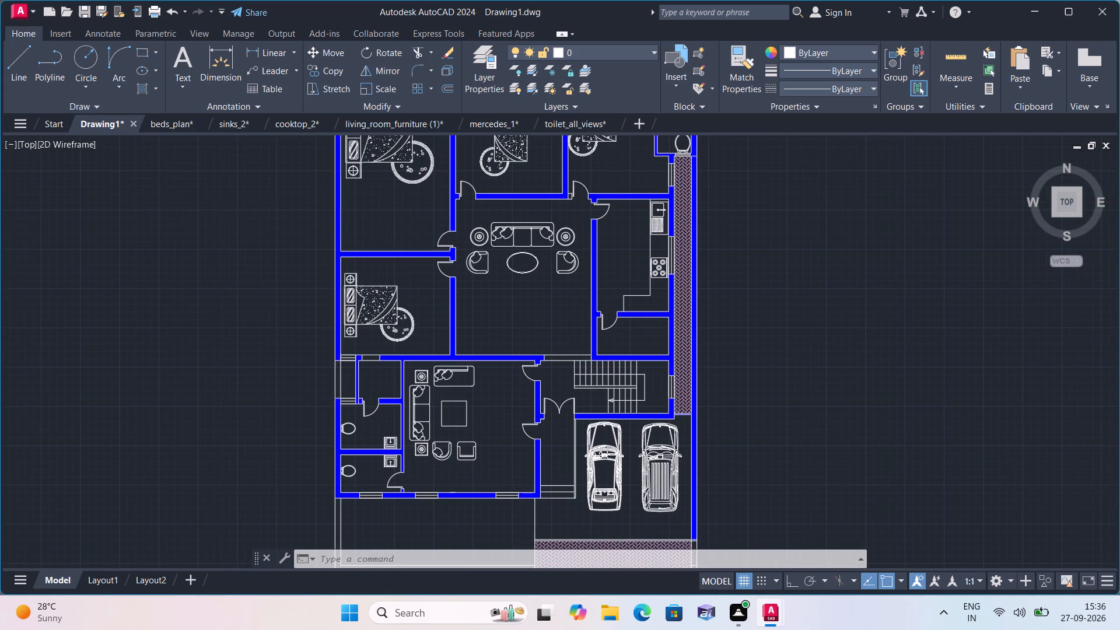
pyautogui.scroll(-1, 554, 389)
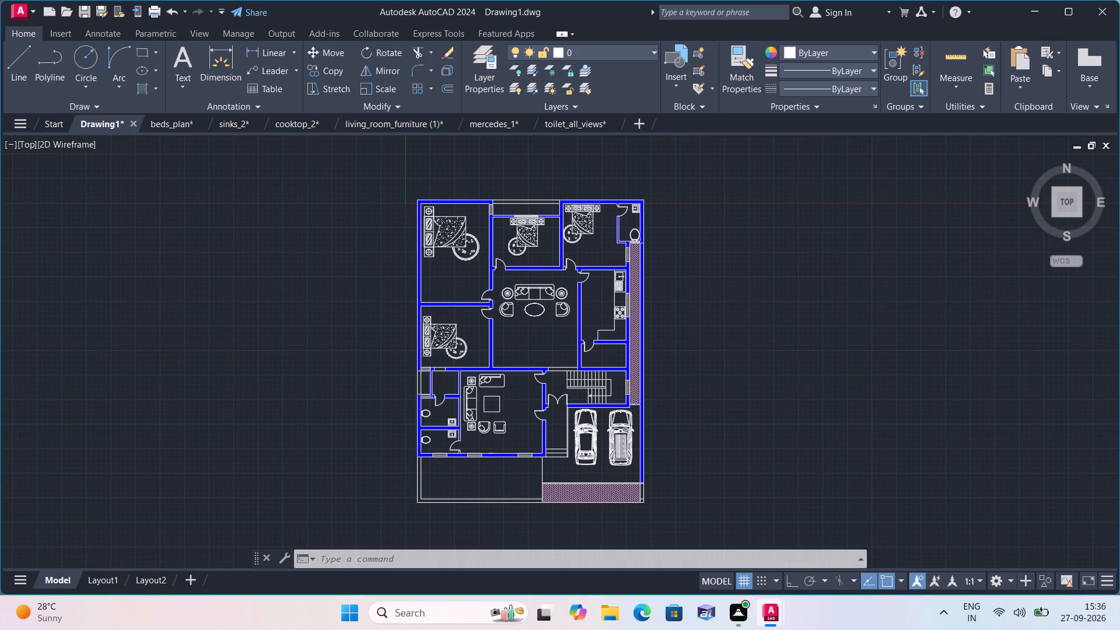
pyautogui.scroll(-1, 554, 389)
pyautogui.scroll(2, 554, 389)
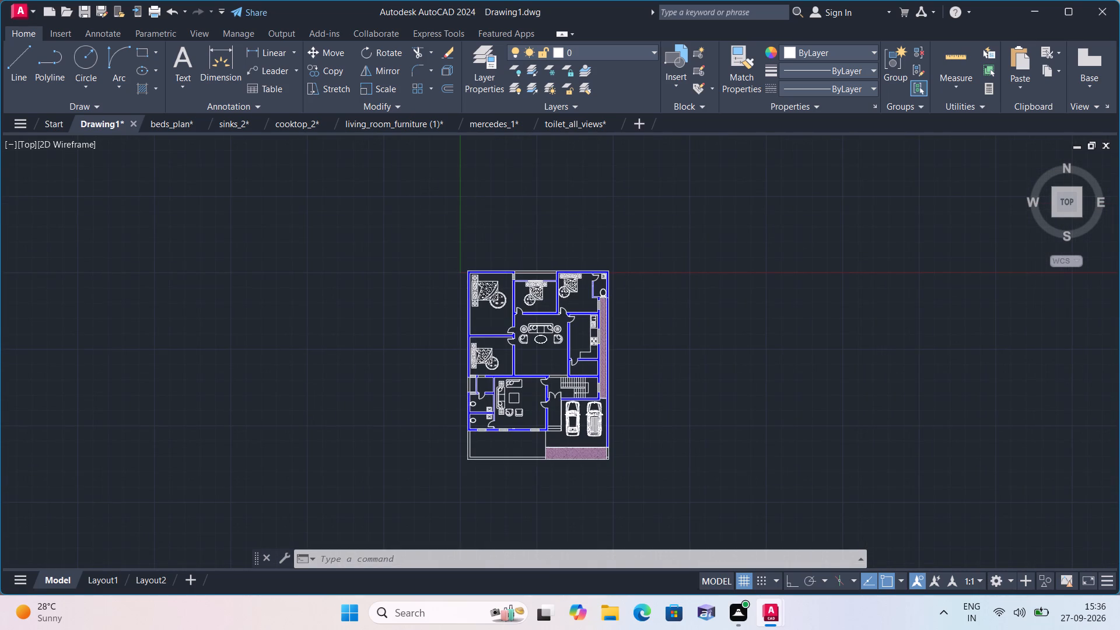
pyautogui.scroll(2, 554, 389)
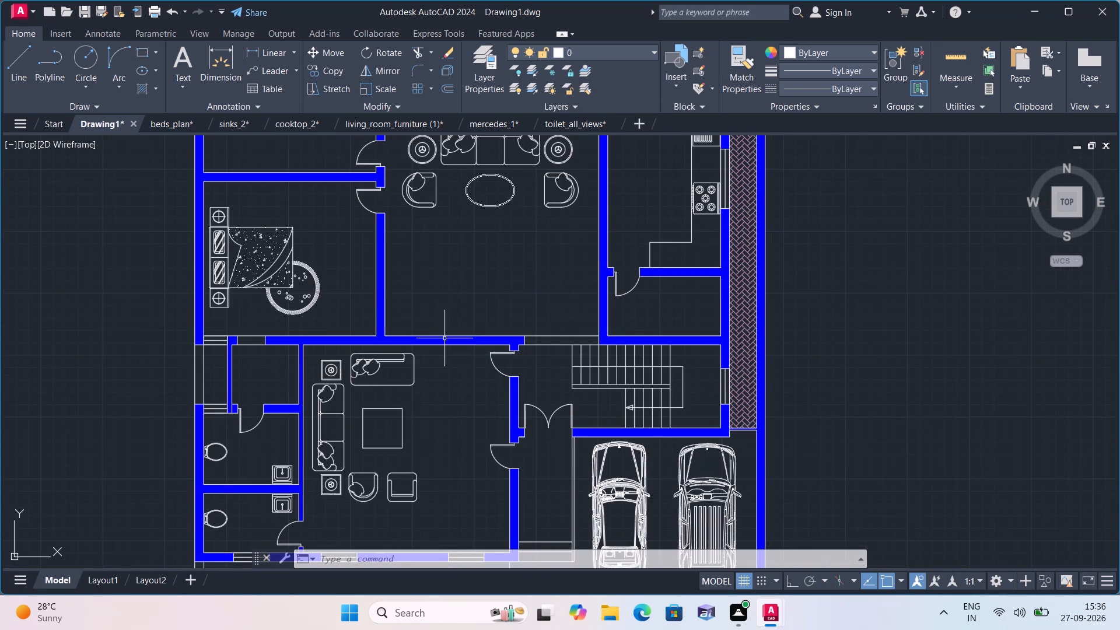
pyautogui.moveTo(444, 338); pyautogui.dragTo(468, 376, button='middle')
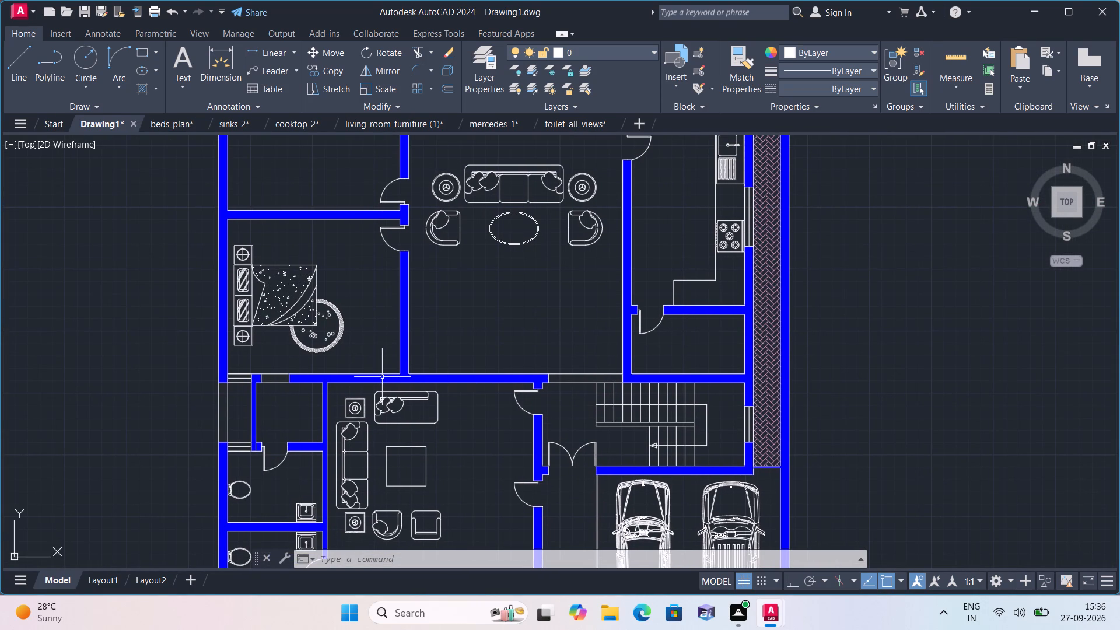
pyautogui.scroll(1, 382, 369)
pyautogui.scroll(-1, 382, 369)
pyautogui.scroll(1, 382, 369)
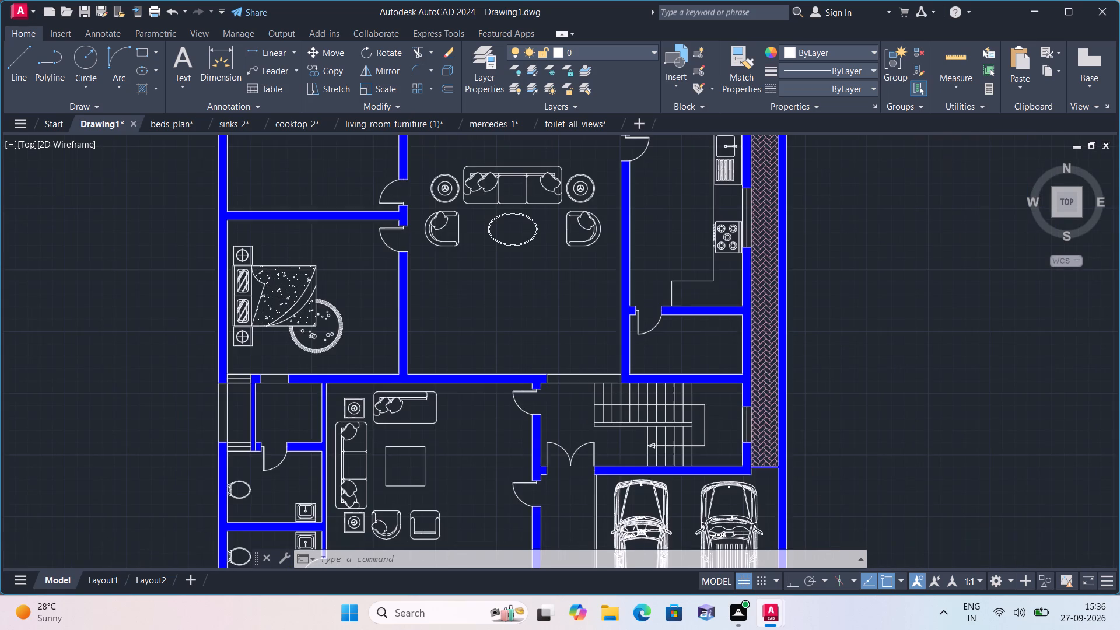
pyautogui.scroll(-1, 382, 369)
pyautogui.scroll(1, 382, 369)
pyautogui.scroll(-1, 382, 369)
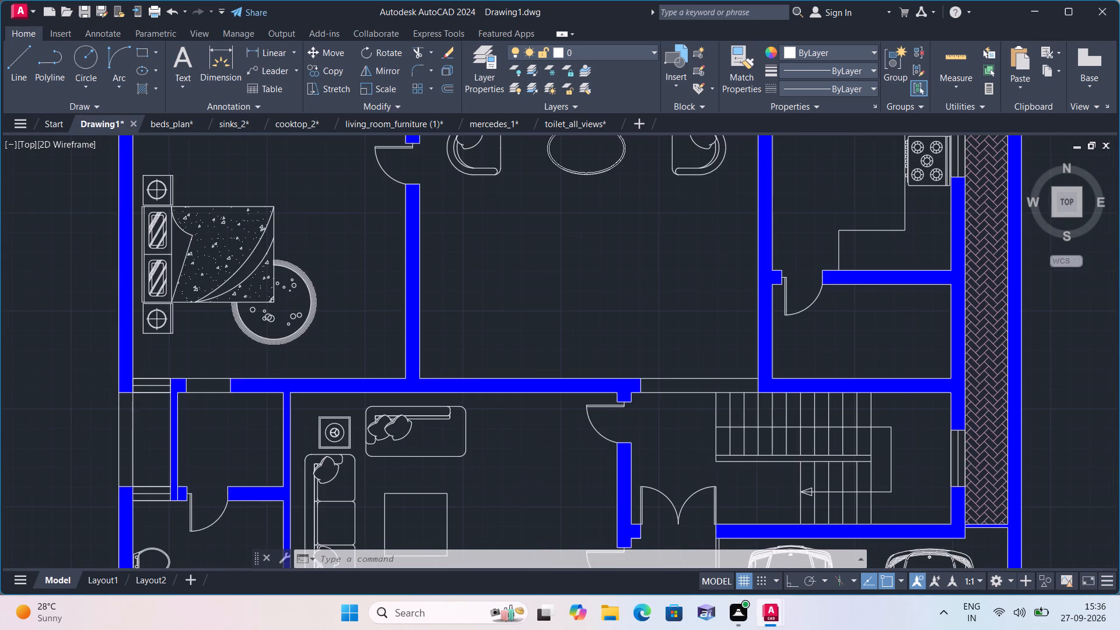
pyautogui.scroll(-1, 382, 369)
pyautogui.moveTo(372, 347); pyautogui.dragTo(453, 418, button='middle')
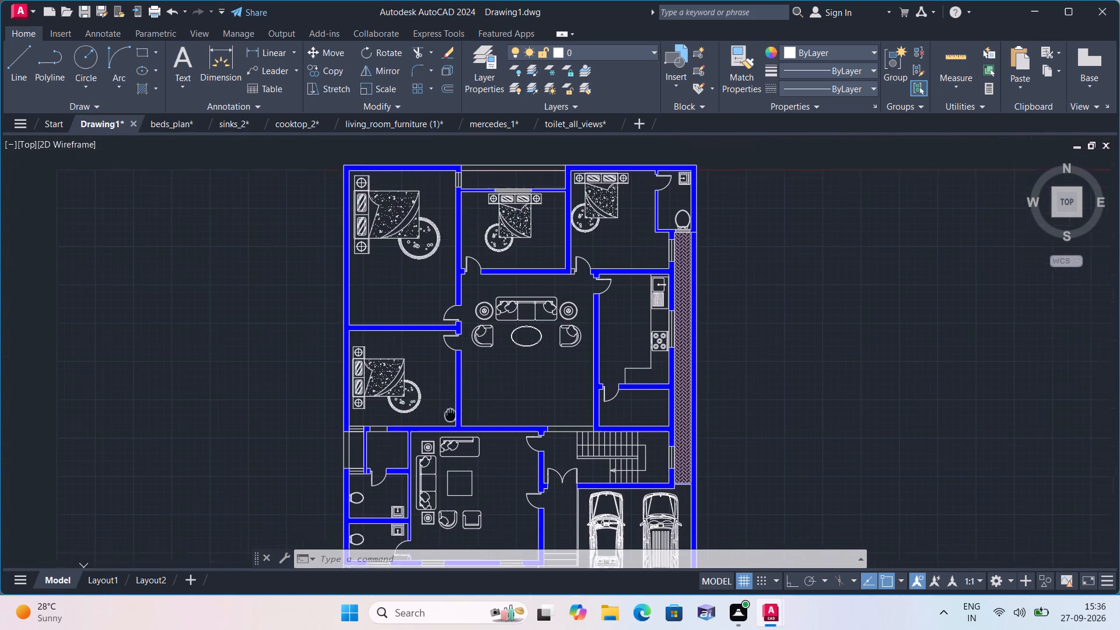
pyautogui.scroll(-1, 404, 342)
pyautogui.moveTo(407, 347); pyautogui.dragTo(423, 381, button='middle')
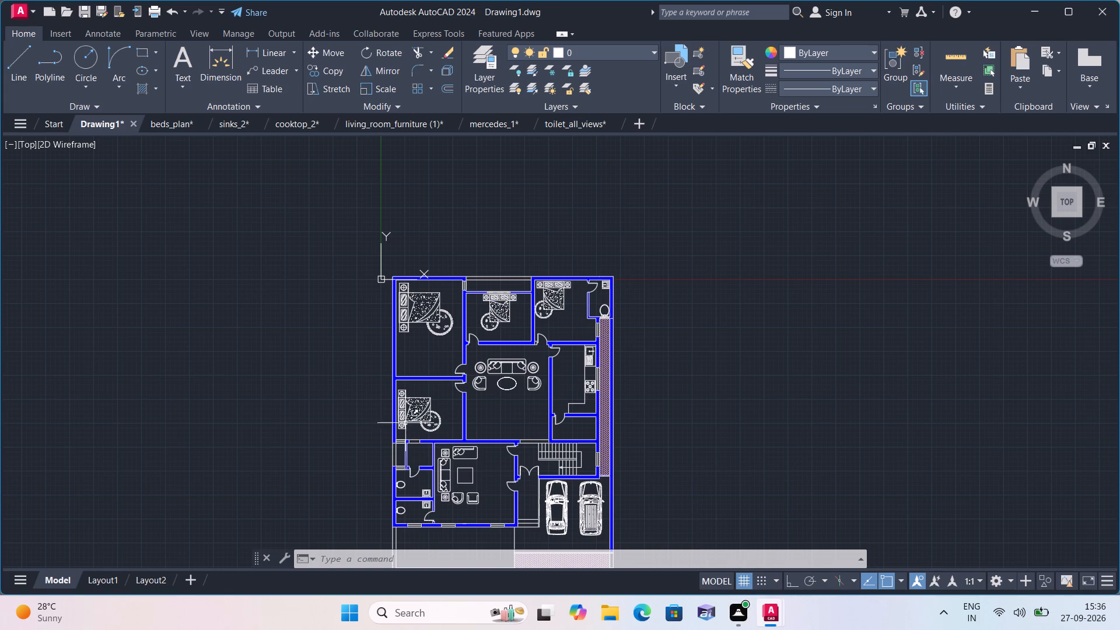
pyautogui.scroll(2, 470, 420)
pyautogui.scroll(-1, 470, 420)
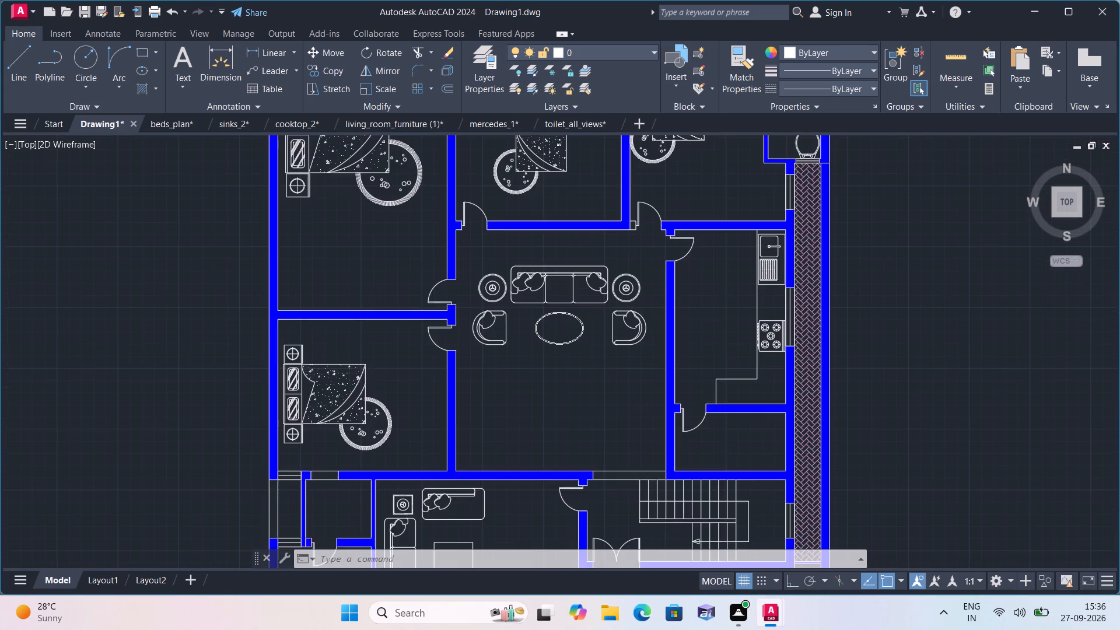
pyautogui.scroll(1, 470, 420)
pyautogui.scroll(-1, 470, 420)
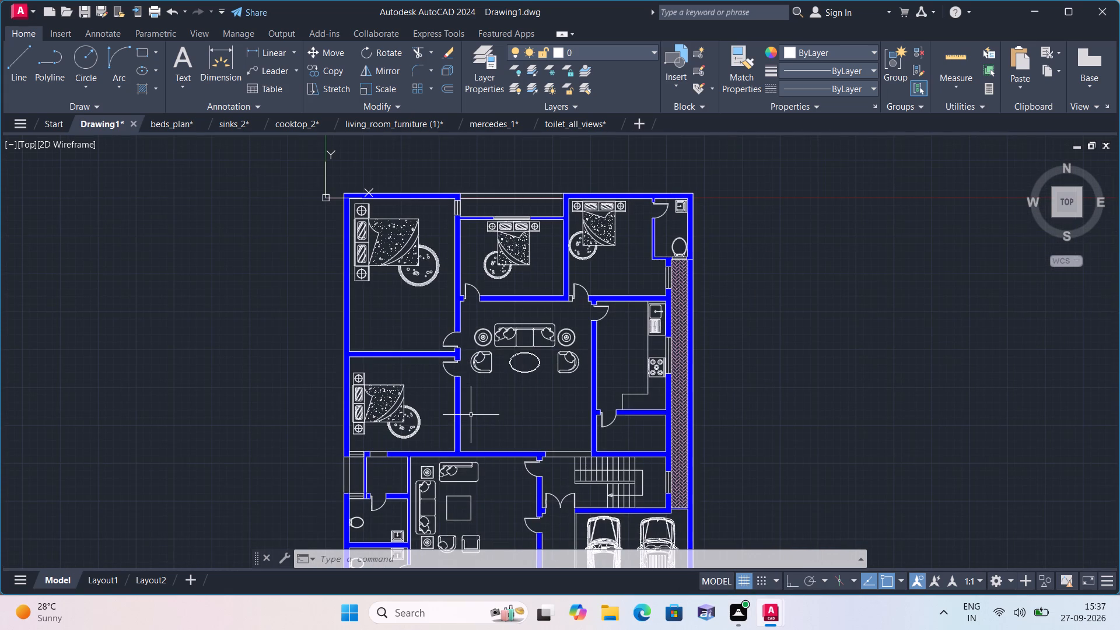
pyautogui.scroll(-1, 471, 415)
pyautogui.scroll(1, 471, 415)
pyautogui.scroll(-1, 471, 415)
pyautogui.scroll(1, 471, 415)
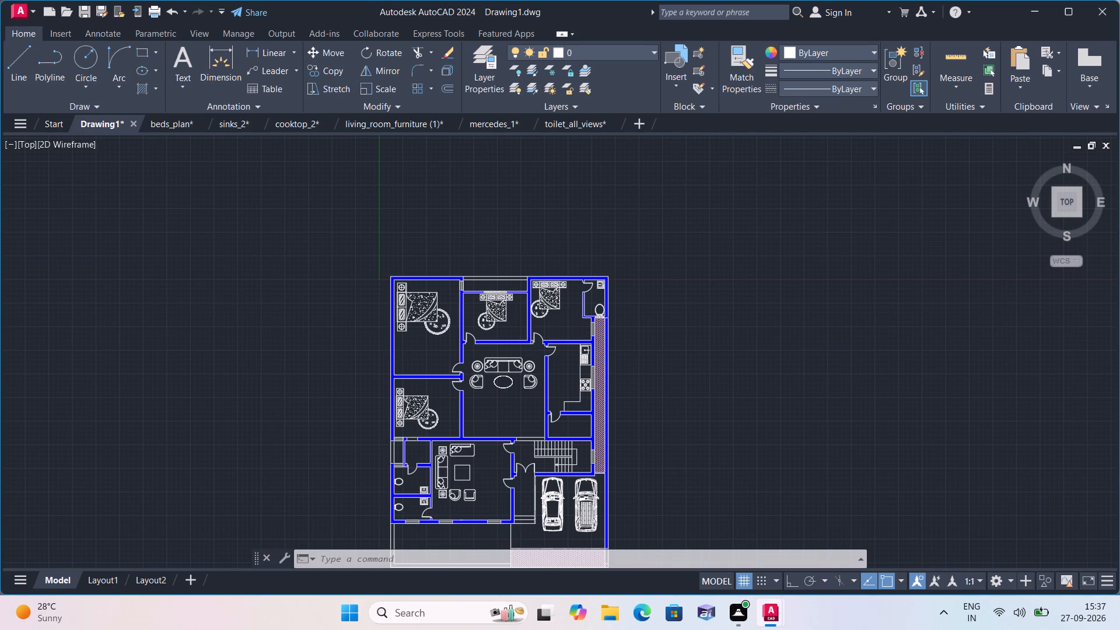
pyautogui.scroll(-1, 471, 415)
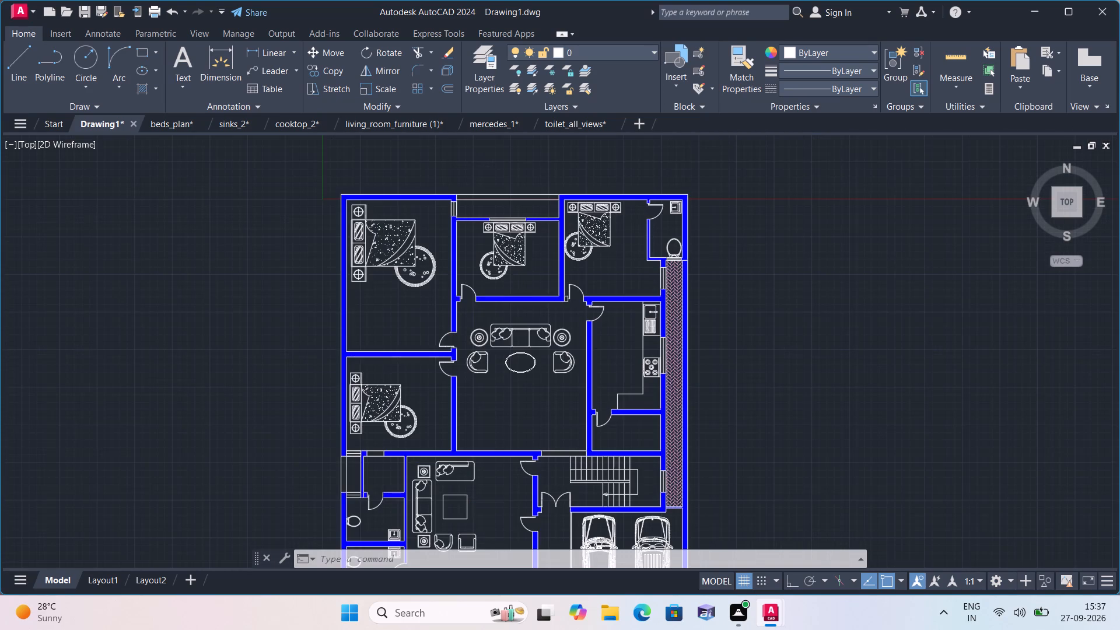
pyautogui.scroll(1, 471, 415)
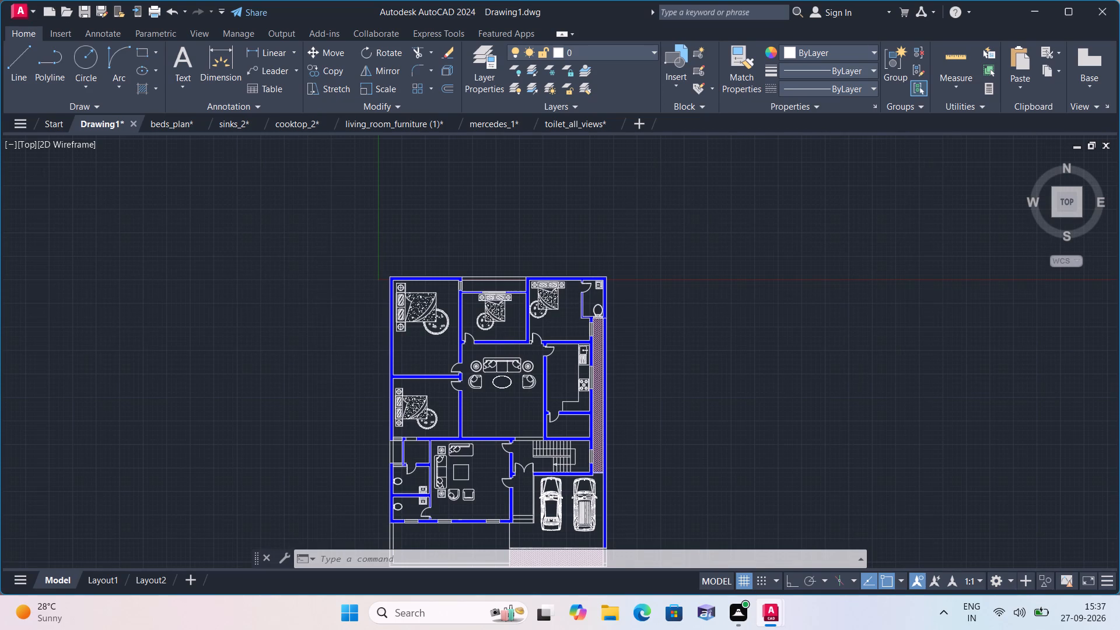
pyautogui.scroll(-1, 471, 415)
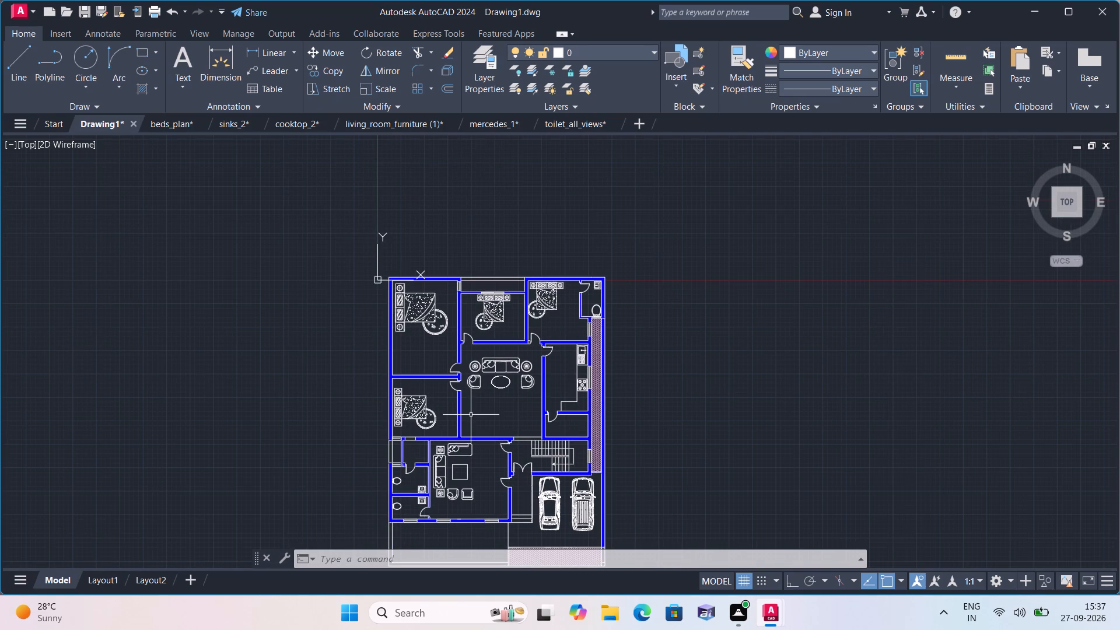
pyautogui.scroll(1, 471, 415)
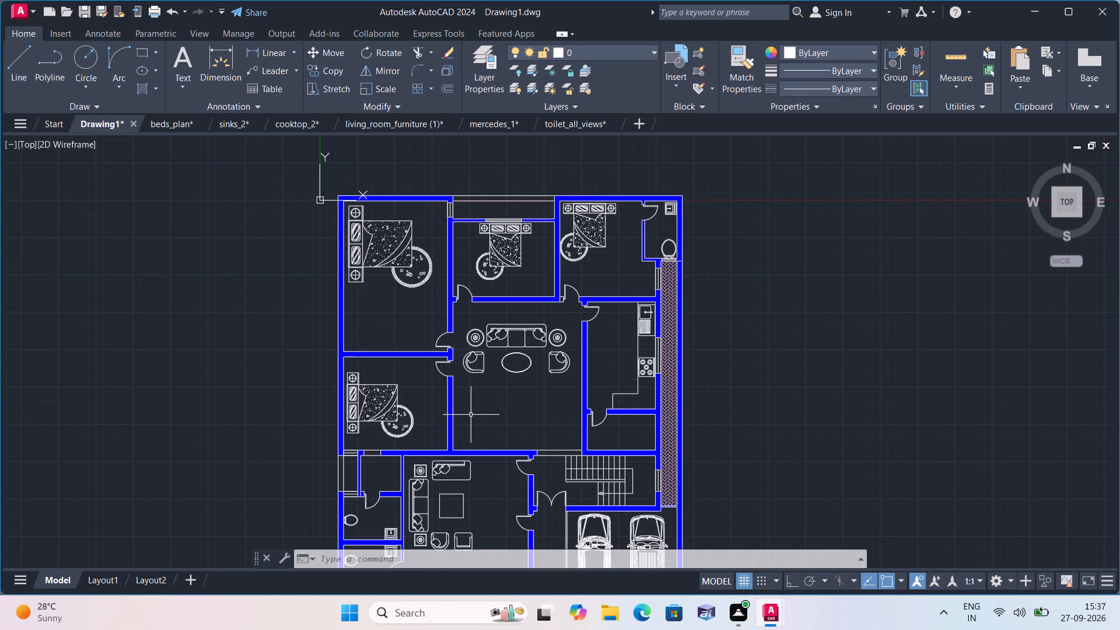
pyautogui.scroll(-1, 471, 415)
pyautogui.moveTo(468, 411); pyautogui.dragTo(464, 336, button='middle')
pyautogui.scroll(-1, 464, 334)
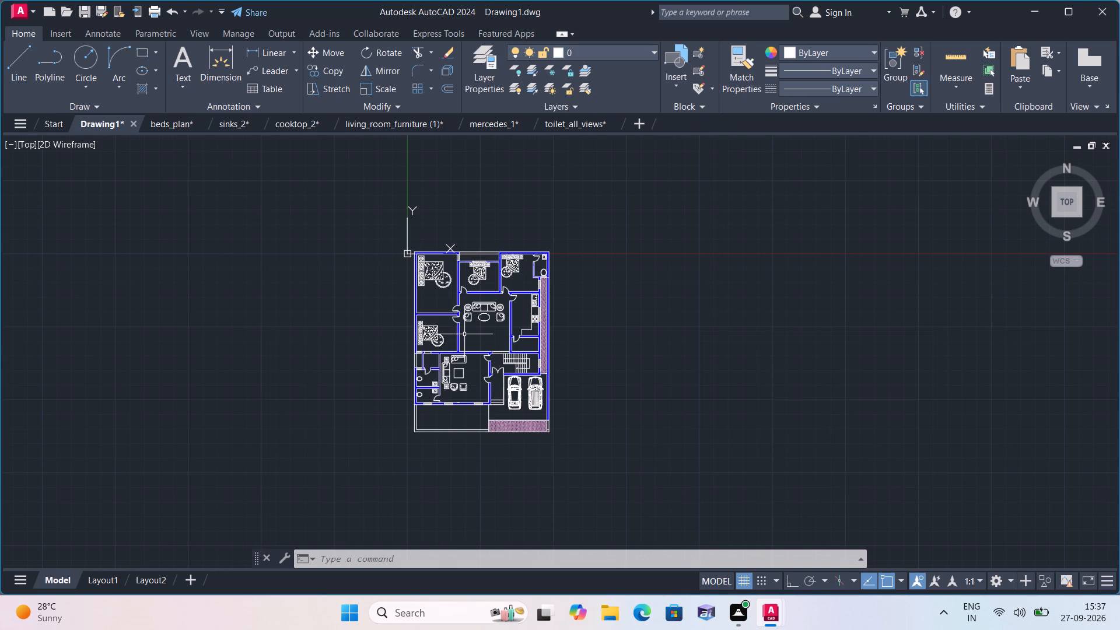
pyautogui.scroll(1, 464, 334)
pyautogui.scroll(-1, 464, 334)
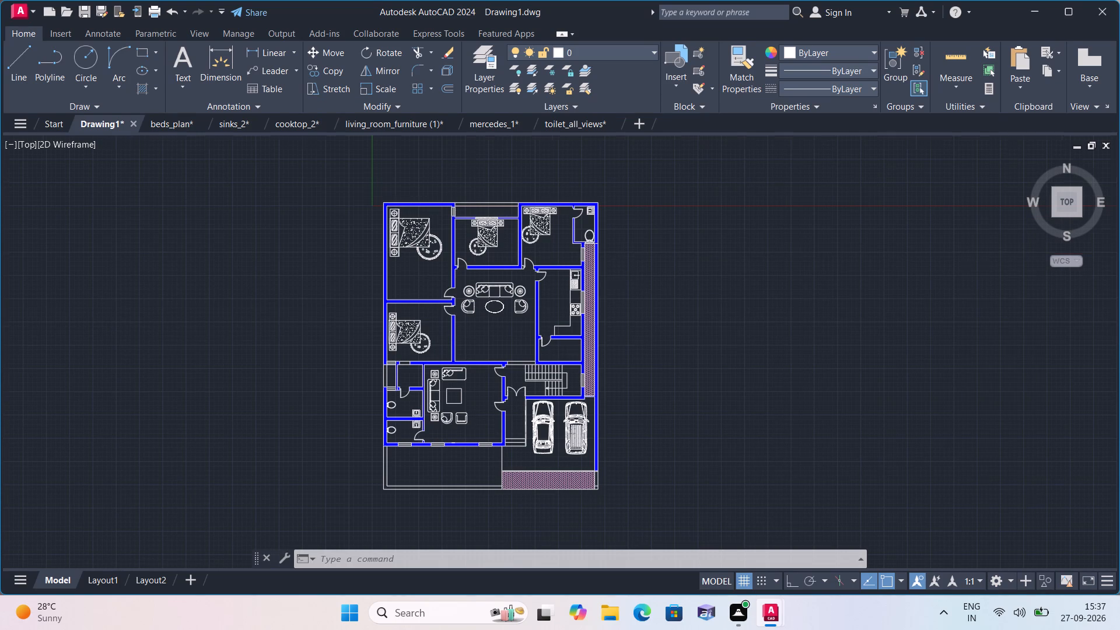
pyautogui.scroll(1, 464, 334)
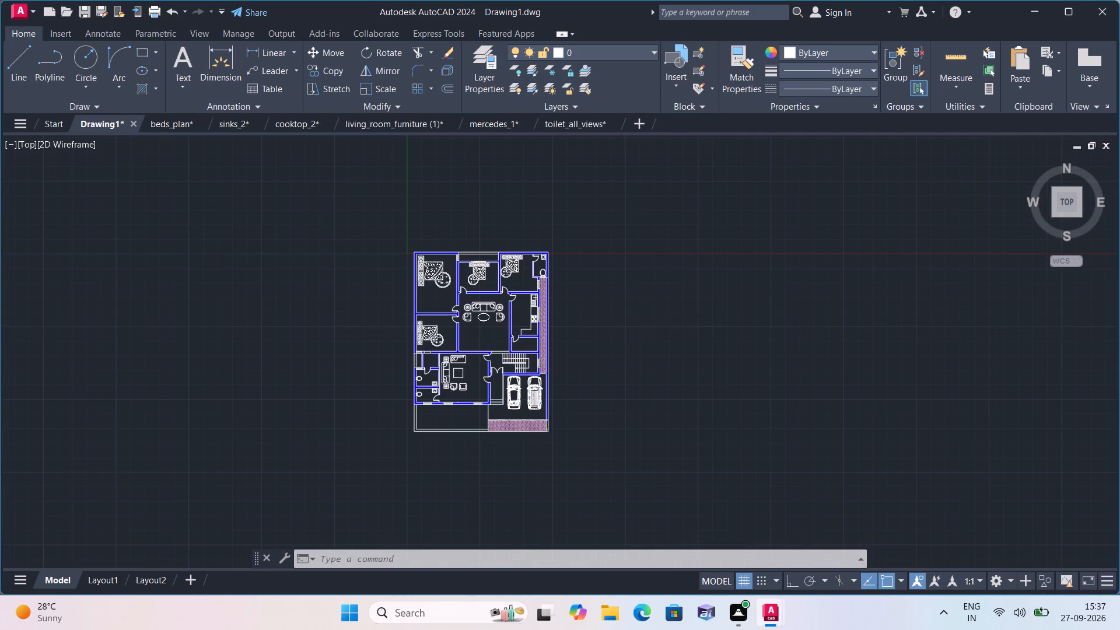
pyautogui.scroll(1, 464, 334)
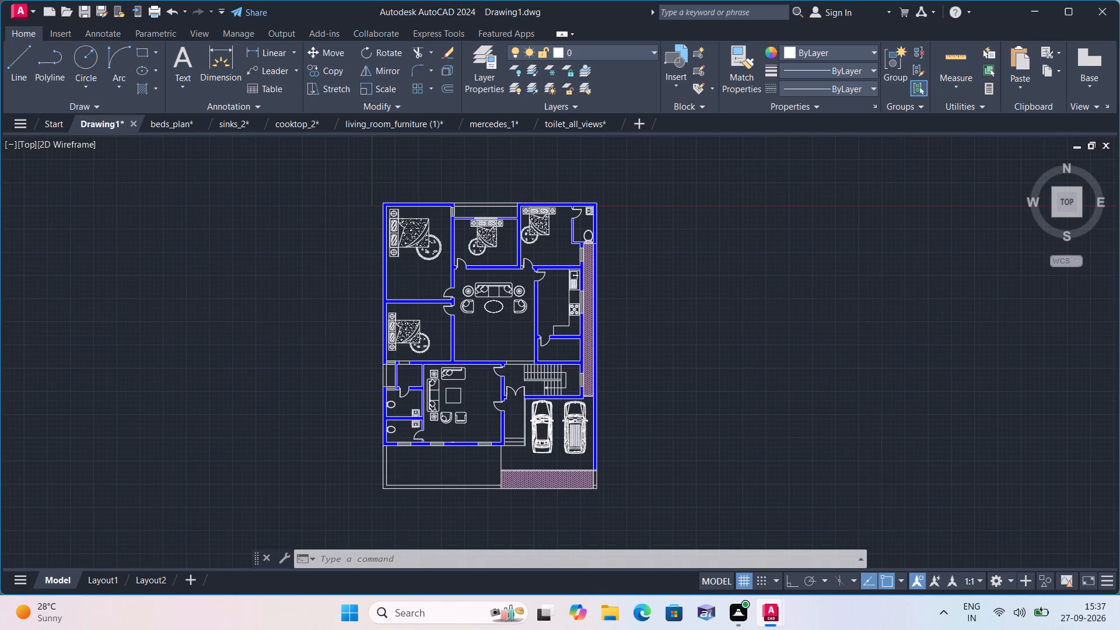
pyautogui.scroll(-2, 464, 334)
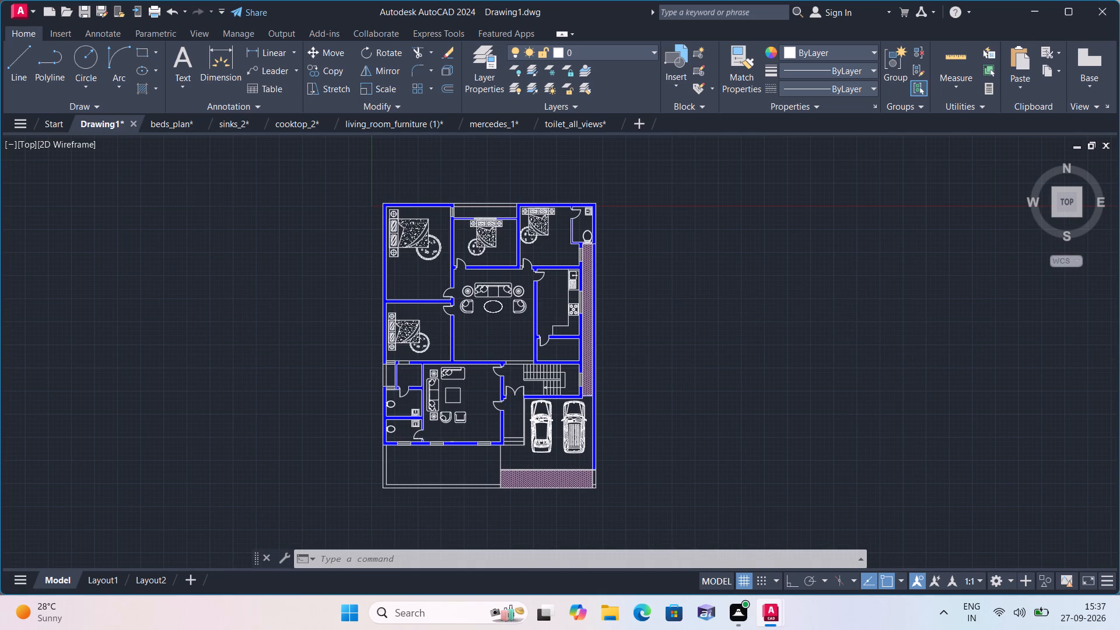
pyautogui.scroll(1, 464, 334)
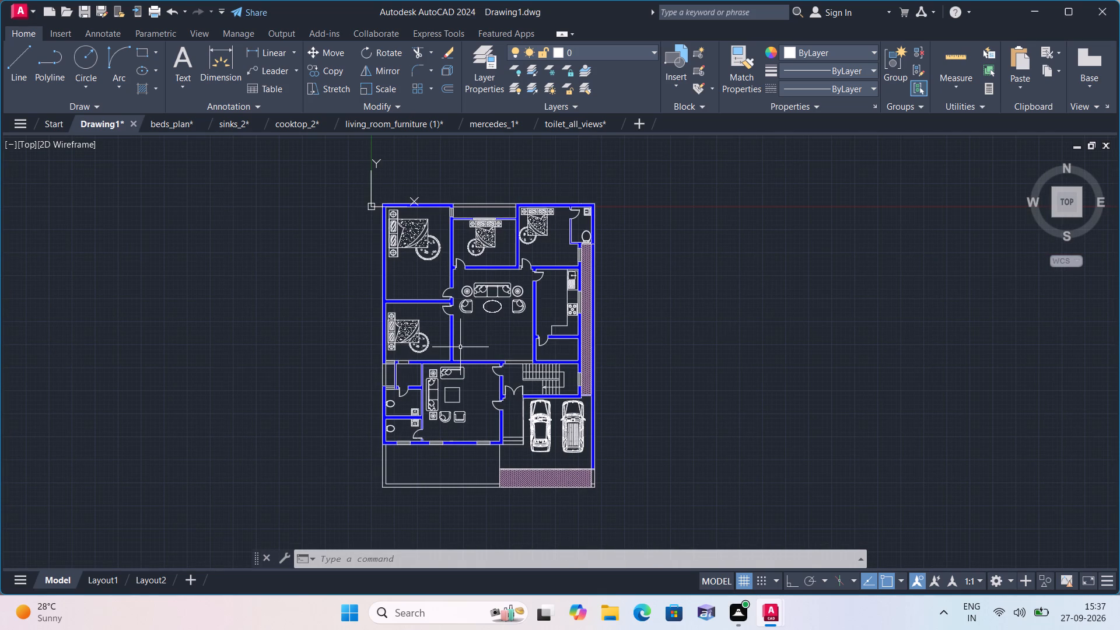
# Add a multiline text label reading PASSAGE, with 2'-6" WIDE on a second line, in the passage above the top middle bedroom.
pyautogui.press('m')
pyautogui.press('t')
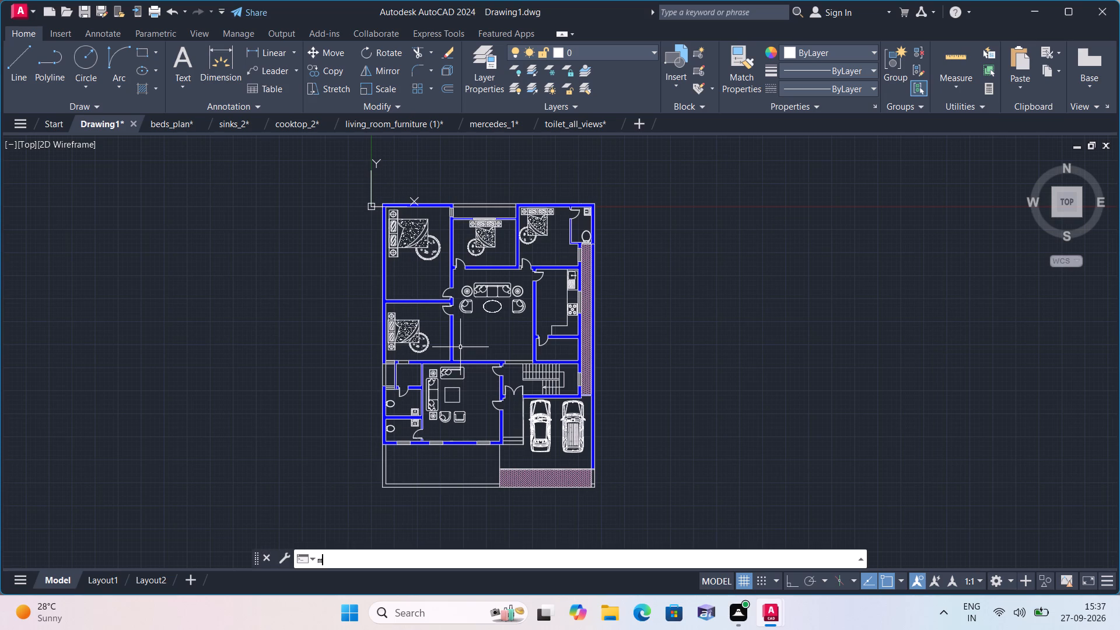
pyautogui.press('space')
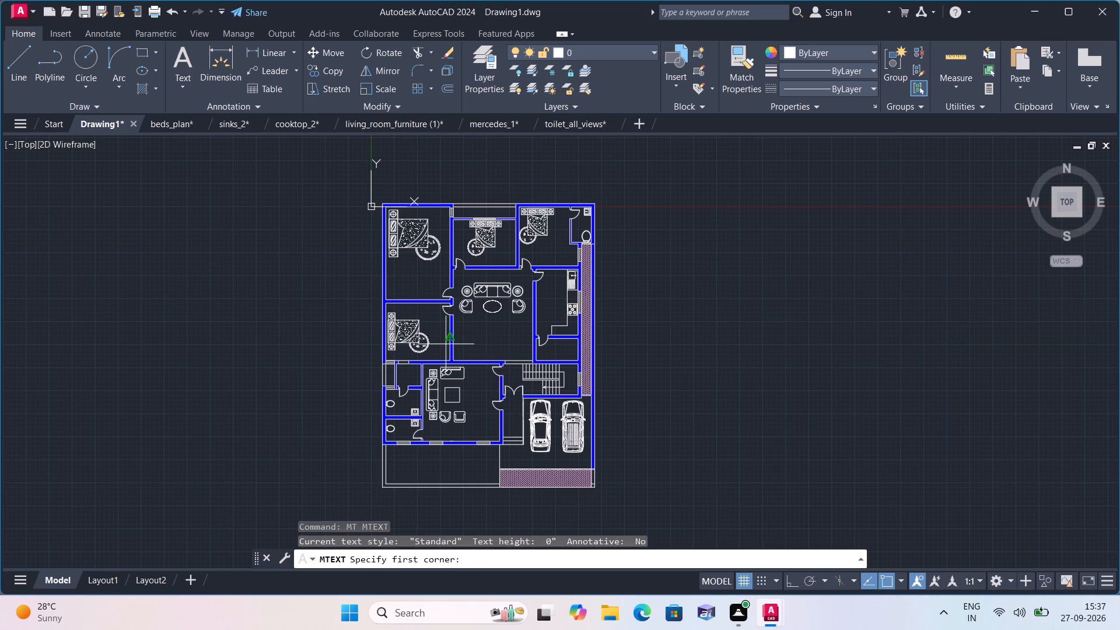
pyautogui.scroll(2, 413, 317)
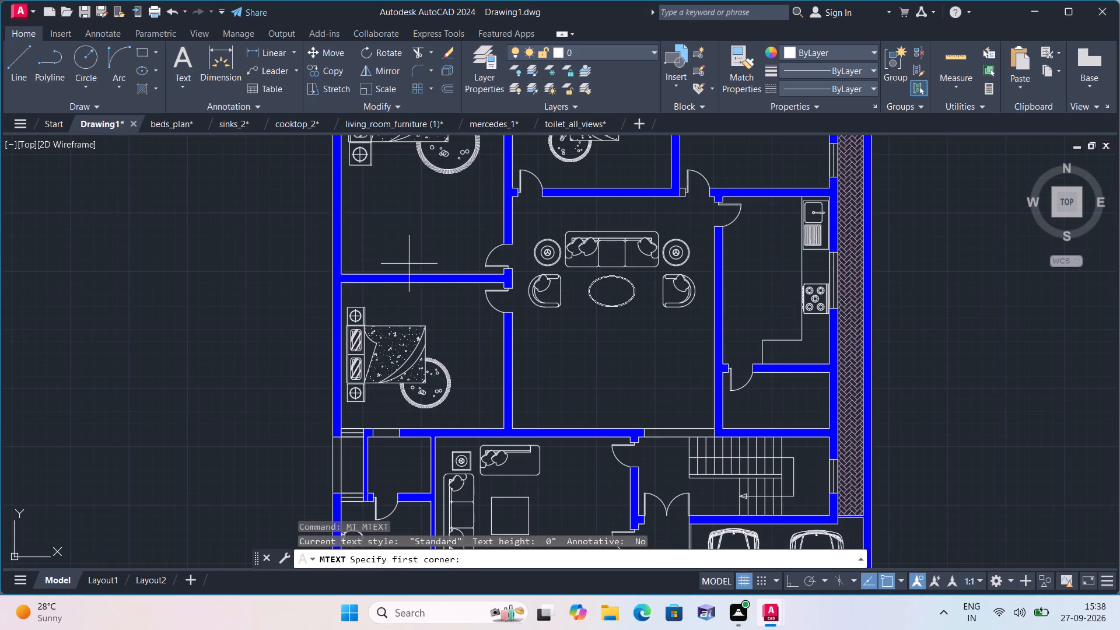
pyautogui.scroll(-1, 409, 264)
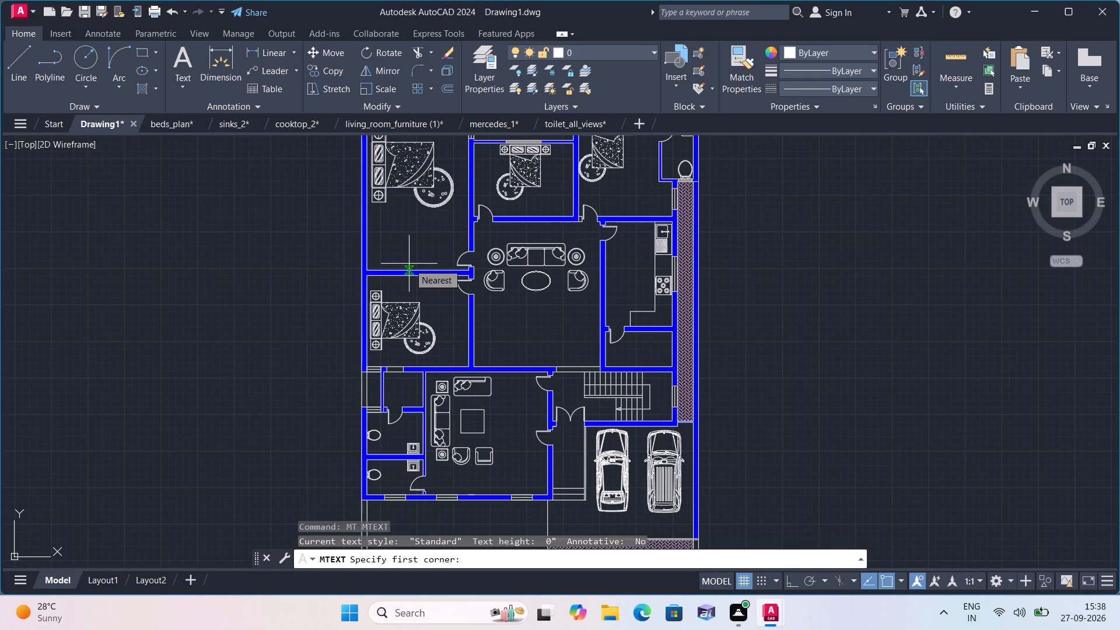
pyautogui.moveTo(451, 223); pyautogui.dragTo(424, 374, button='middle')
pyautogui.scroll(2, 449, 299)
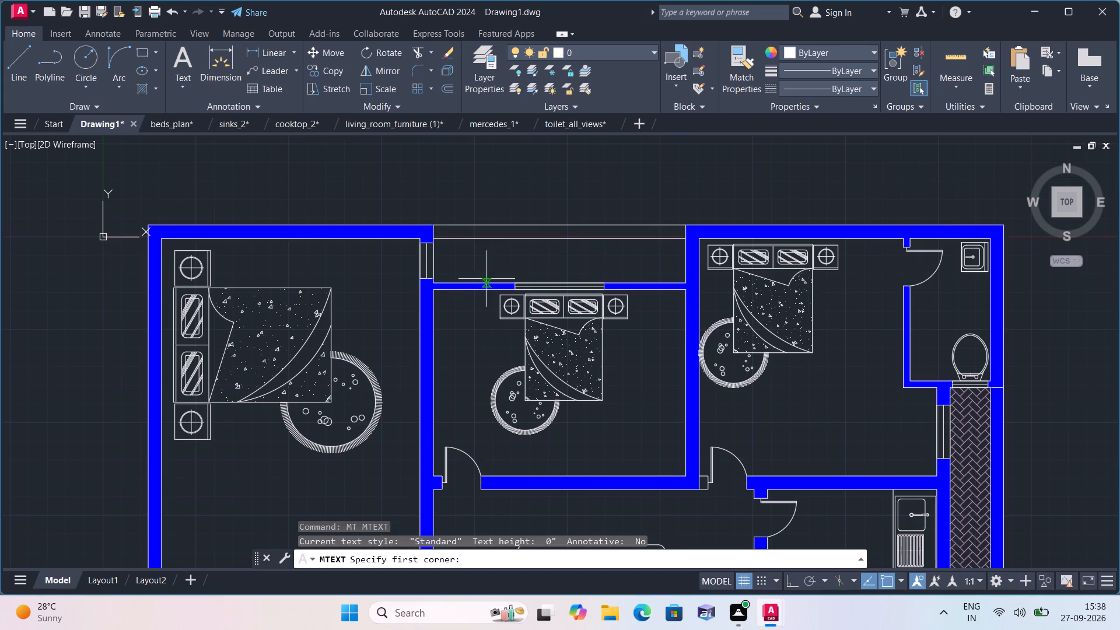
pyautogui.click(492, 264)
pyautogui.tripleClick(492, 264)
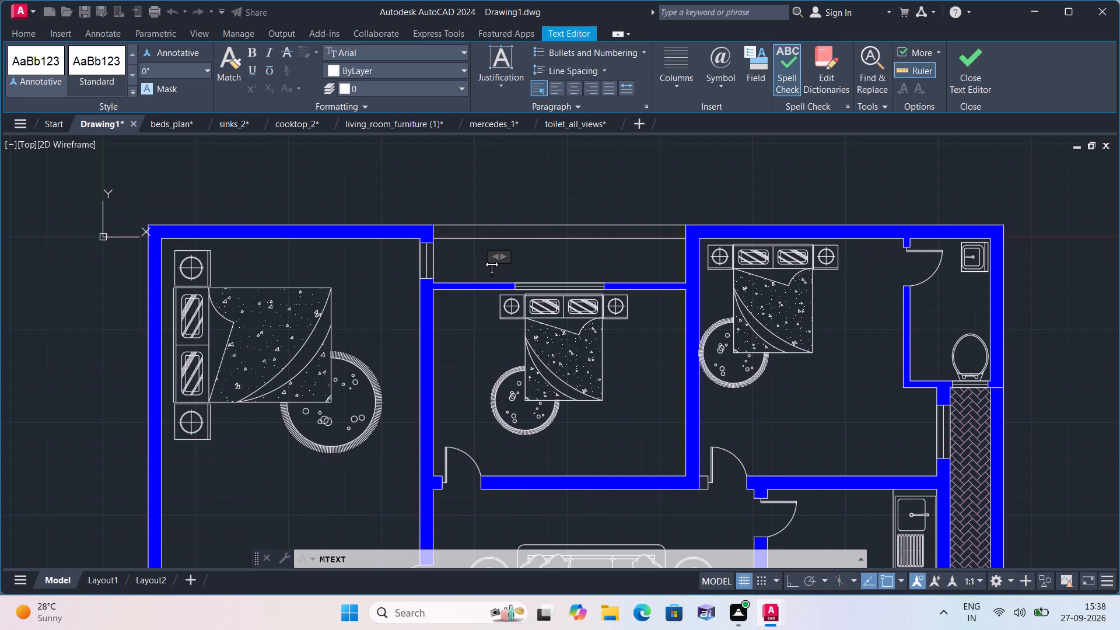
pyautogui.rightClick(492, 264)
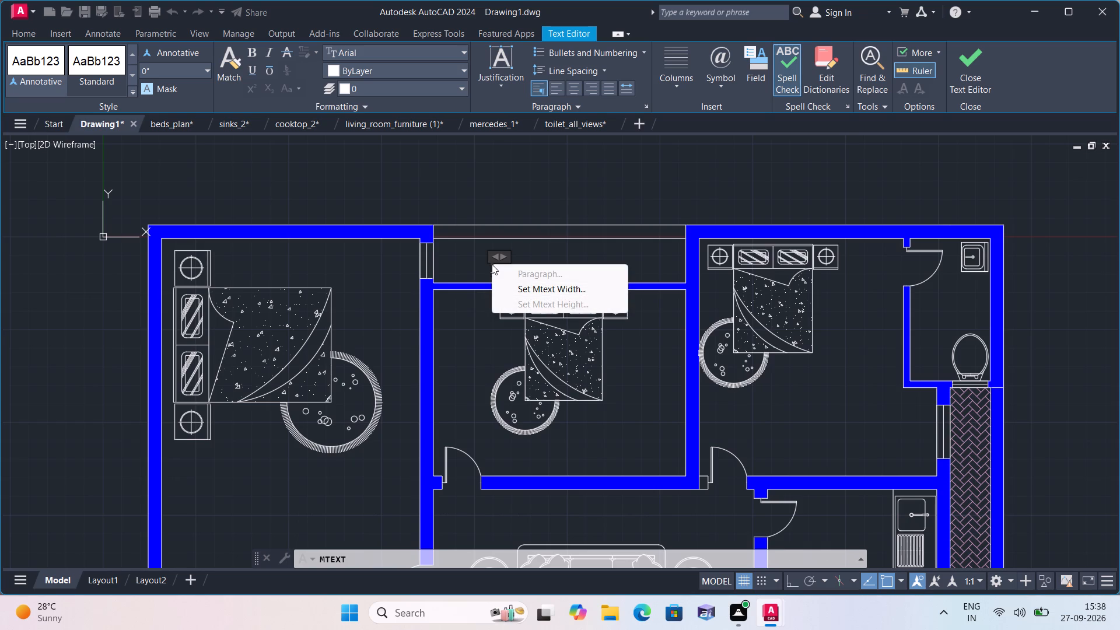
pyautogui.write('PASSA')
pyautogui.press('BackSpace')
pyautogui.press('BackSpace')
pyautogui.press('BackSpace')
pyautogui.press('BackSpace')
pyautogui.press('BackSpace')
pyautogui.press('BackSpace')
pyautogui.press('BackSpace')
pyautogui.press('BackSpace')
pyautogui.press('BackSpace')
pyautogui.press('BackSpace')
pyautogui.press('BackSpace')
pyautogui.press('BackSpace')
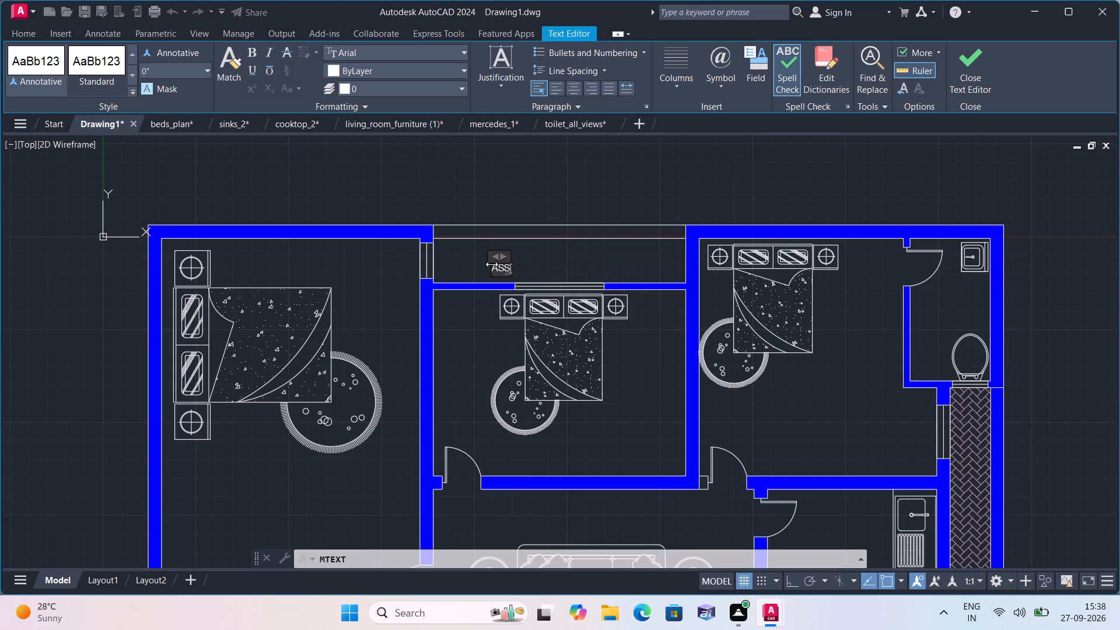
pyautogui.write('PASSAGE')
pyautogui.press('Return')
pyautogui.write("2'")
pyautogui.write('-6')
pyautogui.hotkey('shift', '"')
pyautogui.press('space')
pyautogui.write('WIDE')
pyautogui.click(575, 259)
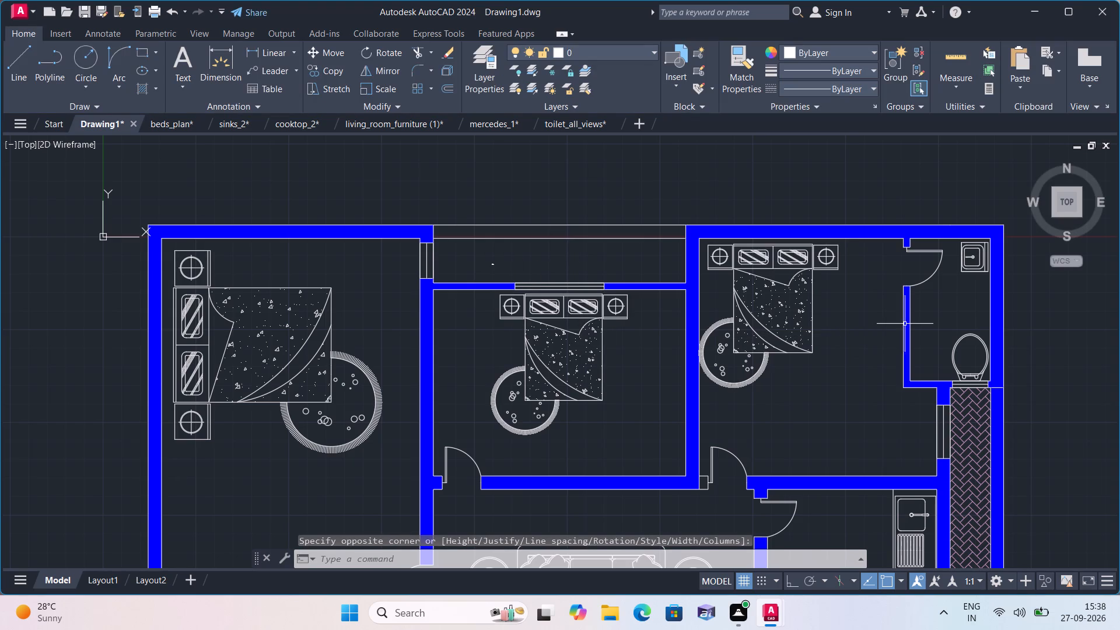
# Add a multiline text label reading BATH, with 4'-6"X8' on a second line, in the upper-right bathroom beside the toilet.
pyautogui.press('space')
pyautogui.tripleClick(931, 316)
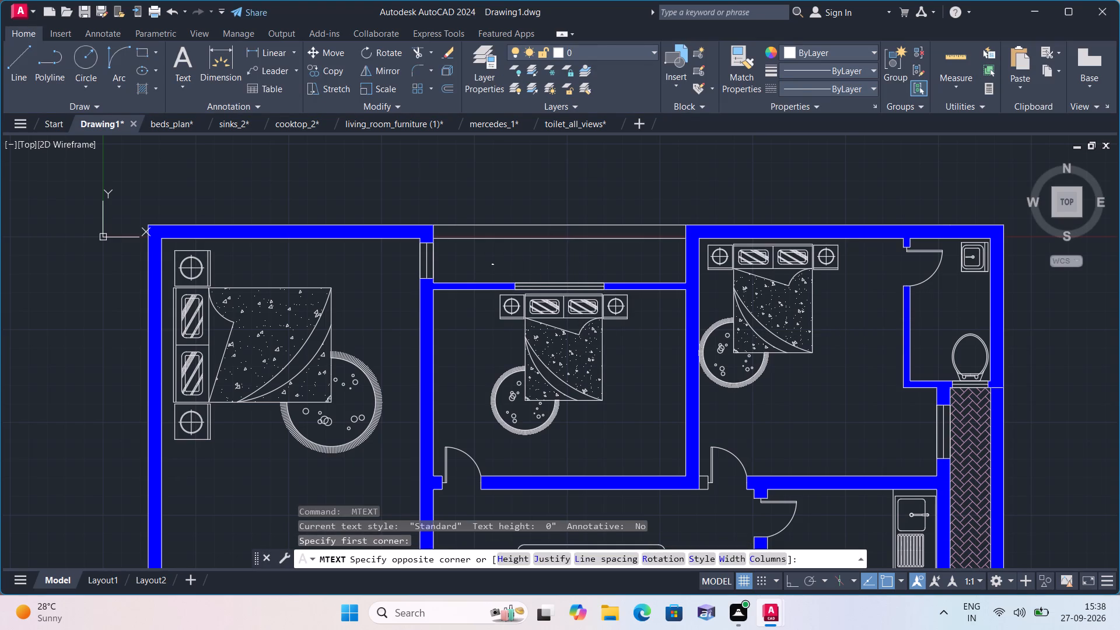
pyautogui.click(931, 316)
pyautogui.write('BATH')
pyautogui.press('Return')
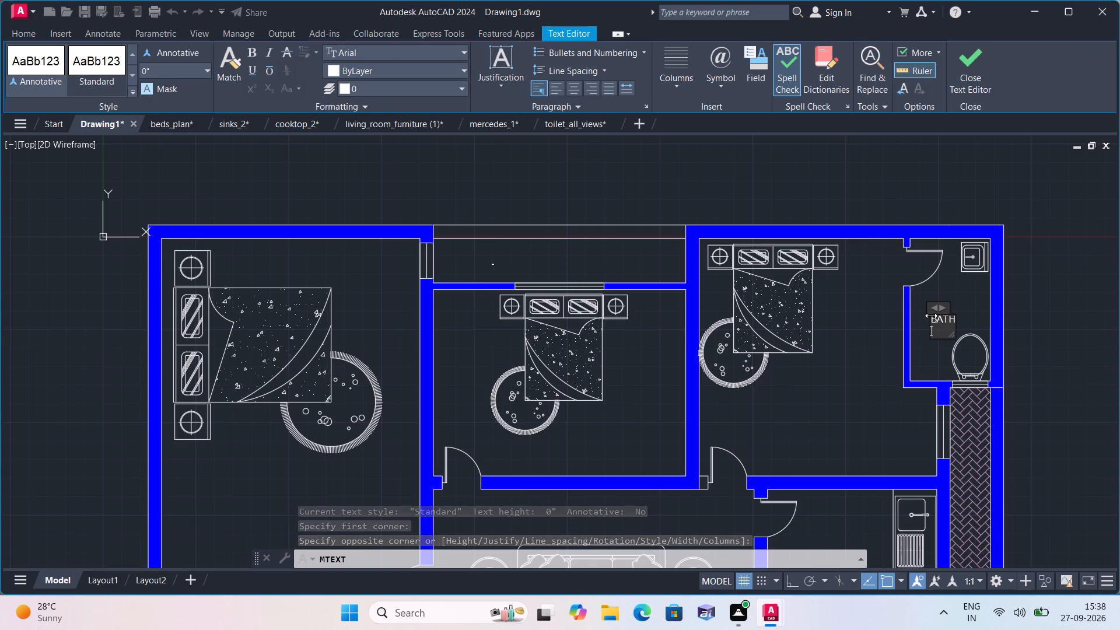
pyautogui.write("4'")
pyautogui.write('-6')
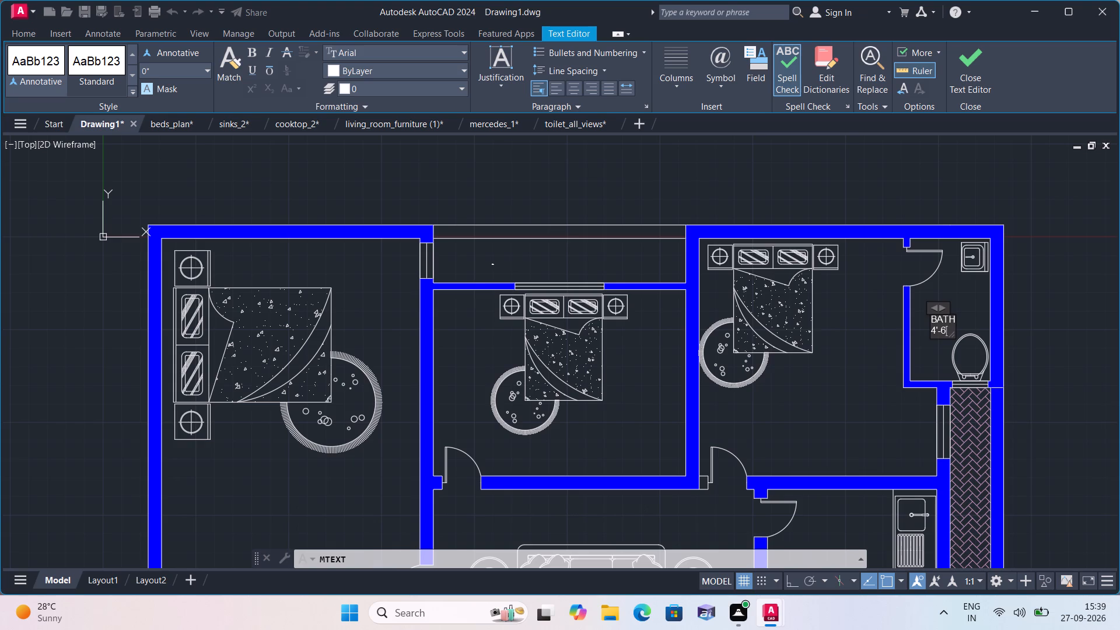
pyautogui.press("'")
pyautogui.press('BackSpace')
pyautogui.hotkey('shift', '"')
pyautogui.press('x')
pyautogui.press('8')
pyautogui.press("'")
pyautogui.click(986, 296)
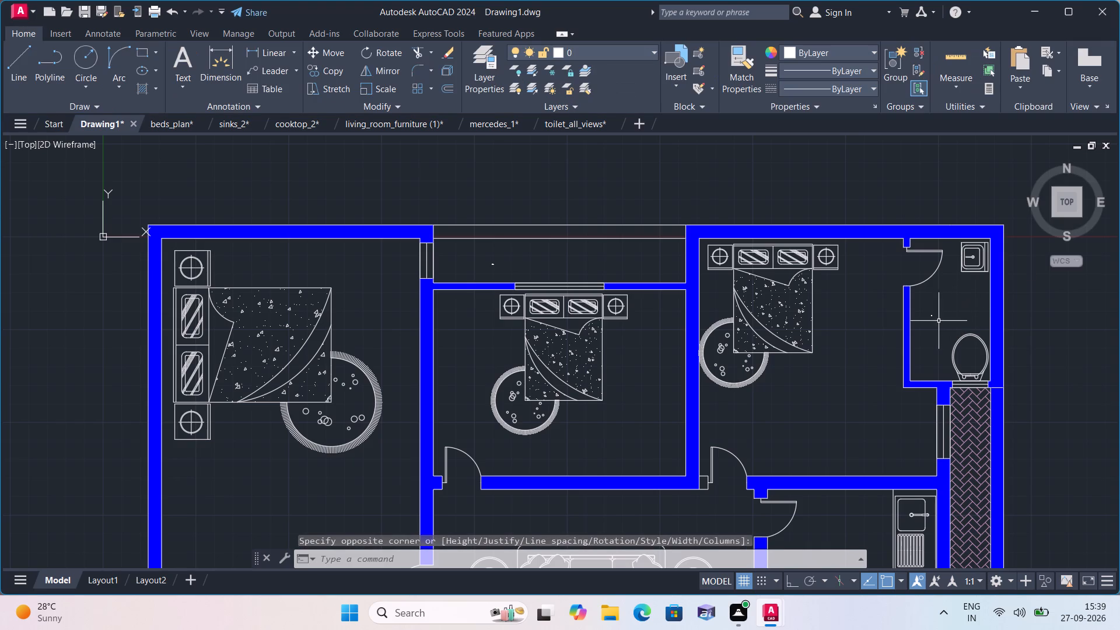
# Add a multiline text label reading BEDROOM, with 13'-4"X16' on a second line, in the upper-right bedroom below the bed.
pyautogui.press('space')
pyautogui.tripleClick(829, 409)
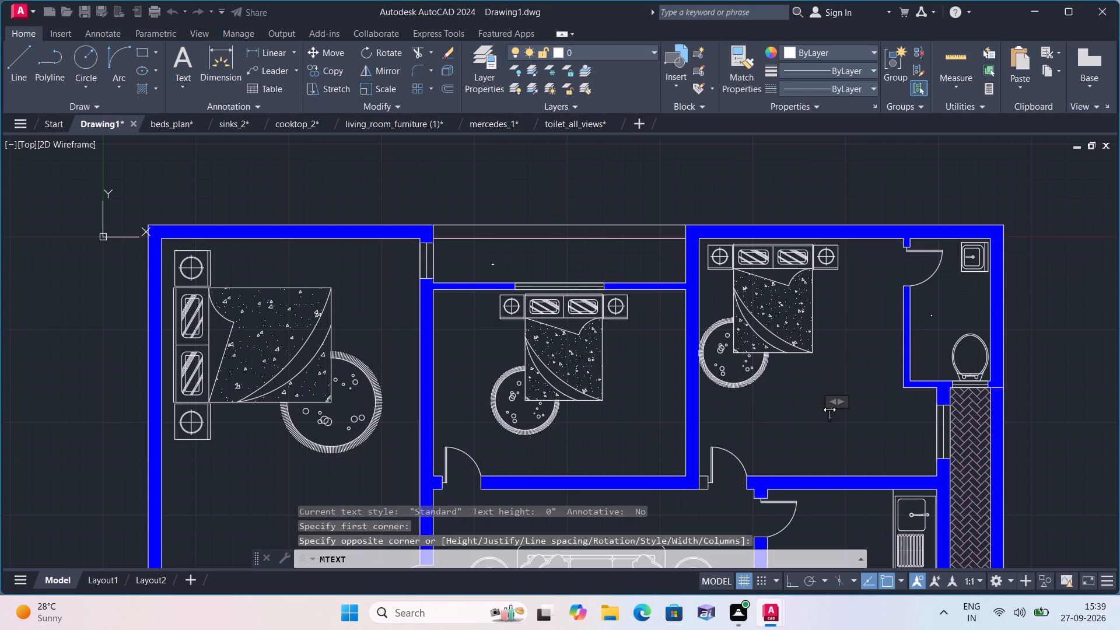
pyautogui.write('BEDR')
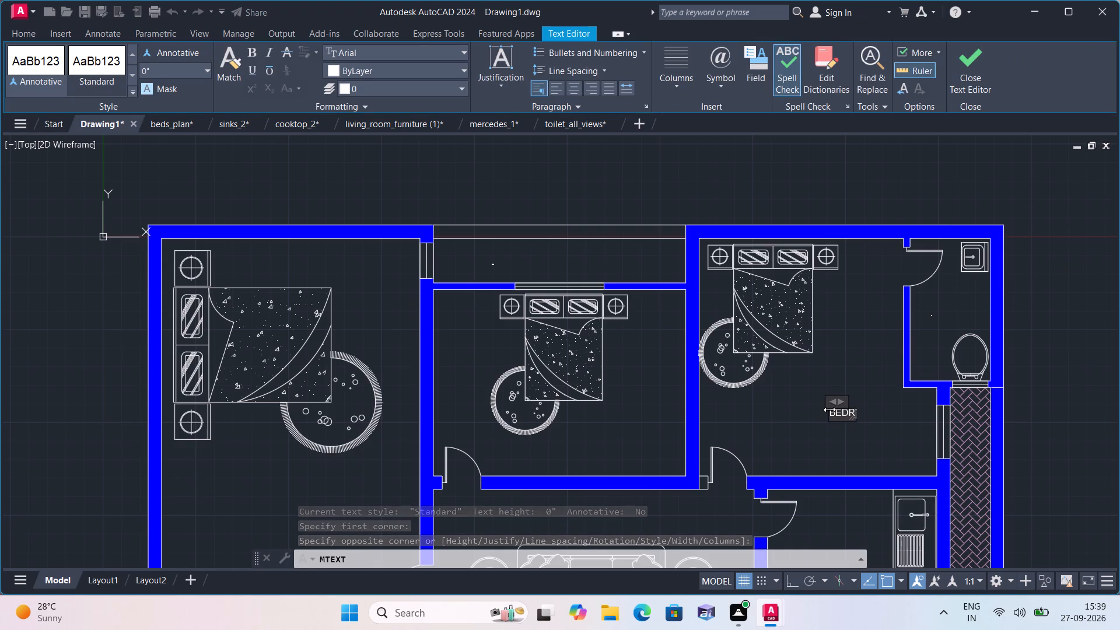
pyautogui.write('OO')
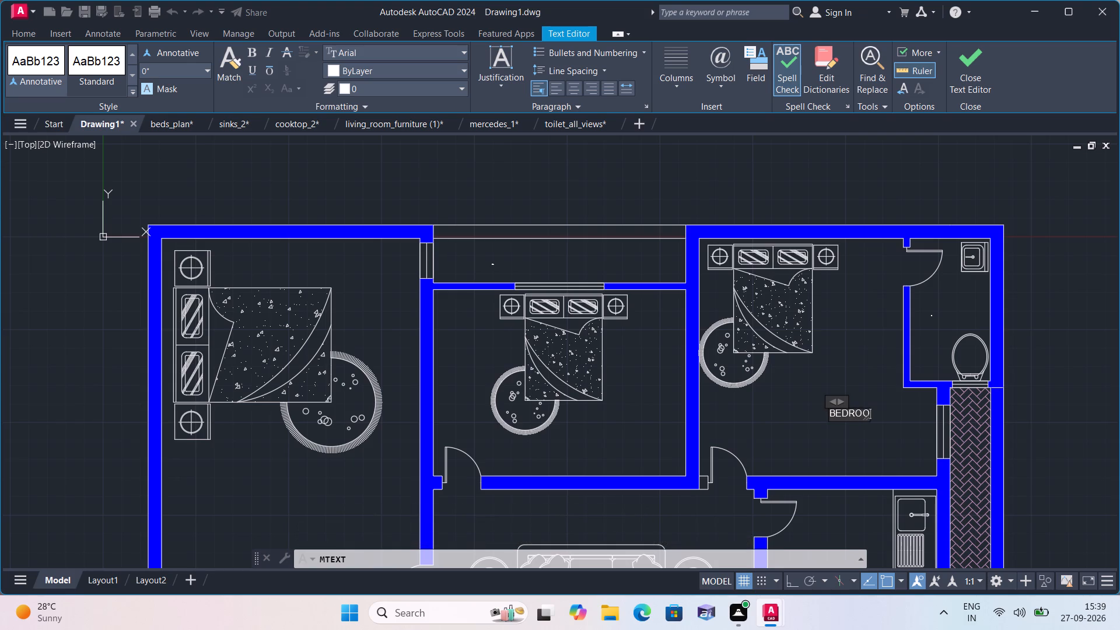
pyautogui.press('m')
pyautogui.press('Return')
pyautogui.write('13')
pyautogui.press("'")
pyautogui.write('-4')
pyautogui.press("'")
pyautogui.press('BackSpace')
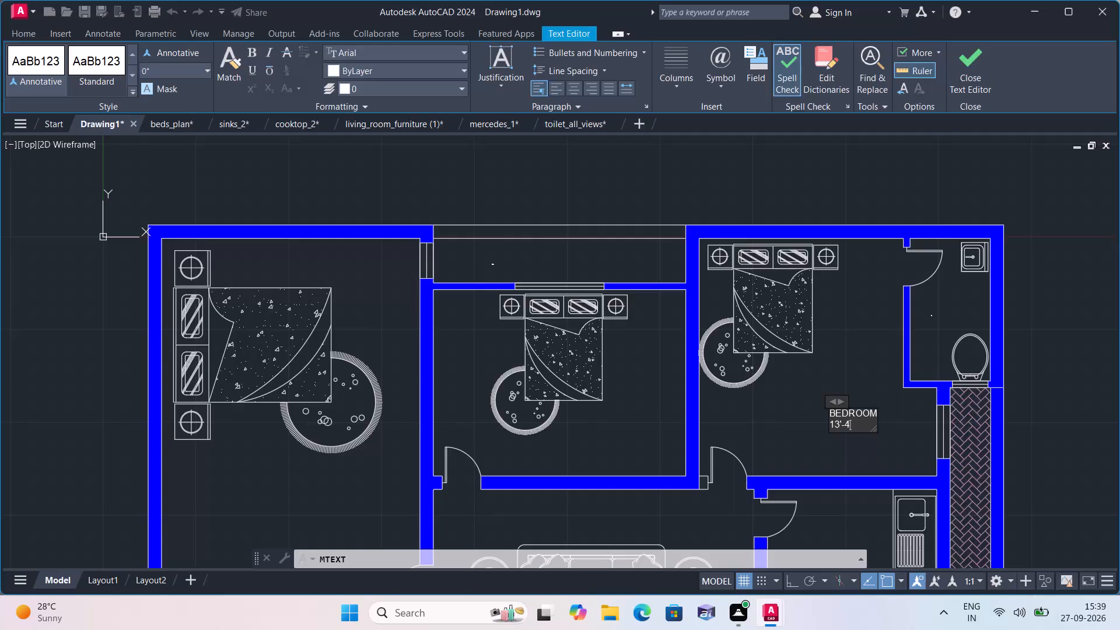
pyautogui.hotkey('shift', '"')
pyautogui.press('x')
pyautogui.write("16'")
pyautogui.click(766, 443)
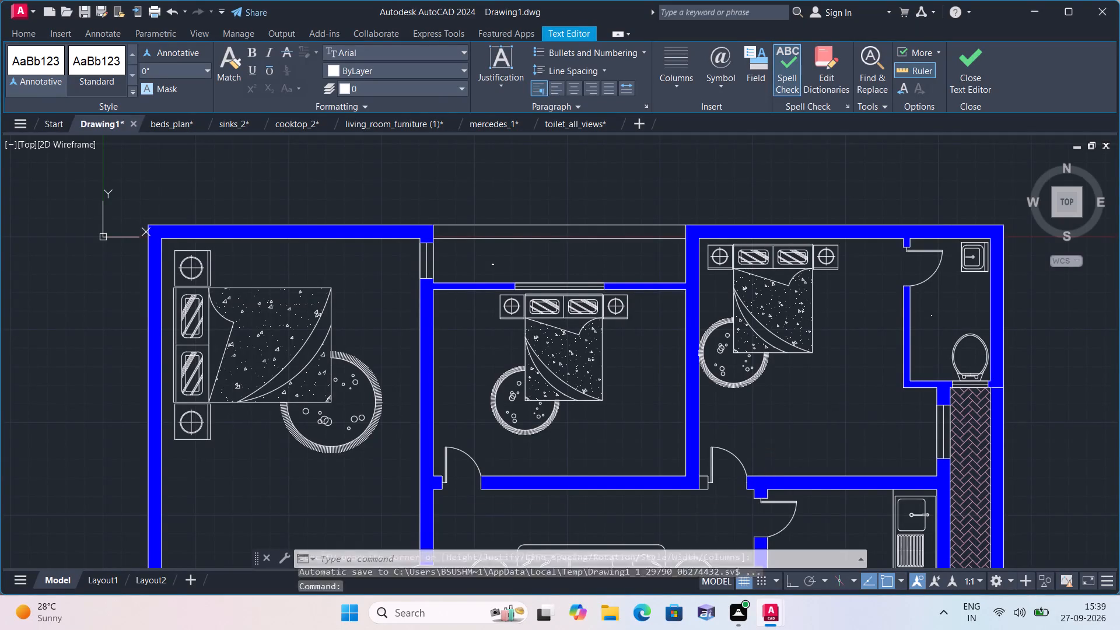
# Add a multiline text label reading BEDROOM, with 14'-2"X13'-1.5" on a second line, in the top middle bedroom below the bed.
pyautogui.press('space')
pyautogui.tripleClick(622, 437)
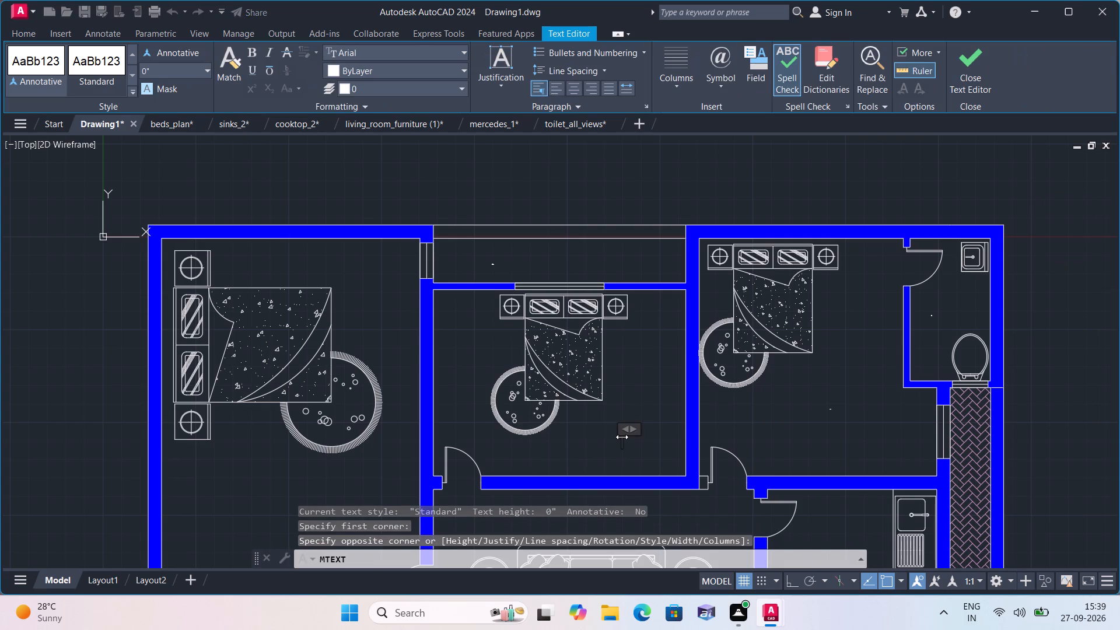
pyautogui.write('BEDROO')
pyautogui.press('m')
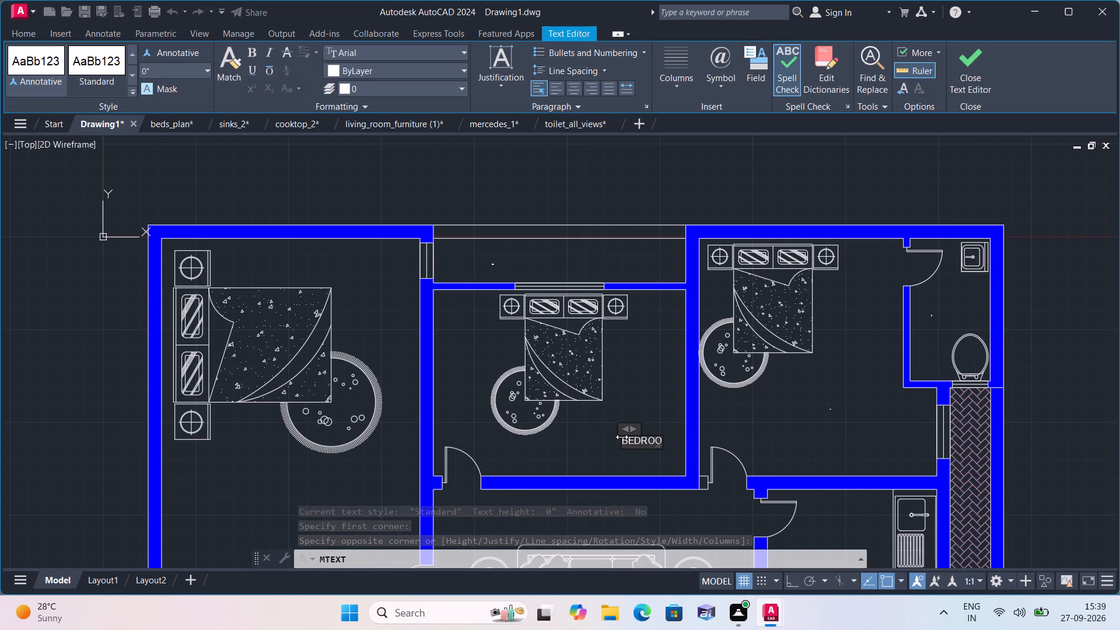
pyautogui.press('Return')
pyautogui.write('14')
pyautogui.write('\'-2"X')
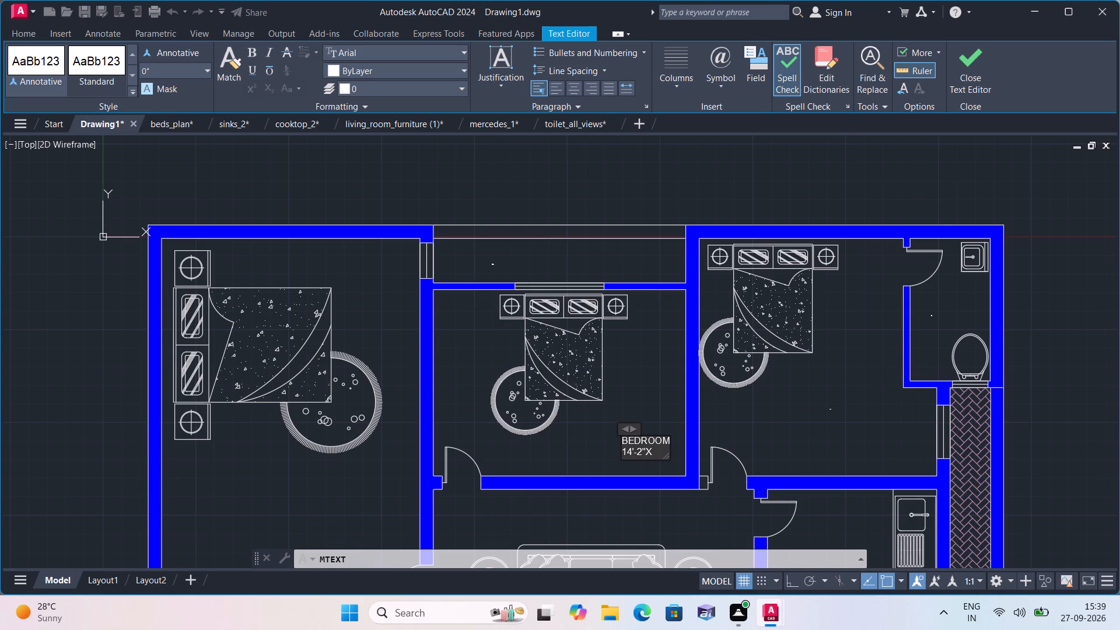
pyautogui.write("13'")
pyautogui.write('-1.5"')
pyautogui.click(580, 444)
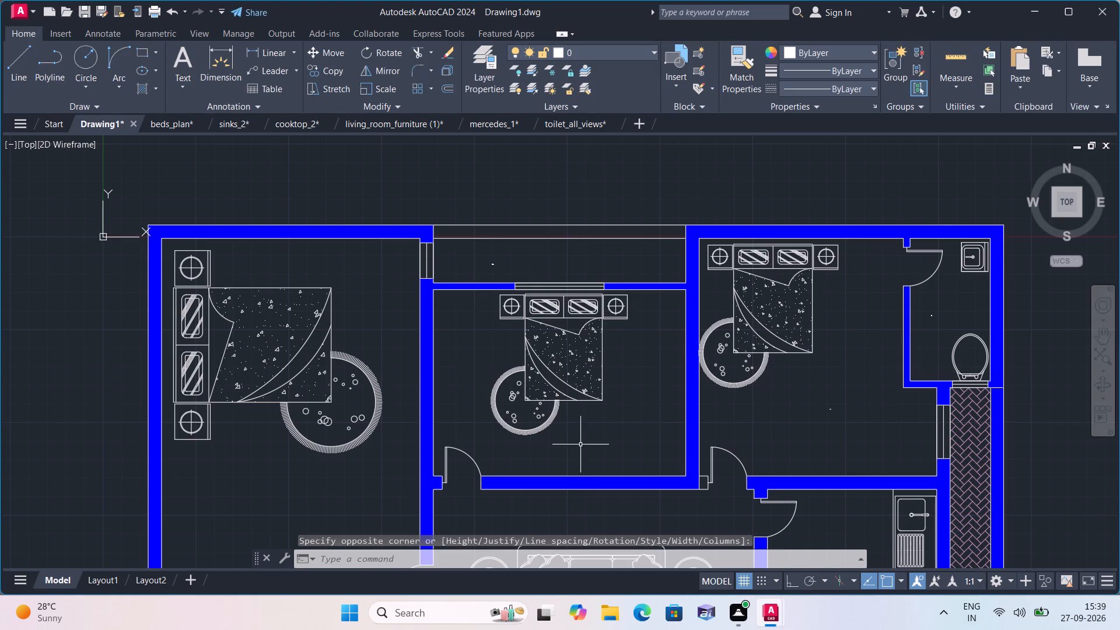
# Add a multiline text label reading BEDROOM, with 14'-6"X21' on a second line, in the upper-left bedroom below the bed.
pyautogui.scroll(-1, 585, 475)
pyautogui.moveTo(448, 517); pyautogui.dragTo(488, 363, button='middle')
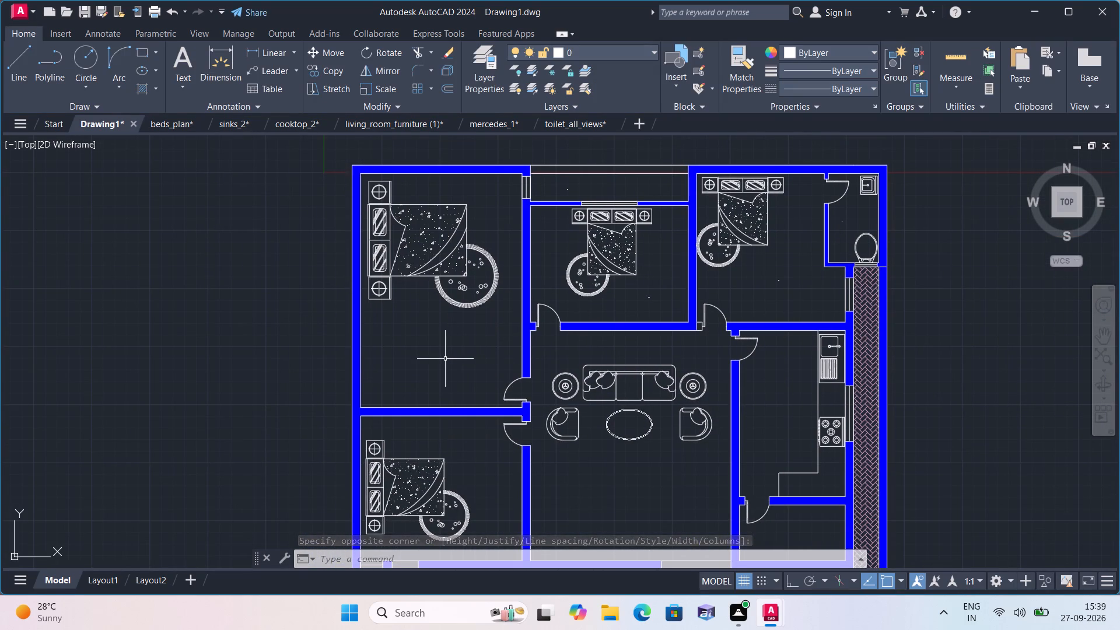
pyautogui.scroll(1, 445, 359)
pyautogui.press('space')
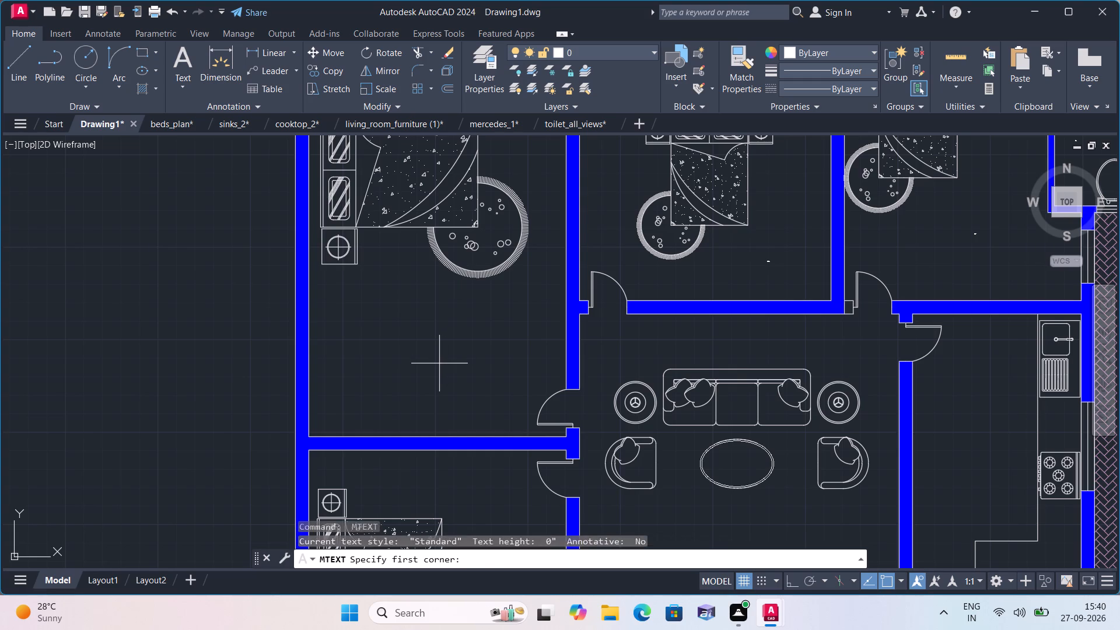
pyautogui.tripleClick(433, 365)
pyautogui.click(433, 365)
pyautogui.write('BEDR')
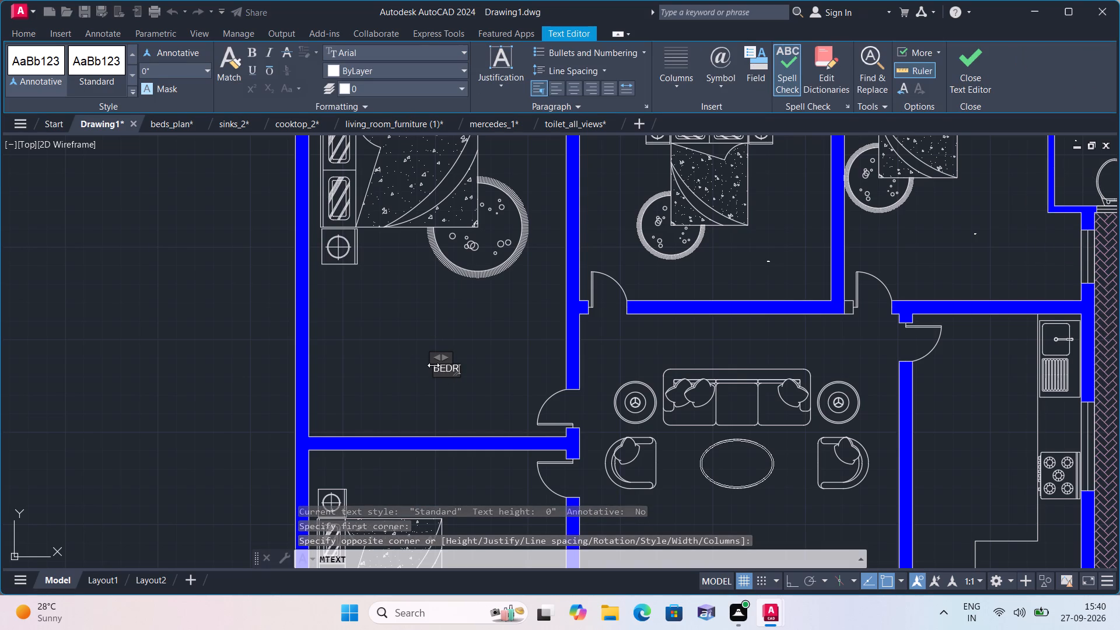
pyautogui.write('OOM')
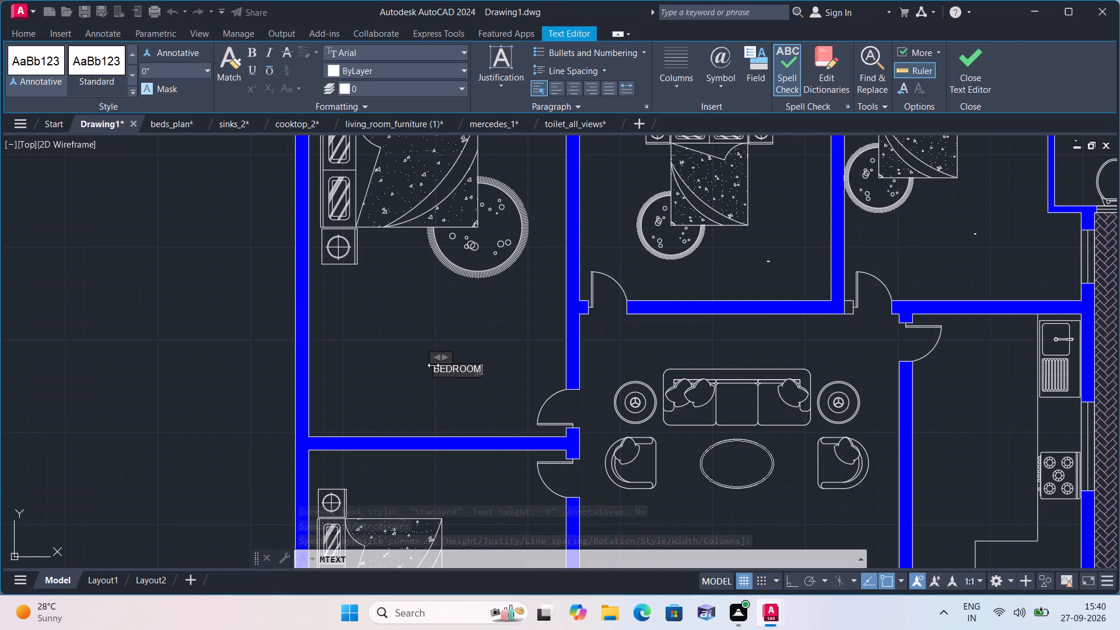
pyautogui.press('Return')
pyautogui.write('14')
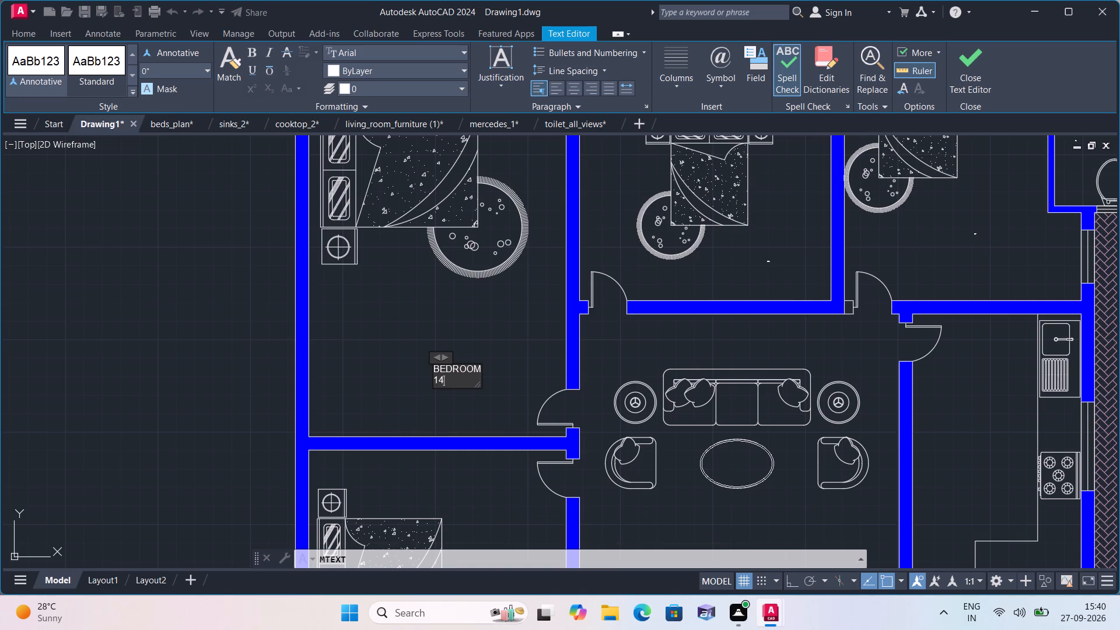
pyautogui.write('\'-6"')
pyautogui.press('x')
pyautogui.write('21')
pyautogui.press("'")
pyautogui.click(425, 404)
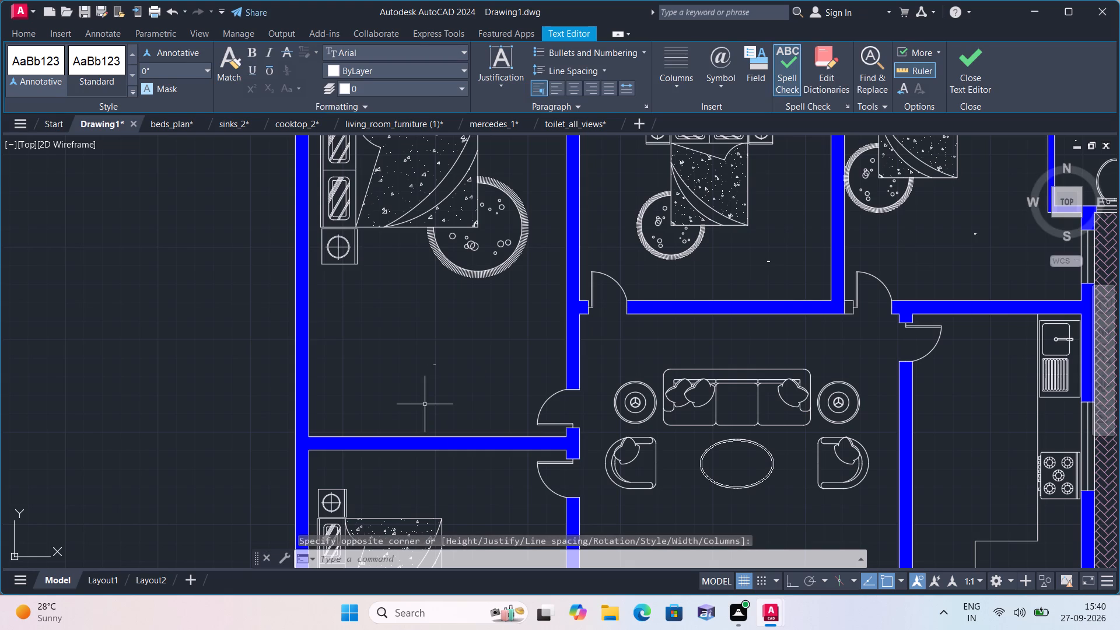
# Add a multiline text label reading BEDROOM, with 14'-6"X13' on a second line, in the second left-hand bedroom beside the round rug.
pyautogui.moveTo(491, 478); pyautogui.dragTo(445, 348, button='middle')
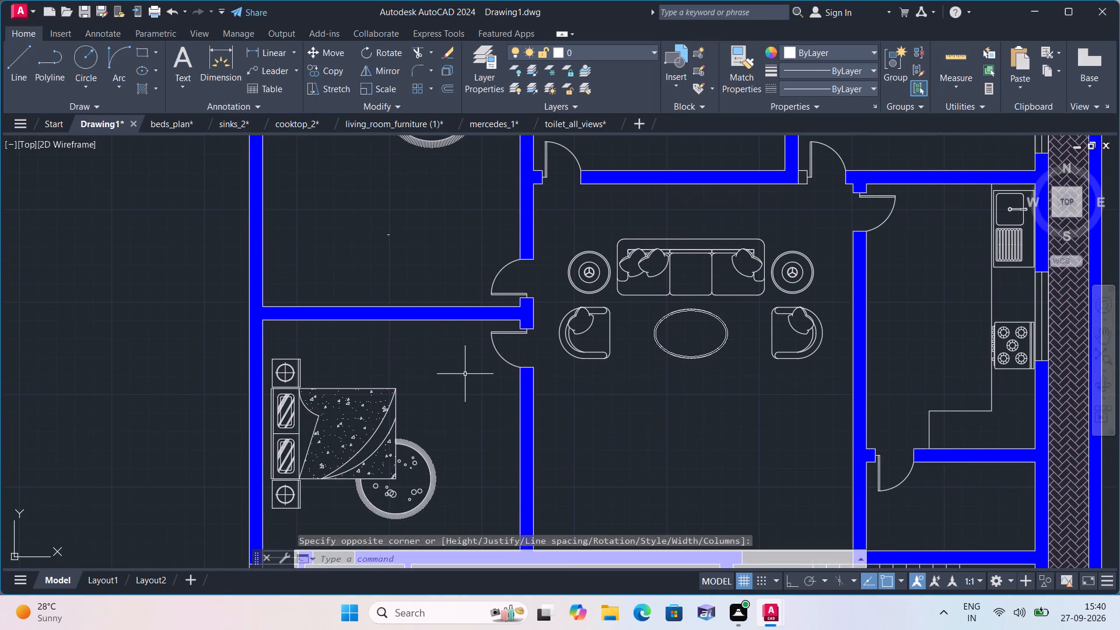
pyautogui.press('space')
pyautogui.moveTo(428, 430); pyautogui.dragTo(421, 304, button='middle')
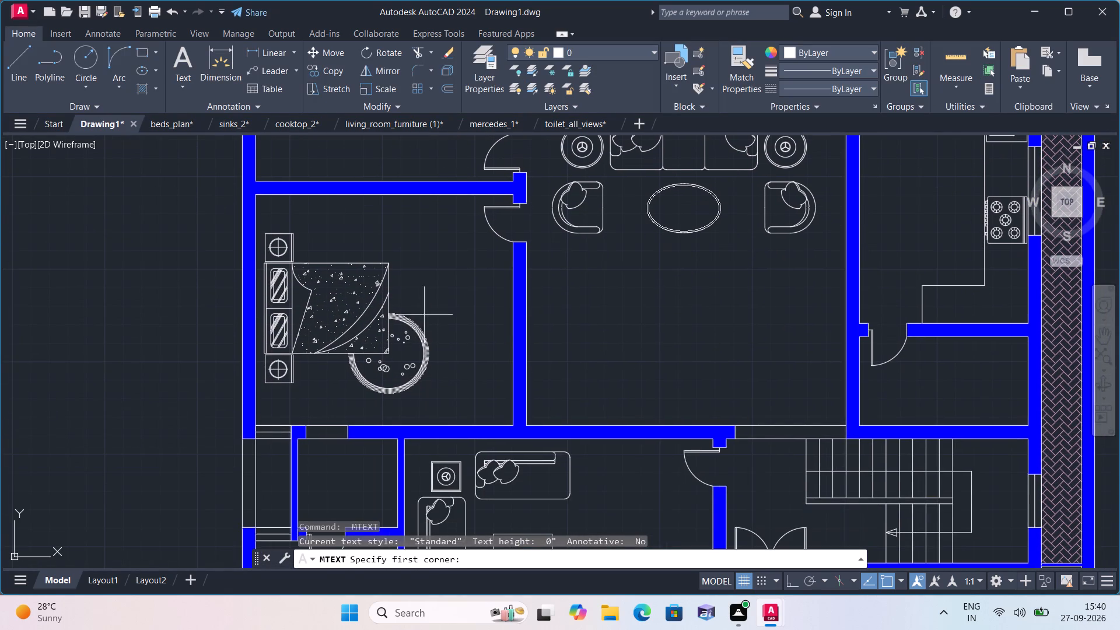
pyautogui.tripleClick(440, 314)
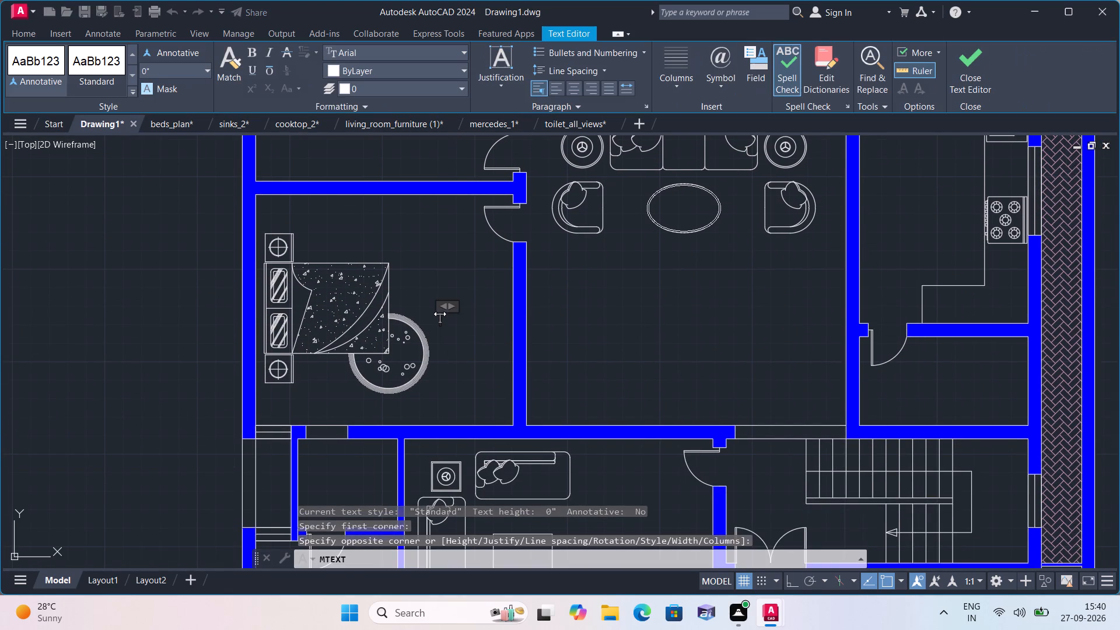
pyautogui.write('BEDR')
pyautogui.write('OO')
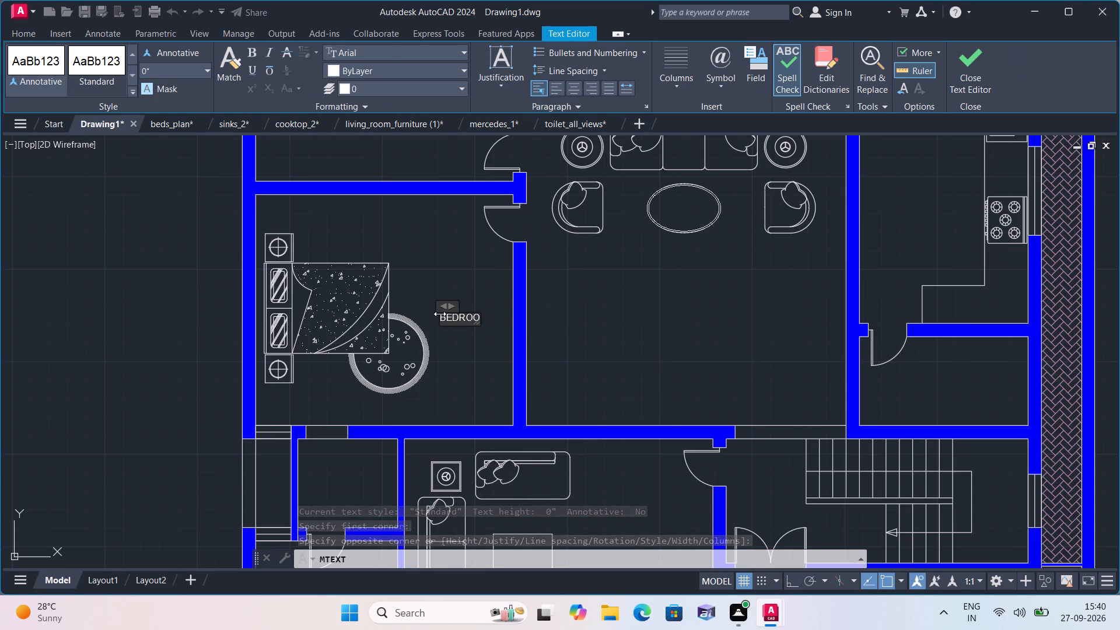
pyautogui.press('m')
pyautogui.press('Return')
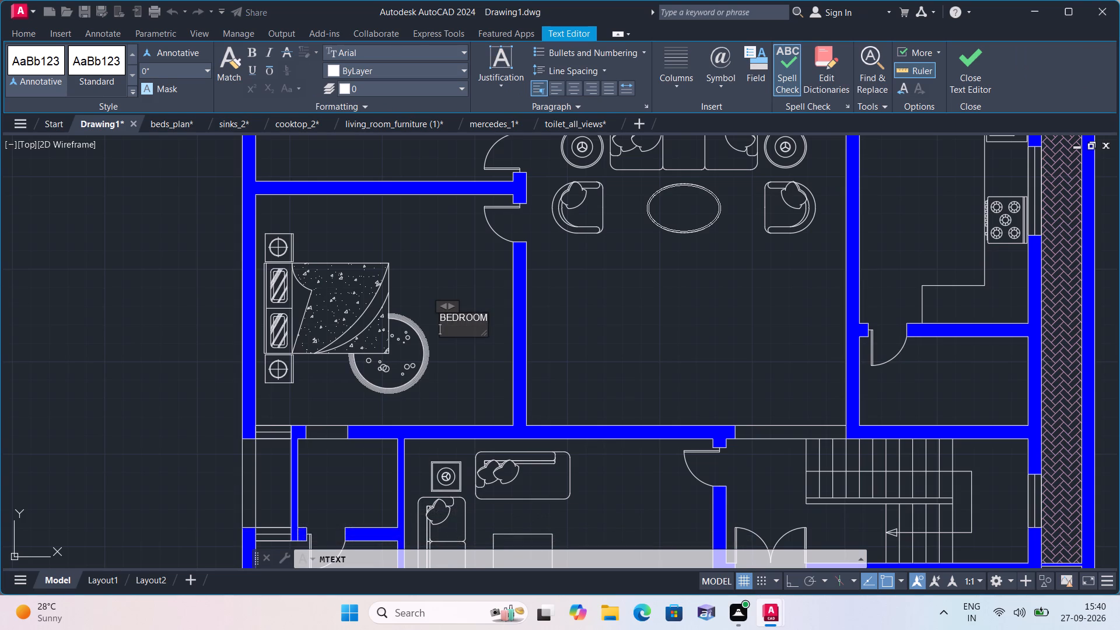
pyautogui.write("14'-")
pyautogui.press('6')
pyautogui.hotkey('shift', '"')
pyautogui.press('x')
pyautogui.press('2')
pyautogui.write("1'")
pyautogui.press('BackSpace')
pyautogui.press('BackSpace')
pyautogui.press('BackSpace')
pyautogui.write("13'")
pyautogui.click(459, 374)
# Add a multiline text label reading TV LOUNGE, with 19'-2"X18' below the name, in the central lounge's open area below the sofa set.
pyautogui.moveTo(459, 374); pyautogui.dragTo(432, 299, button='middle')
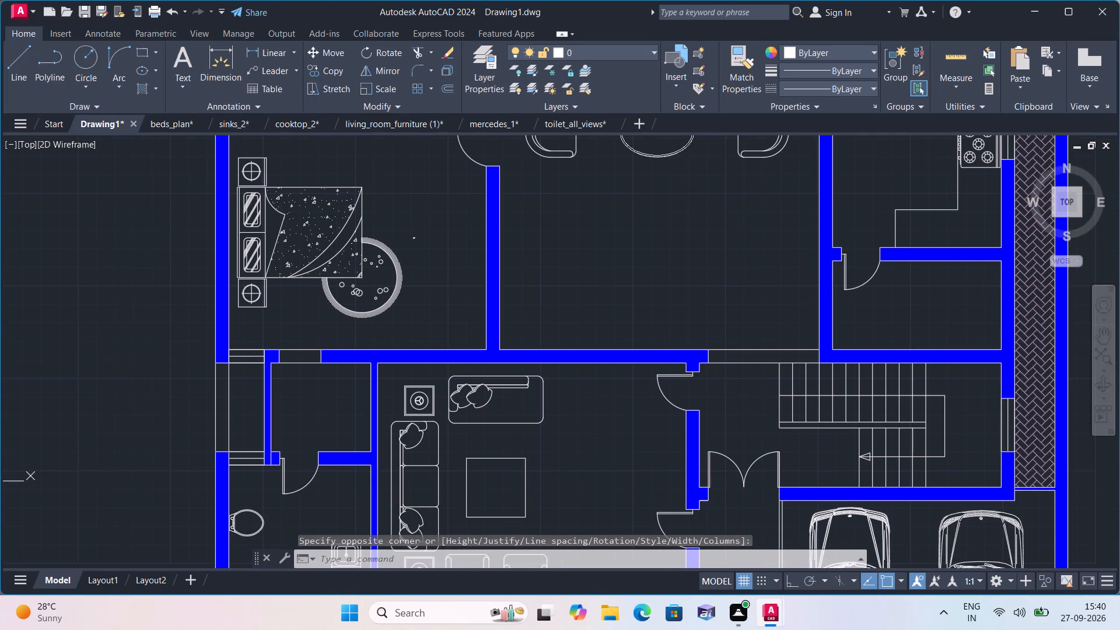
pyautogui.press('space')
pyautogui.tripleClick(597, 258)
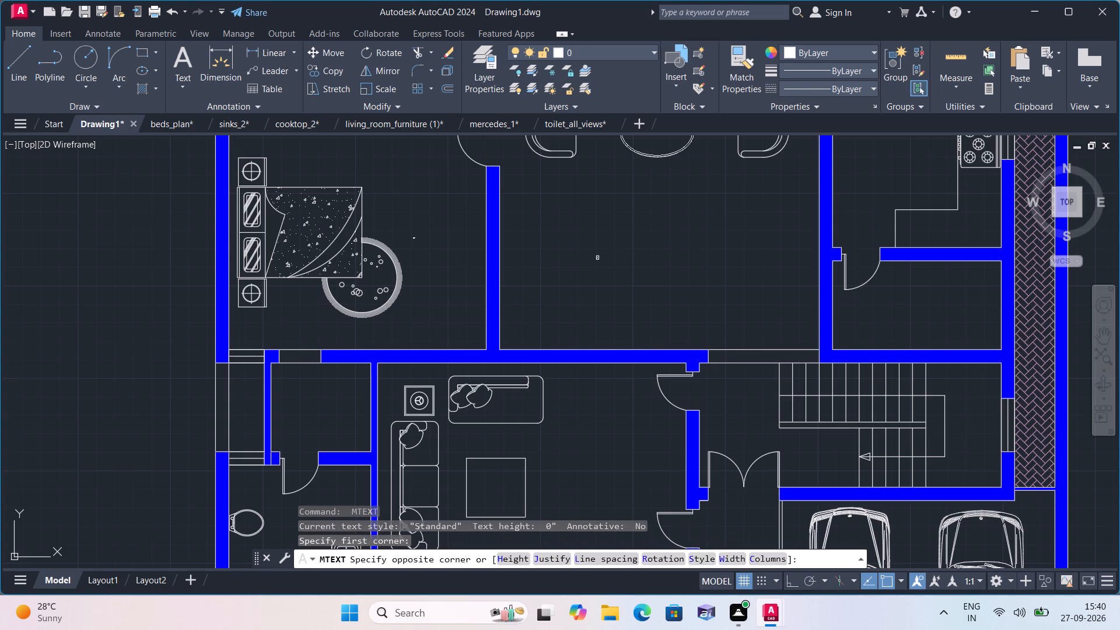
pyautogui.write('TV')
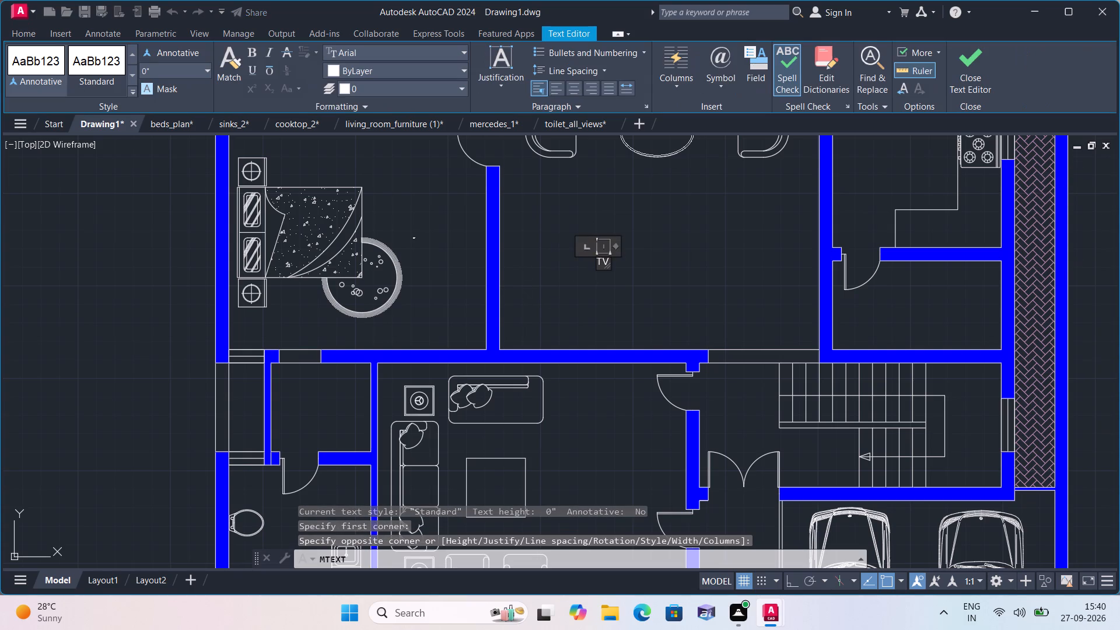
pyautogui.press('space')
pyautogui.write('LOUNGE')
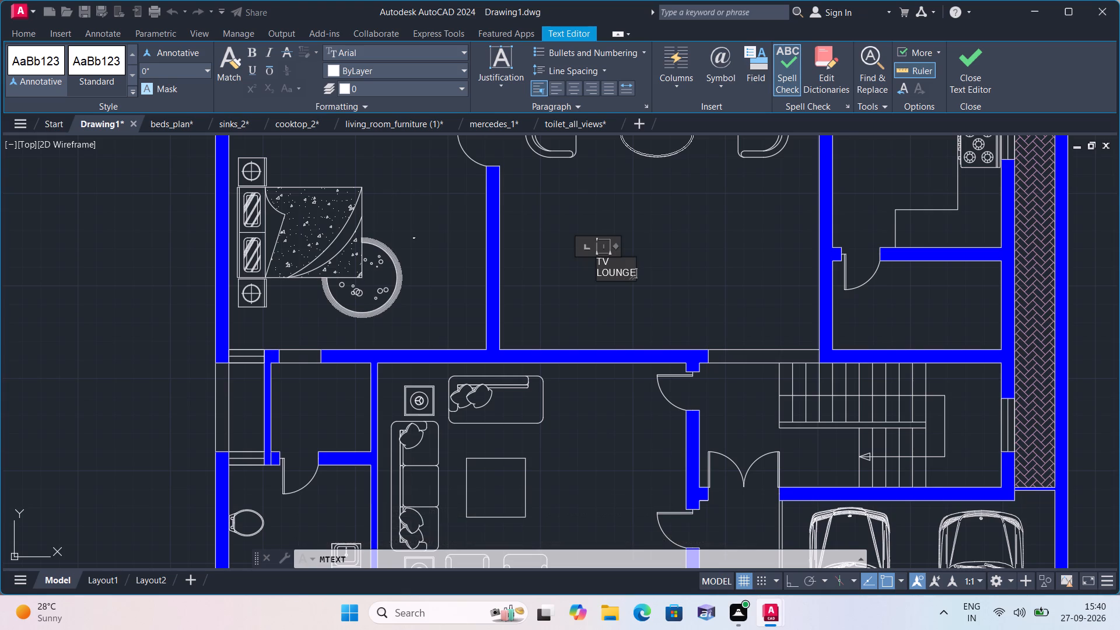
pyautogui.press('Return')
pyautogui.write("19'-")
pyautogui.write('2"')
pyautogui.press('x')
pyautogui.write("18'")
pyautogui.click(711, 274)
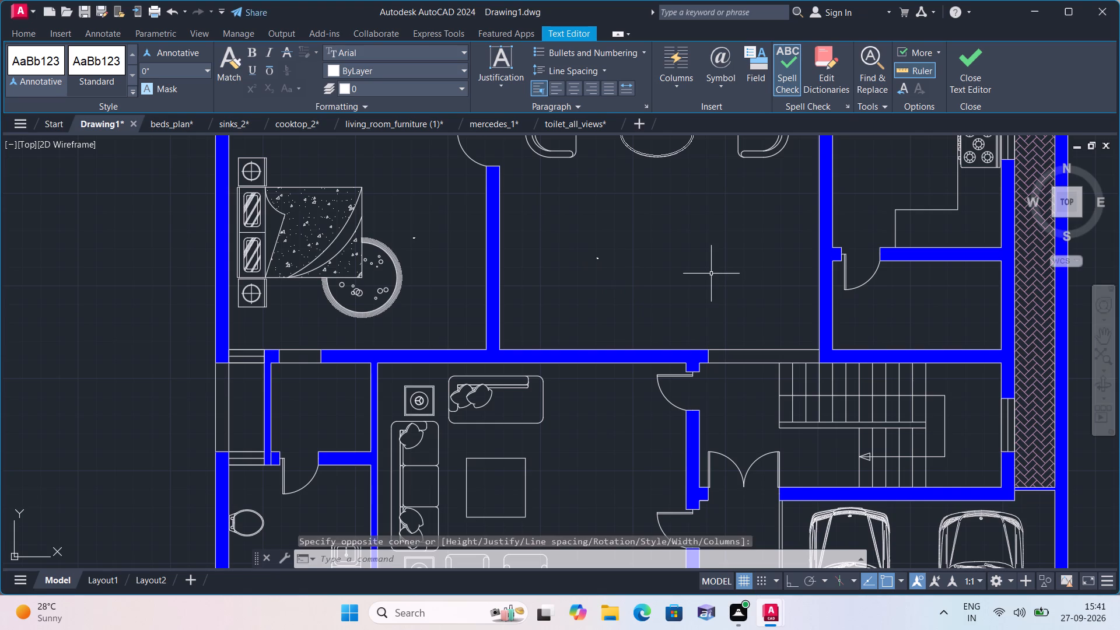
# Add a multiline text label reading DRESS, with 2'-6"X5' on a second line, in the narrow space along the outer left wall above the upper bathroom.
pyautogui.moveTo(337, 439); pyautogui.dragTo(328, 430, button='middle')
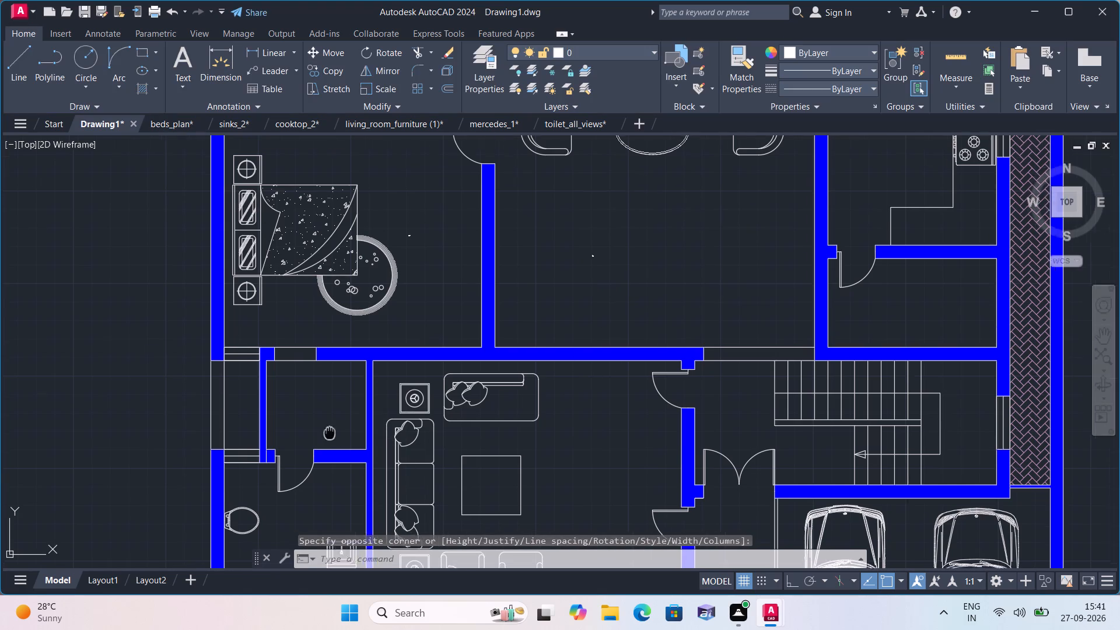
pyautogui.moveTo(328, 430); pyautogui.dragTo(371, 330, button='middle')
pyautogui.press('space')
pyautogui.scroll(2, 258, 331)
pyautogui.tripleClick(284, 316)
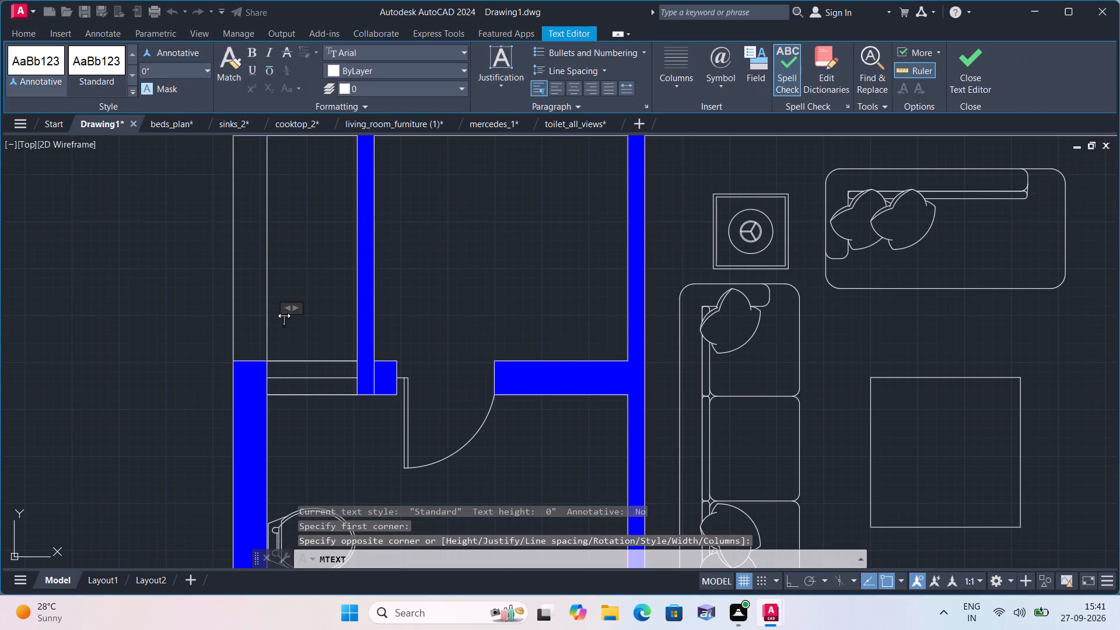
pyautogui.write('DRESS')
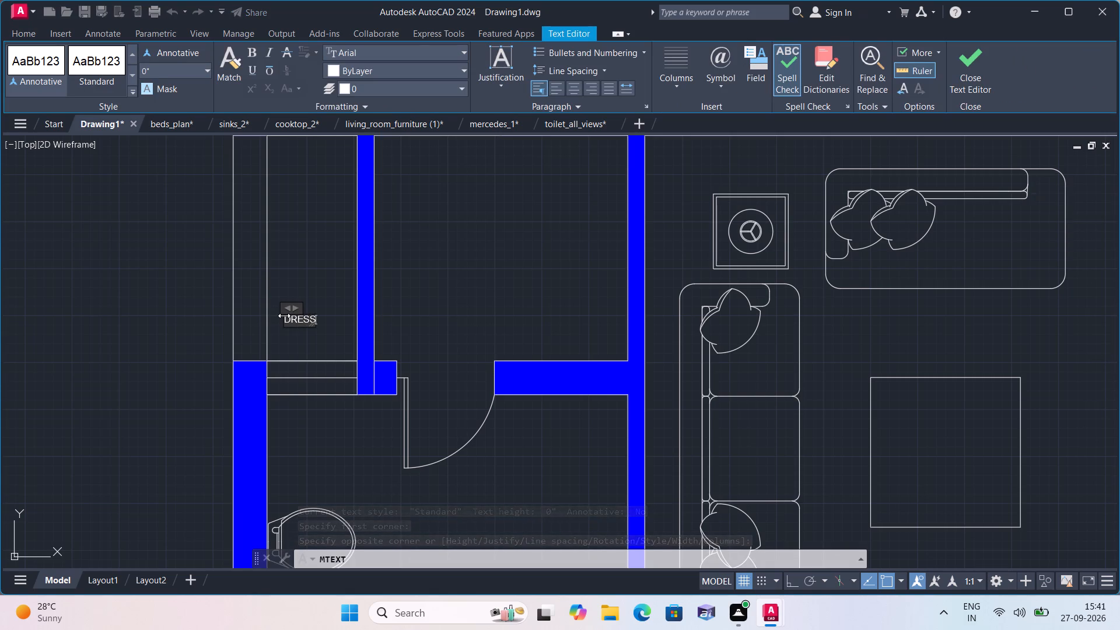
pyautogui.press('Return')
pyautogui.press('2')
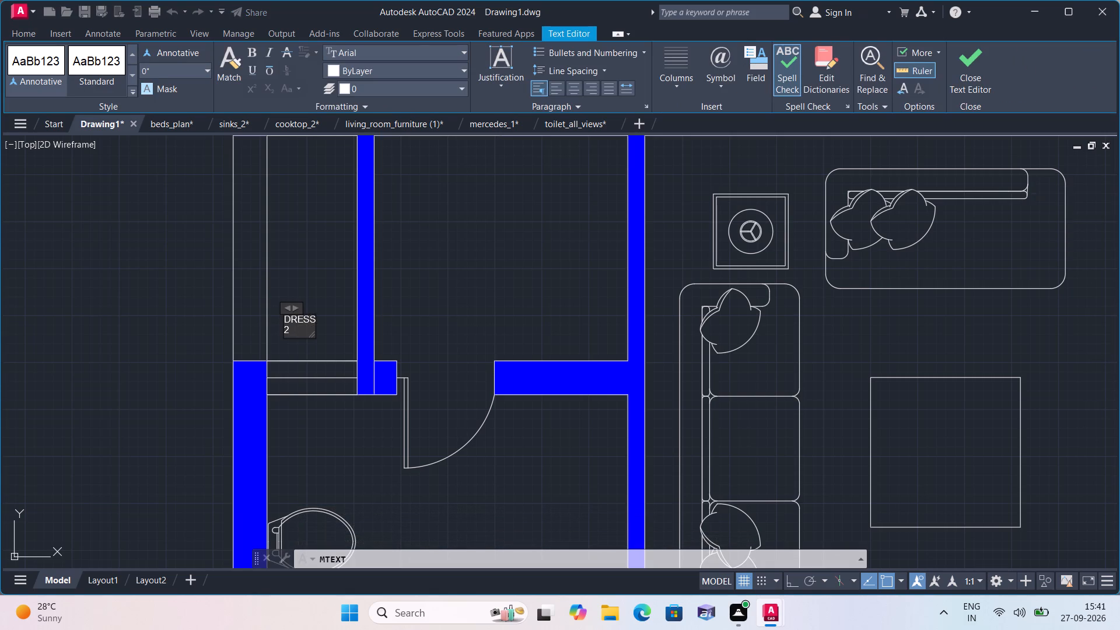
pyautogui.press("'")
pyautogui.write('-6"X')
pyautogui.write("5'")
pyautogui.click(331, 269)
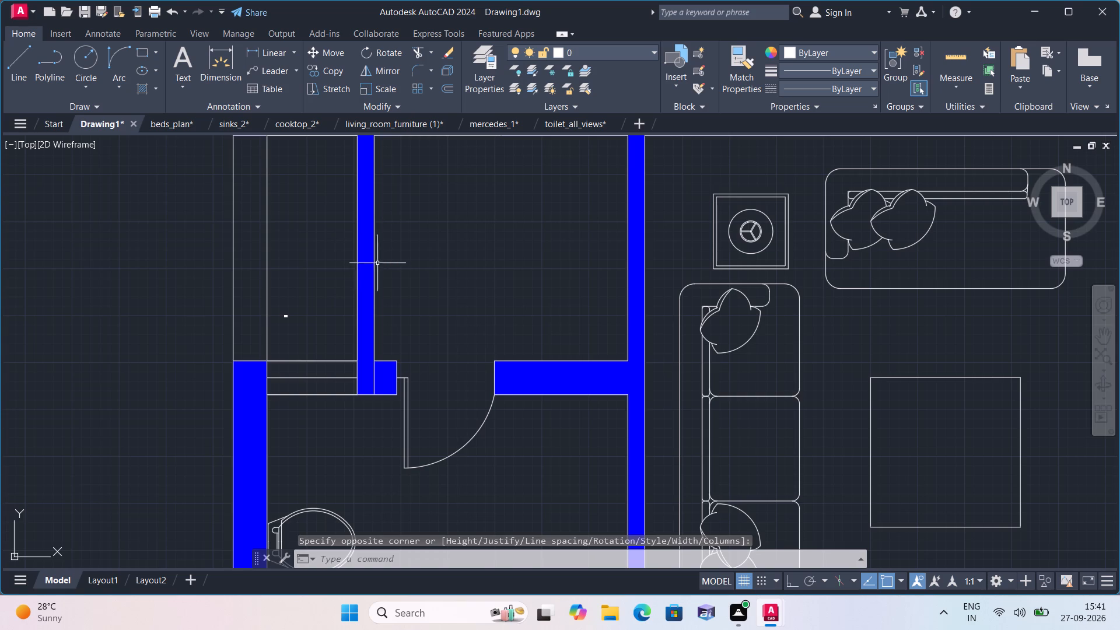
# Add a multiline text label reading DRESS, with 5'X5' on a second line, in the small room directly above the upper bathroom's door.
pyautogui.press('space')
pyautogui.tripleClick(447, 279)
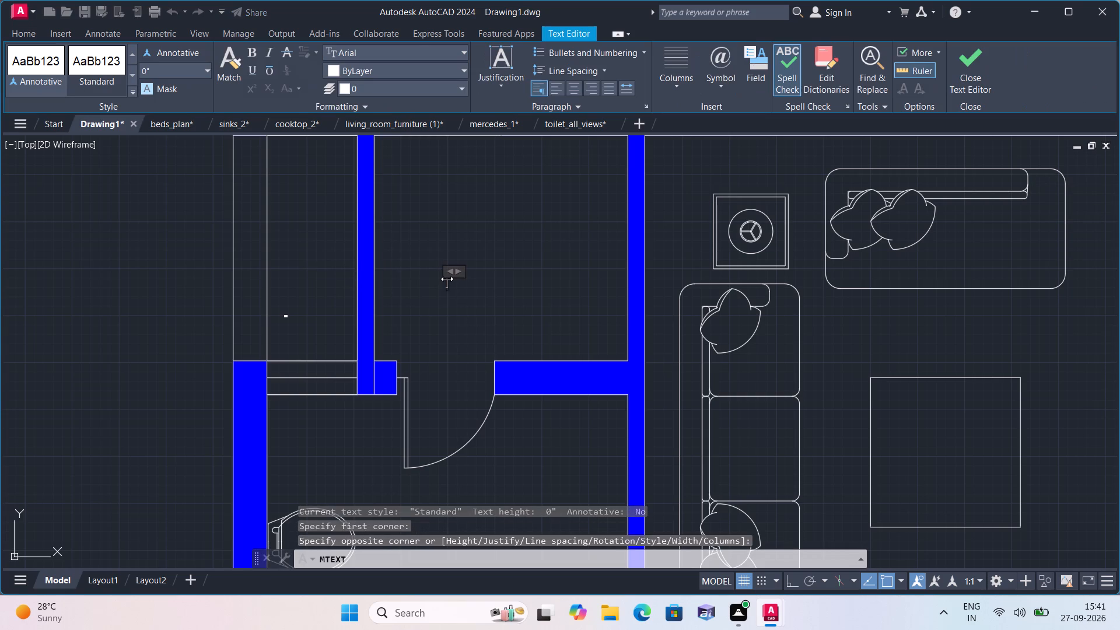
pyautogui.write('DRESS')
pyautogui.press('Return')
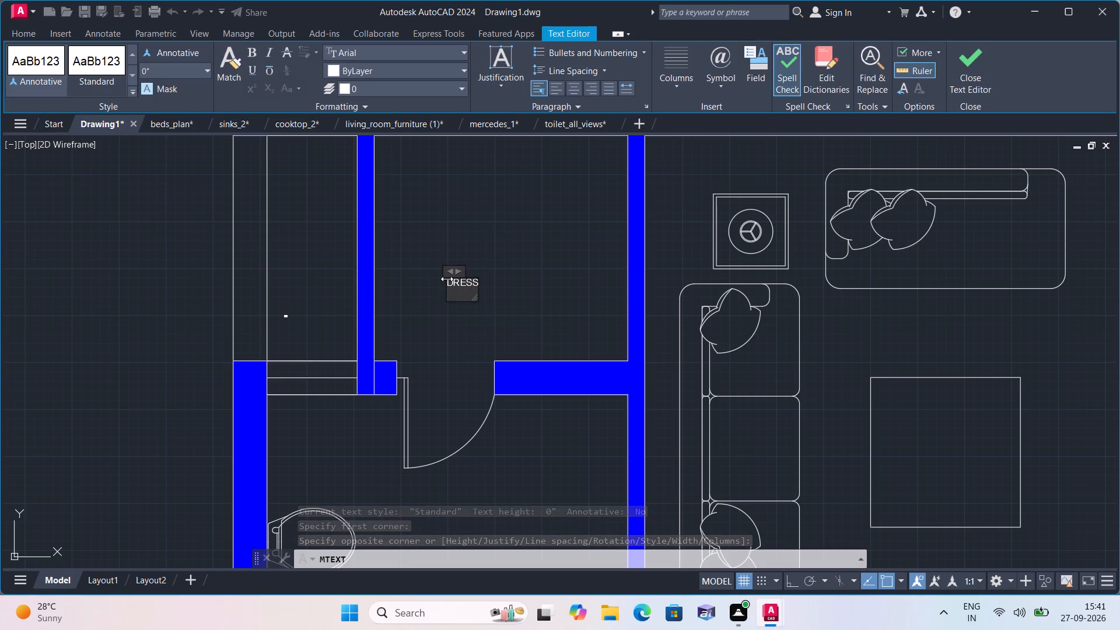
pyautogui.write("5'X")
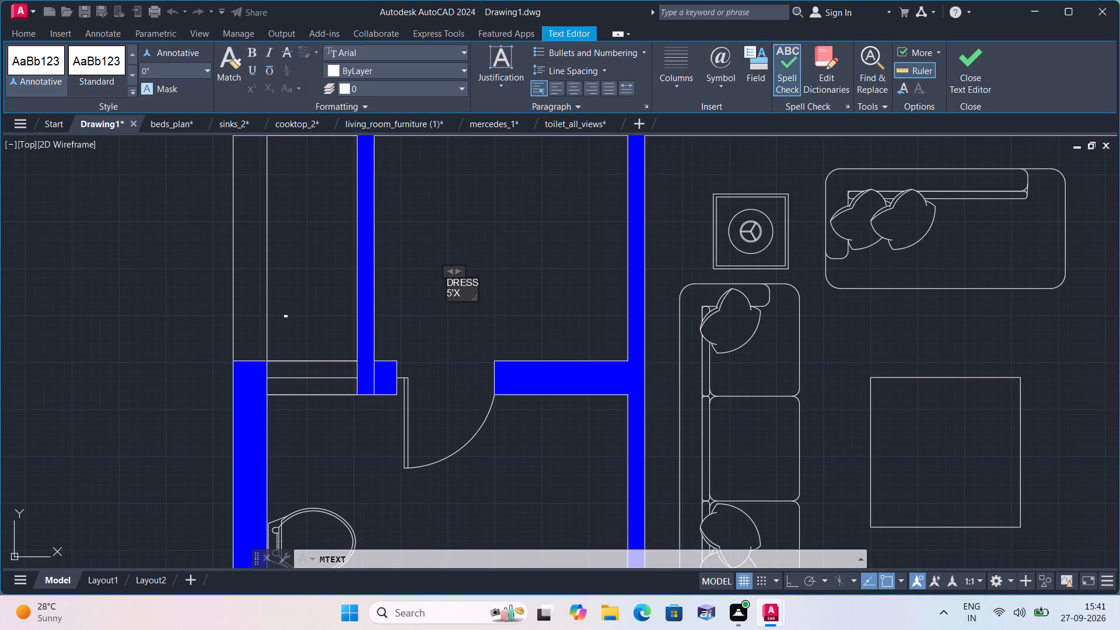
pyautogui.write("5'")
pyautogui.click(473, 330)
# Add a multiline text label reading BATH, with 8'X6' on a second line, in the upper bathroom between the toilet and the sink.
pyautogui.moveTo(513, 491); pyautogui.dragTo(505, 473, button='middle')
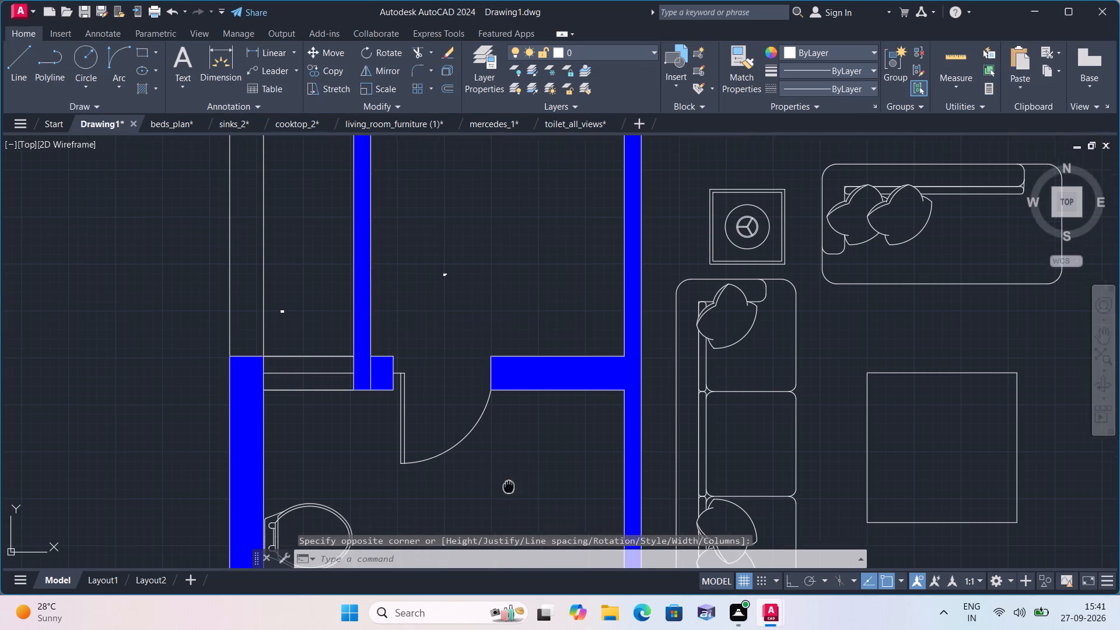
pyautogui.moveTo(505, 473); pyautogui.dragTo(480, 314, button='middle')
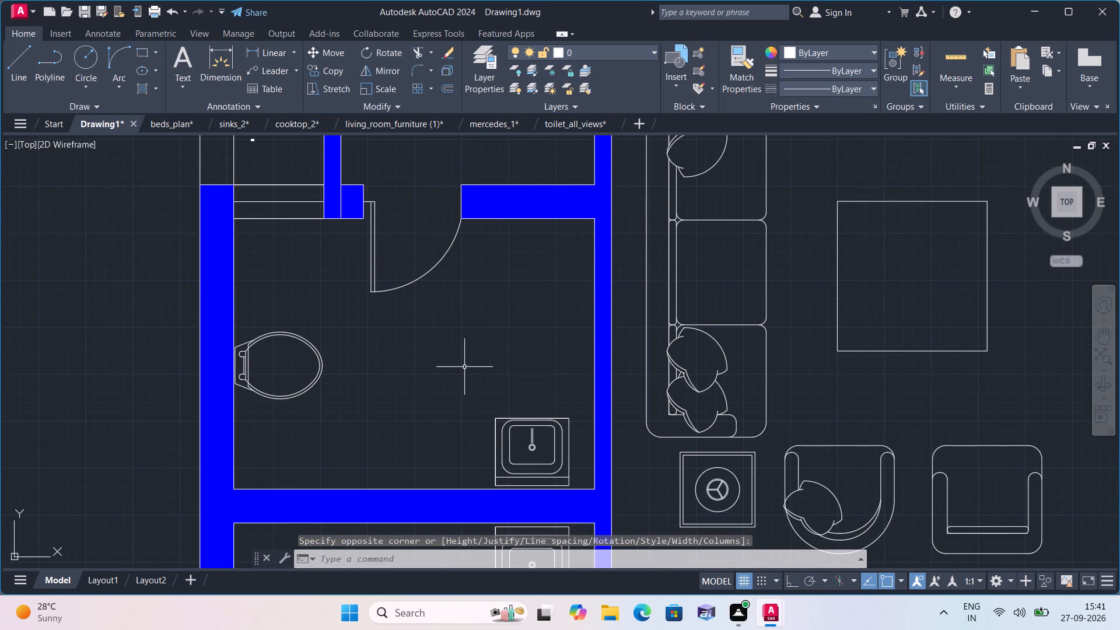
pyautogui.press('space')
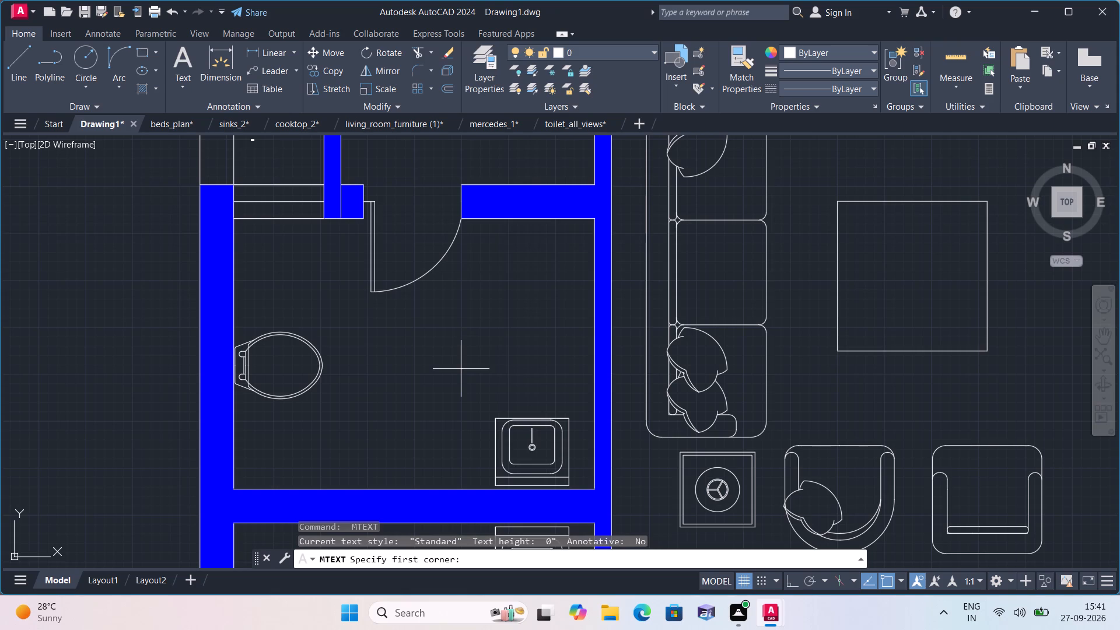
pyautogui.click(443, 342)
pyautogui.doubleClick(443, 342)
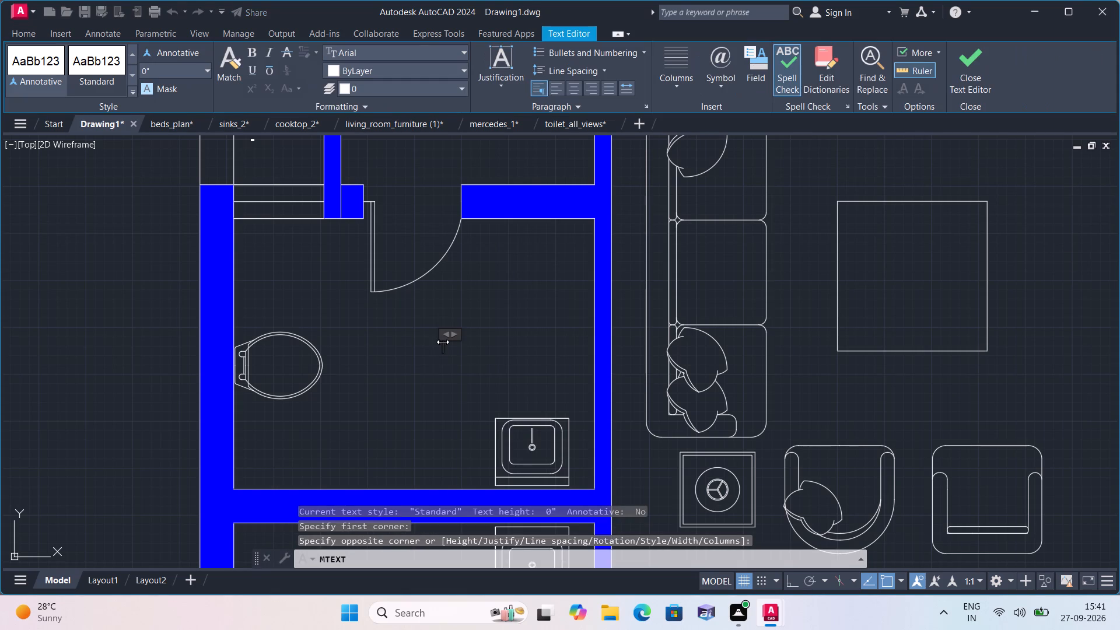
pyautogui.write('BAA')
pyautogui.press('BackSpace')
pyautogui.write('TH')
pyautogui.press('Return')
pyautogui.write("8'X6")
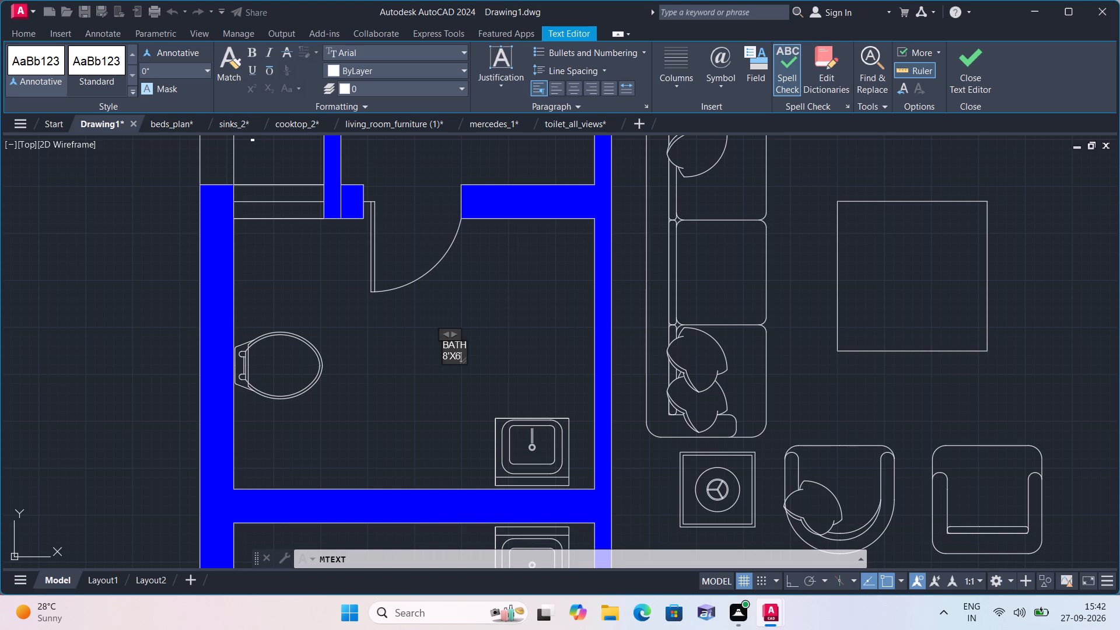
pyautogui.press("'")
pyautogui.click(463, 376)
# Add a multiline text label reading BATH, with 8'X5' on a second line, in the lower bathroom beside the toilet.
pyautogui.scroll(-1, 423, 463)
pyautogui.moveTo(420, 463); pyautogui.dragTo(349, 270, button='middle')
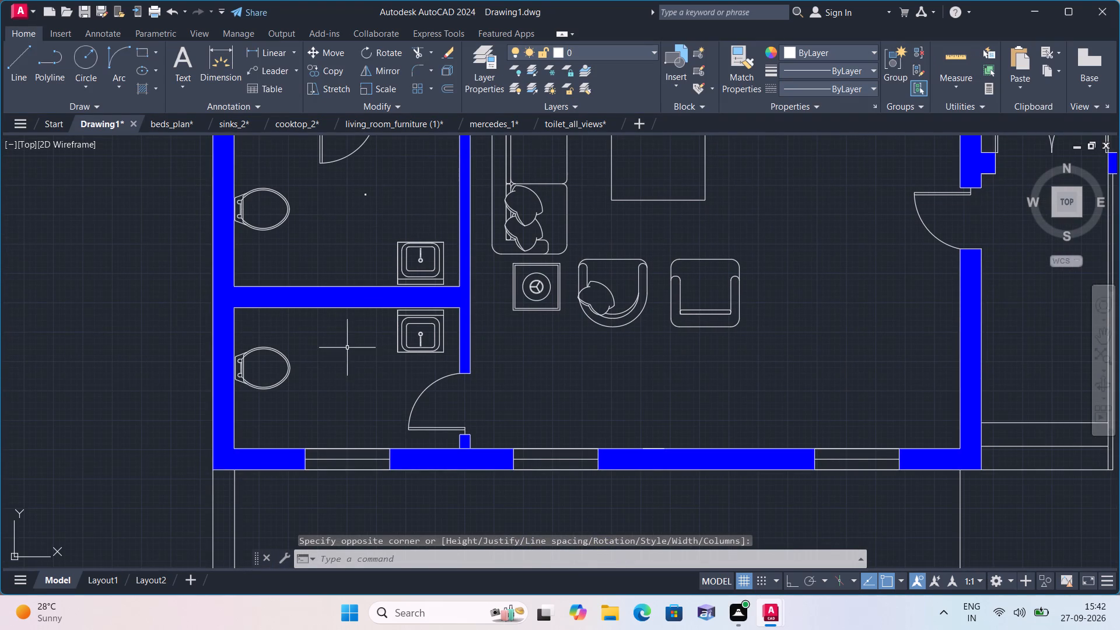
pyautogui.press('space')
pyautogui.click(337, 372)
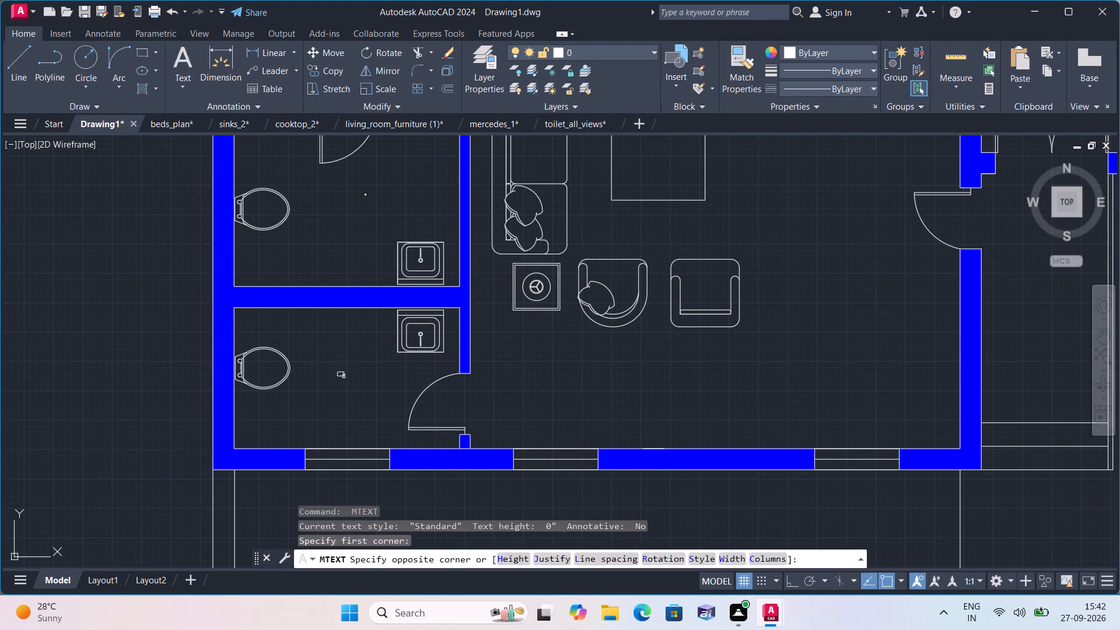
pyautogui.doubleClick(344, 376)
pyautogui.write('BATH')
pyautogui.press('Return')
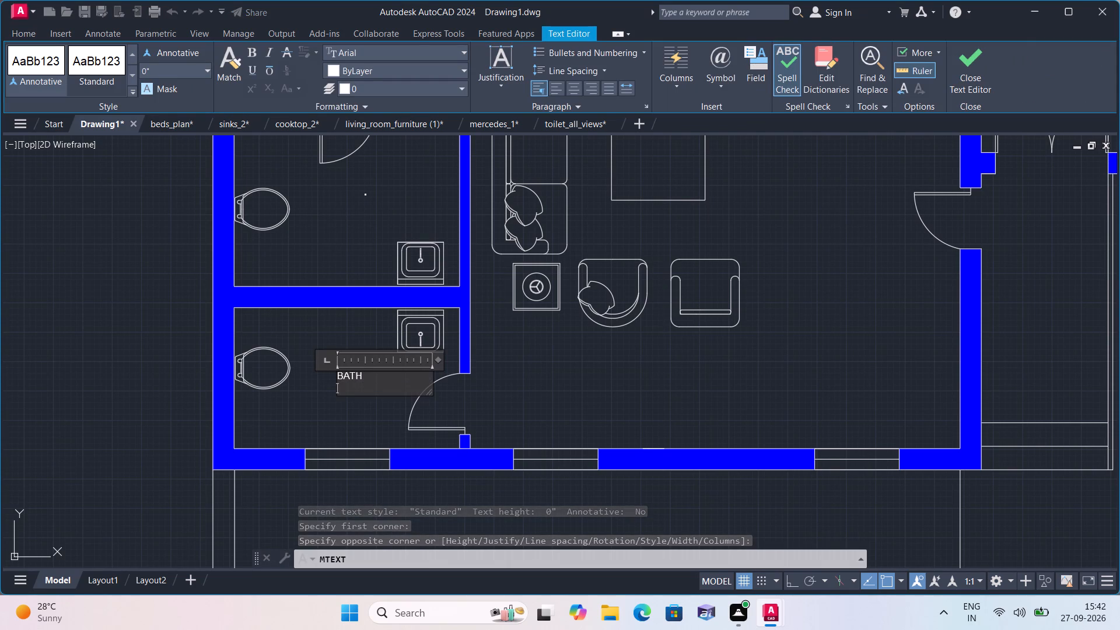
pyautogui.write("8'X5'")
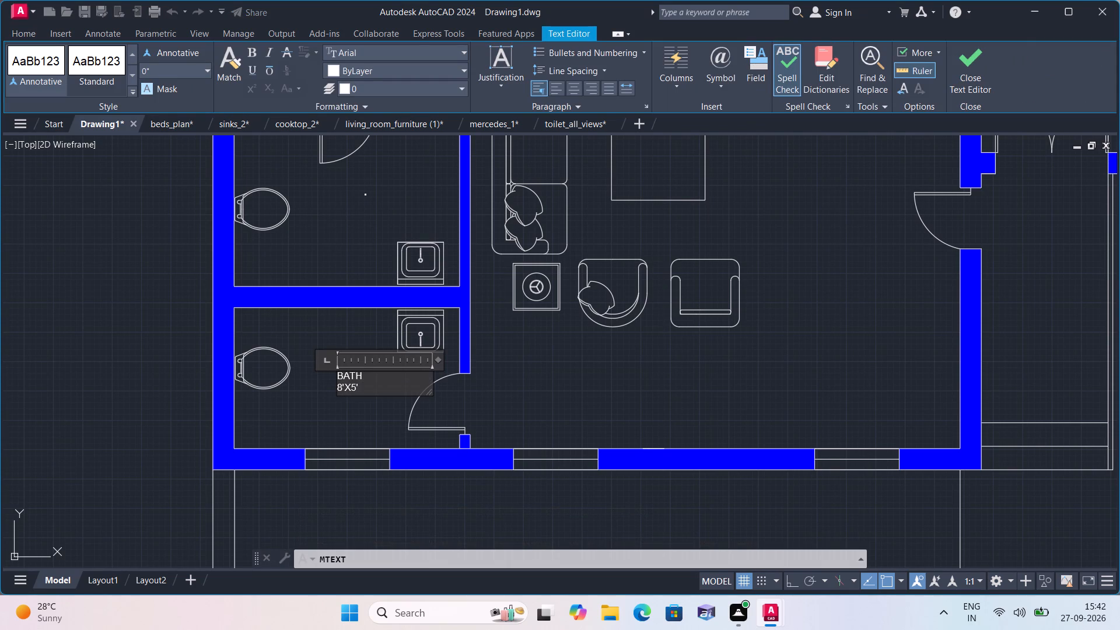
pyautogui.click(343, 420)
# Add a multiline text label reading DRAWING ROOM, with 17'X16'-9" on a second line, in the sitting room's open area beside the armchairs.
pyautogui.scroll(-1, 666, 355)
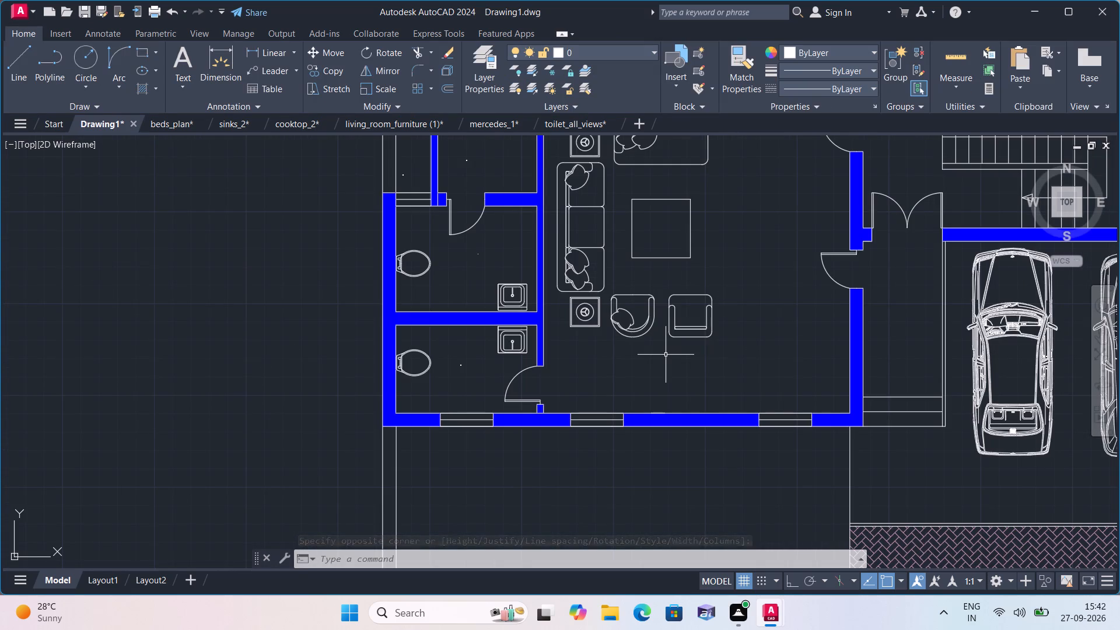
pyautogui.moveTo(654, 359); pyautogui.dragTo(617, 385, button='middle')
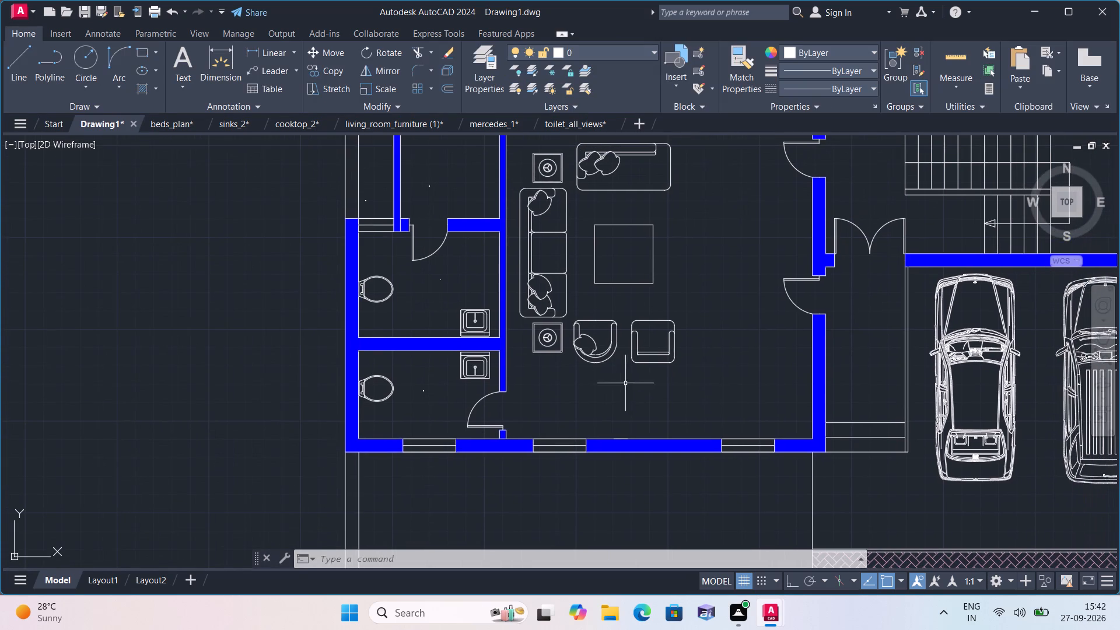
pyautogui.press('space')
pyautogui.tripleClick(691, 304)
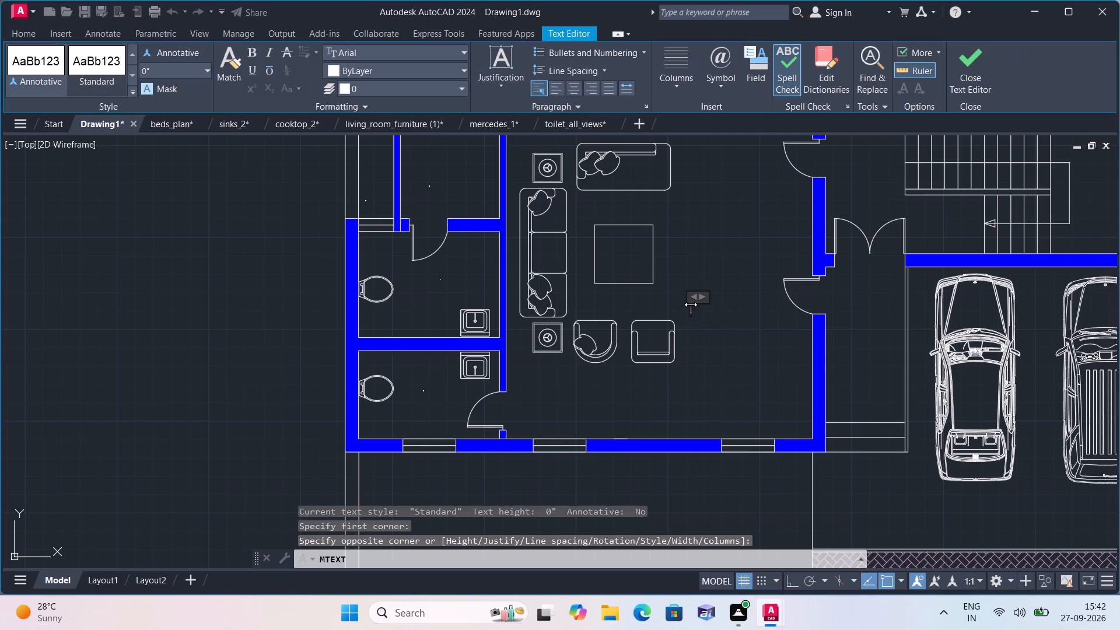
pyautogui.write('DRW')
pyautogui.press('BackSpace')
pyautogui.write('AW')
pyautogui.write('ING')
pyautogui.press('Return')
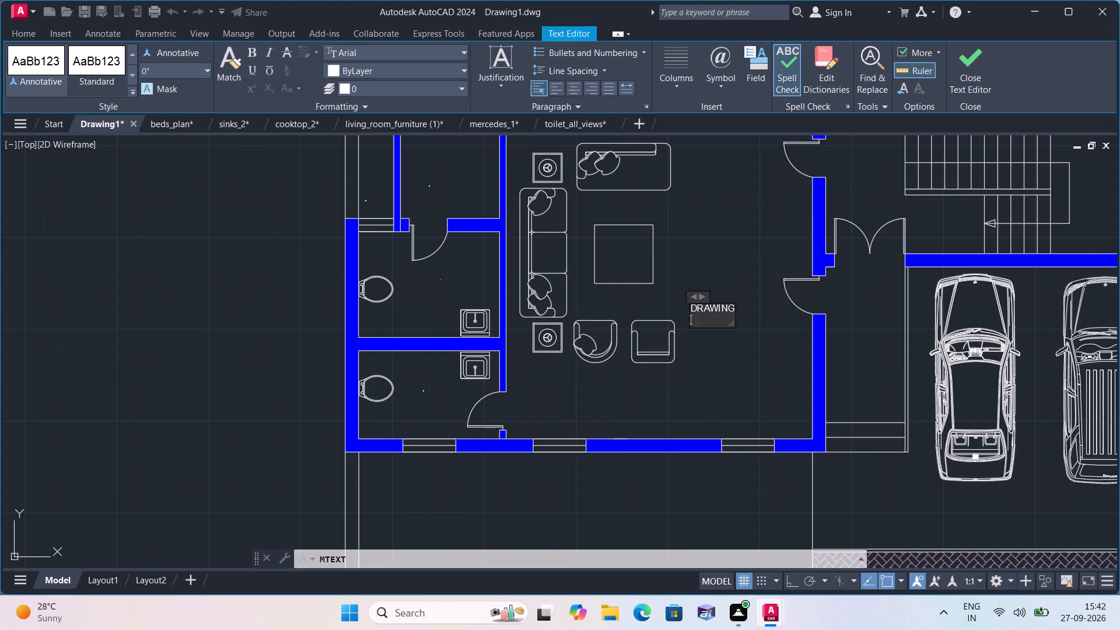
pyautogui.press('BackSpace')
pyautogui.press('space')
pyautogui.write('ROOM')
pyautogui.press('Return')
pyautogui.write("17'-")
pyautogui.press('-')
pyautogui.press('BackSpace')
pyautogui.press('BackSpace')
pyautogui.press('x')
pyautogui.write('16\'-9"')
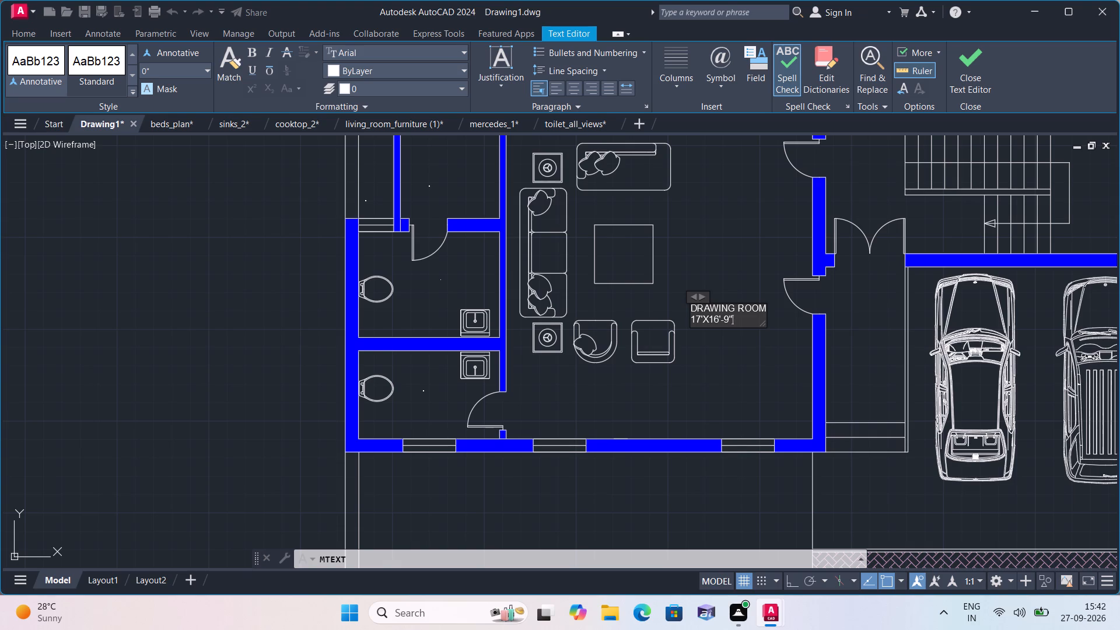
pyautogui.click(723, 362)
# Add a multiline text label reading LAWN 10'-0"WIDE in the open yard below the drawing room.
pyautogui.moveTo(704, 370); pyautogui.dragTo(702, 369, button='middle')
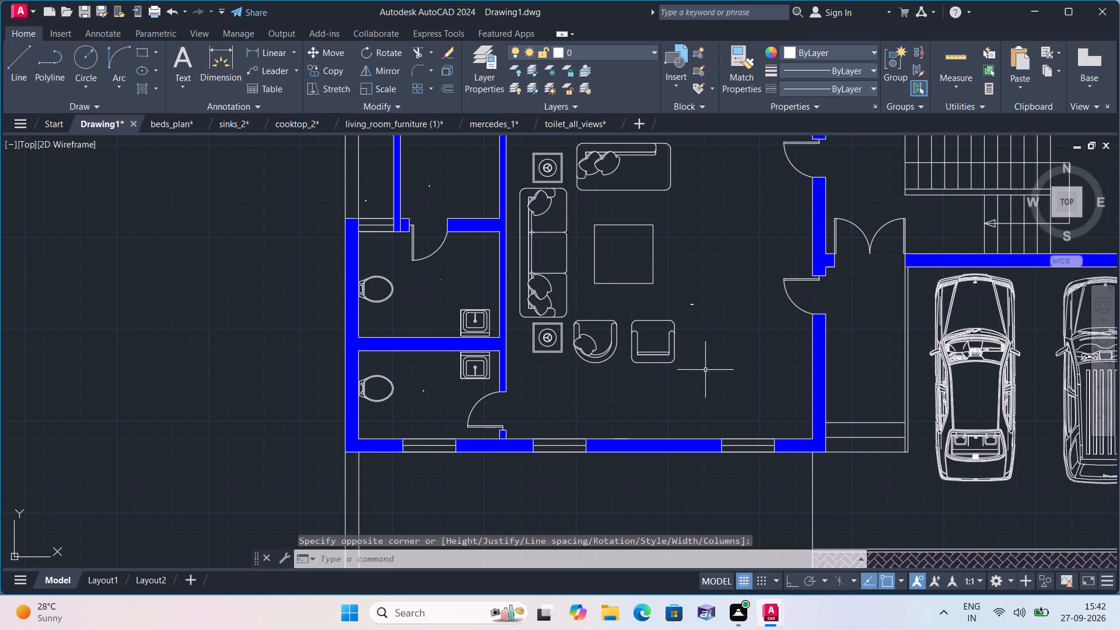
pyautogui.moveTo(702, 369); pyautogui.dragTo(638, 231, button='middle')
pyautogui.press('space')
pyautogui.doubleClick(509, 414)
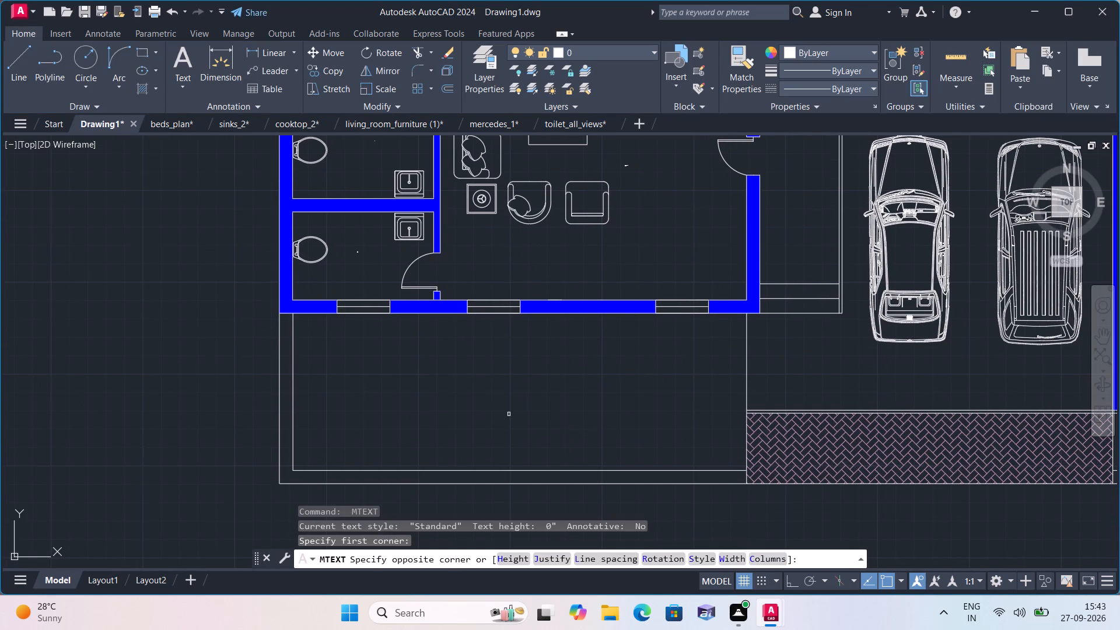
pyautogui.click(509, 414)
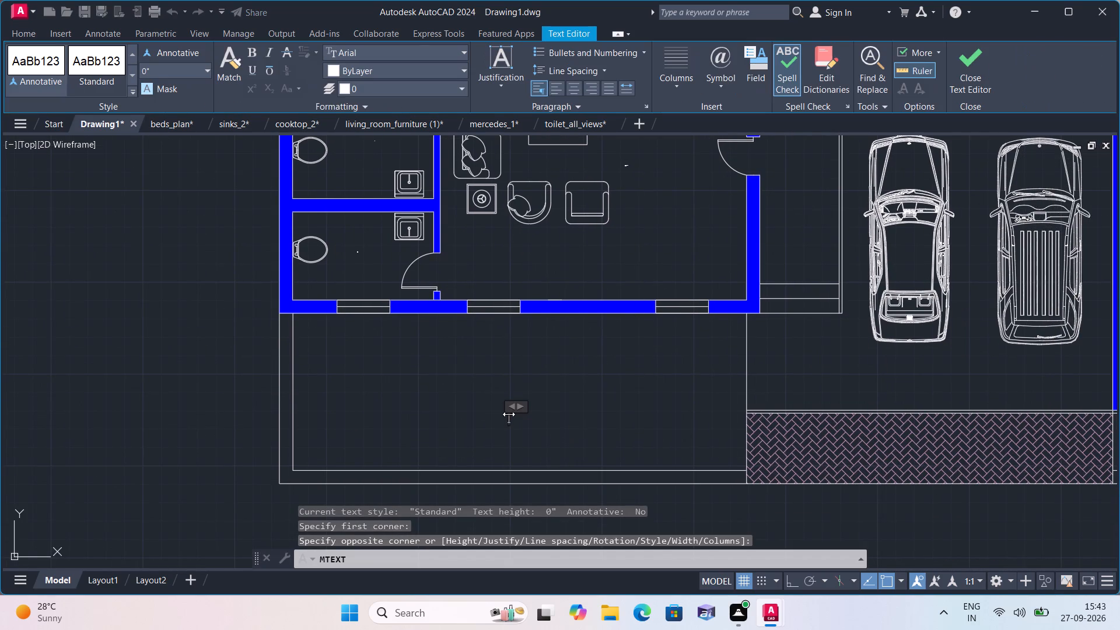
pyautogui.write('LAW')
pyautogui.press('BackSpace')
pyautogui.press('BackSpace')
pyautogui.write('WN')
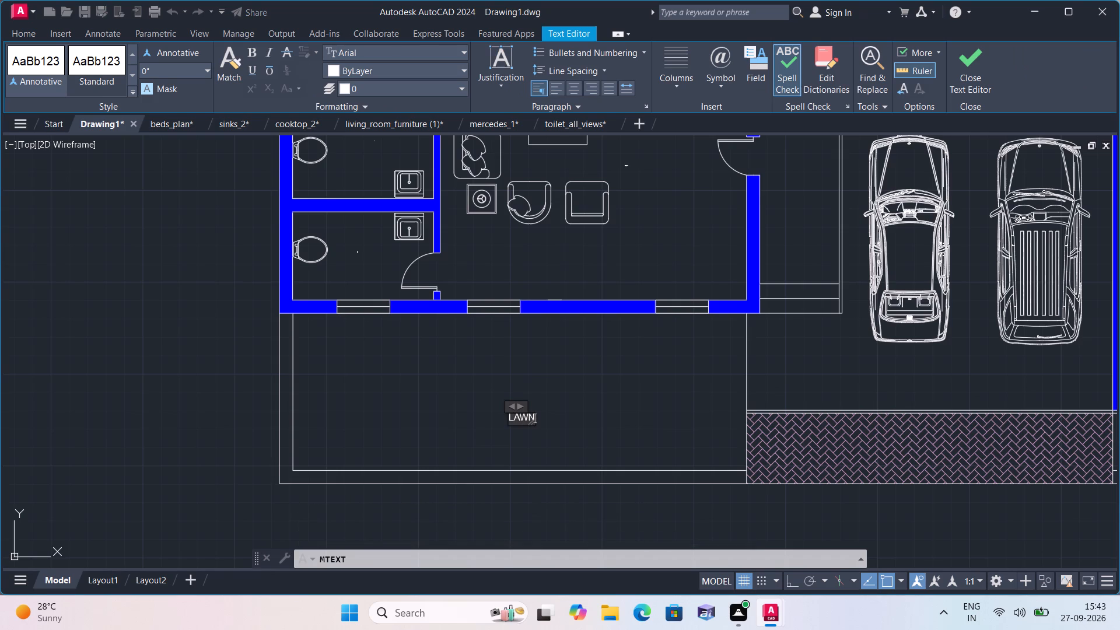
pyautogui.press('space')
pyautogui.write("10'-")
pyautogui.write("0'")
pyautogui.press('BackSpace')
pyautogui.hotkey('shift', '"')
pyautogui.write('WIE')
pyautogui.press('BackSpace')
pyautogui.write('DE')
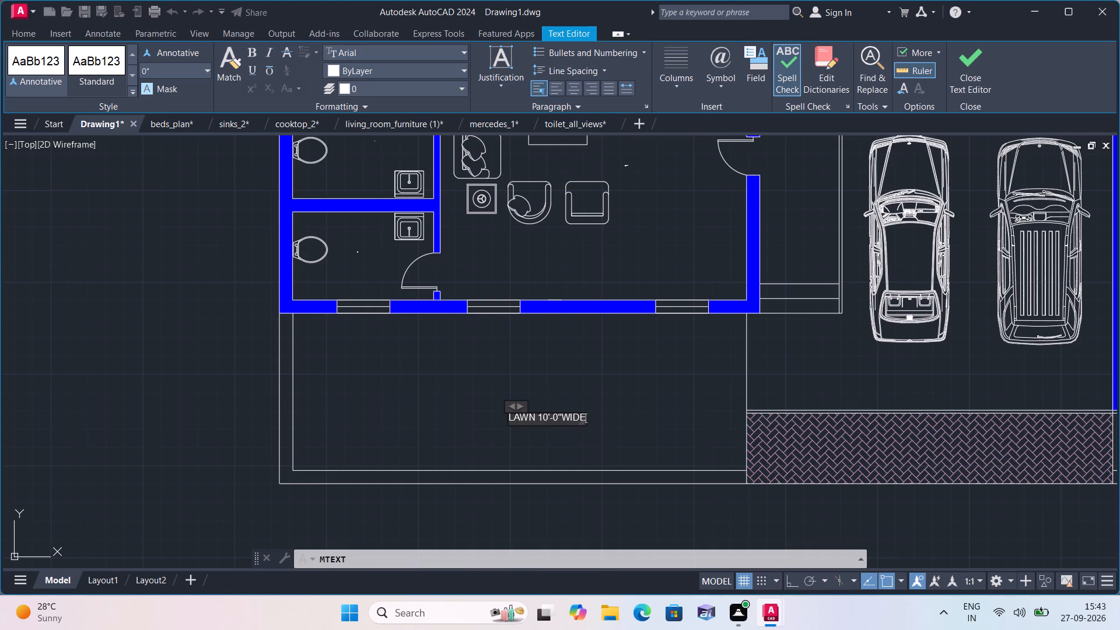
pyautogui.click(611, 395)
# Add a multiline text label reading UP at the start of the staircase, above the double entrance door.
pyautogui.scroll(-1, 596, 392)
pyautogui.moveTo(596, 392); pyautogui.dragTo(561, 415, button='middle')
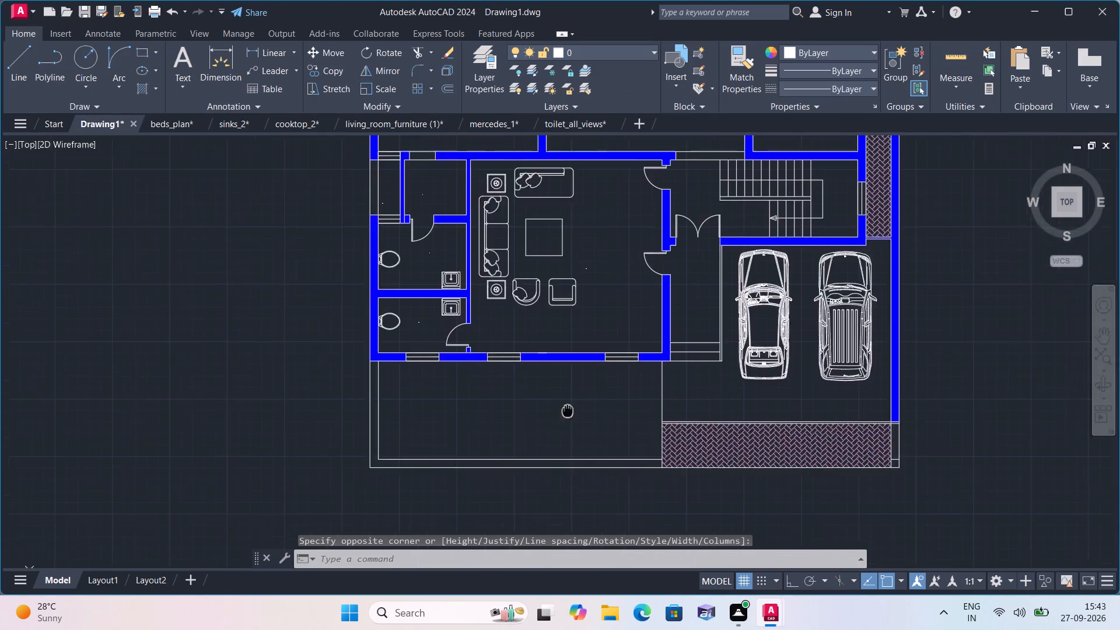
pyautogui.moveTo(561, 415); pyautogui.dragTo(368, 550, button='middle')
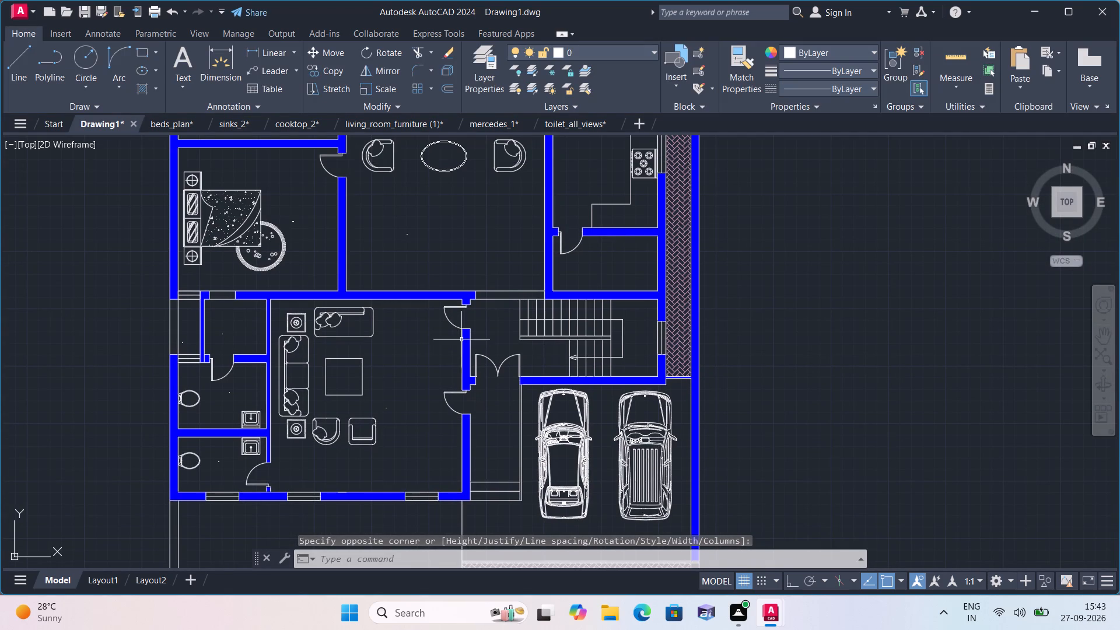
pyautogui.press('space')
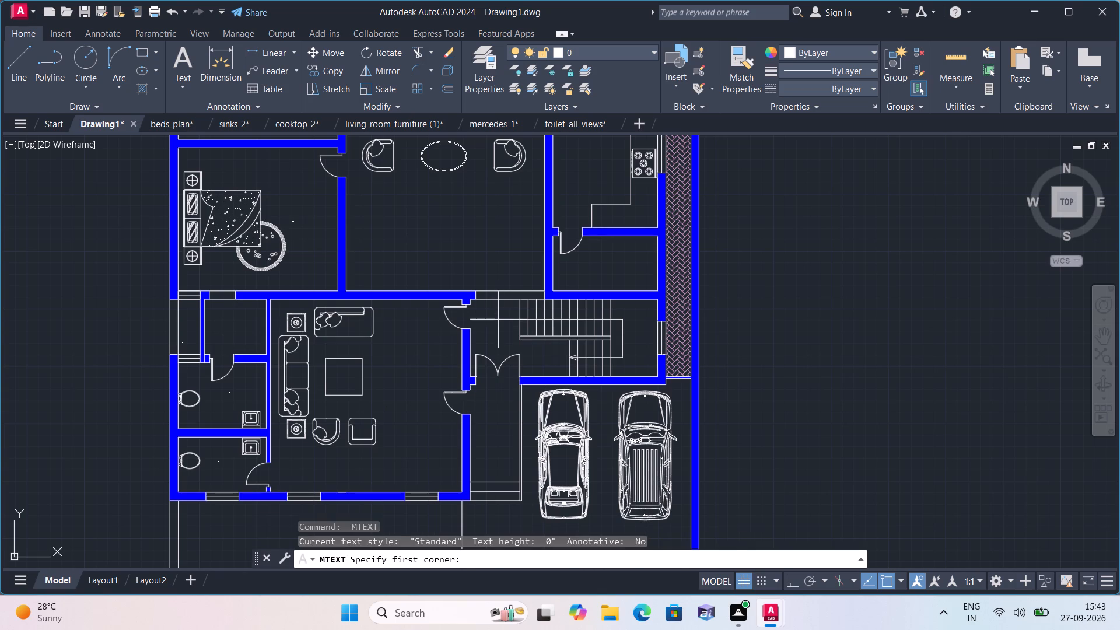
pyautogui.doubleClick(498, 320)
pyautogui.click(502, 322)
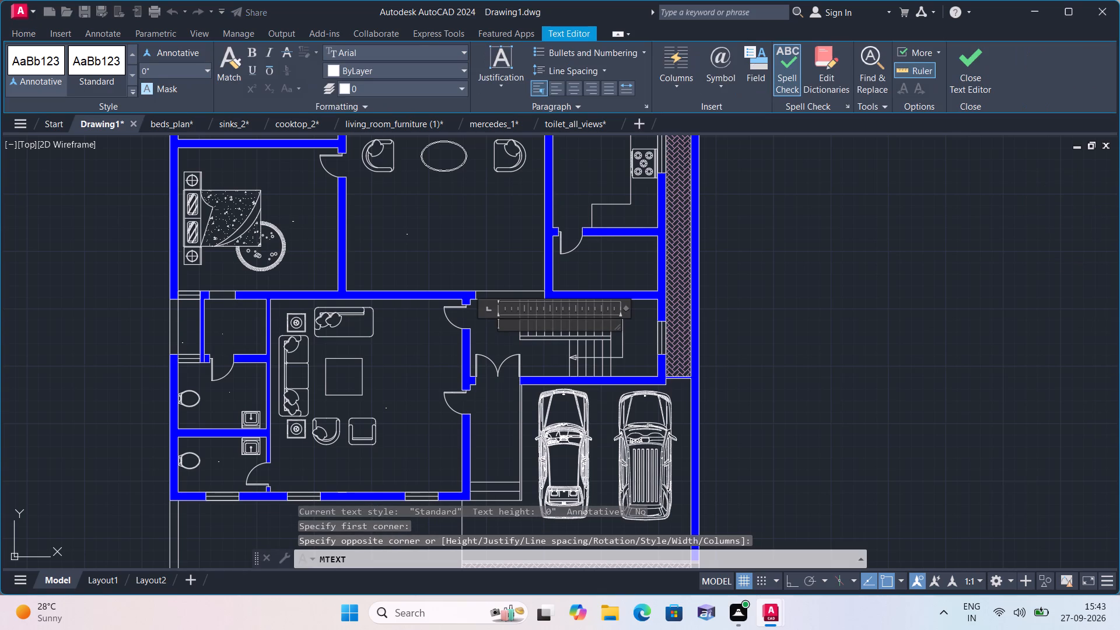
pyautogui.write('UUU')
pyautogui.press('BackSpace')
pyautogui.press('BackSpace')
pyautogui.press('p')
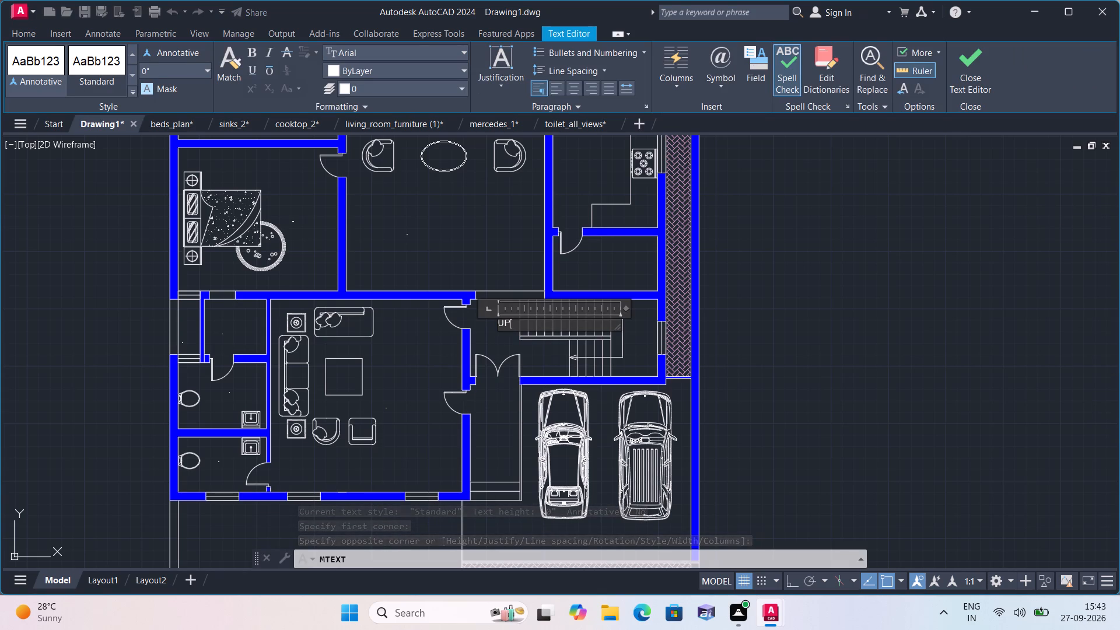
pyautogui.click(501, 348)
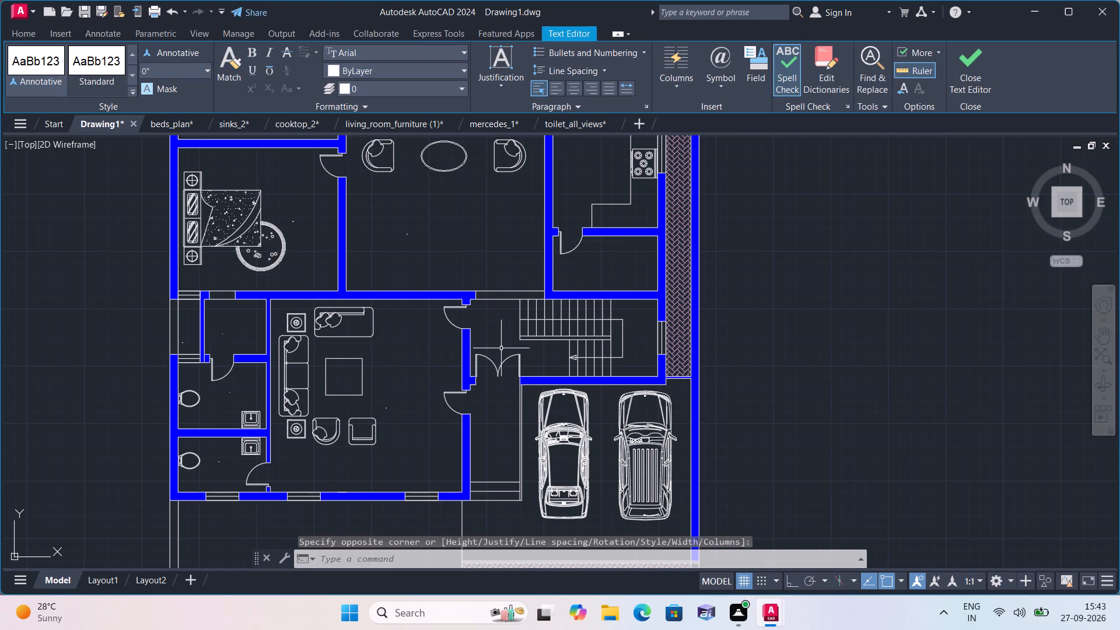
# Add a multiline text label reading DECK in the narrow area between the double entrance door and the front steps.
pyautogui.press('space')
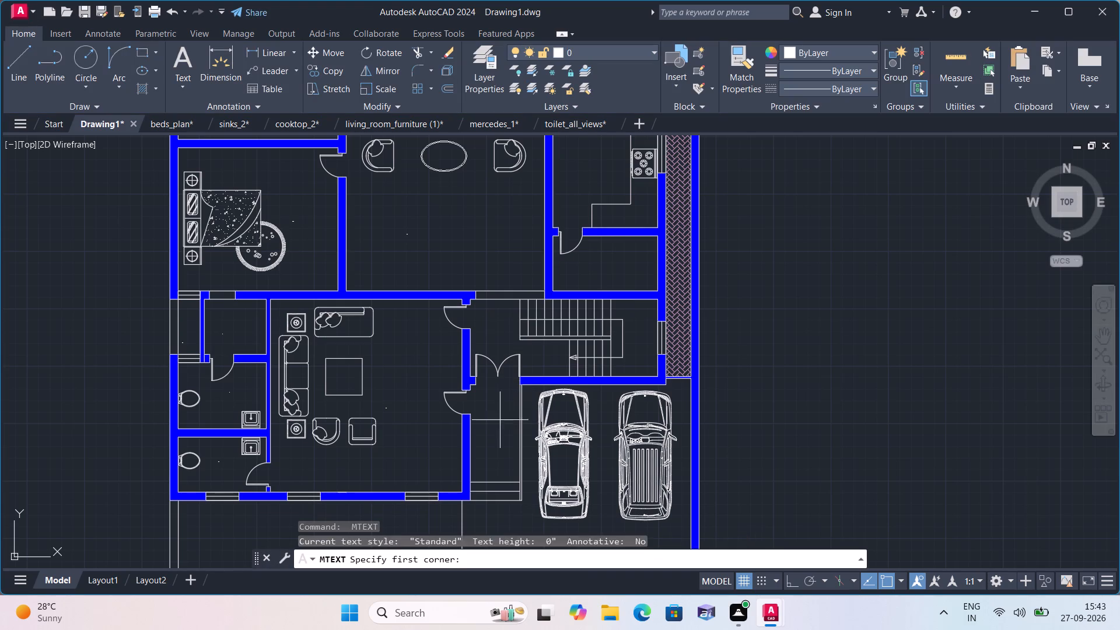
pyautogui.tripleClick(500, 420)
pyautogui.write('DECK')
pyautogui.click(499, 452)
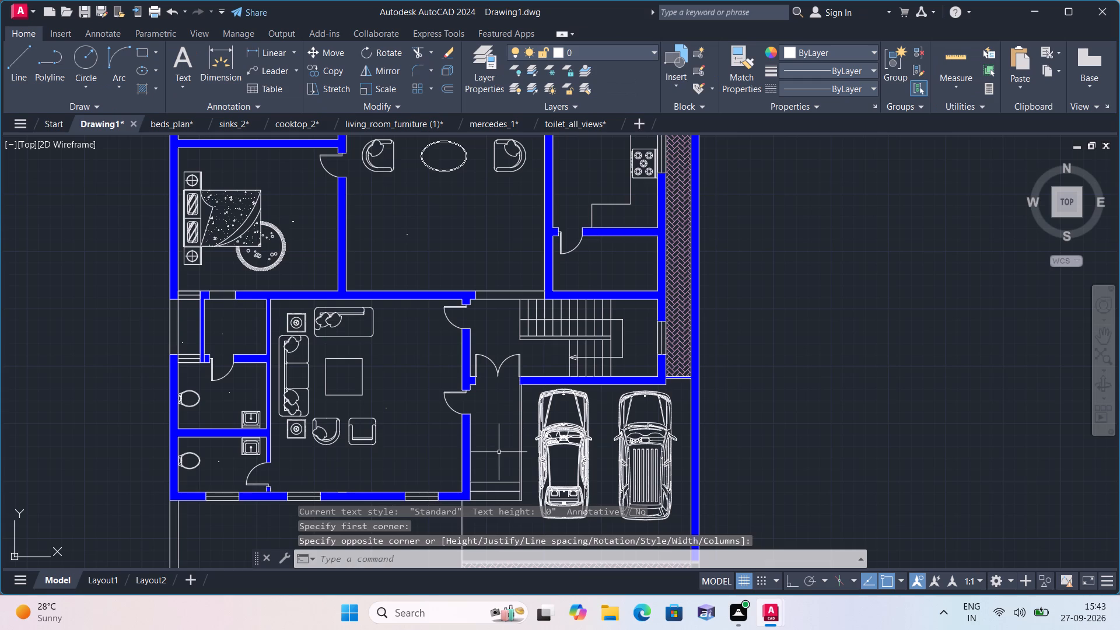
# Add a multiline text label reading UP just below the front steps leading to the deck.
pyautogui.scroll(-1, 502, 467)
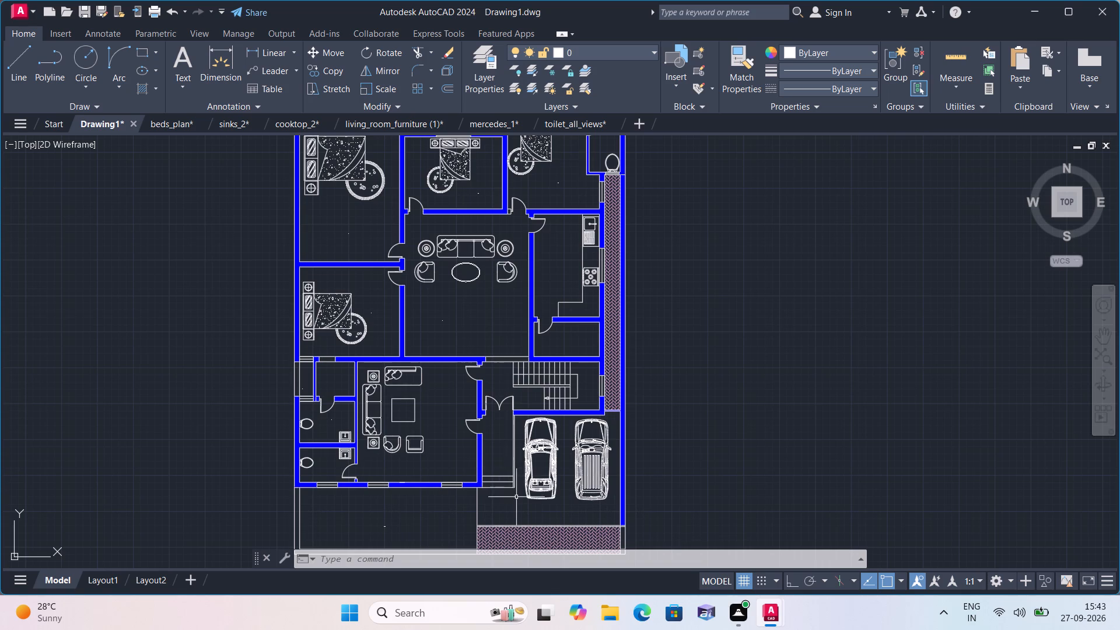
pyautogui.scroll(2, 516, 501)
pyautogui.moveTo(492, 492); pyautogui.dragTo(487, 439, button='middle')
pyautogui.press('space')
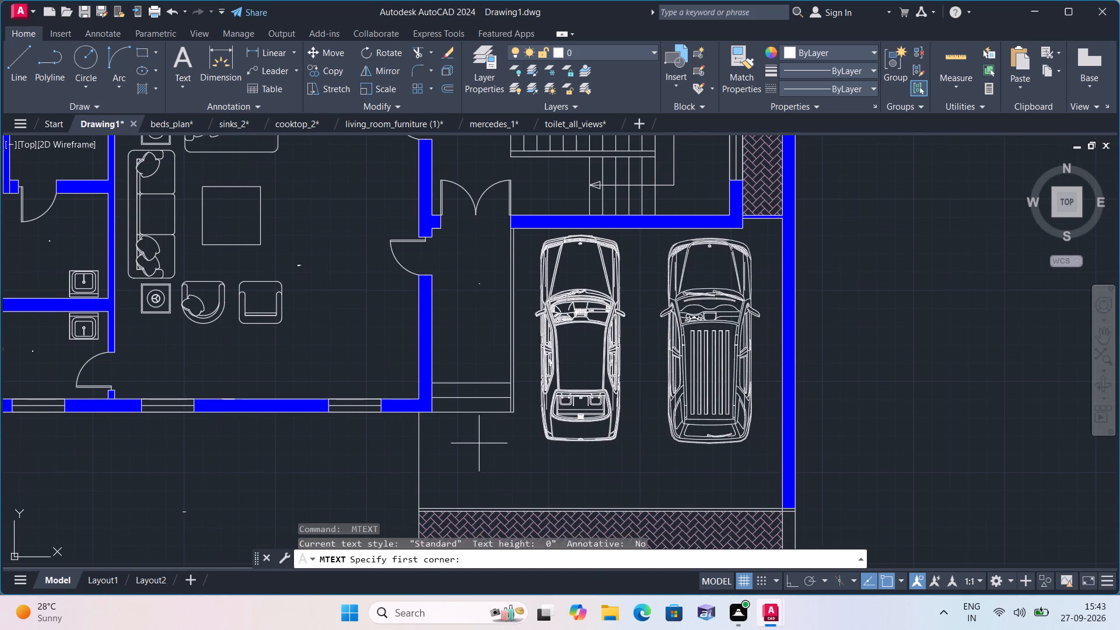
pyautogui.tripleClick(479, 432)
pyautogui.write('UP')
pyautogui.click(499, 468)
# Add a multiline text label reading PORCH, with 23'X16' on a second line, on the herringbone-paved strip below the cars.
pyautogui.moveTo(491, 464); pyautogui.dragTo(436, 374, button='middle')
pyautogui.scroll(-1, 432, 365)
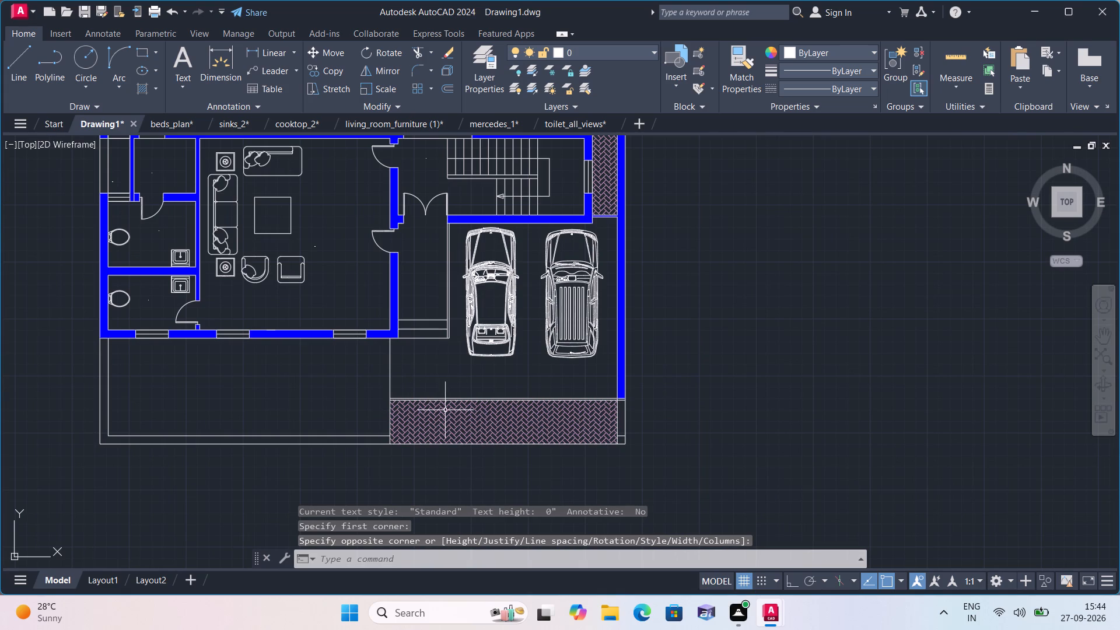
pyautogui.scroll(1, 449, 411)
pyautogui.press('space')
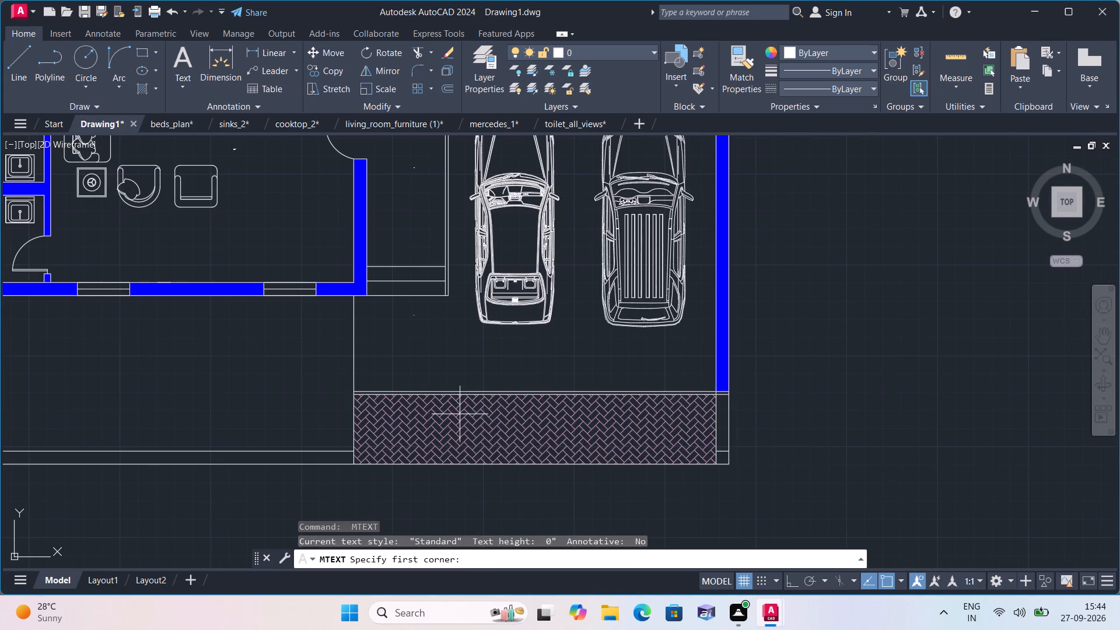
pyautogui.click(463, 421)
pyautogui.doubleClick(463, 421)
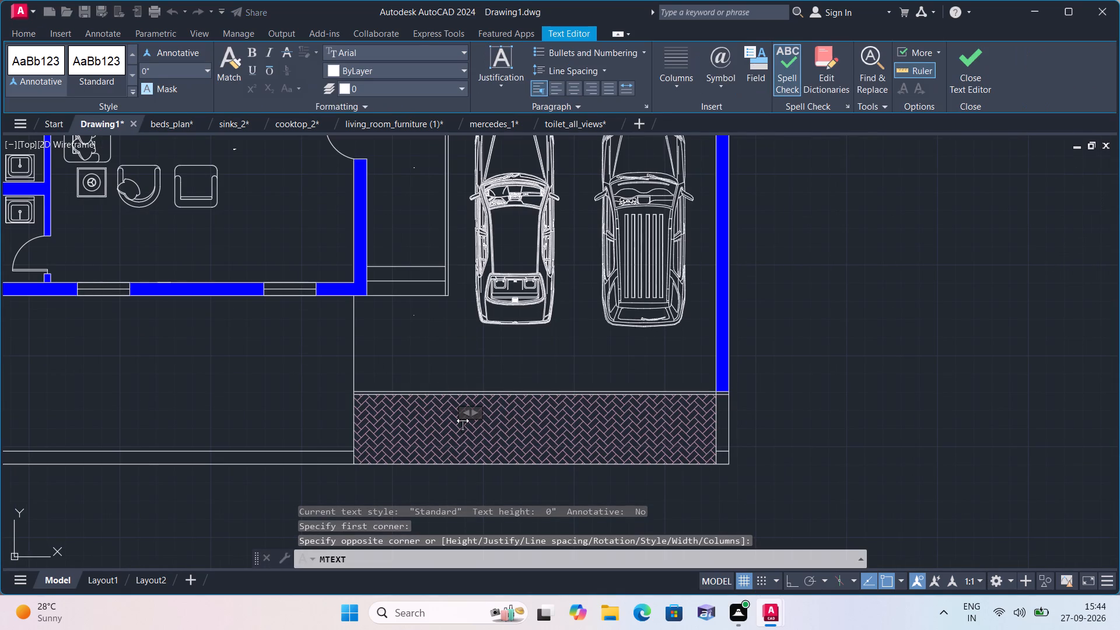
pyautogui.write('PORCH')
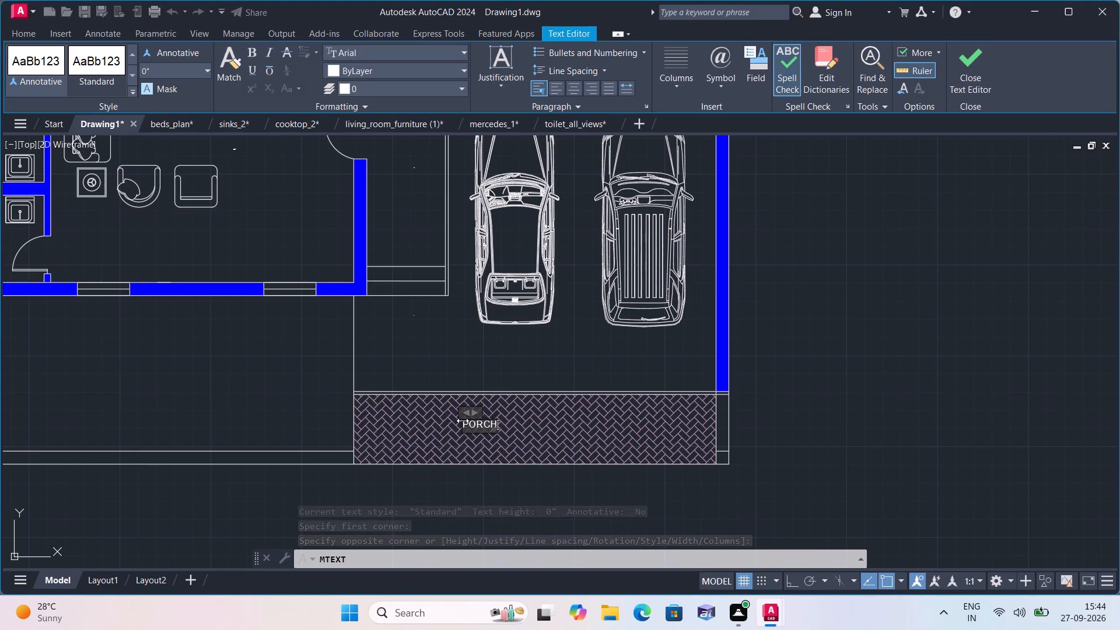
pyautogui.press('Return')
pyautogui.write("23'")
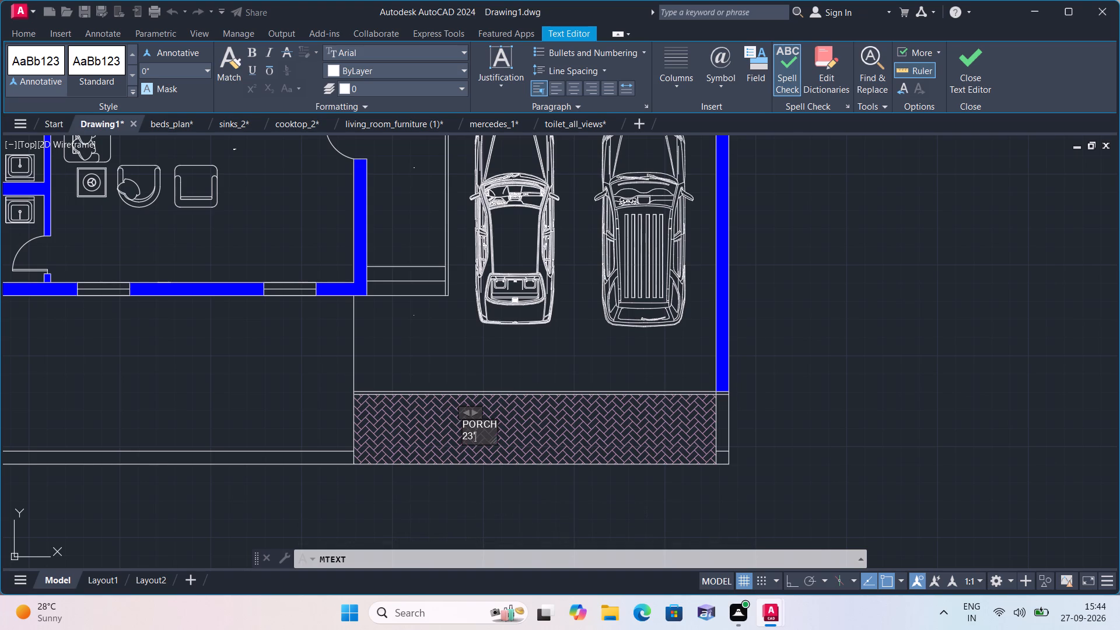
pyautogui.press('x')
pyautogui.write("16'")
pyautogui.click(544, 421)
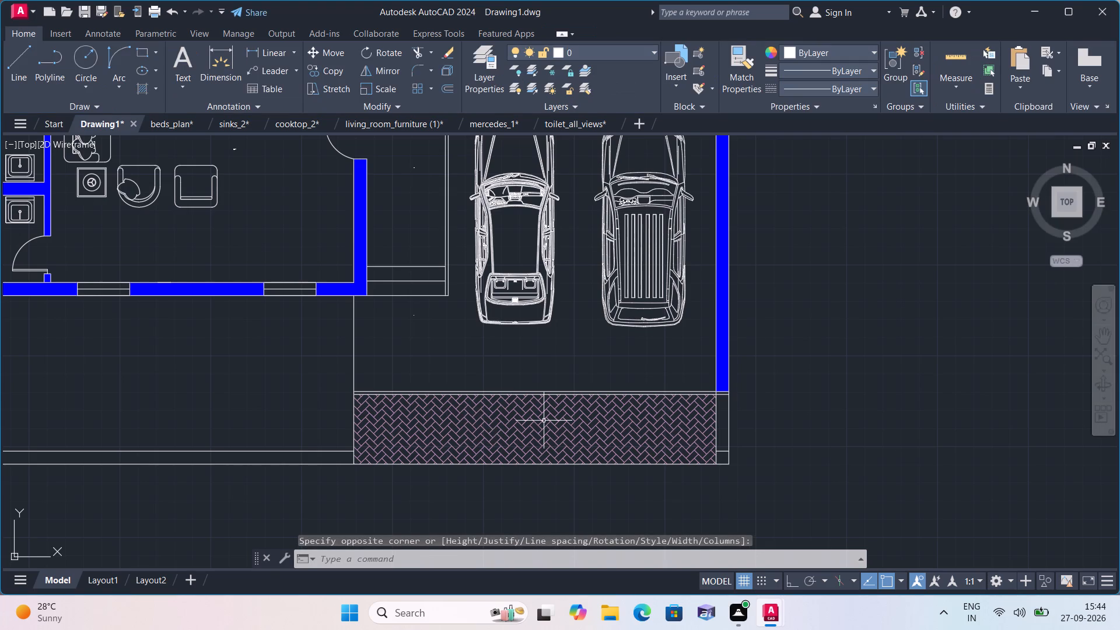
# Move the PORCH label from the paved strip onto the roof of the car nearest the deck.
pyautogui.scroll(2, 479, 437)
pyautogui.scroll(4, 420, 405)
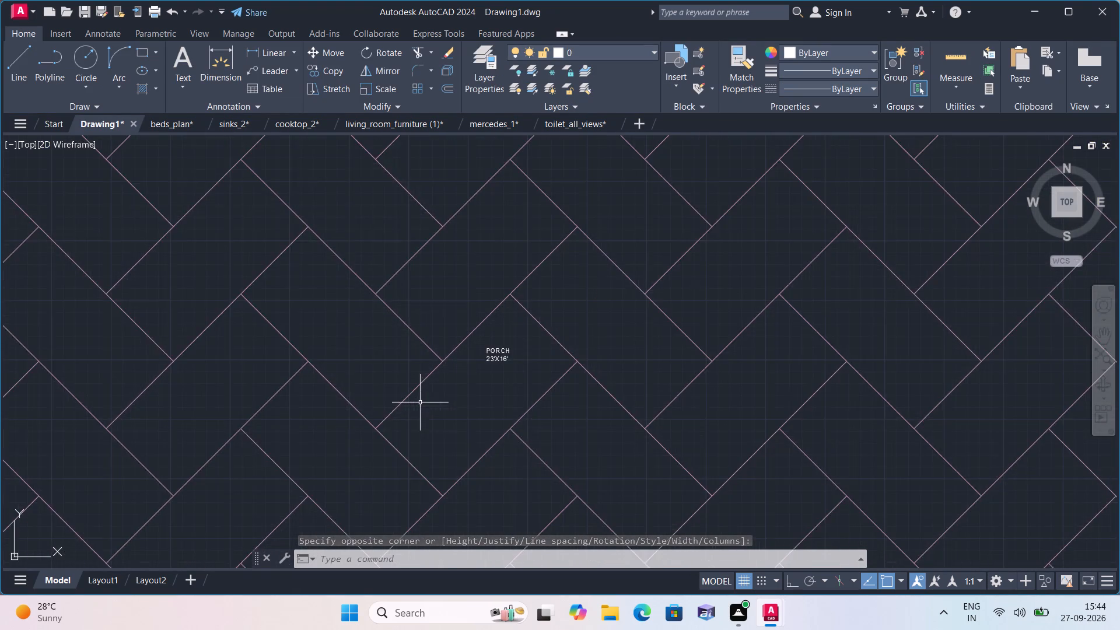
pyautogui.scroll(1, 430, 380)
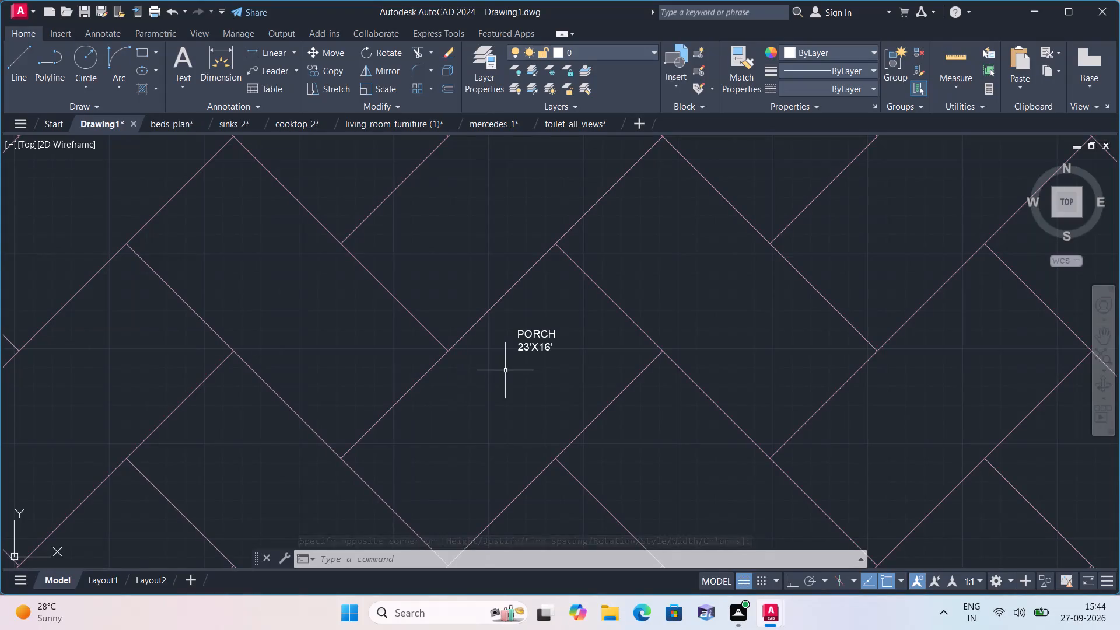
pyautogui.click(529, 344)
pyautogui.click(520, 331)
pyautogui.scroll(-3, 505, 321)
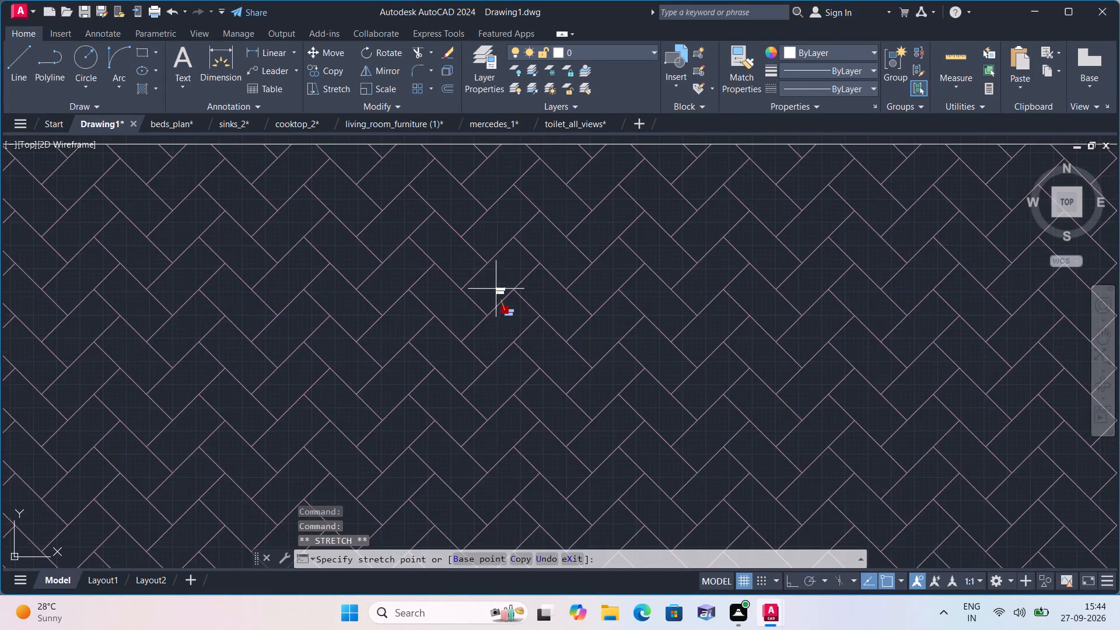
pyautogui.moveTo(478, 290); pyautogui.dragTo(484, 459, button='middle')
pyautogui.scroll(-3, 484, 455)
pyautogui.moveTo(494, 316); pyautogui.dragTo(485, 499, button='middle')
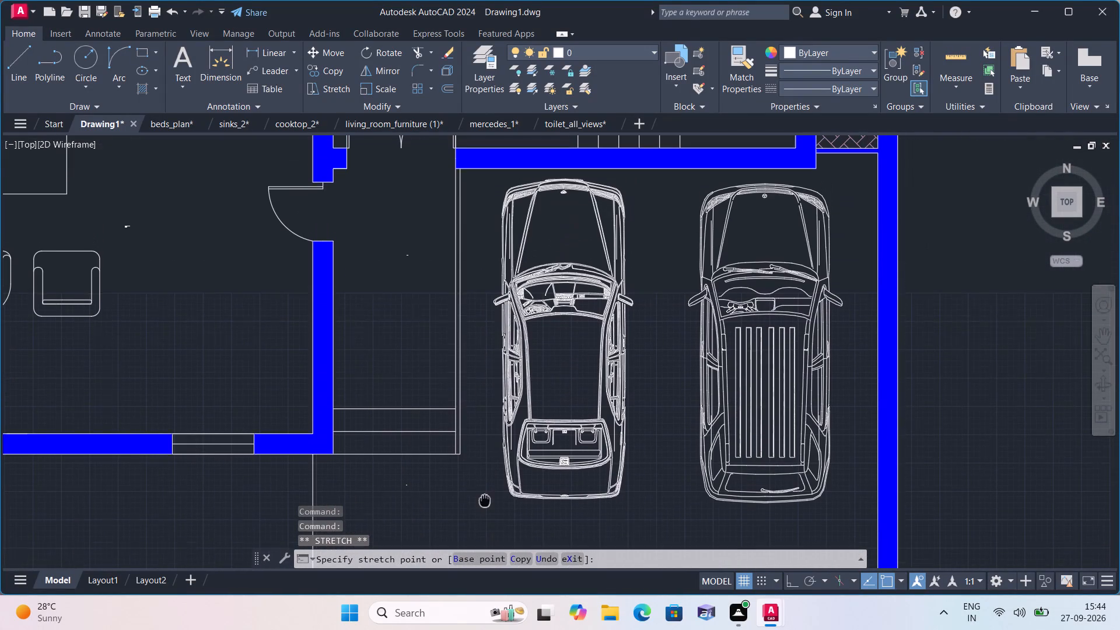
pyautogui.moveTo(485, 499); pyautogui.dragTo(485, 500, button='middle')
pyautogui.click(555, 360)
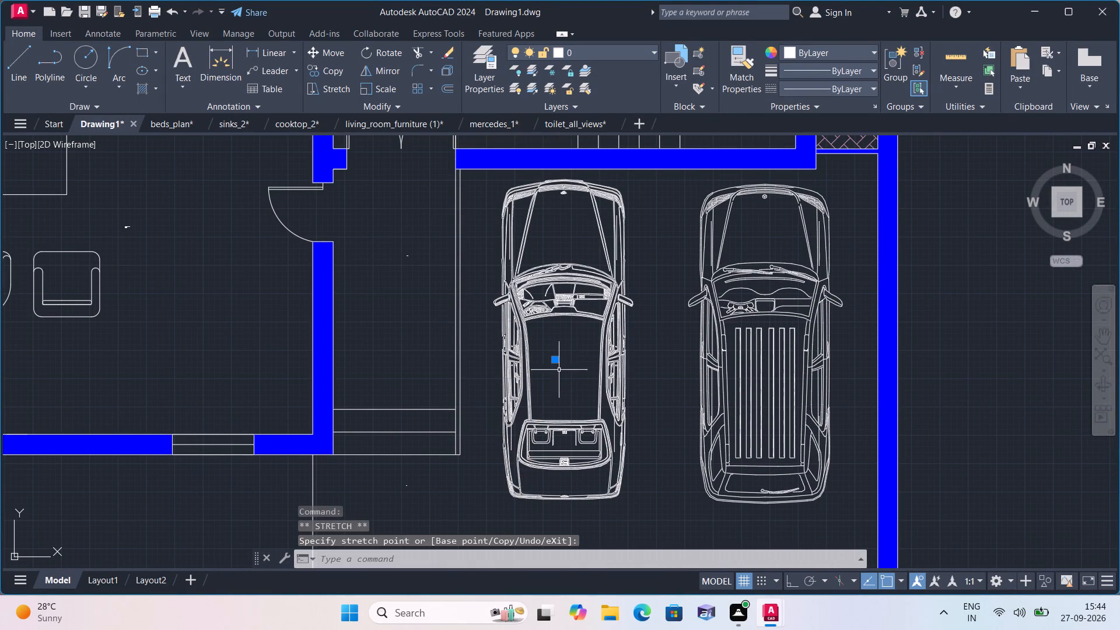
pyautogui.moveTo(573, 512); pyautogui.dragTo(525, 390, button='middle')
pyautogui.scroll(-2, 545, 478)
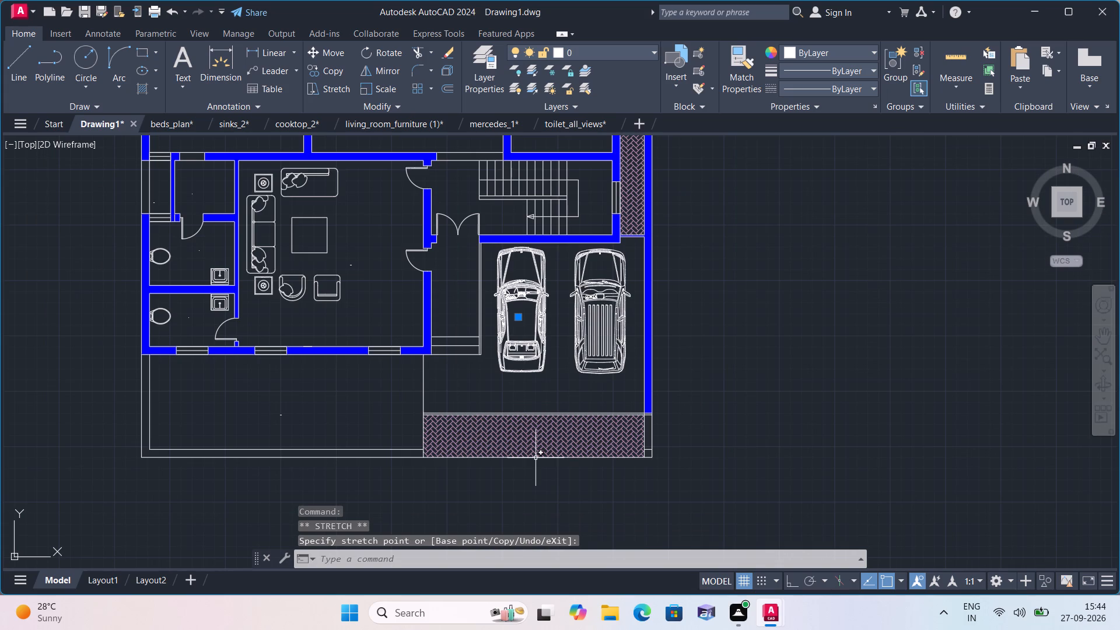
pyautogui.press('Escape')
# Add a multiline text label reading DRIVE WAY 4'-0"WIDE on the herringbone-paved strip below the cars.
pyautogui.write('MT')
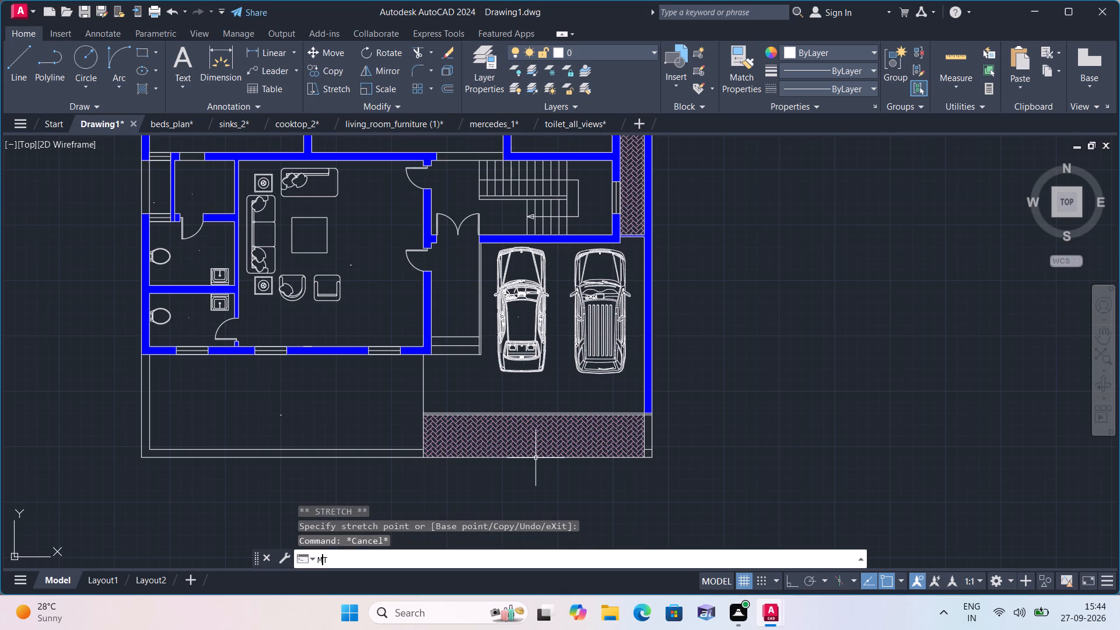
pyautogui.press('space')
pyautogui.tripleClick(501, 442)
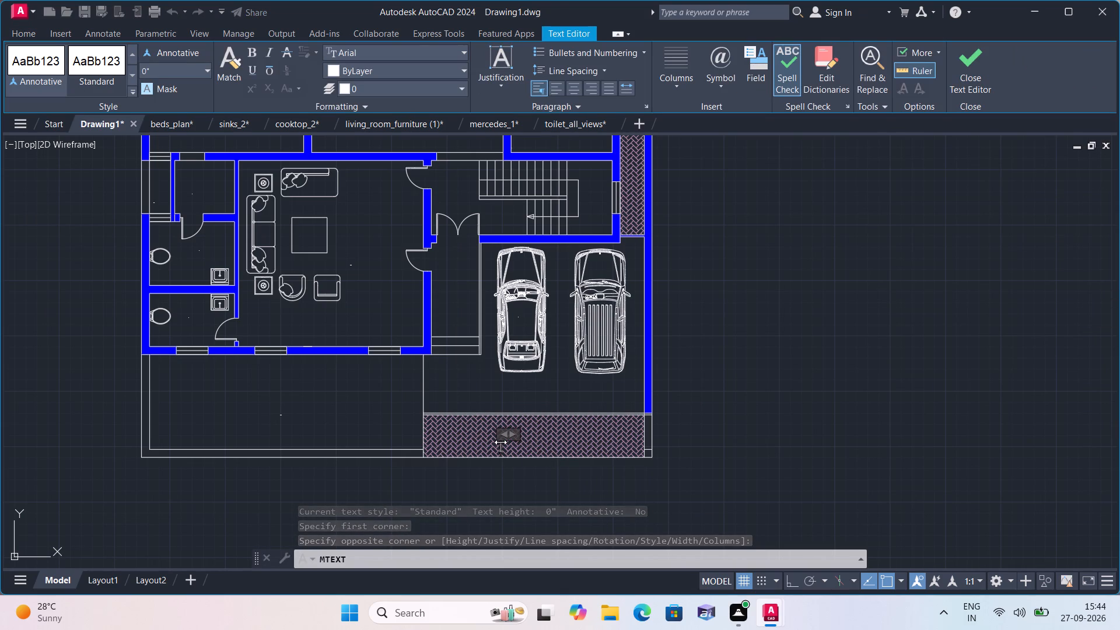
pyautogui.press('d')
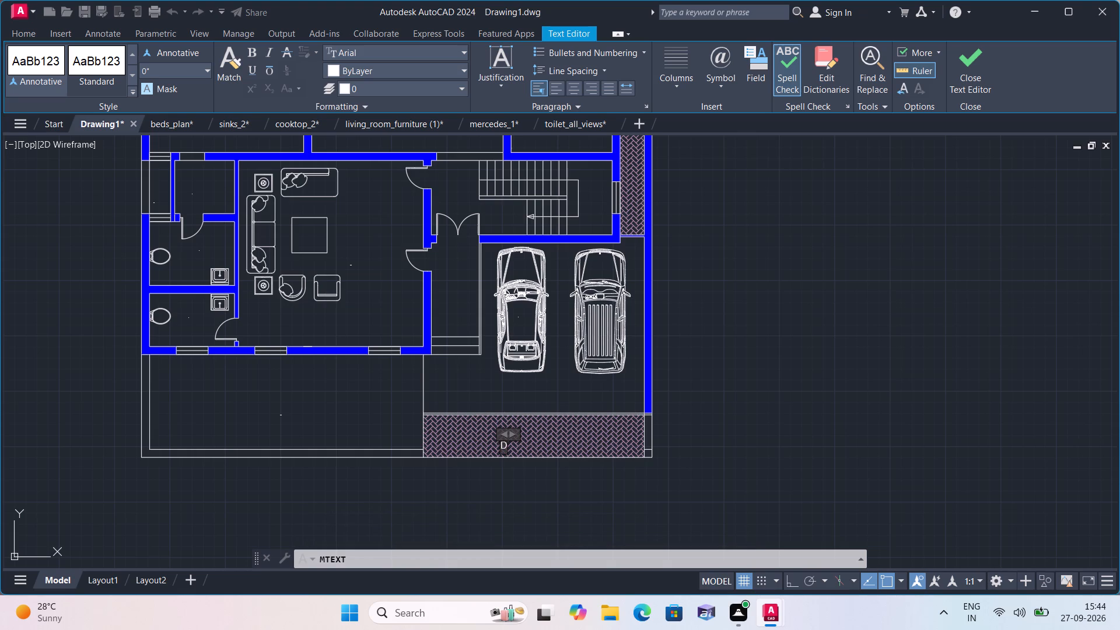
pyautogui.write('RIVE WAY')
pyautogui.press('Return')
pyautogui.press('BackSpace')
pyautogui.press('space')
pyautogui.write('4\'-0"')
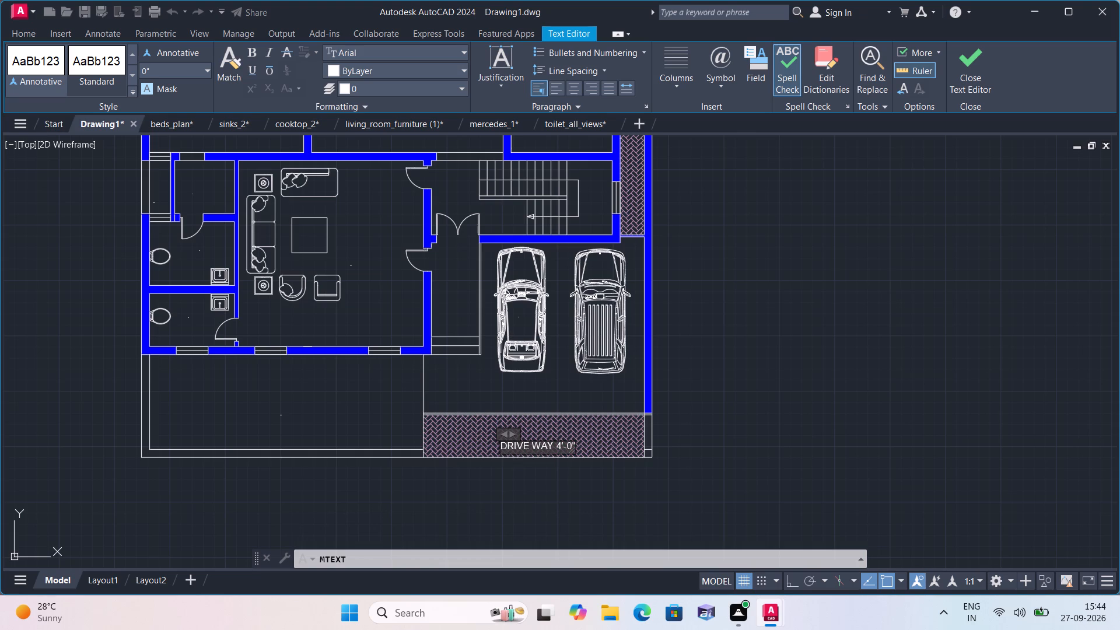
pyautogui.write('WIDE')
pyautogui.click(533, 465)
# Add a multiline text label reading M.GATE at the outer edge of the paved driveway strip.
pyautogui.press('space')
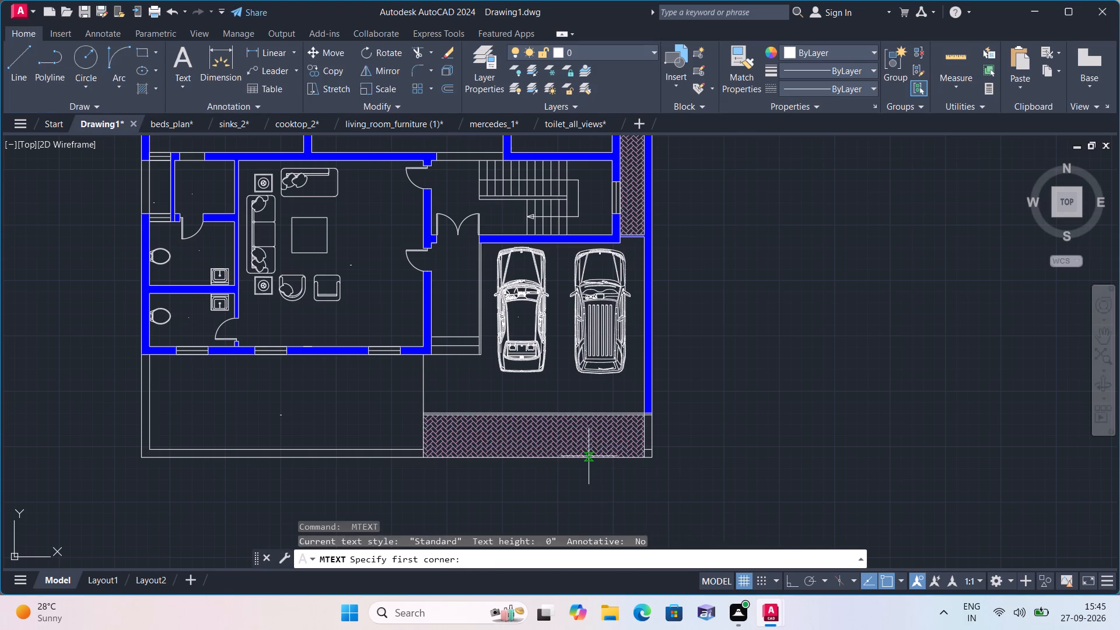
pyautogui.tripleClick(589, 456)
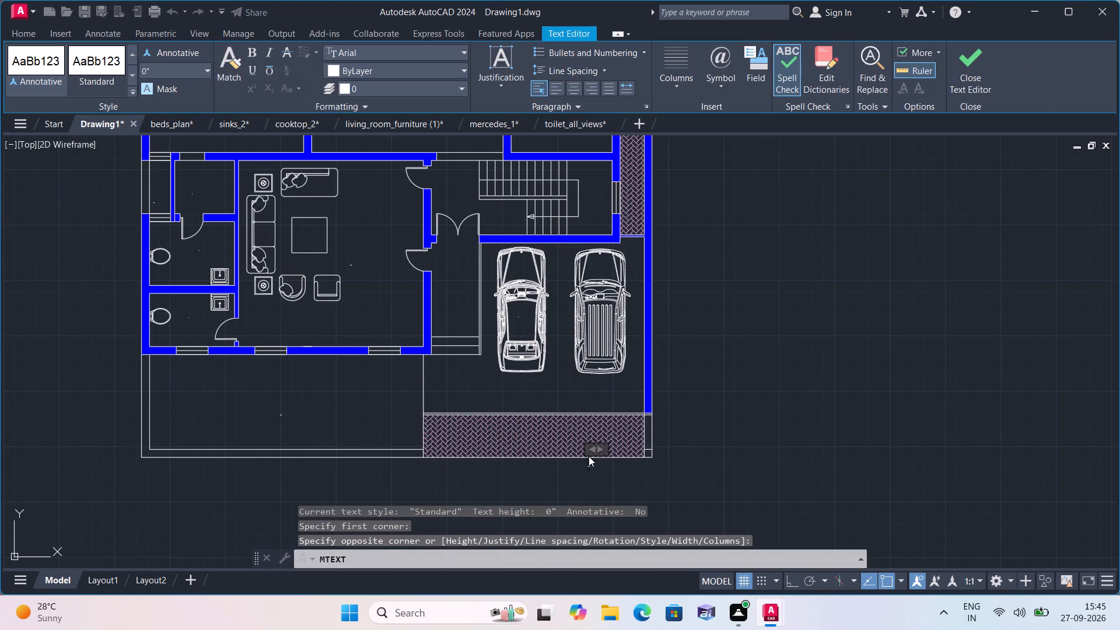
pyautogui.write('M.GATE')
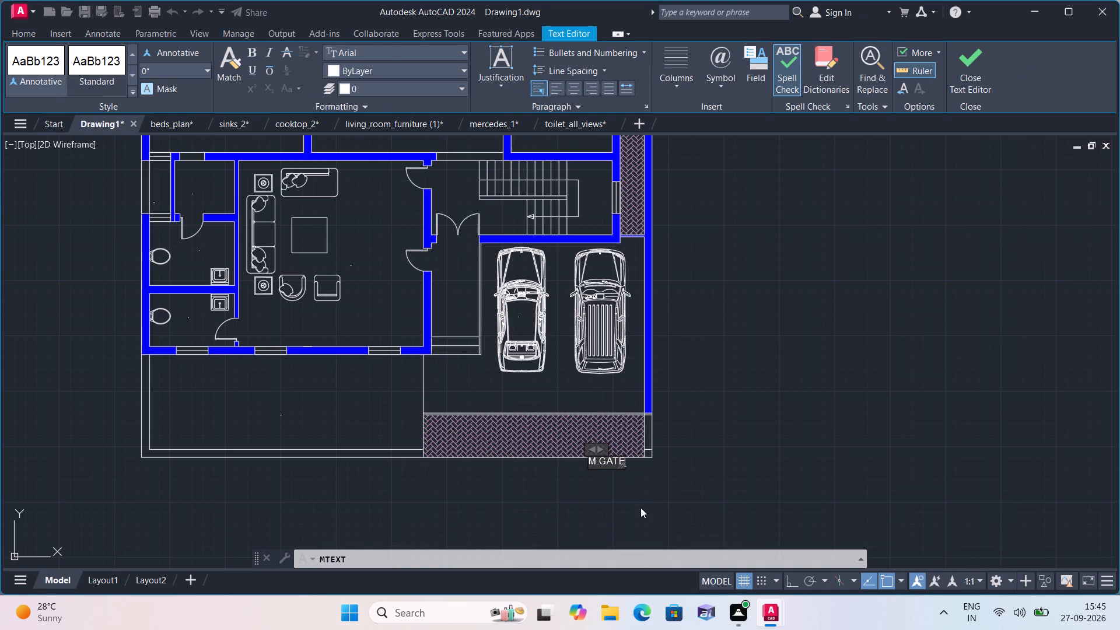
pyautogui.click(642, 511)
# Add a multiline text label reading STAIR HALL, with 7'-0"WIDE on a second line, beside the stair's direction arrowhead.
pyautogui.scroll(-1, 603, 495)
pyautogui.scroll(3, 603, 495)
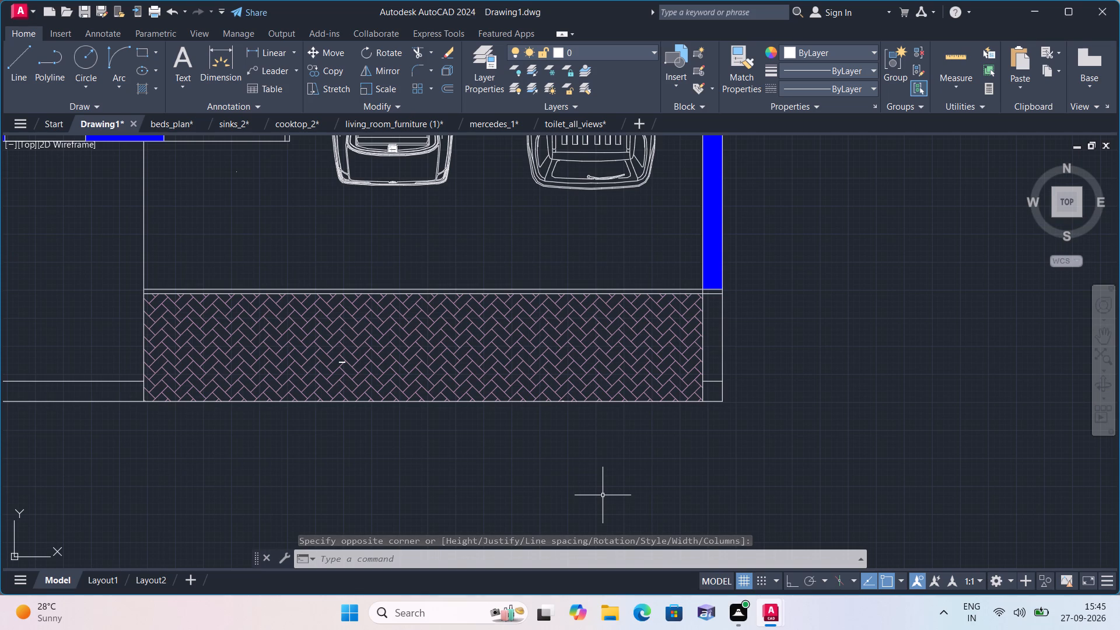
pyautogui.moveTo(603, 495); pyautogui.dragTo(535, 566, button='middle')
pyautogui.scroll(-1, 433, 440)
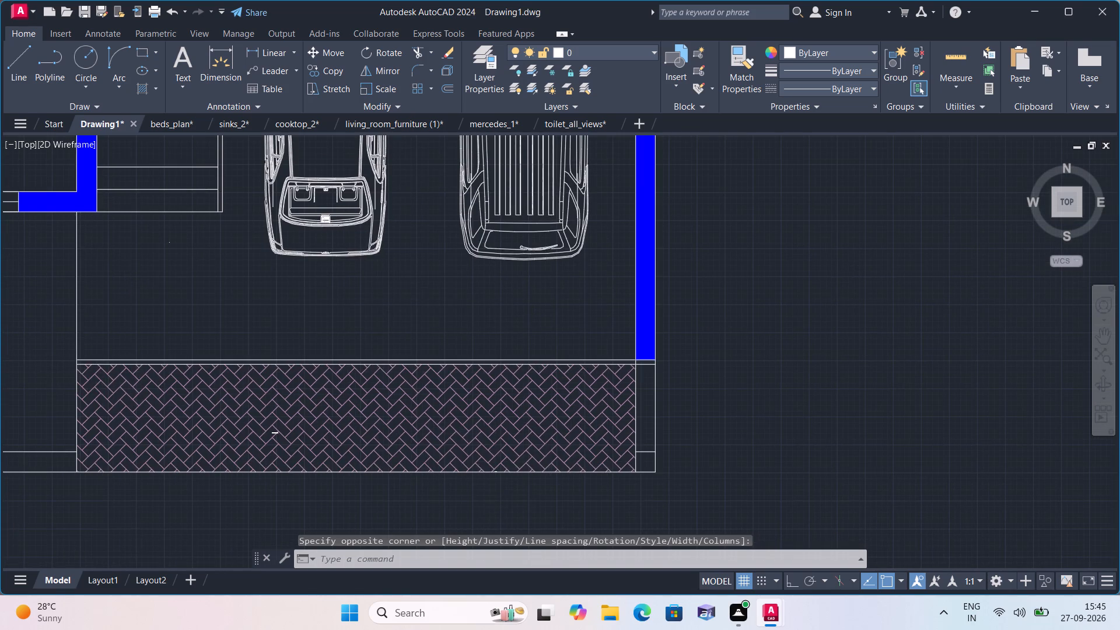
pyautogui.moveTo(425, 385); pyautogui.dragTo(522, 563, button='middle')
pyautogui.scroll(-1, 531, 576)
pyautogui.moveTo(465, 475); pyautogui.dragTo(538, 629, button='middle')
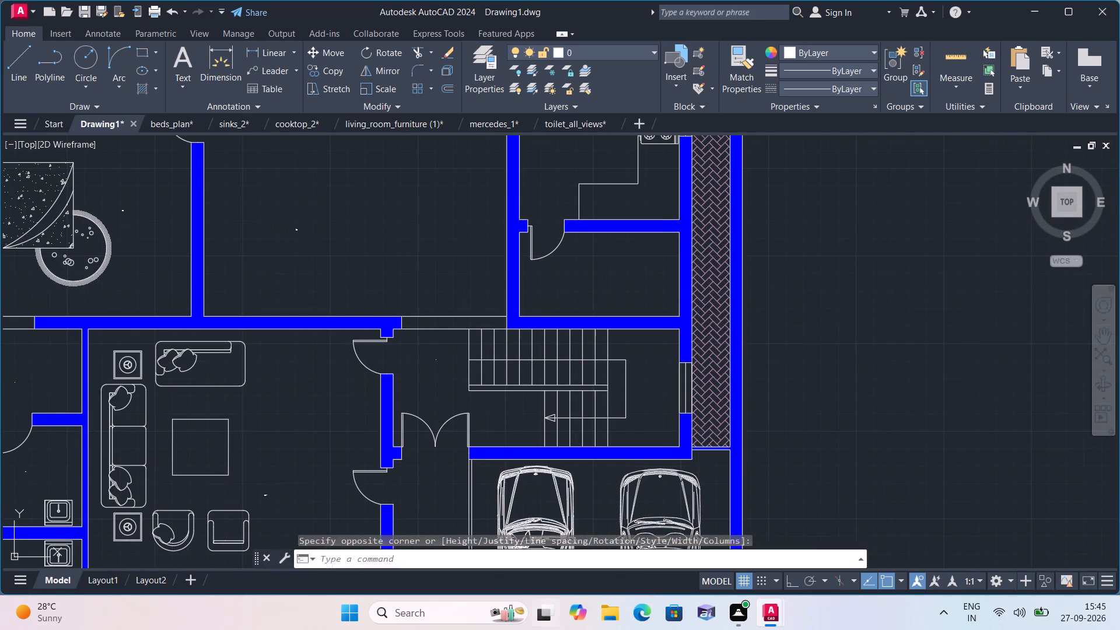
pyautogui.scroll(2, 527, 420)
pyautogui.press('space')
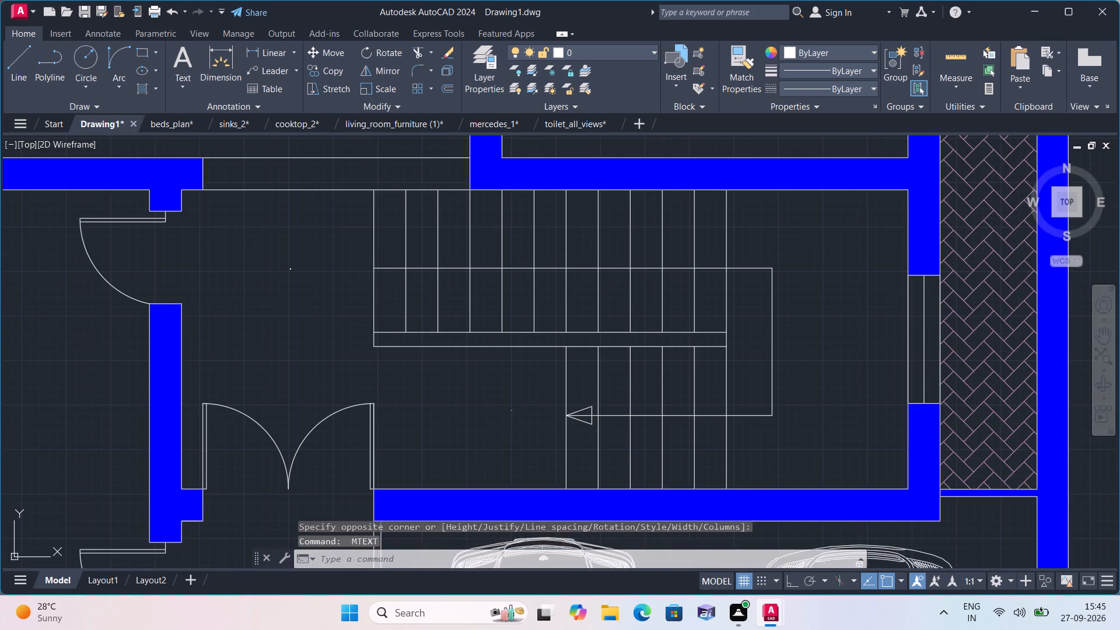
pyautogui.tripleClick(489, 411)
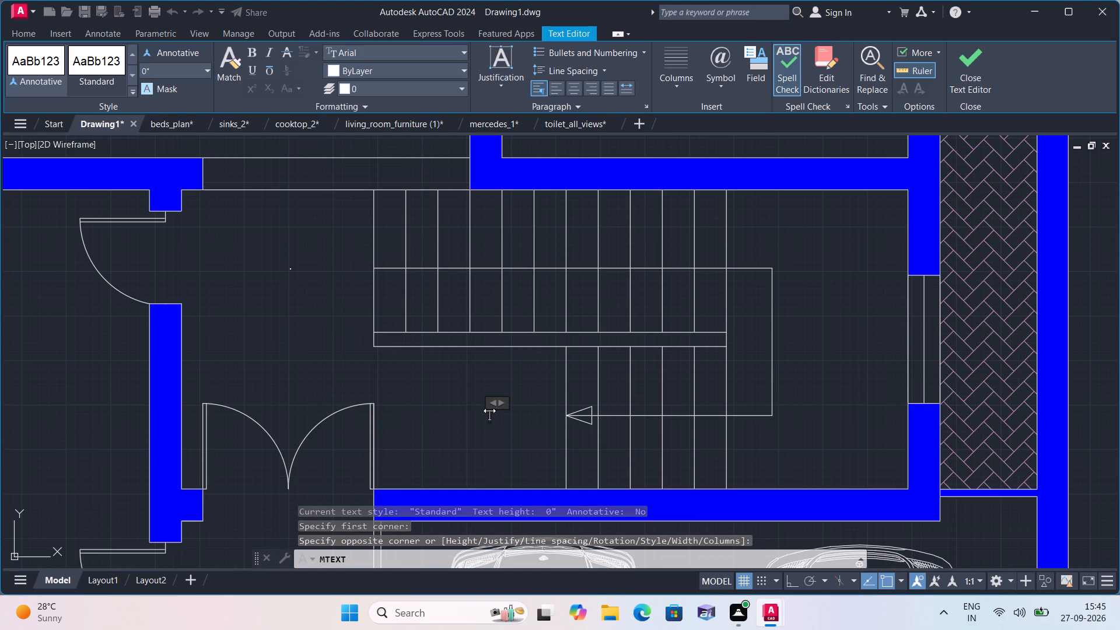
pyautogui.write('STAIR')
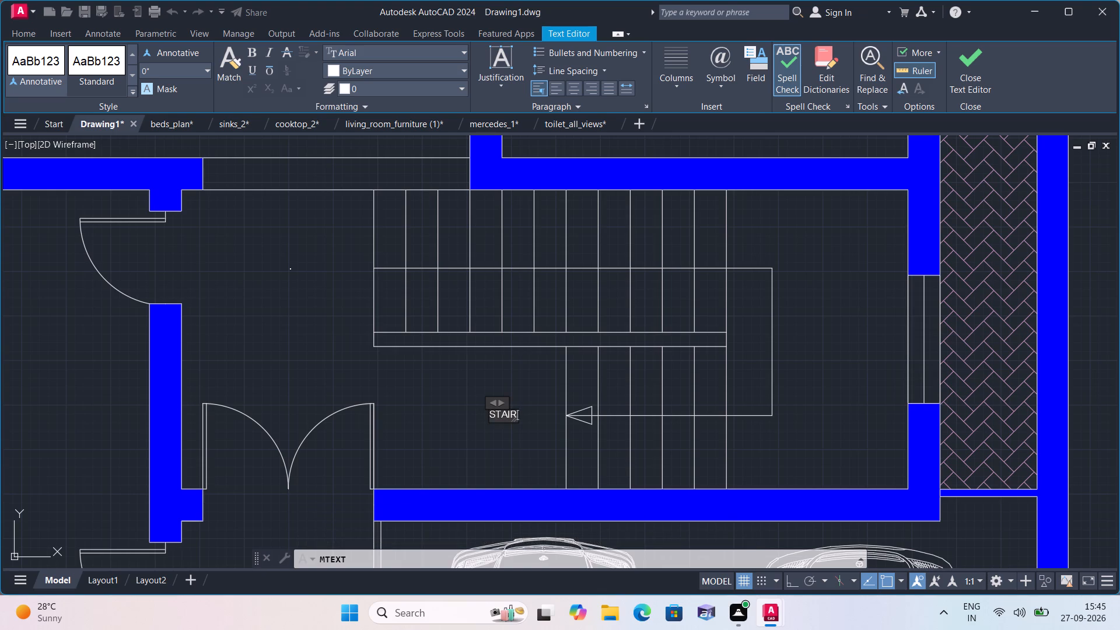
pyautogui.press('space')
pyautogui.write('HA')
pyautogui.press('l')
pyautogui.press('l')
pyautogui.press('Return')
pyautogui.write("7'-")
pyautogui.write('0"')
pyautogui.write('WIDE')
pyautogui.click(504, 446)
# Add a multiline text label reading BATH, with AS PER SITE on a second line, between the stair landing and the window.
pyautogui.moveTo(500, 445); pyautogui.dragTo(426, 446, button='middle')
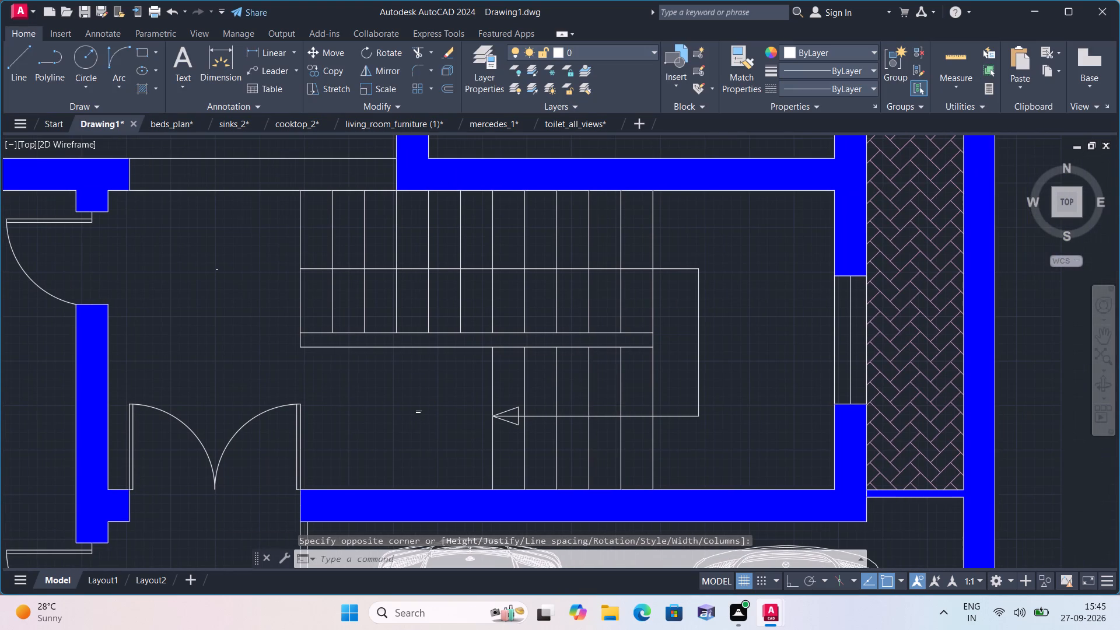
pyautogui.press('space')
pyautogui.tripleClick(747, 335)
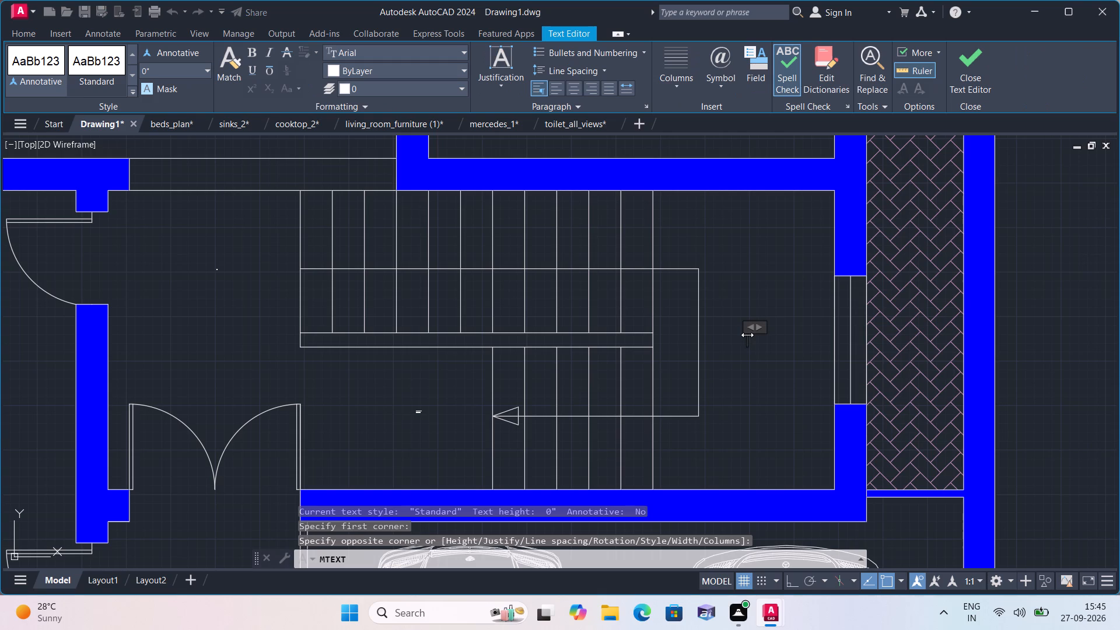
pyautogui.scroll(1, 747, 335)
pyautogui.scroll(-2, 747, 335)
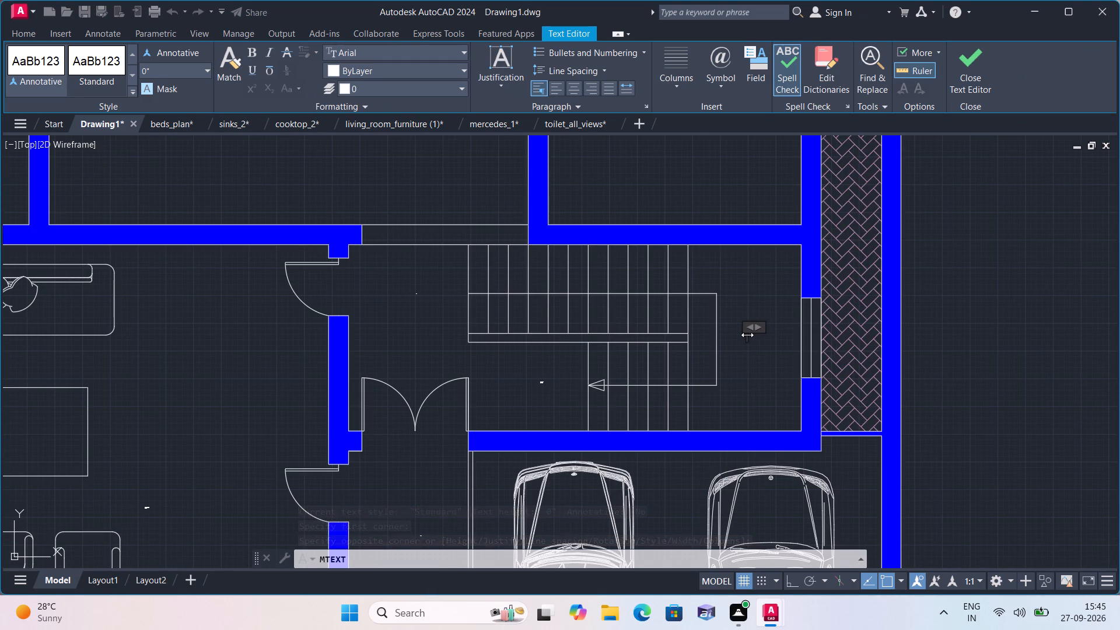
pyautogui.scroll(1, 747, 335)
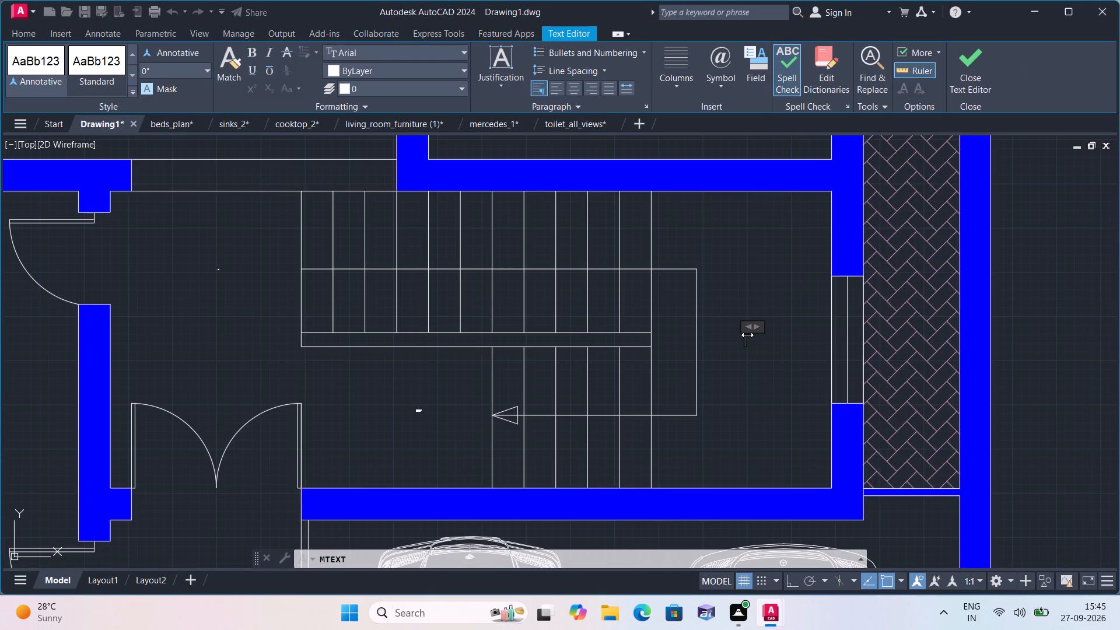
pyautogui.write('BATH')
pyautogui.press('Return')
pyautogui.write('AS PER')
pyautogui.press('space')
pyautogui.write('SIT')
pyautogui.press('e')
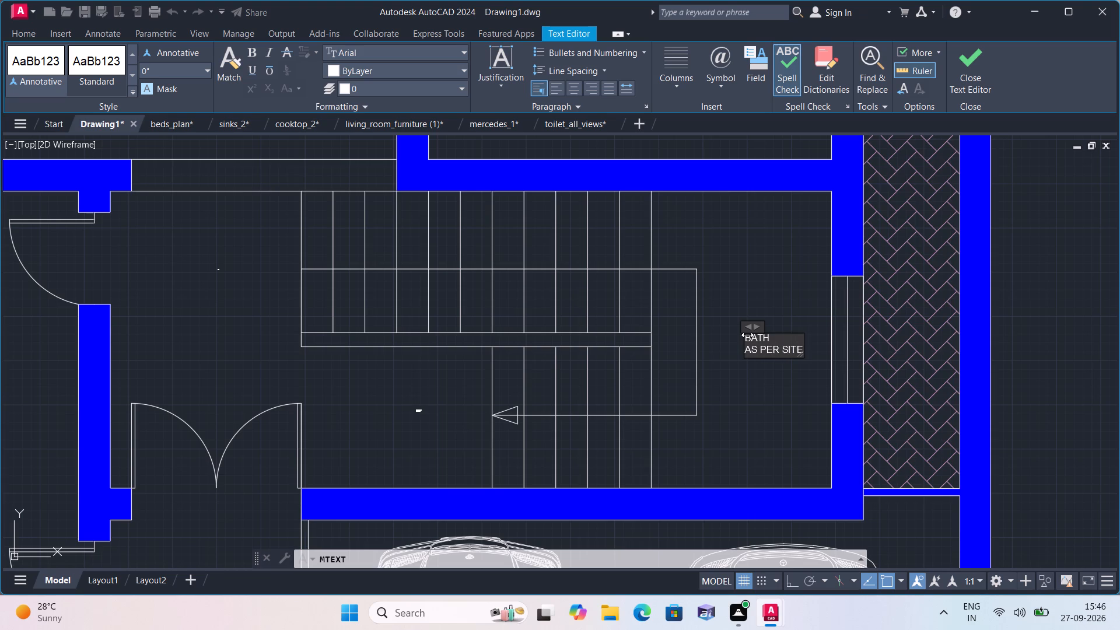
pyautogui.click(780, 415)
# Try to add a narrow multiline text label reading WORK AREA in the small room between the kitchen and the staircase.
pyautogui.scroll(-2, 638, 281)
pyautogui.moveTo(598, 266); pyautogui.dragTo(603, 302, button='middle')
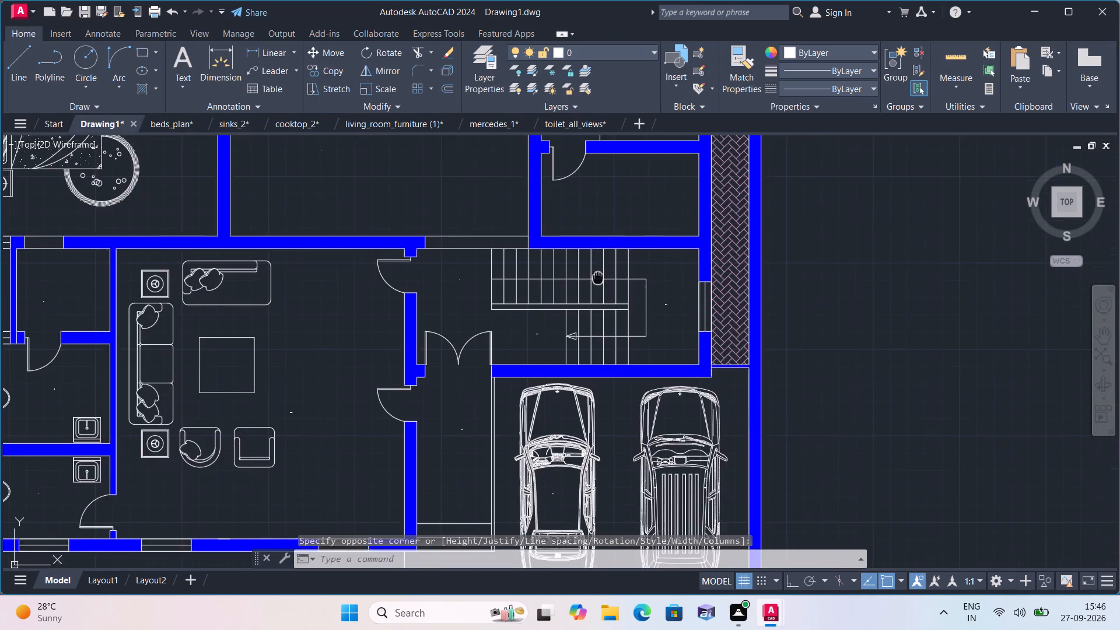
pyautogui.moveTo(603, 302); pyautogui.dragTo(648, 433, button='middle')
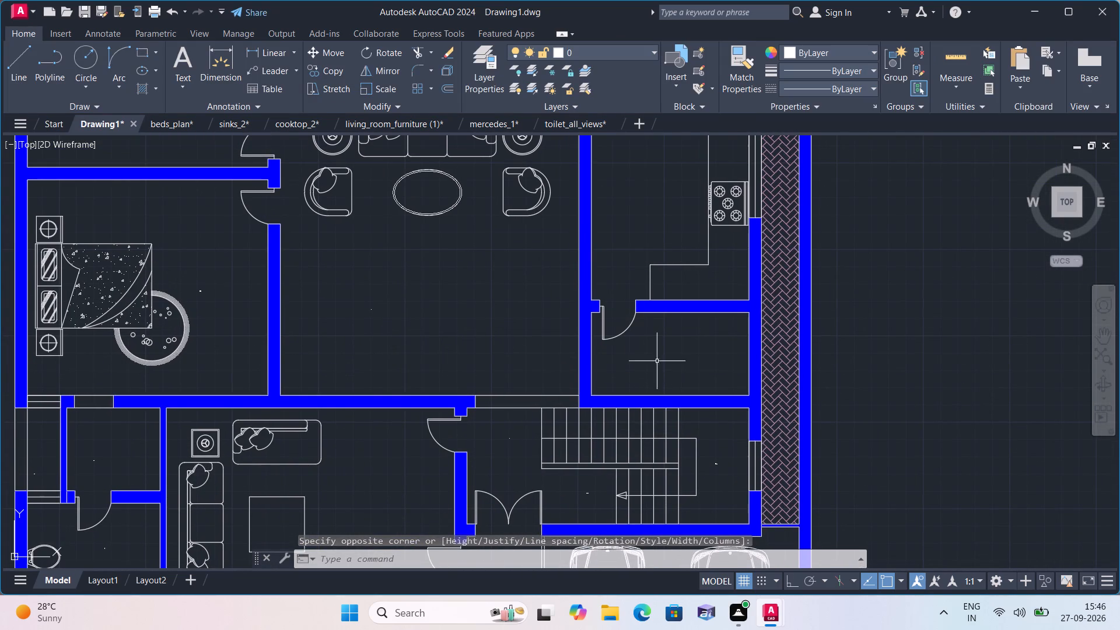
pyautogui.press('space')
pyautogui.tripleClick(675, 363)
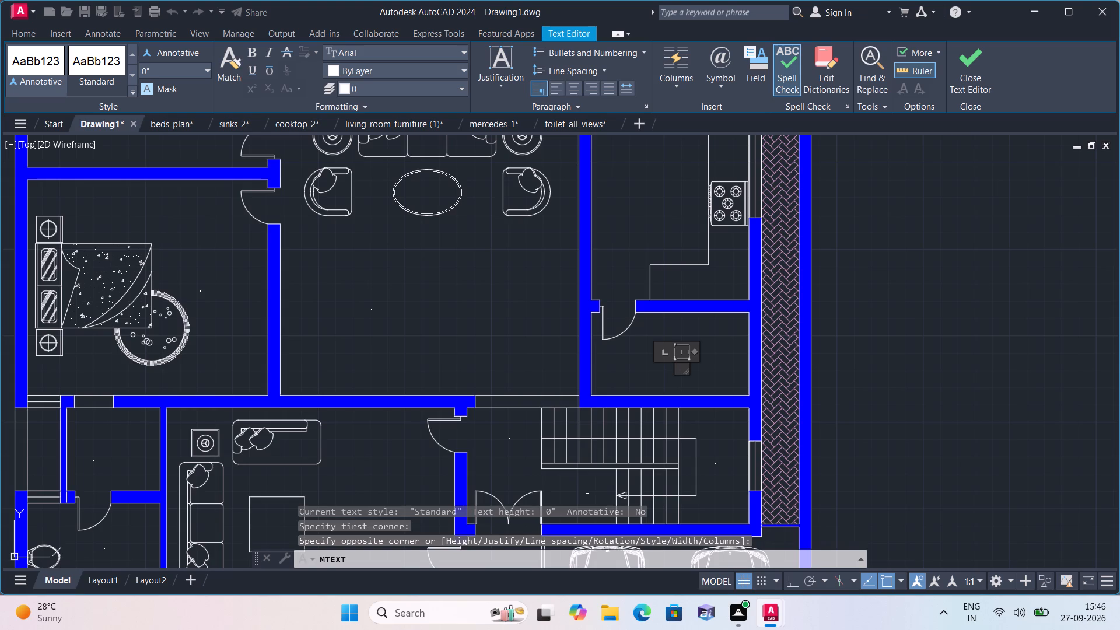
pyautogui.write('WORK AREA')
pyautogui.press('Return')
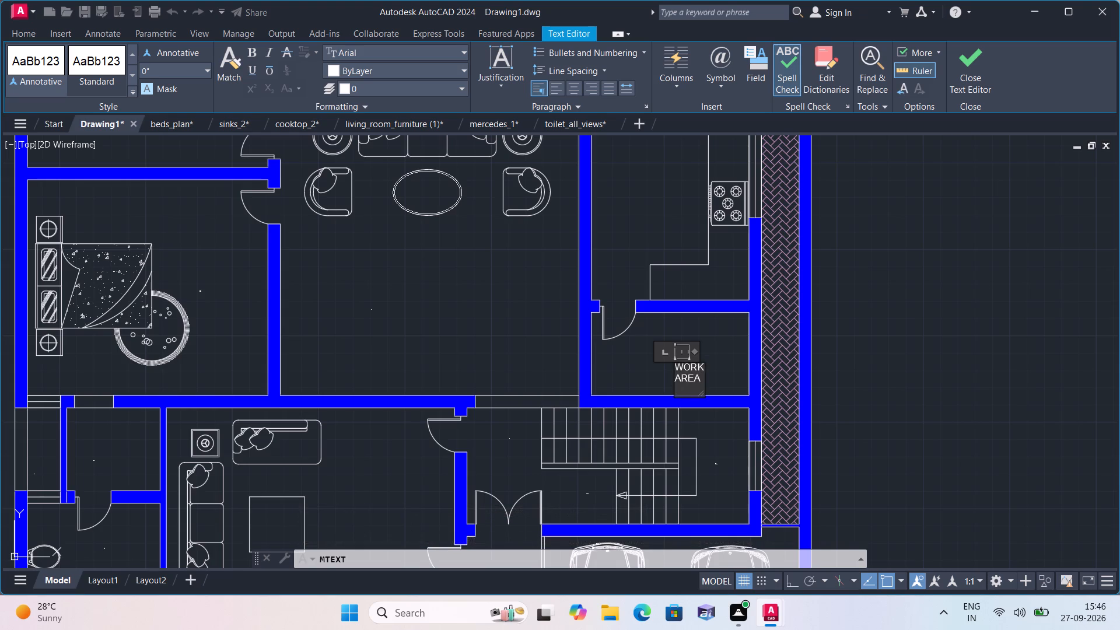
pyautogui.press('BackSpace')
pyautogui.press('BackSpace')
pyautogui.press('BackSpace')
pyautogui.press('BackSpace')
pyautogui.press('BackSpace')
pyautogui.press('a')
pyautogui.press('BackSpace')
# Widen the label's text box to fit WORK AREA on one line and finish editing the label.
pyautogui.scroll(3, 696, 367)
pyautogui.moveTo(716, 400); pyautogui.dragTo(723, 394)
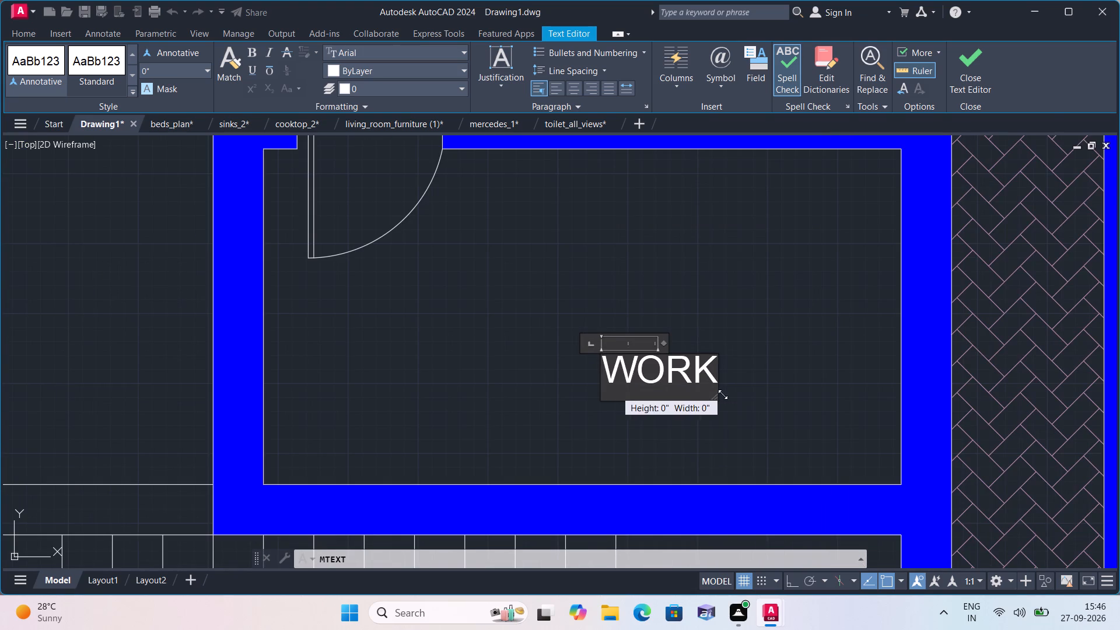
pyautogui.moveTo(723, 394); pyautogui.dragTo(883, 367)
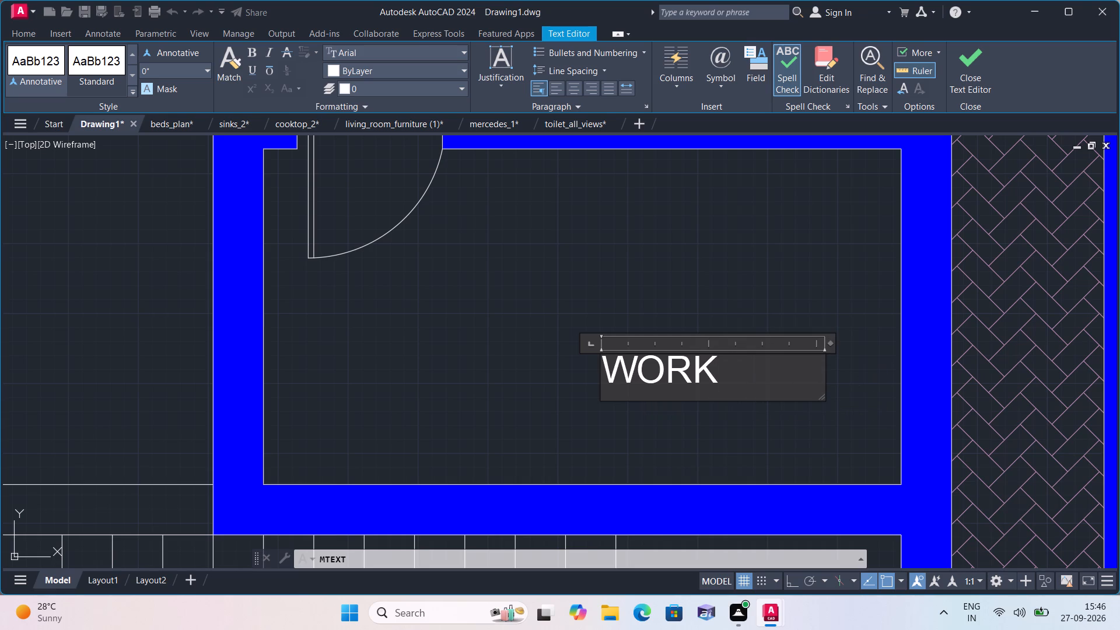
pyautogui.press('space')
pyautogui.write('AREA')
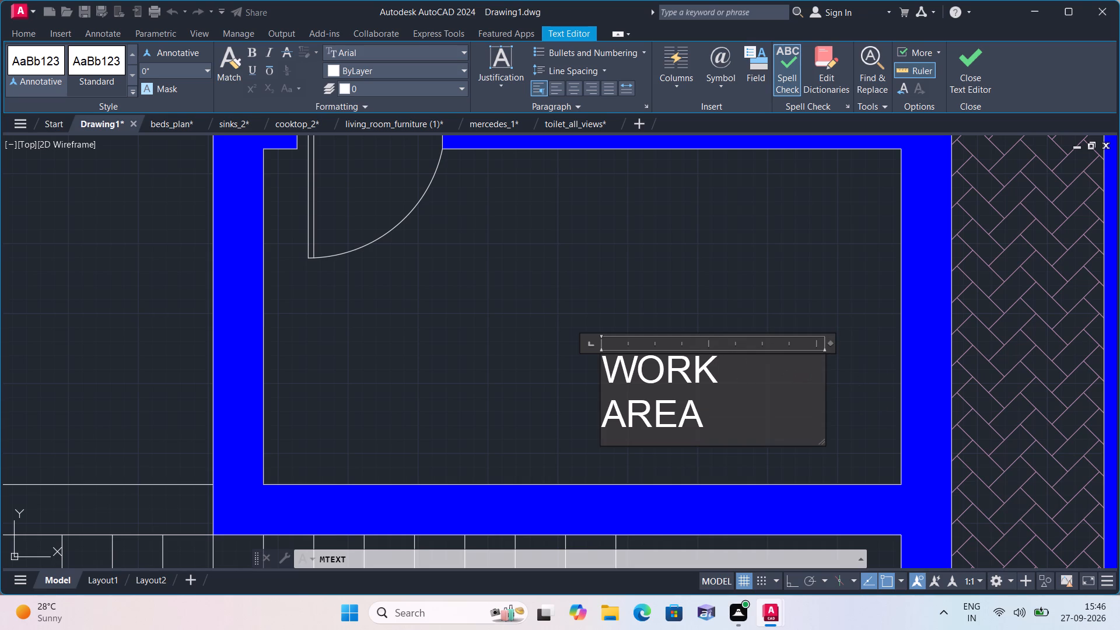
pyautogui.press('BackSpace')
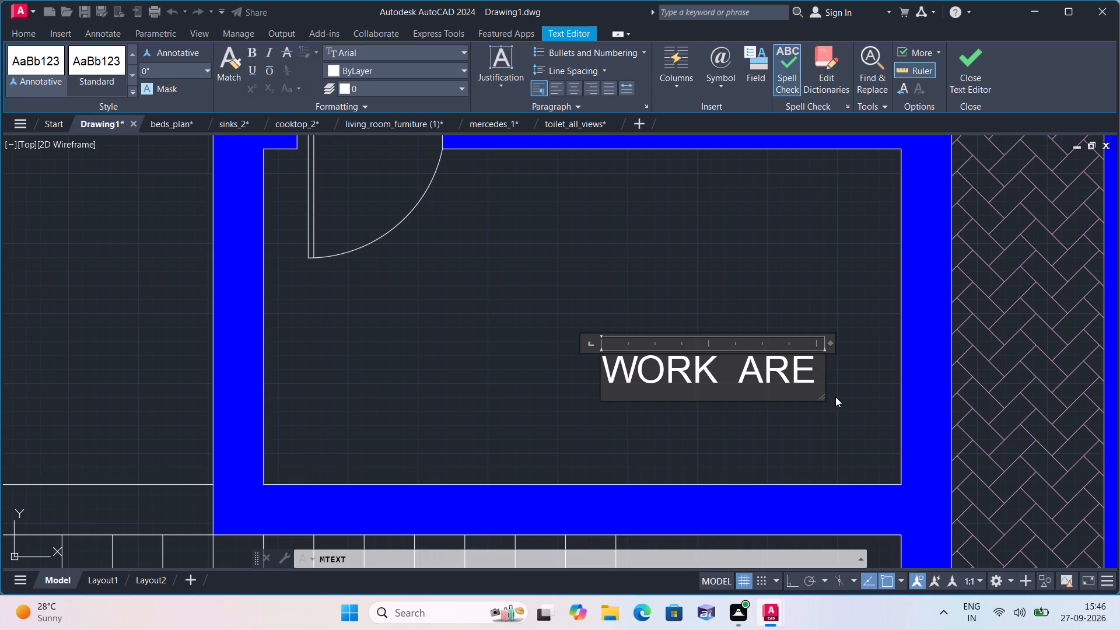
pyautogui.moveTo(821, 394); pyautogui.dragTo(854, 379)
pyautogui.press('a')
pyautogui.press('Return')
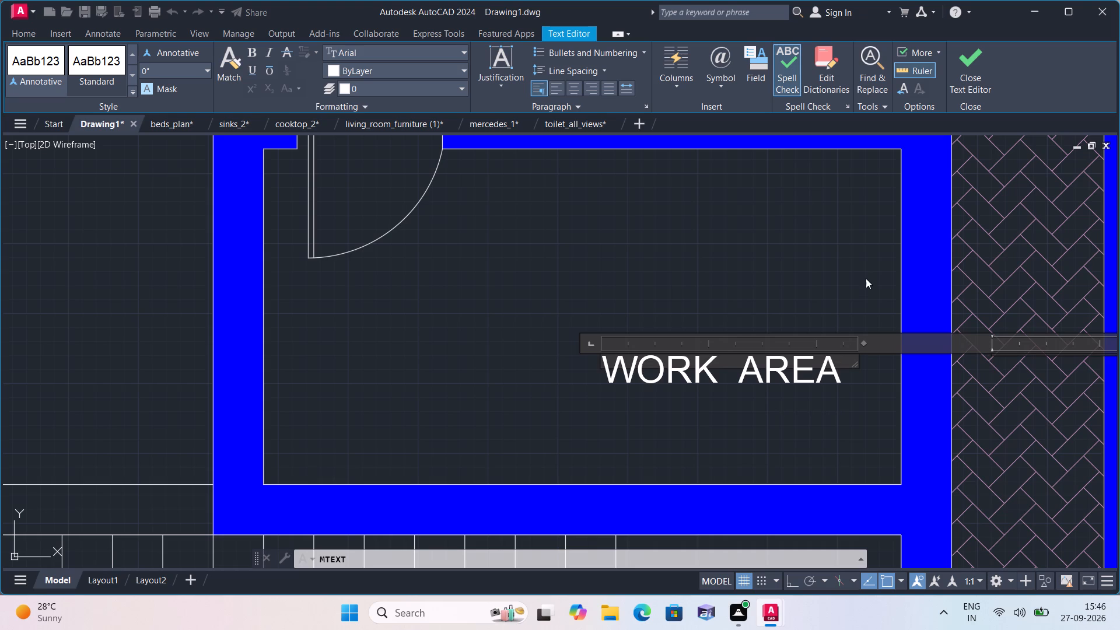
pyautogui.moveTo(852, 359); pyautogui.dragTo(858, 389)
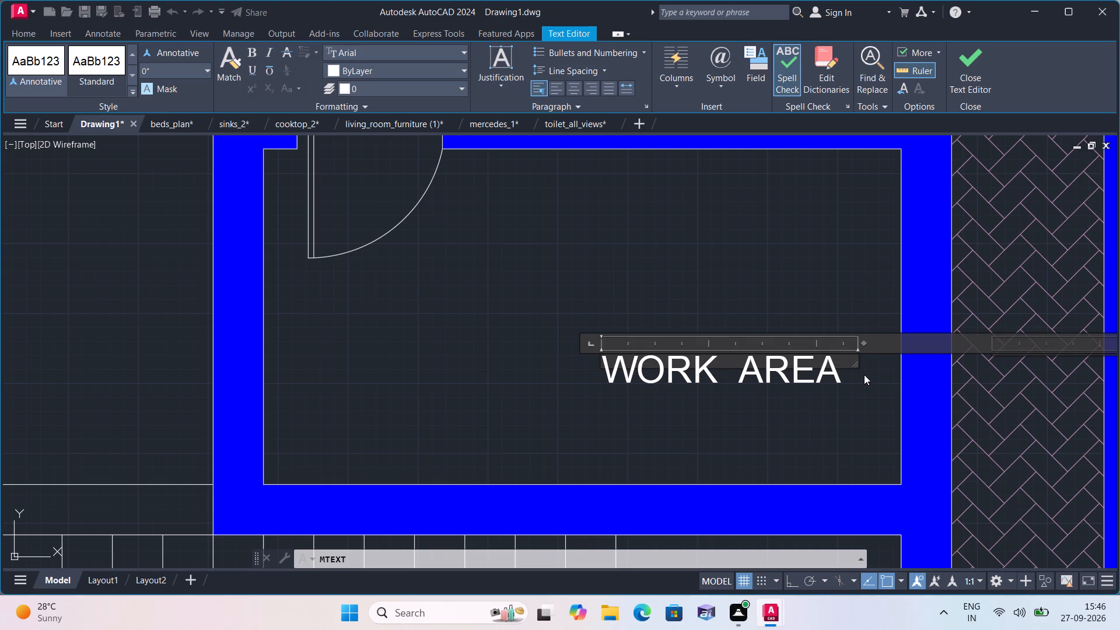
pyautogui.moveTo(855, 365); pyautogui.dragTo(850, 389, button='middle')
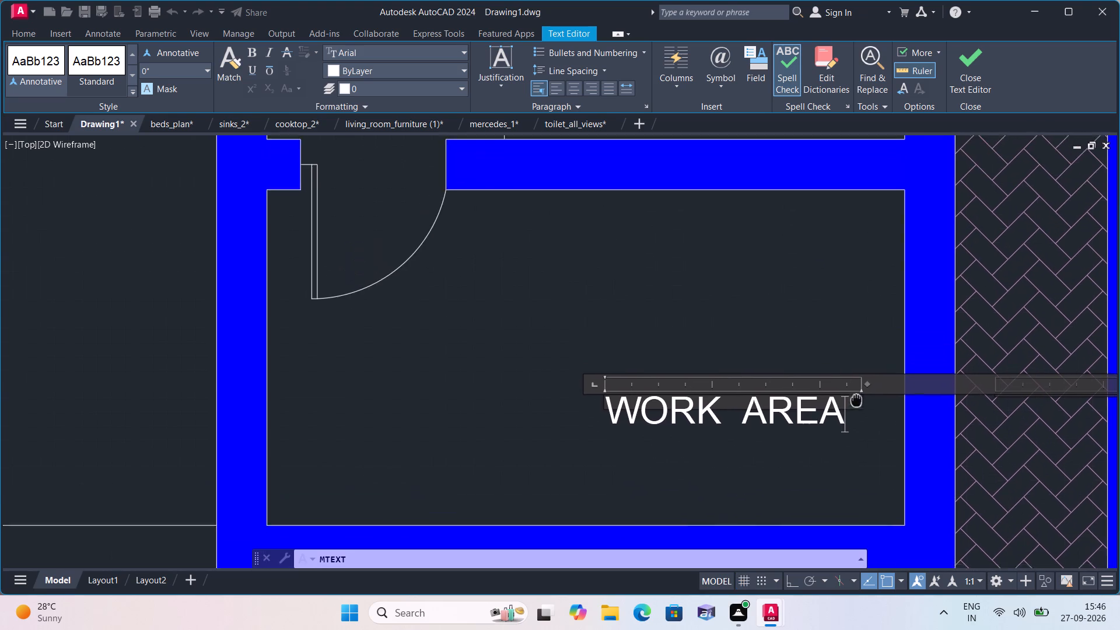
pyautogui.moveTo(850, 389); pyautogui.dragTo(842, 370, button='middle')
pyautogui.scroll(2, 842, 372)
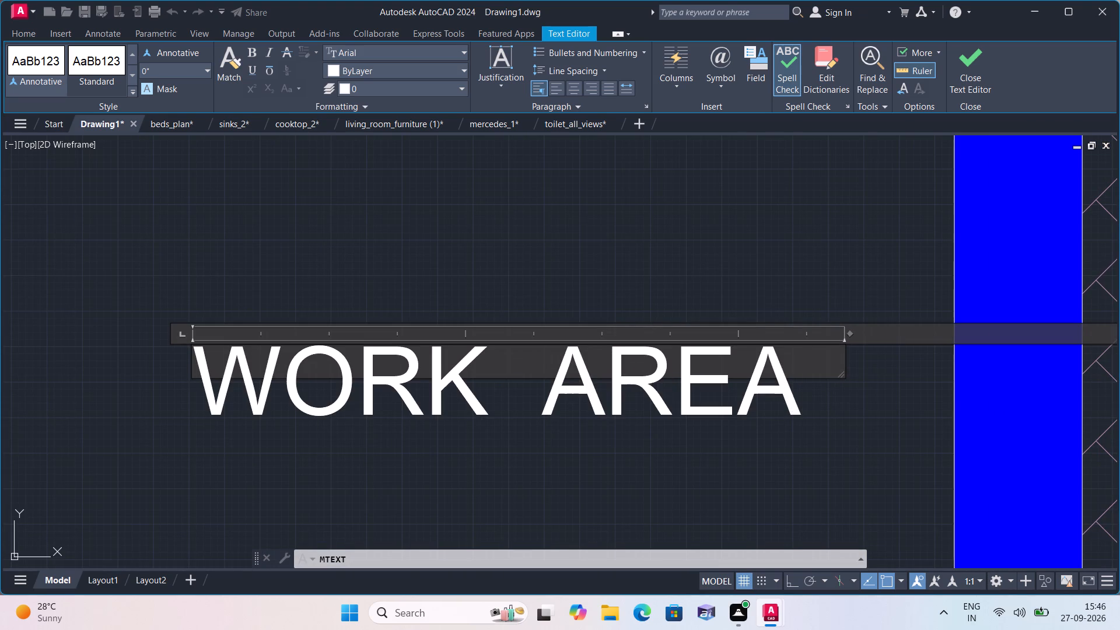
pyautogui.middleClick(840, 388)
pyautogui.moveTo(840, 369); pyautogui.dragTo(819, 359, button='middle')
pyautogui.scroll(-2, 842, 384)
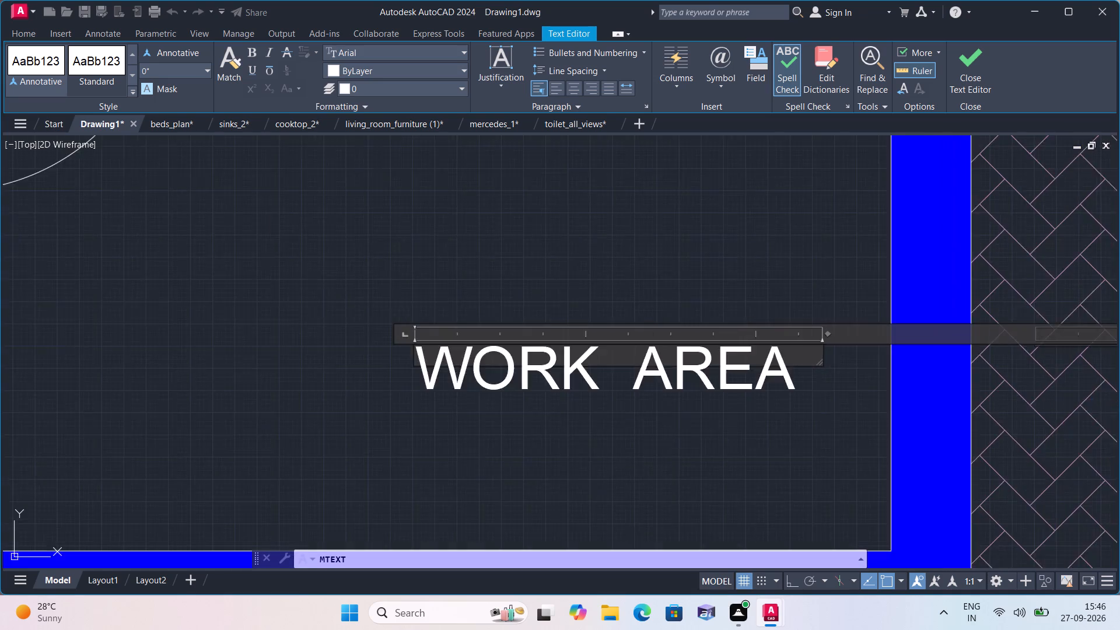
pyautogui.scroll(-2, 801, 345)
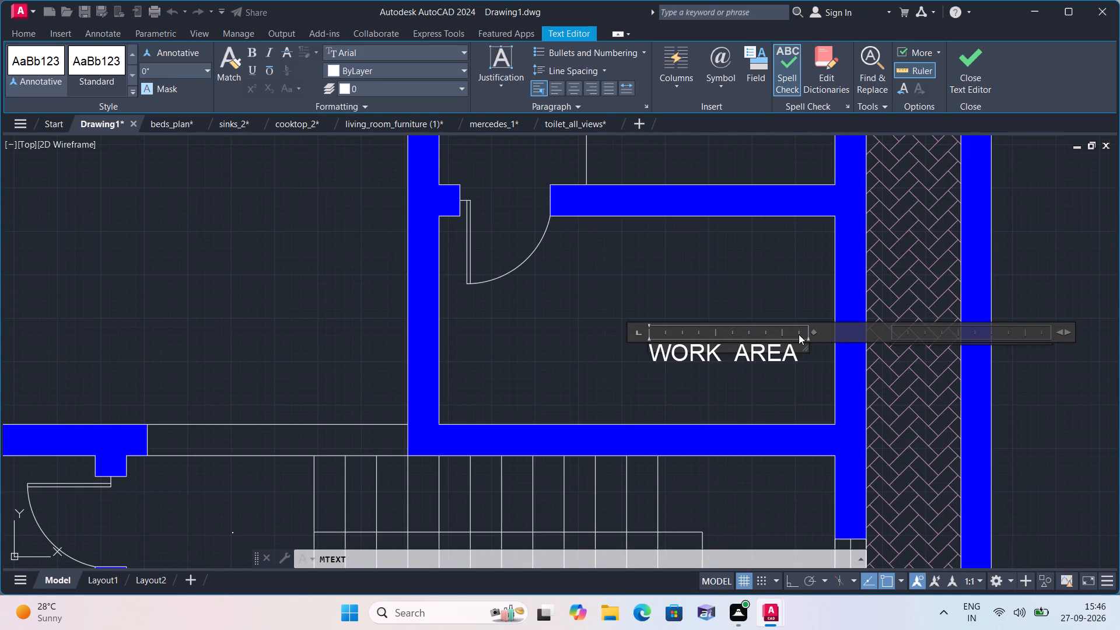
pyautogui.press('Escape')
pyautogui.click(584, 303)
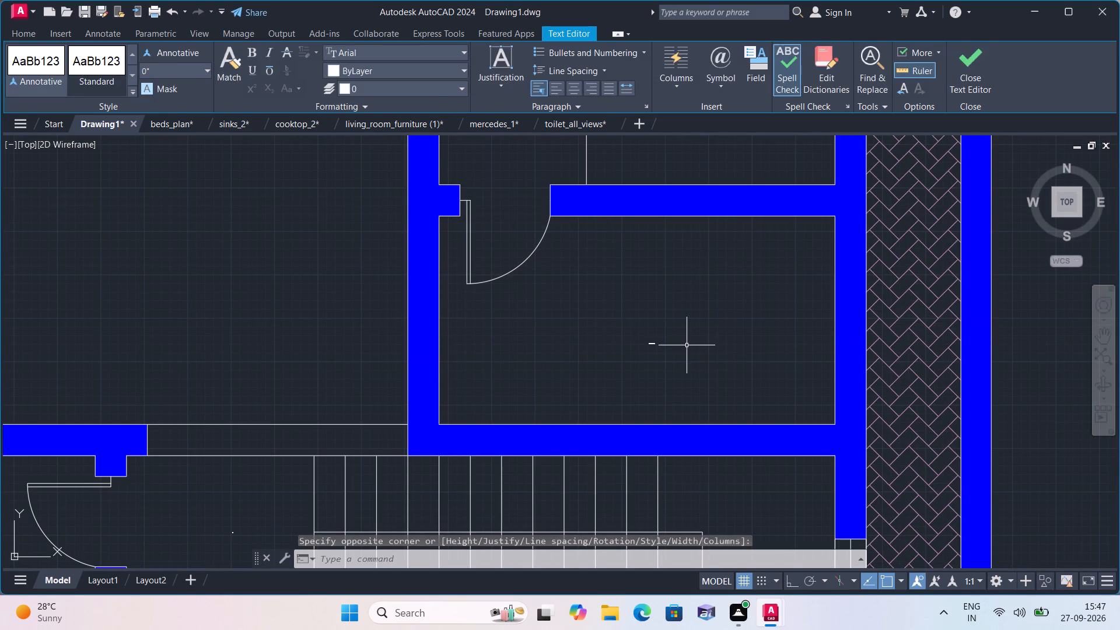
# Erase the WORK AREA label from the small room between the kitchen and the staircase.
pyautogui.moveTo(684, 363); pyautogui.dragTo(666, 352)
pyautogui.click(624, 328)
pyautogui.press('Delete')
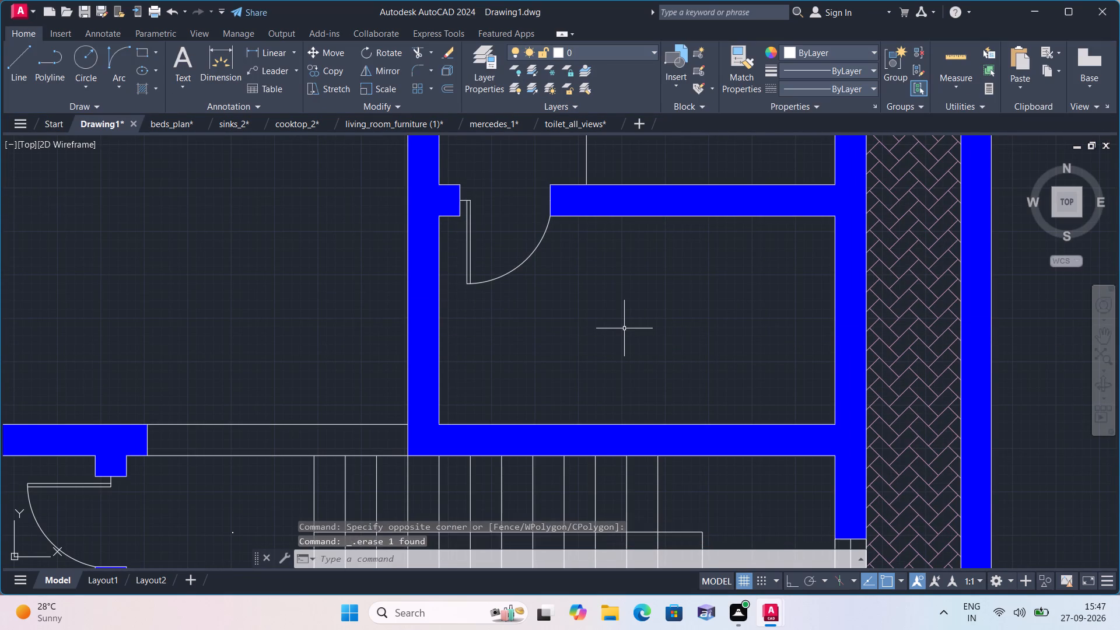
# Add a multiline text label reading WORK AREA, with 7'X5' on a second line, in the small room between kitchen and staircase.
pyautogui.scroll(-3, 624, 331)
pyautogui.write('MT')
pyautogui.press('space')
pyautogui.scroll(1, 624, 331)
pyautogui.tripleClick(623, 331)
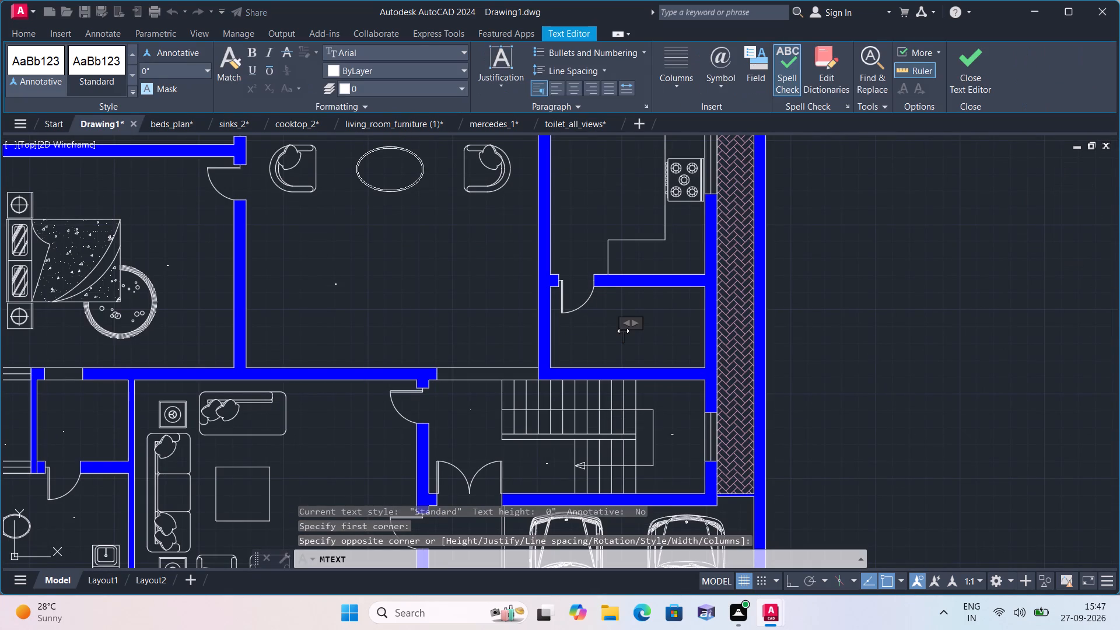
pyautogui.press('w')
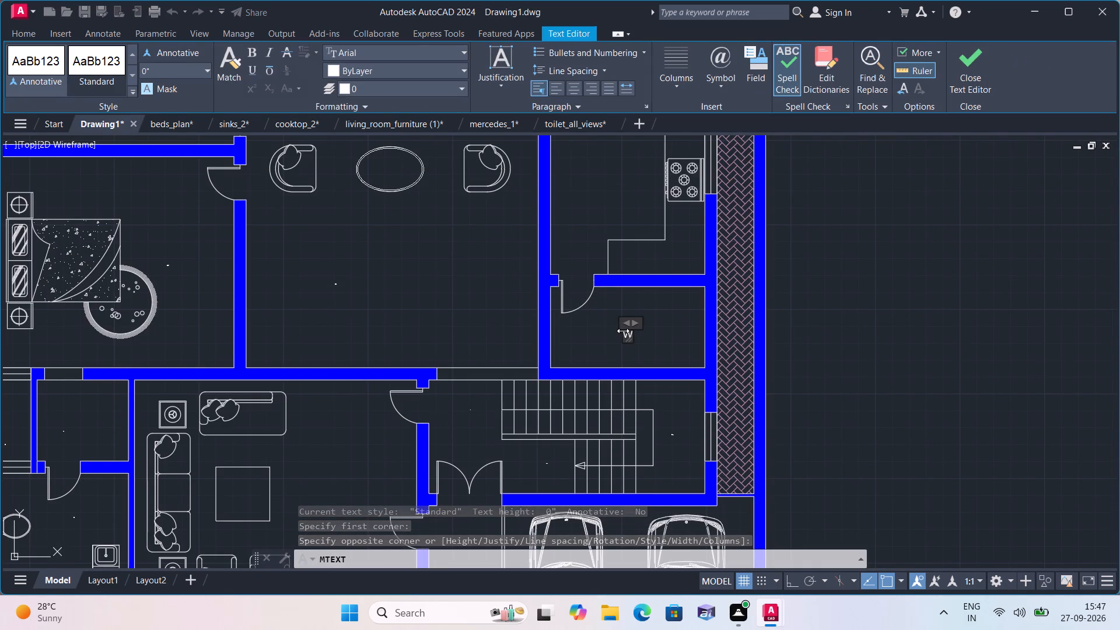
pyautogui.write('ORK')
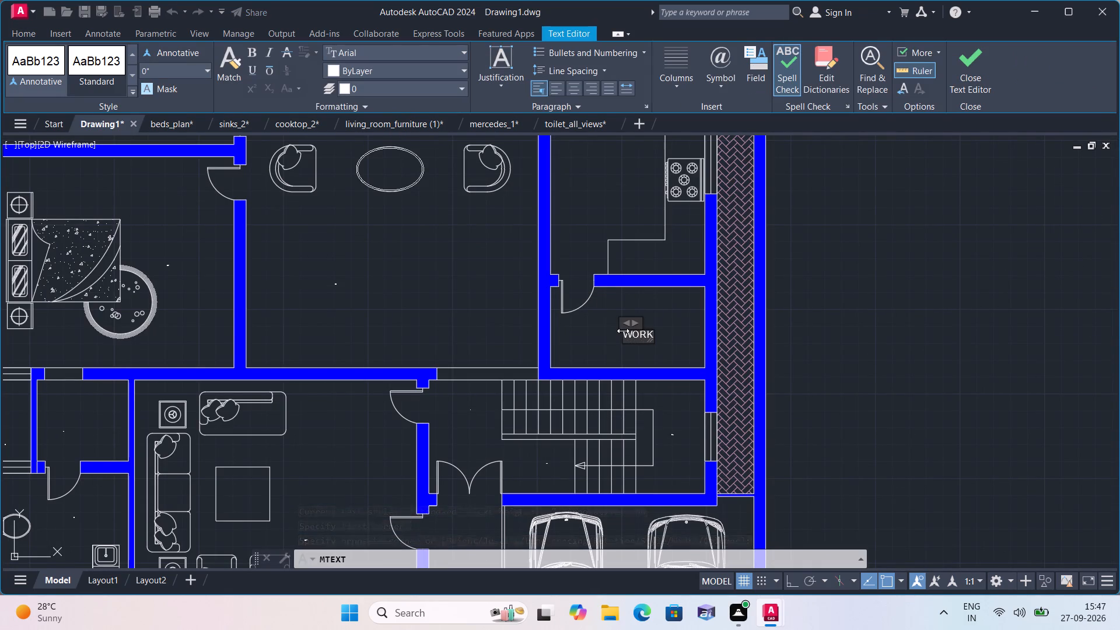
pyautogui.press('space')
pyautogui.press('a')
pyautogui.write('REA')
pyautogui.press('Return')
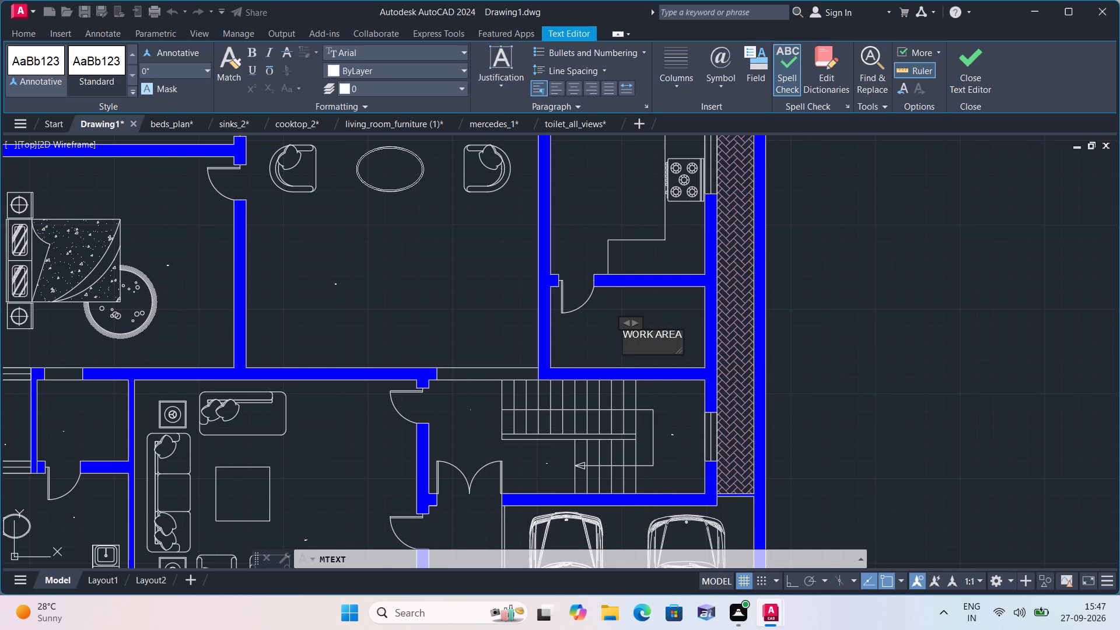
pyautogui.scroll(2, 623, 331)
pyautogui.scroll(-1, 623, 331)
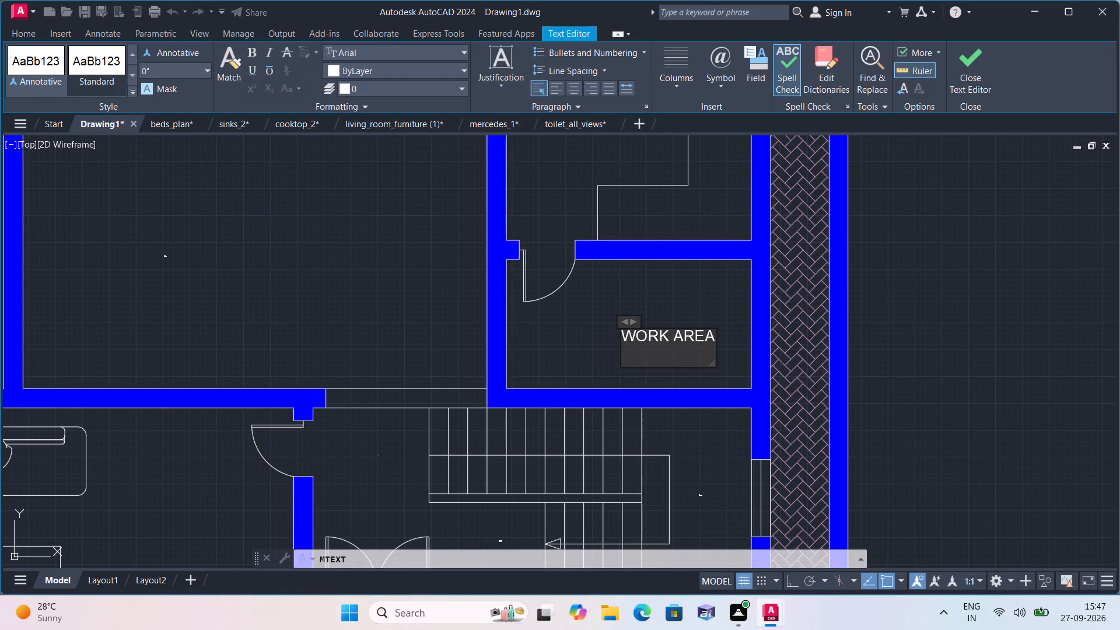
pyautogui.press('7')
pyautogui.press("'")
pyautogui.write("X5'")
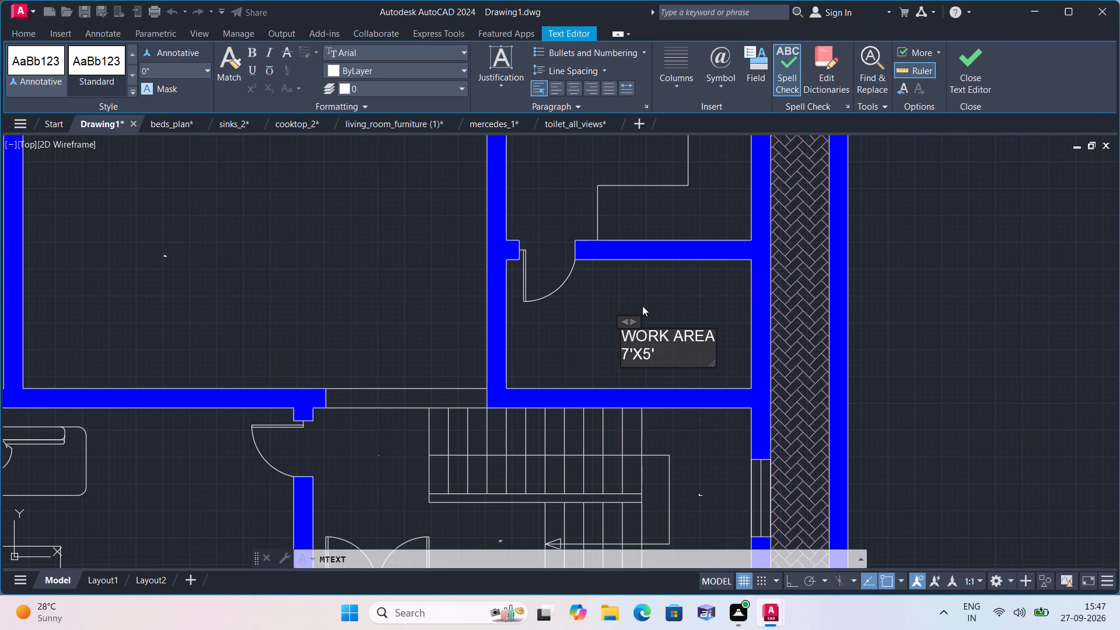
pyautogui.click(642, 306)
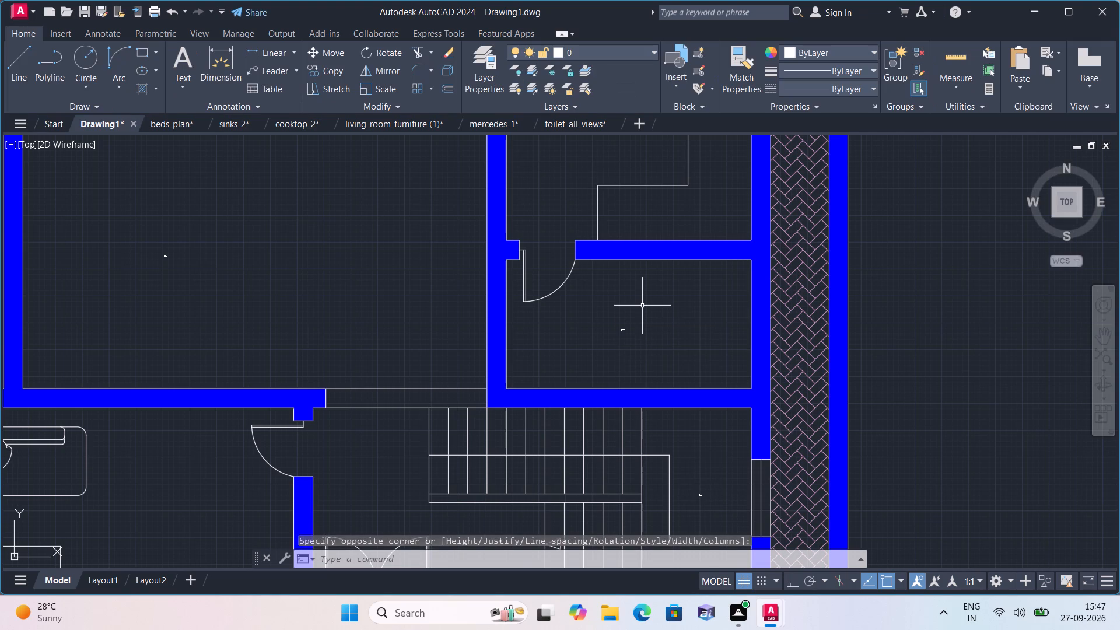
# Add a multiline text label reading KITCHEN, with 9'-6"X12' on a second line, in the kitchen beside the counter.
pyautogui.moveTo(629, 272); pyautogui.dragTo(629, 351, button='middle')
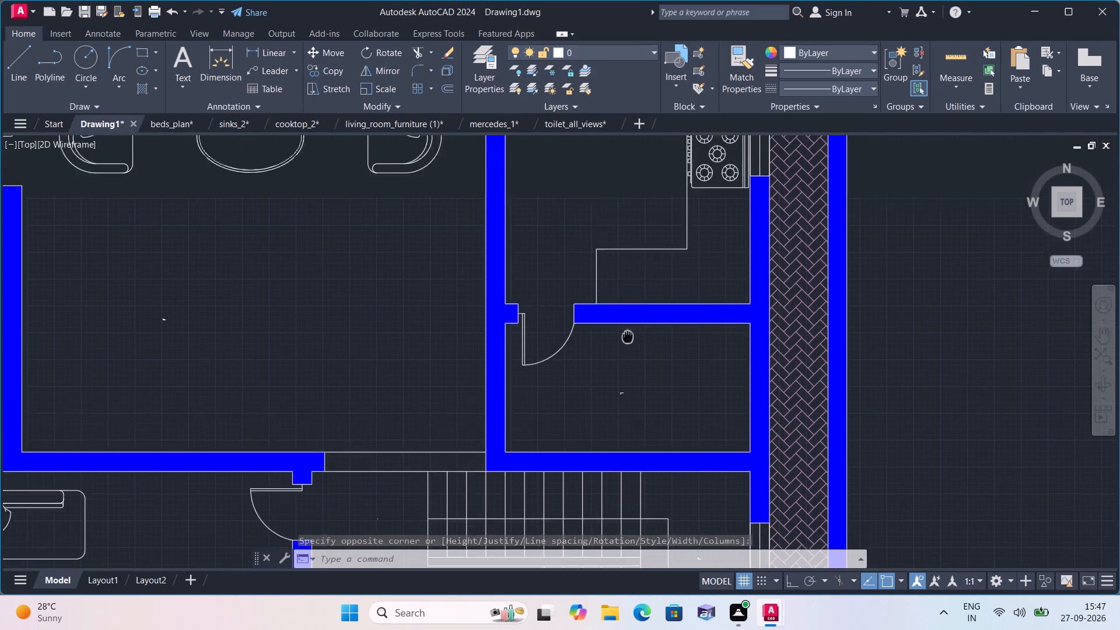
pyautogui.moveTo(629, 351); pyautogui.dragTo(643, 436, button='middle')
pyautogui.press('space')
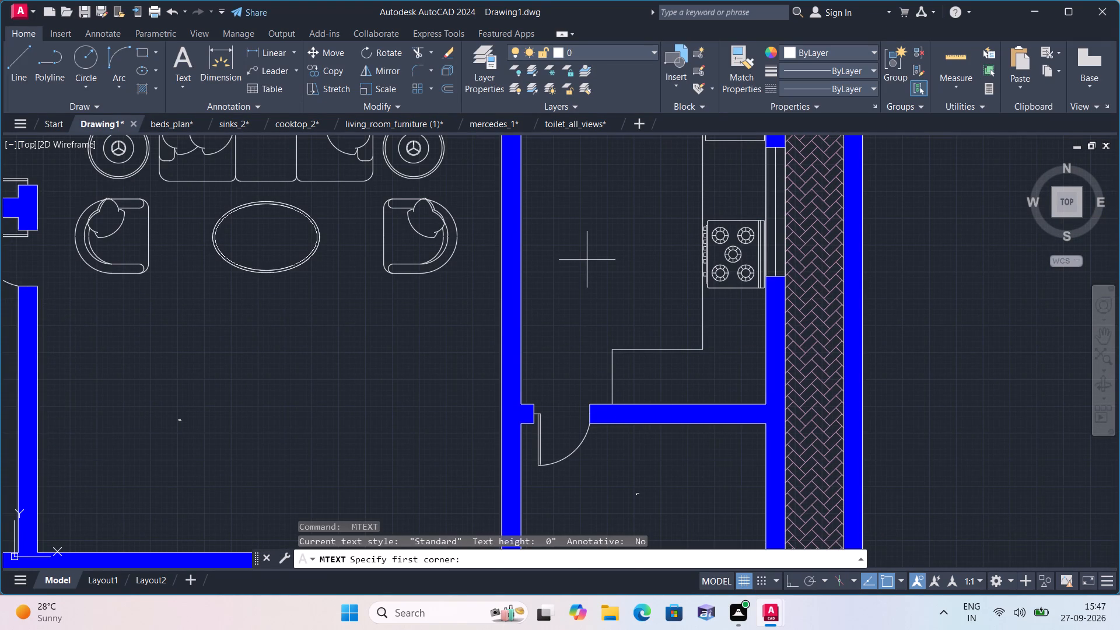
pyautogui.tripleClick(587, 256)
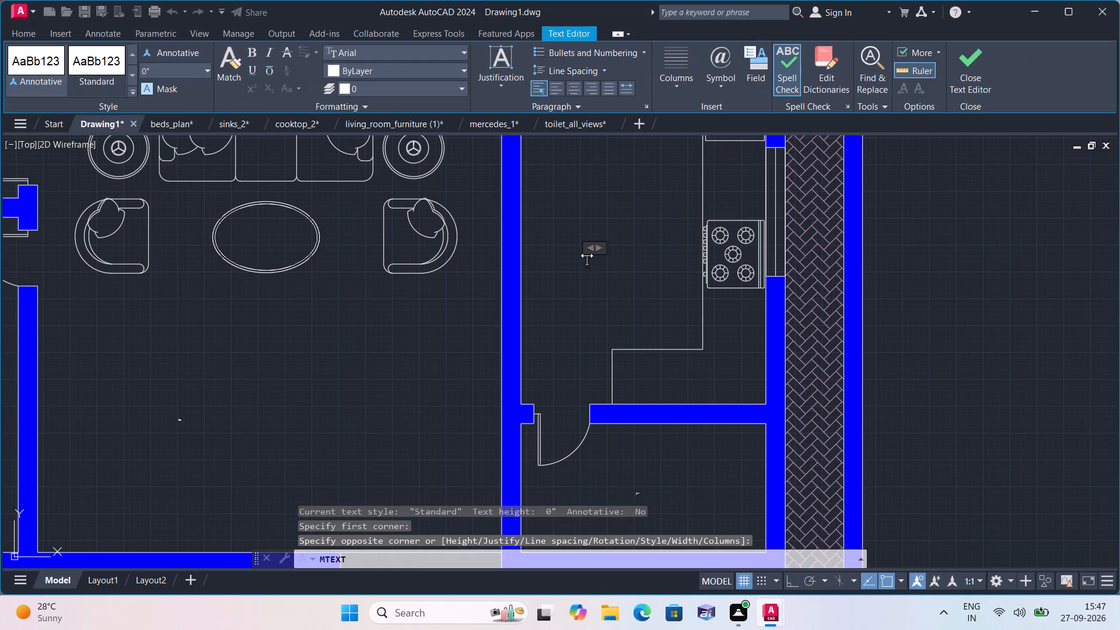
pyautogui.write('KIT')
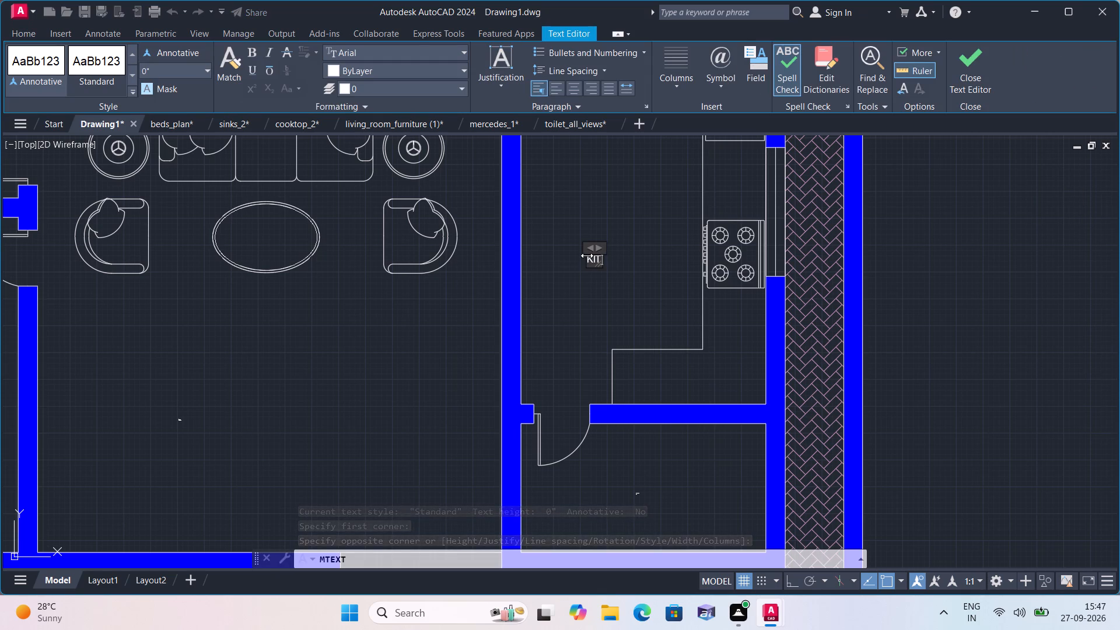
pyautogui.write('CHEN')
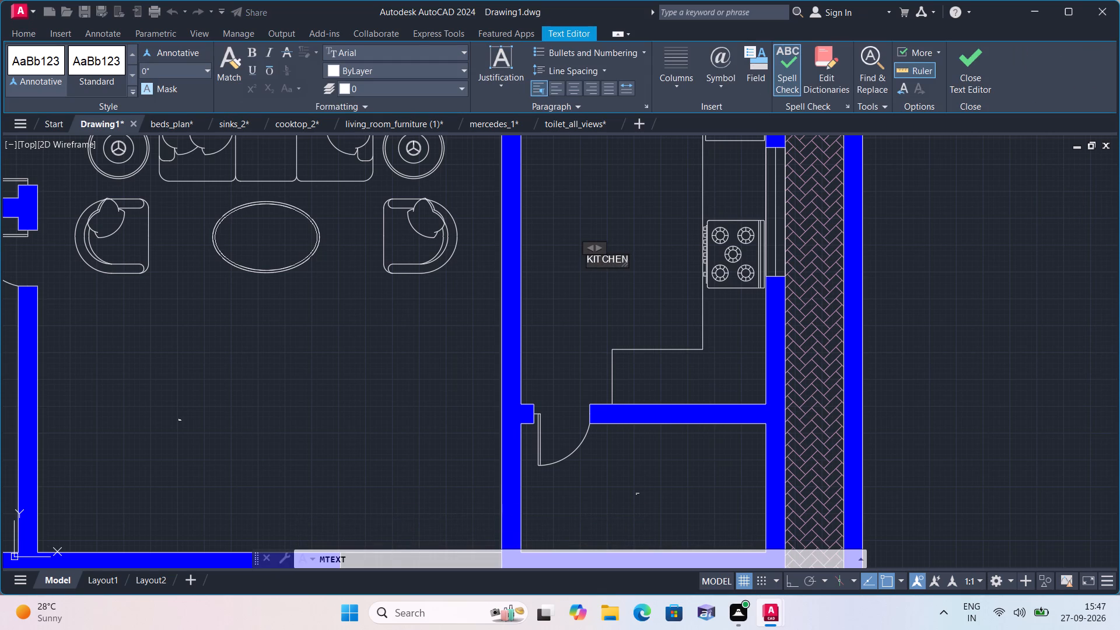
pyautogui.press('Return')
pyautogui.write("9'")
pyautogui.write('-6')
pyautogui.hotkey('shift', '"')
pyautogui.press('x')
pyautogui.write("12'")
pyautogui.click(544, 192)
# Add a single-line multiline text label reading PASSAGE 3'-0" WIDE in the empty space east of the house plan.
pyautogui.scroll(-2, 570, 226)
pyautogui.moveTo(569, 232); pyautogui.dragTo(548, 300, button='middle')
pyautogui.scroll(-1, 548, 300)
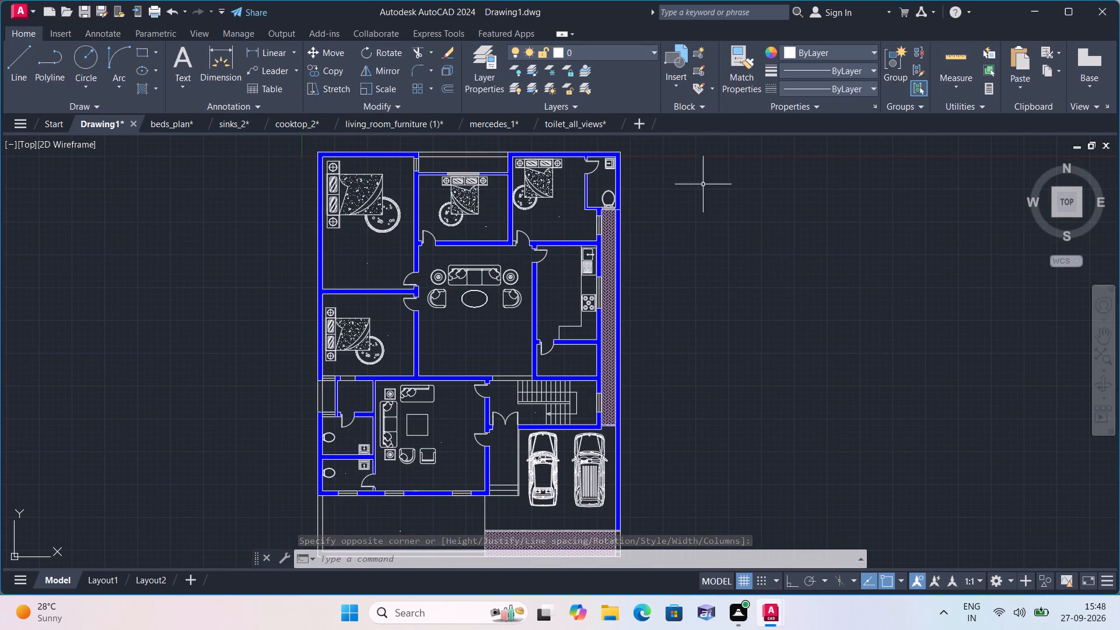
pyautogui.scroll(1, 684, 169)
pyautogui.scroll(2, 562, 188)
pyautogui.scroll(-3, 607, 233)
pyautogui.moveTo(757, 348); pyautogui.dragTo(688, 263, button='middle')
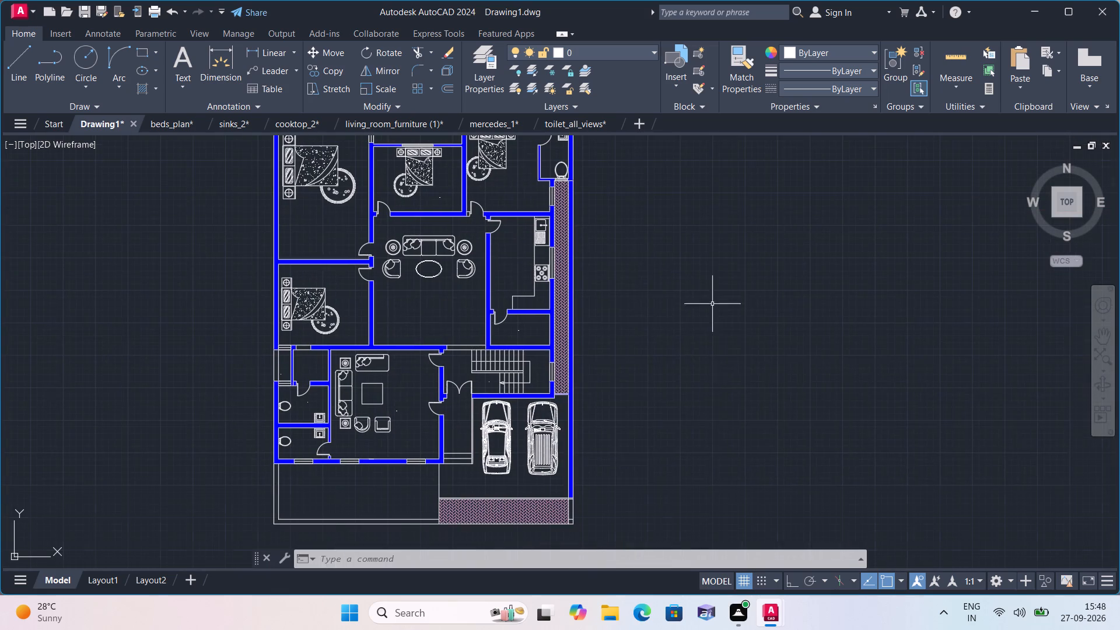
pyautogui.press('space')
pyautogui.tripleClick(688, 376)
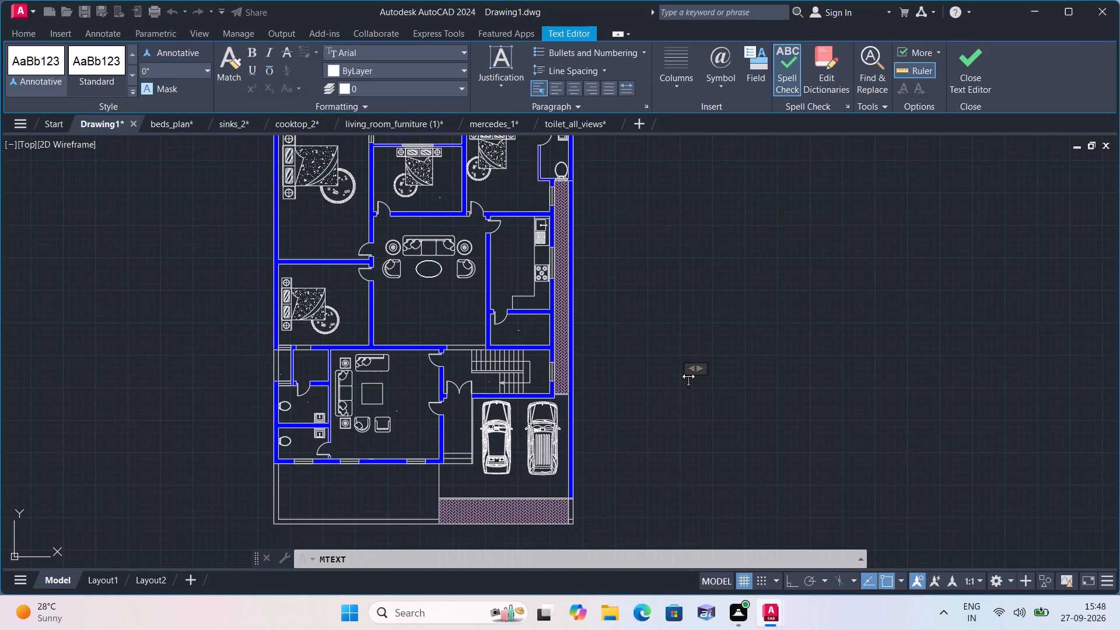
pyautogui.press('p')
pyautogui.write('ASSA')
pyautogui.write('GE')
pyautogui.press('space')
pyautogui.write("3'")
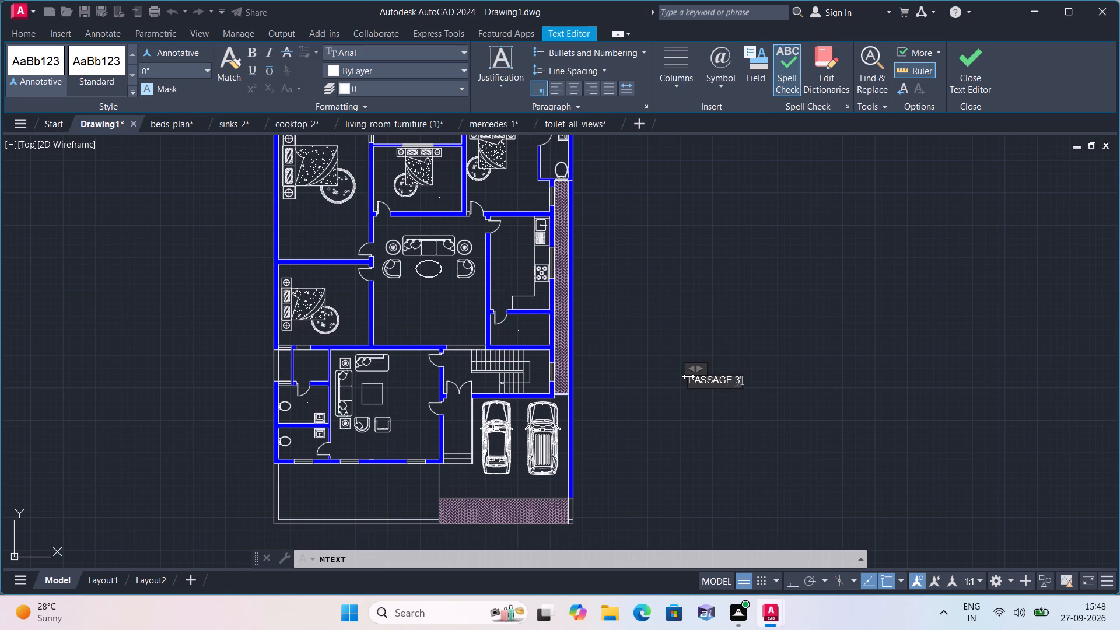
pyautogui.write('-0')
pyautogui.hotkey('shift', '"')
pyautogui.press('space')
pyautogui.press('w')
pyautogui.press('i')
pyautogui.write('DE')
pyautogui.click(722, 442)
pyautogui.scroll(2, 682, 363)
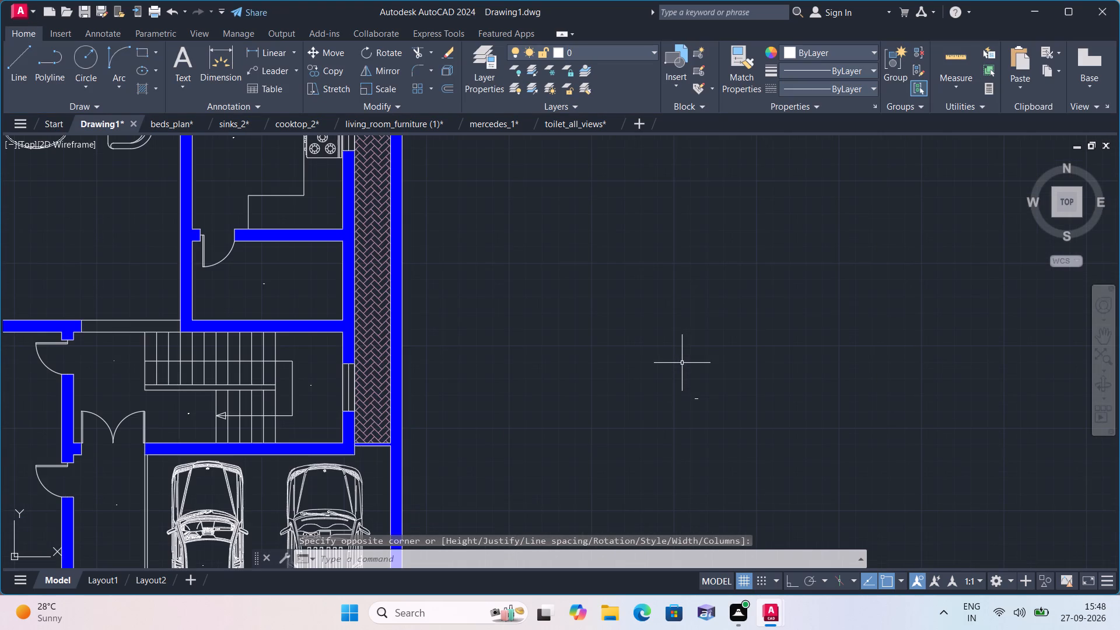
pyautogui.scroll(-1, 682, 363)
pyautogui.press('Escape')
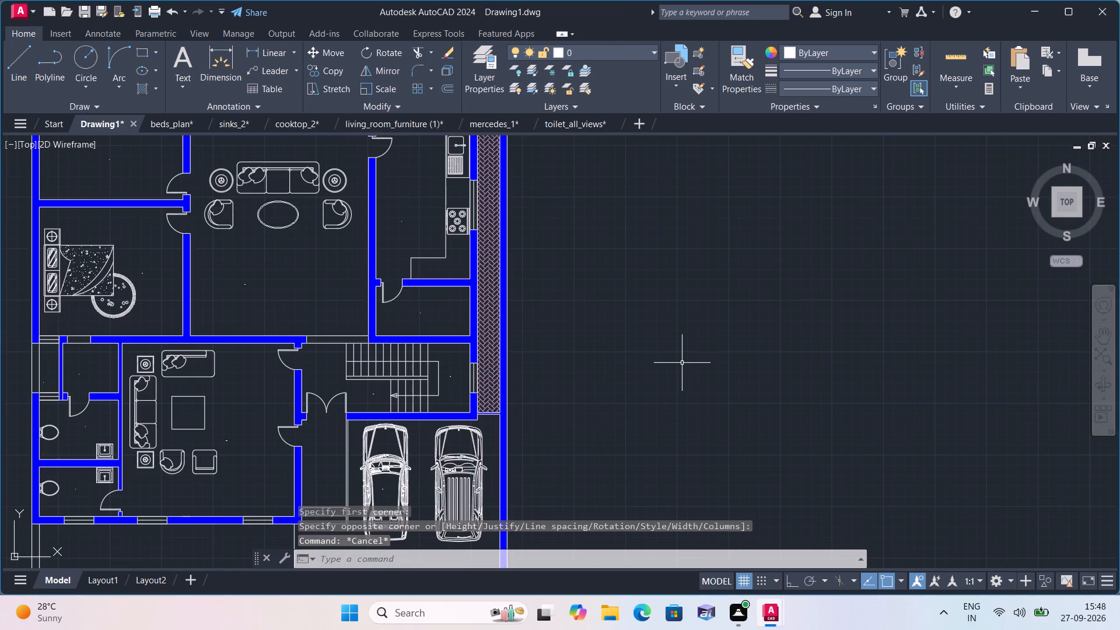
# Rotate the passage label 90 degrees with Ortho on, about a base point in the empty space outside the plan.
pyautogui.scroll(-1, 691, 318)
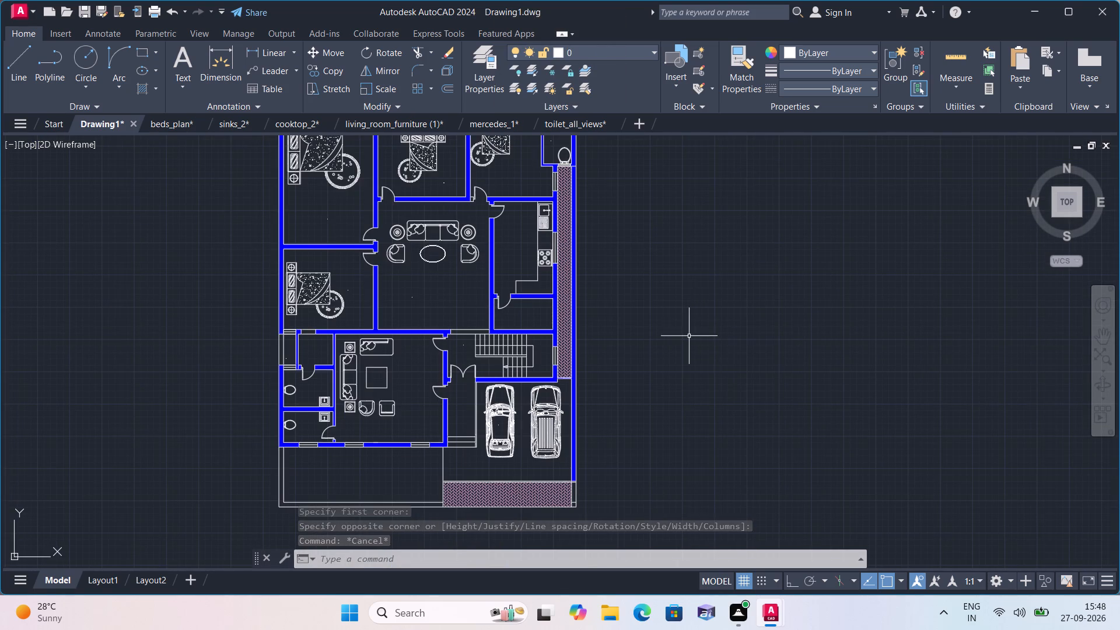
pyautogui.moveTo(742, 406); pyautogui.dragTo(738, 396)
pyautogui.click(615, 243)
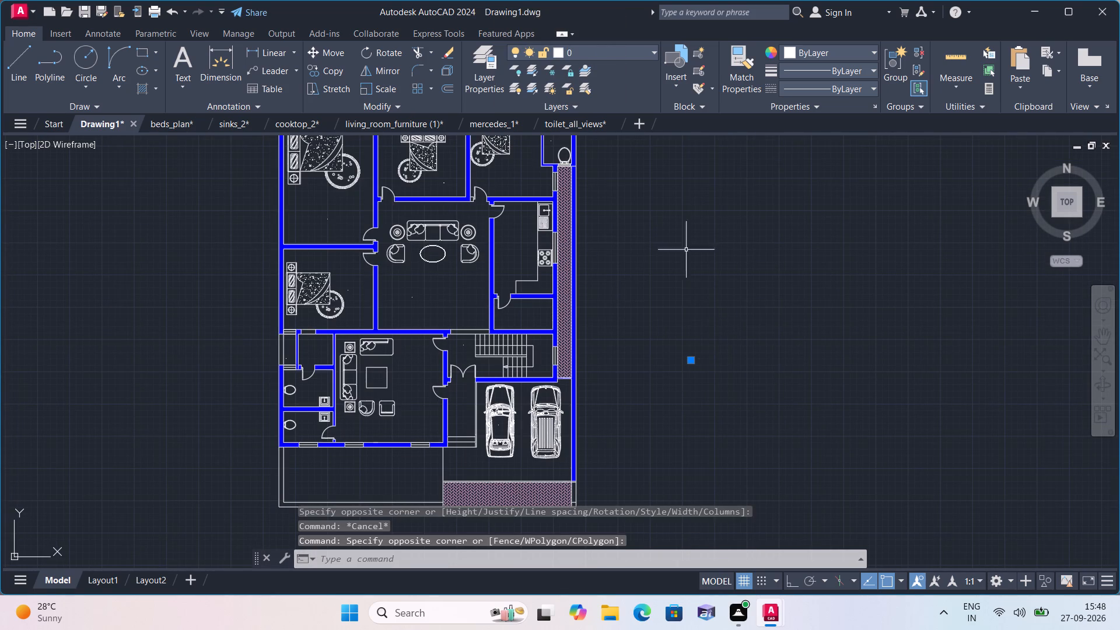
pyautogui.click(384, 59)
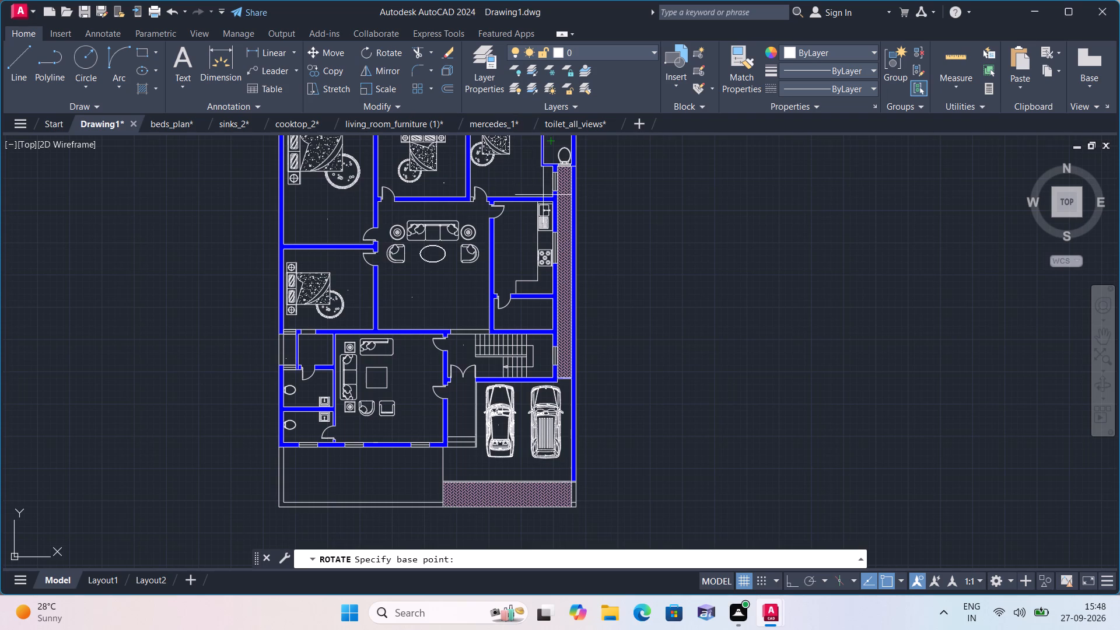
pyautogui.press('F8')
pyautogui.scroll(-2, 669, 322)
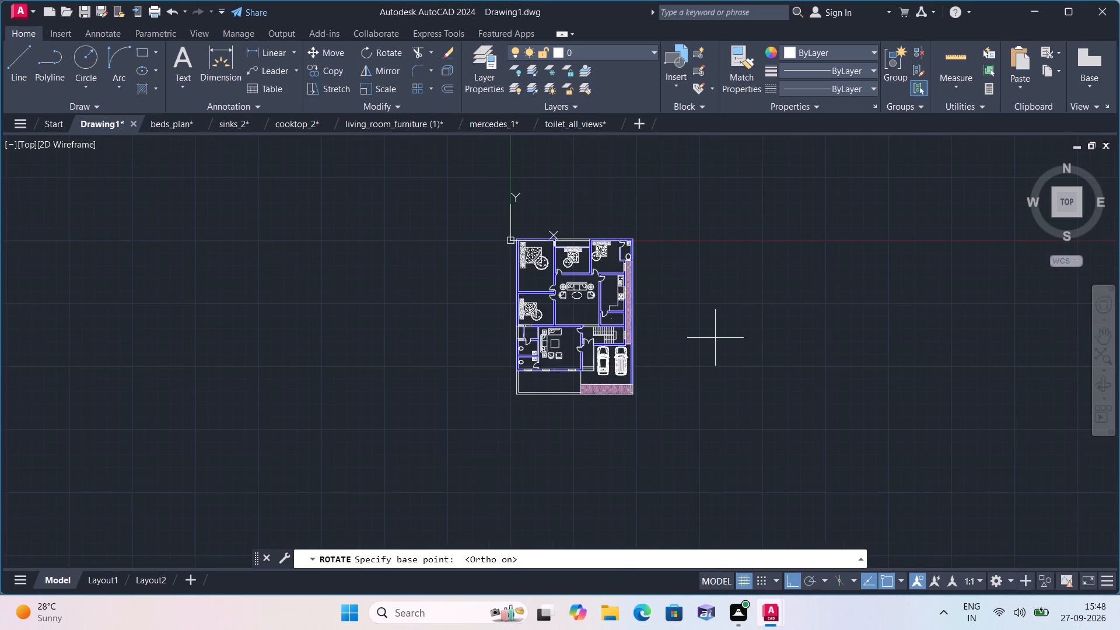
pyautogui.scroll(2, 703, 322)
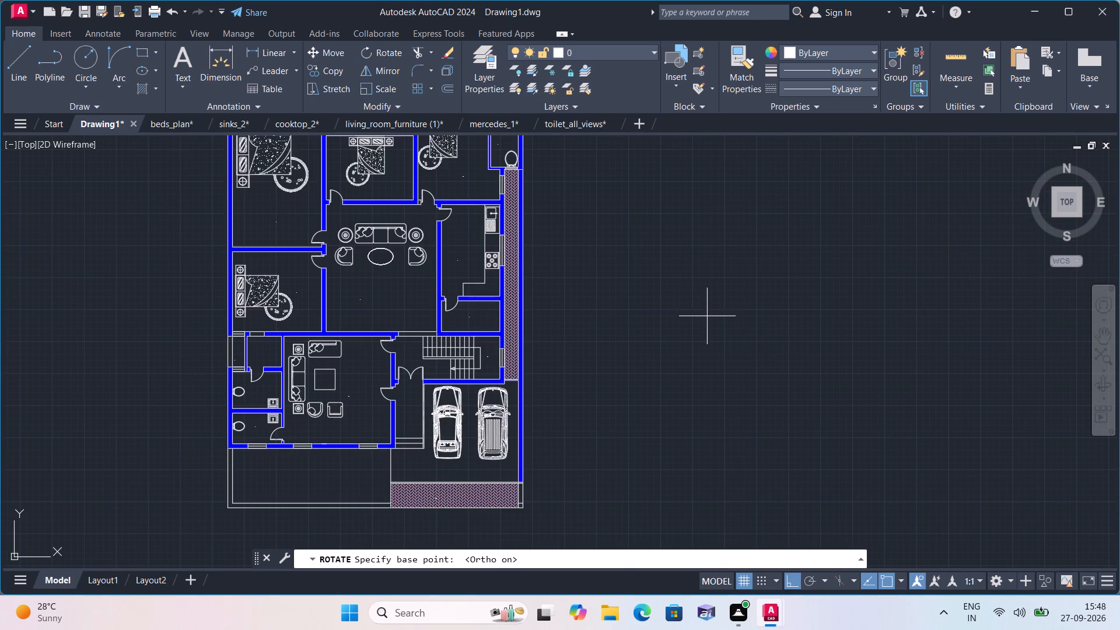
pyautogui.scroll(-2, 696, 405)
pyautogui.moveTo(757, 431); pyautogui.dragTo(724, 399)
pyautogui.click(662, 336)
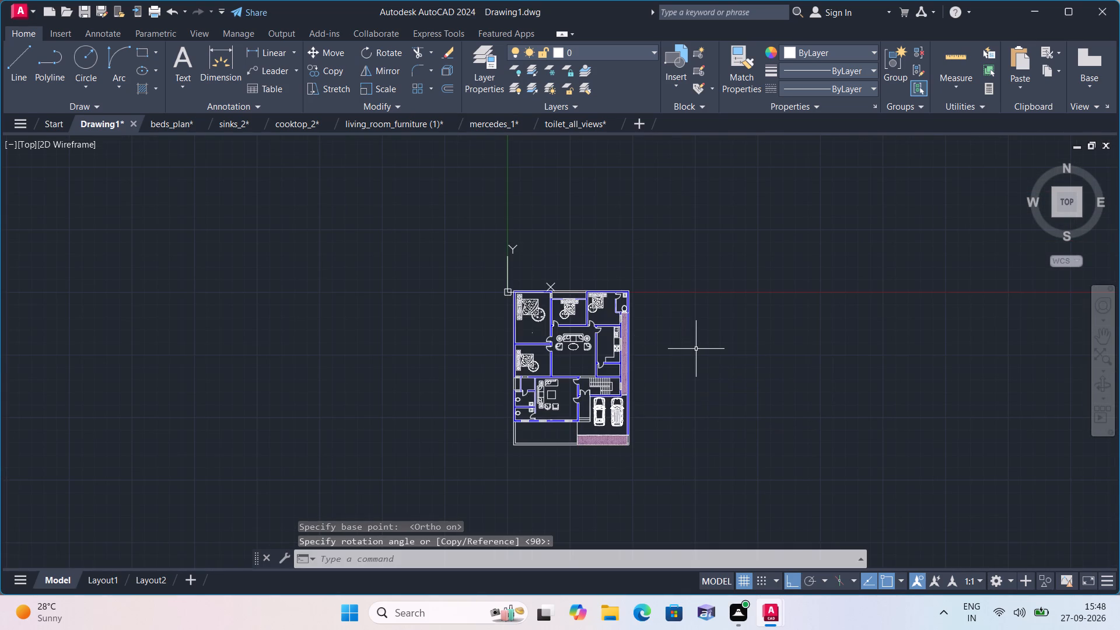
pyautogui.press('Escape')
# Rotate the passage label another 90 degrees, using a base point at the text itself.
pyautogui.scroll(2, 748, 430)
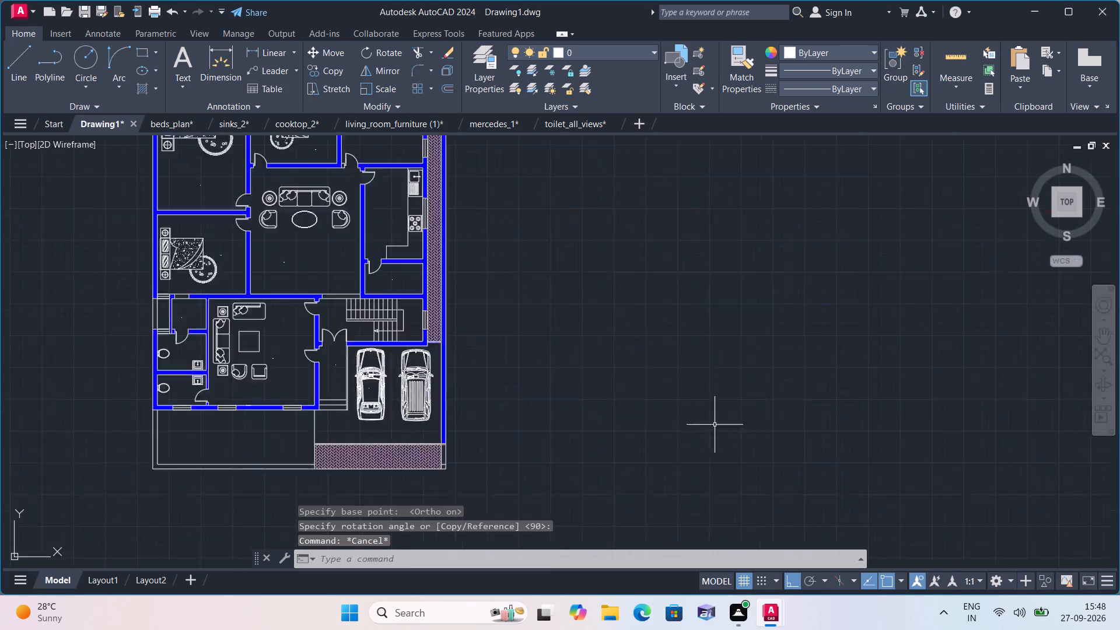
pyautogui.scroll(2, 692, 415)
pyautogui.scroll(-1, 683, 411)
pyautogui.moveTo(705, 433); pyautogui.dragTo(636, 386)
pyautogui.click(443, 250)
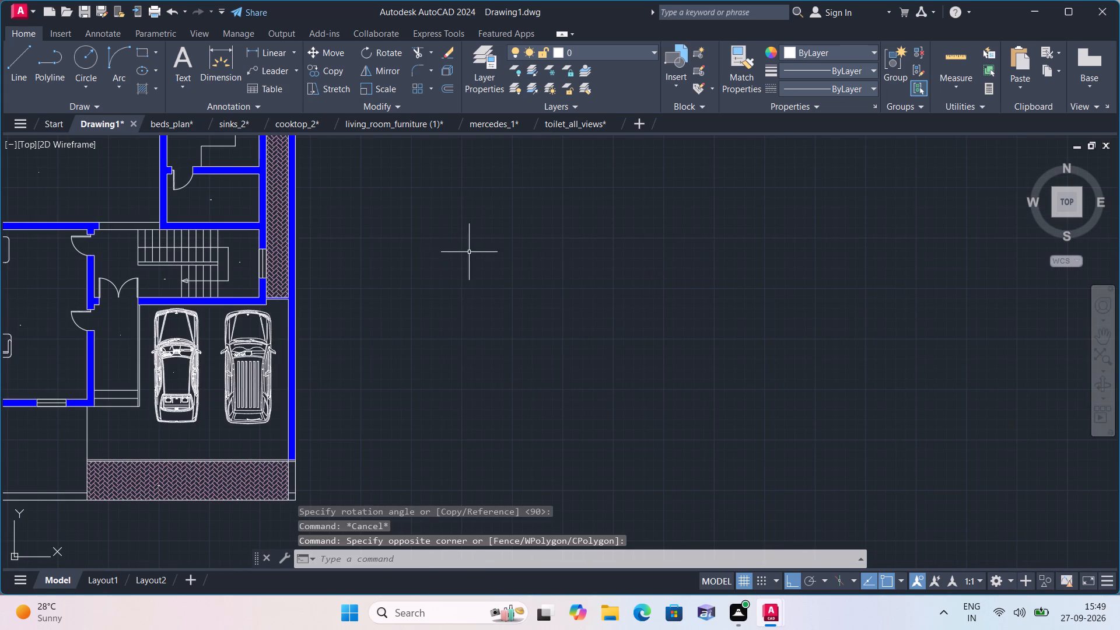
pyautogui.scroll(-4, 507, 262)
pyautogui.scroll(-1, 586, 341)
pyautogui.scroll(3, 587, 341)
pyautogui.scroll(1, 282, 236)
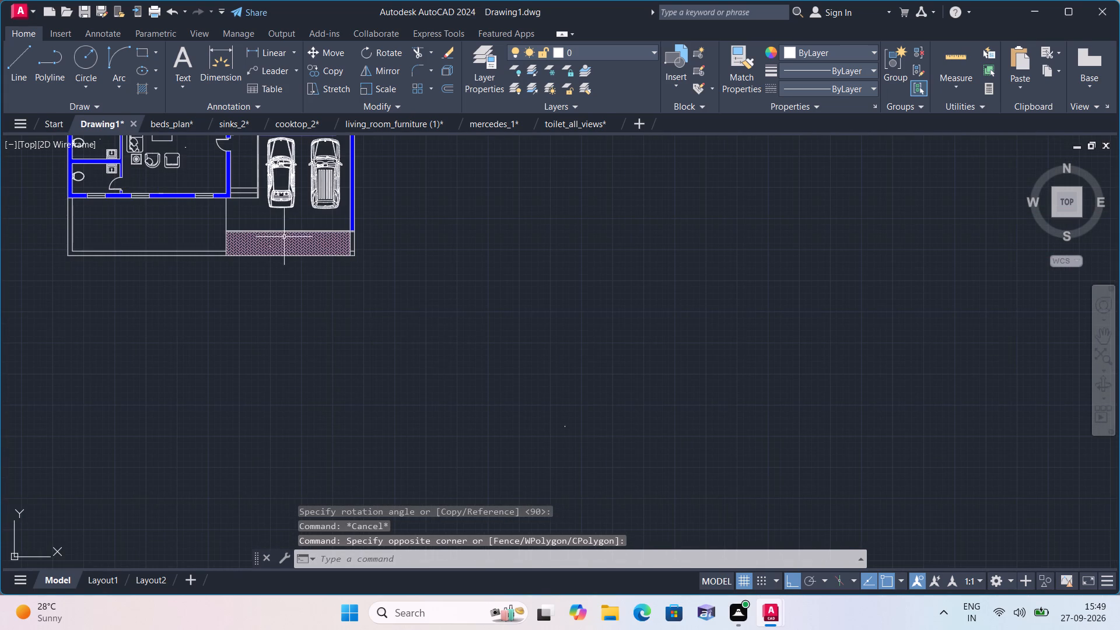
pyautogui.moveTo(608, 449); pyautogui.dragTo(543, 394)
pyautogui.click(534, 383)
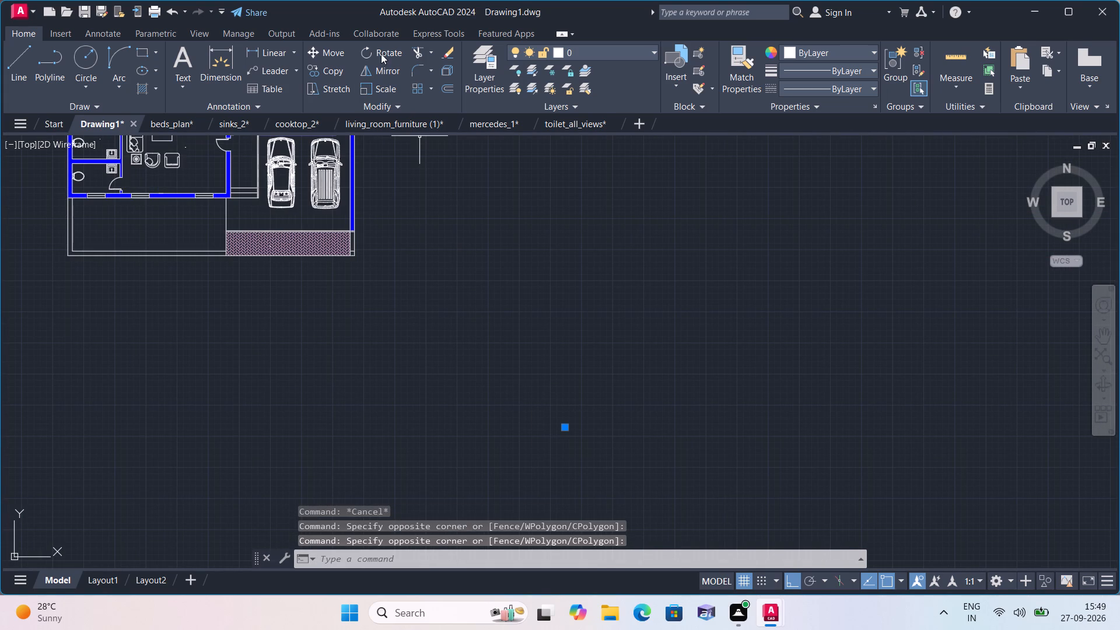
pyautogui.click(383, 50)
pyautogui.click(569, 425)
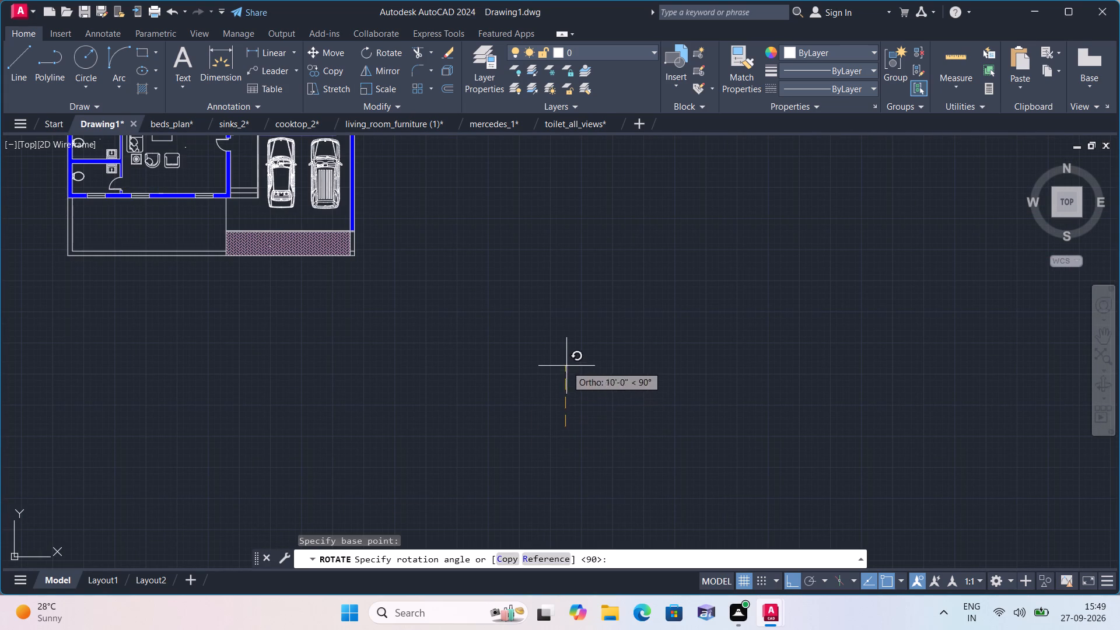
pyautogui.click(566, 366)
# Rotate the upside-down PASSAGE 3'-0" WIDE label about a base point on the text so it runs vertically, reading from bottom to top.
pyautogui.scroll(2, 566, 391)
pyautogui.scroll(-1, 566, 390)
pyautogui.scroll(2, 584, 473)
pyautogui.scroll(3, 527, 416)
pyautogui.scroll(3, 580, 388)
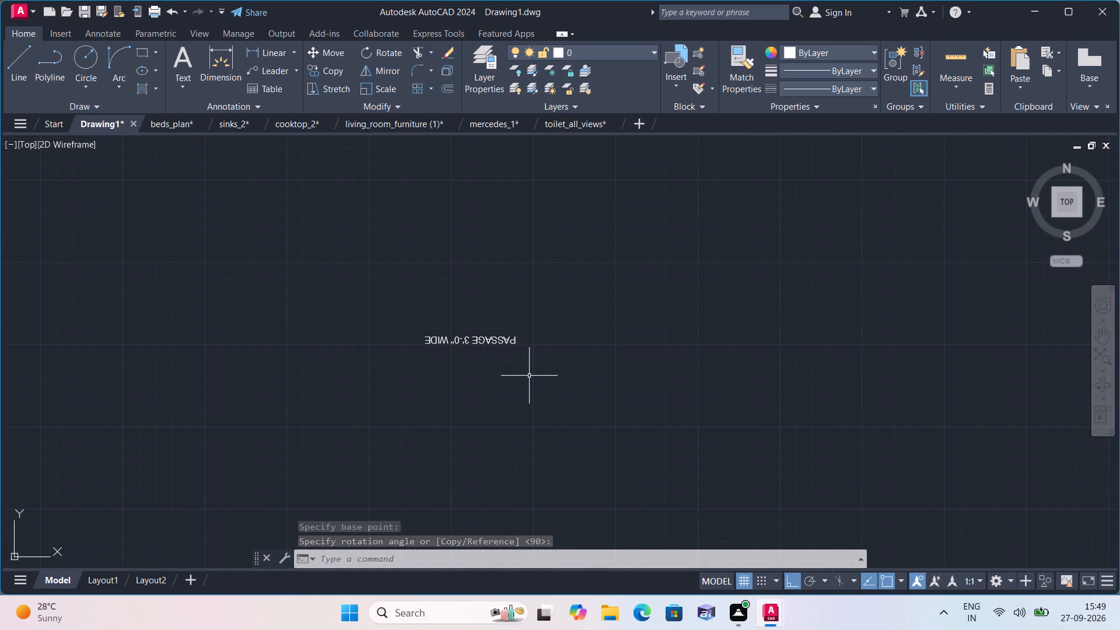
pyautogui.click(529, 376)
pyautogui.click(426, 288)
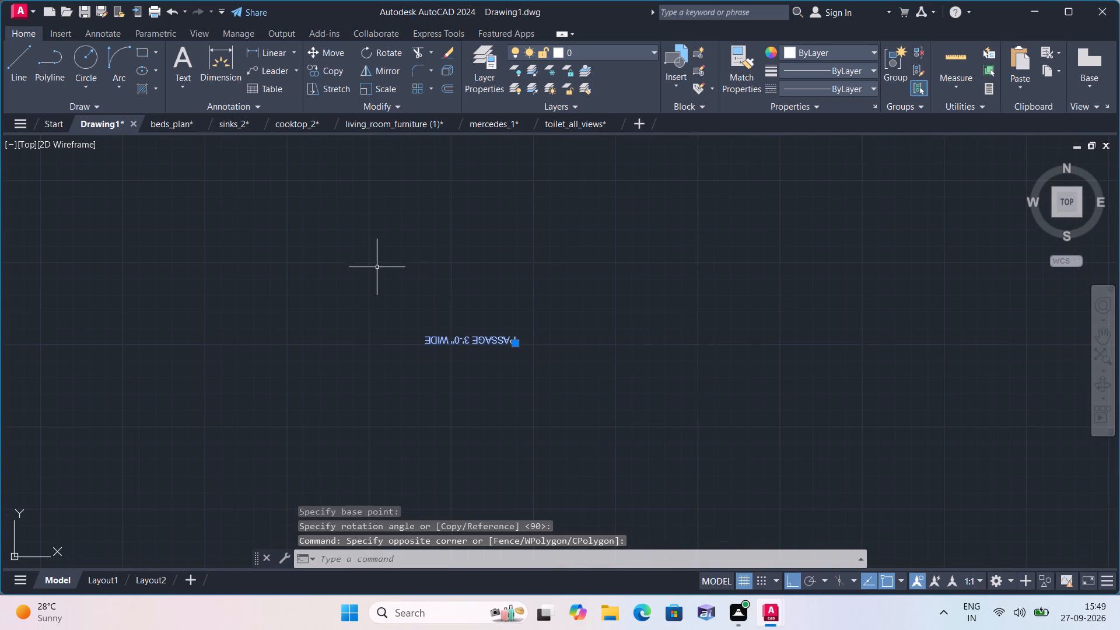
pyautogui.moveTo(381, 56); pyautogui.dragTo(391, 56)
pyautogui.moveTo(494, 342); pyautogui.dragTo(494, 348)
pyautogui.click(500, 397)
# Turn Ortho off, use Select Similar on the passage label to gather all multiline text labels, and set their text height to 6".
pyautogui.scroll(-2, 475, 412)
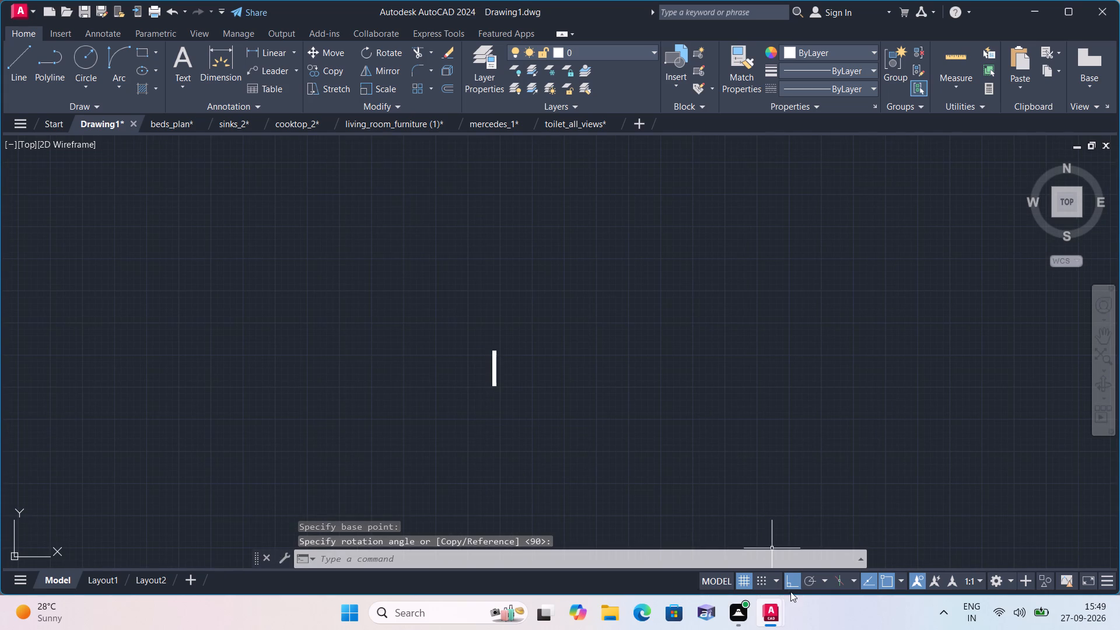
pyautogui.click(790, 586)
pyautogui.moveTo(591, 438); pyautogui.dragTo(580, 428)
pyautogui.click(416, 323)
pyautogui.rightClick(514, 290)
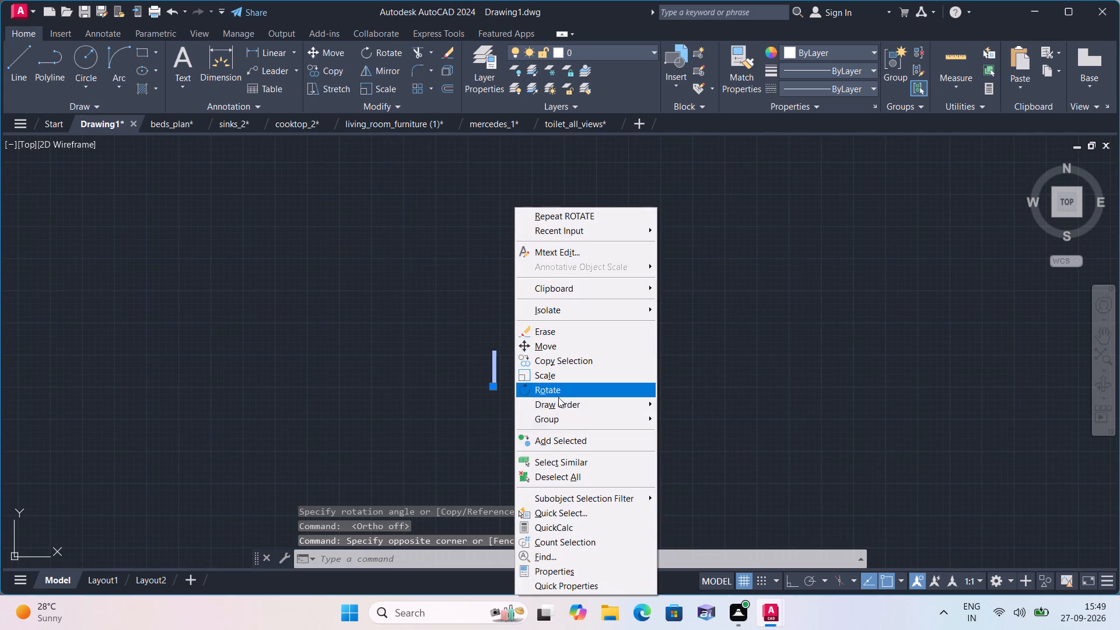
pyautogui.click(568, 465)
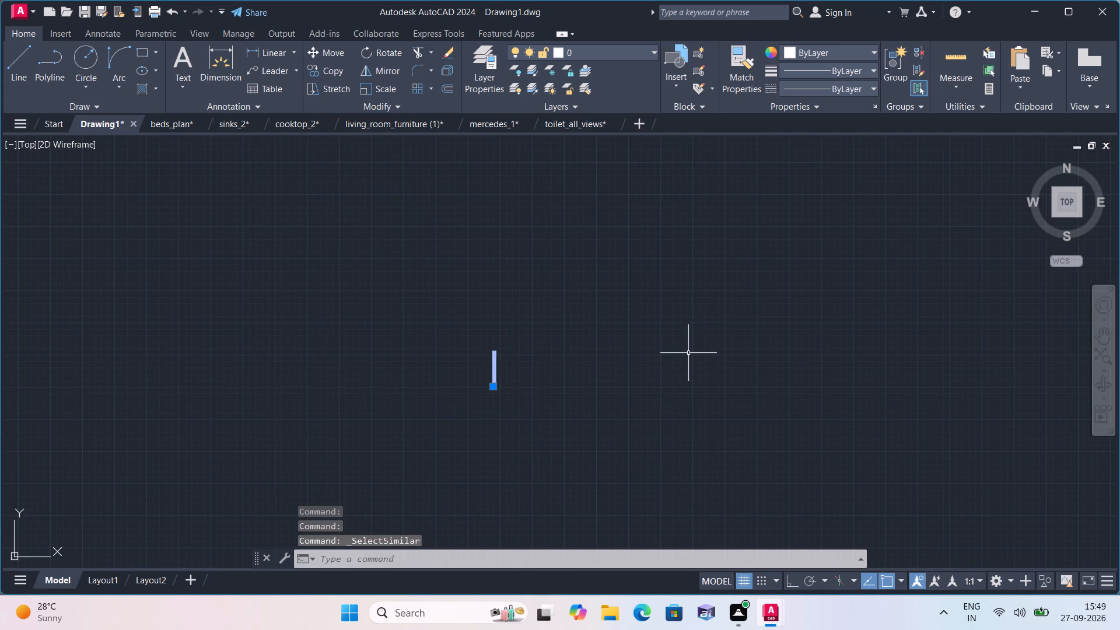
pyautogui.rightClick(689, 352)
pyautogui.click(760, 324)
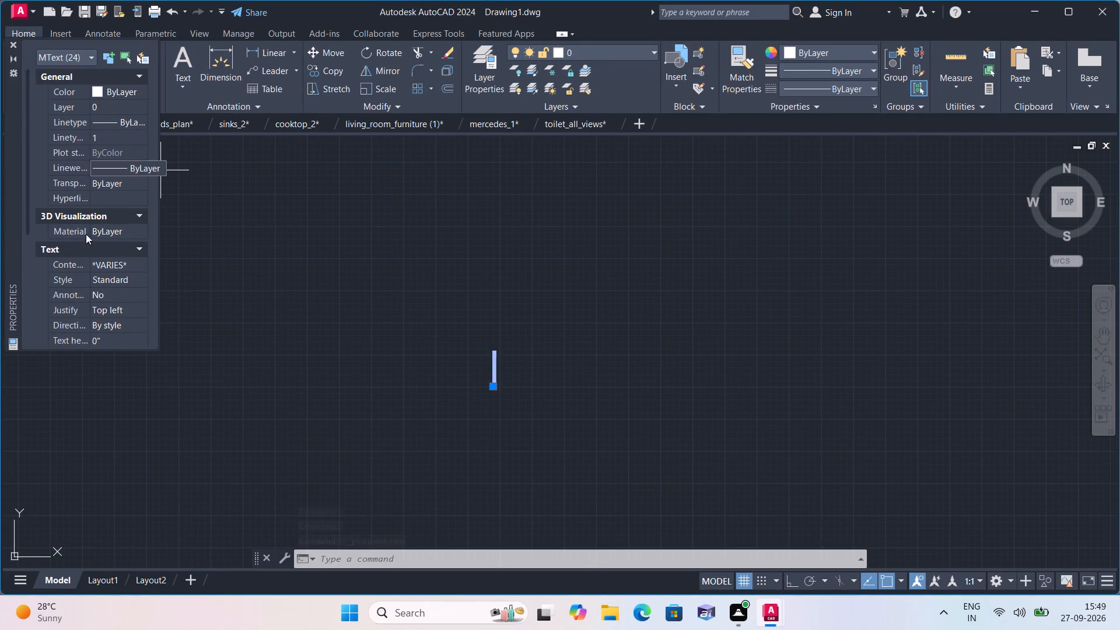
pyautogui.scroll(-1, 115, 299)
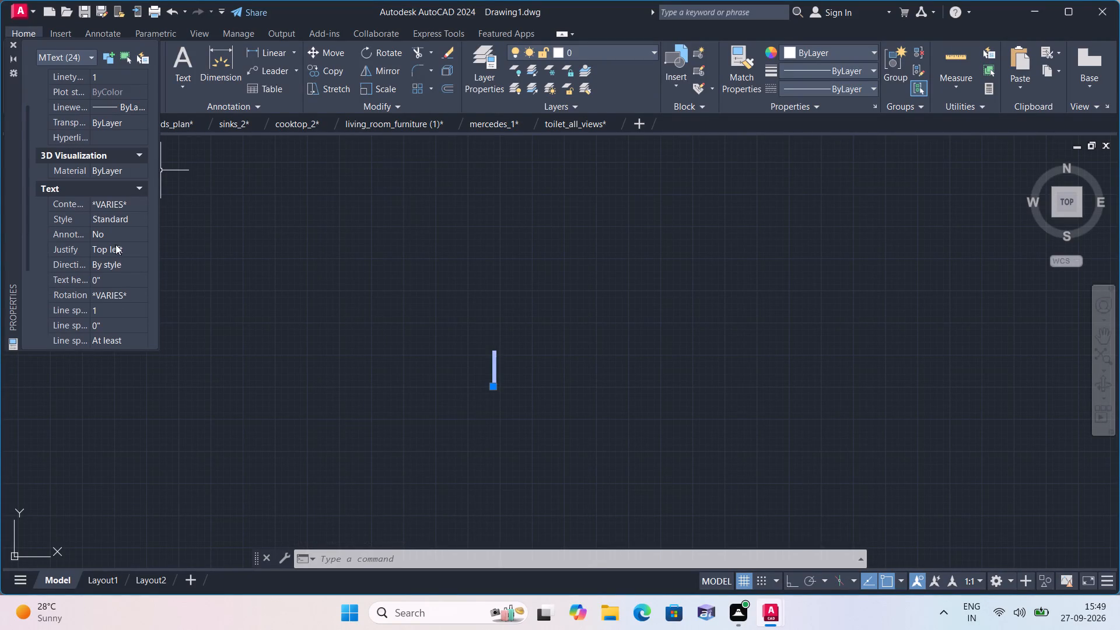
pyautogui.click(112, 282)
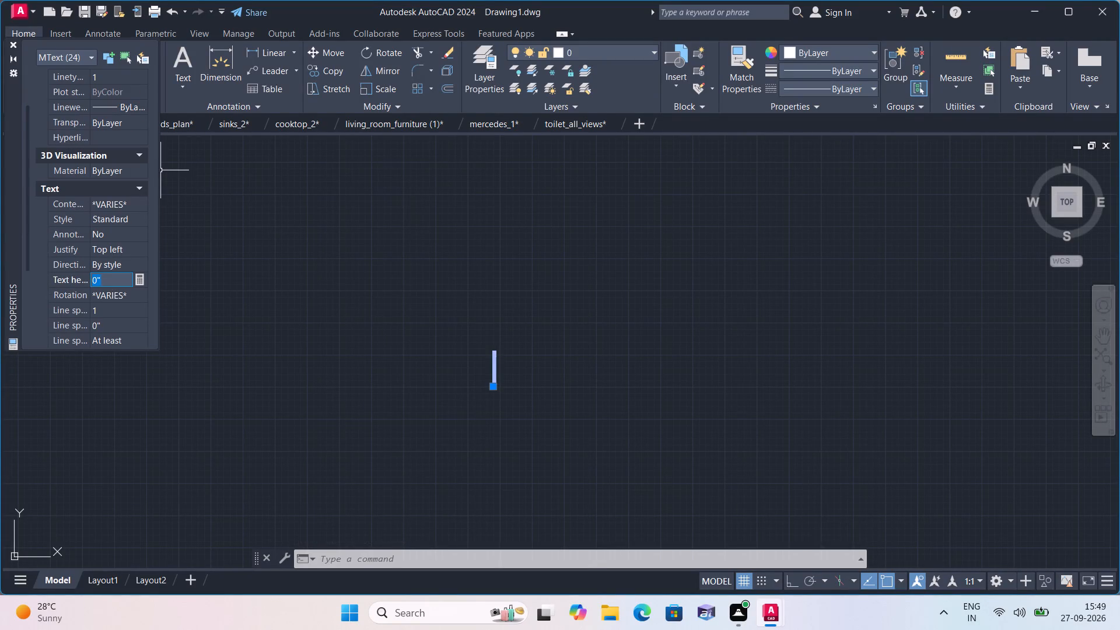
pyautogui.press('BackSpace')
pyautogui.write('6"')
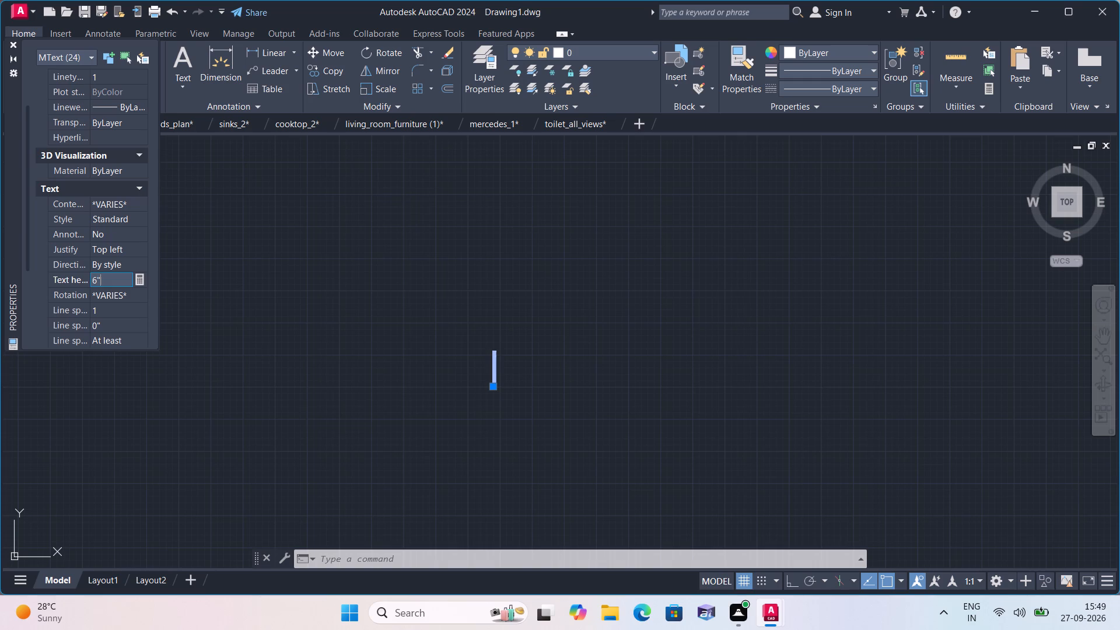
pyautogui.click(362, 267)
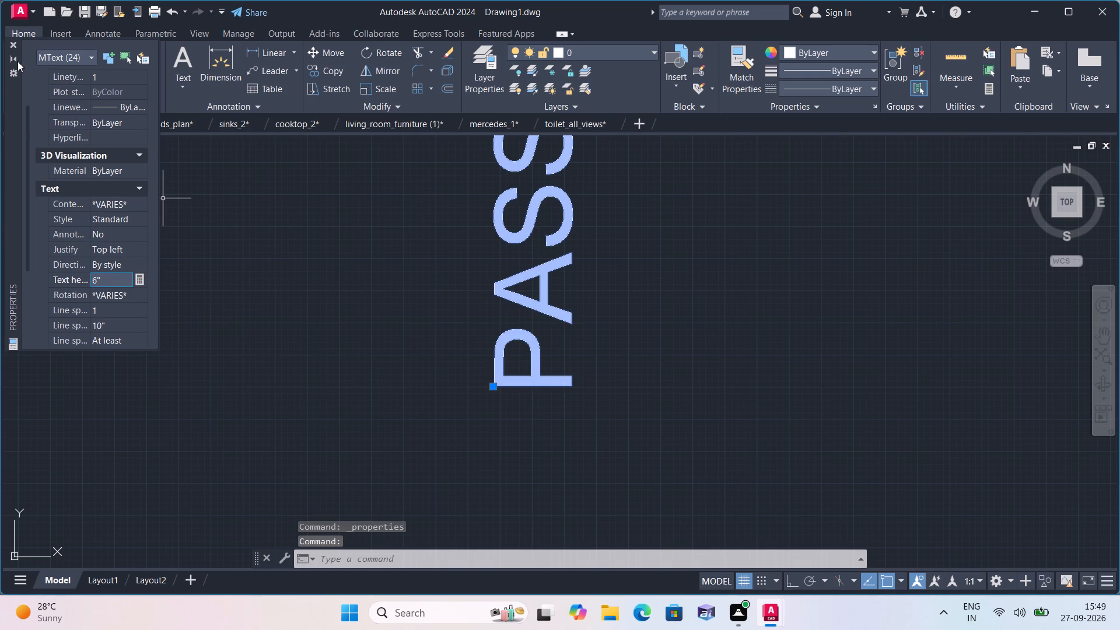
pyautogui.click(13, 41)
pyautogui.press('Escape')
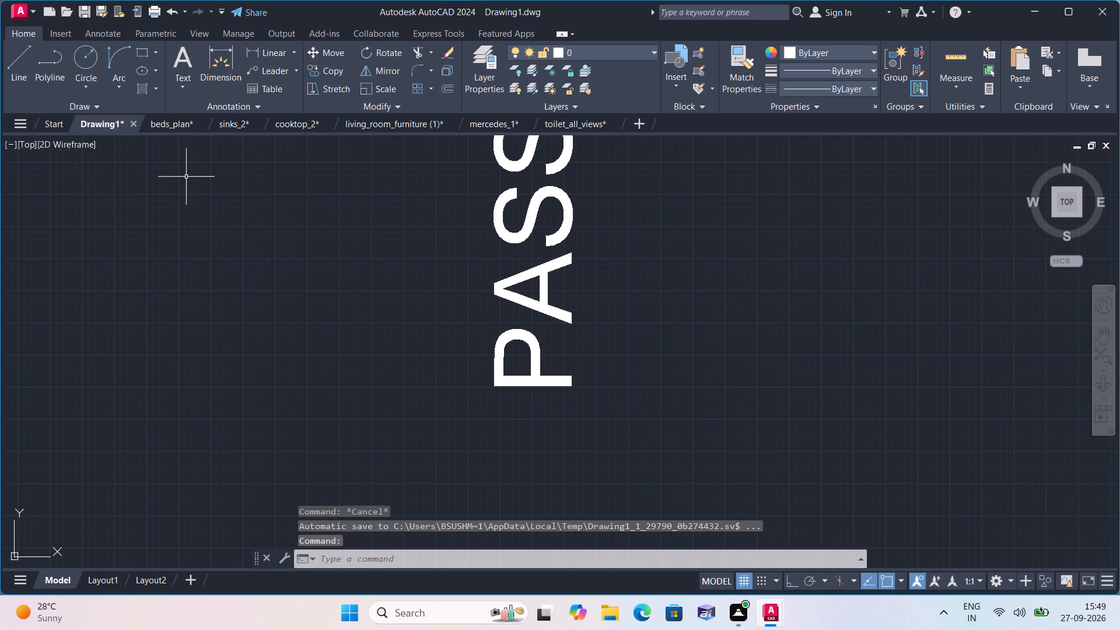
# Move the vertical PASSAGE 3'-0" WIDE label from outside the plan into the hatched passage strip beside the kitchen.
pyautogui.scroll(-4, 256, 231)
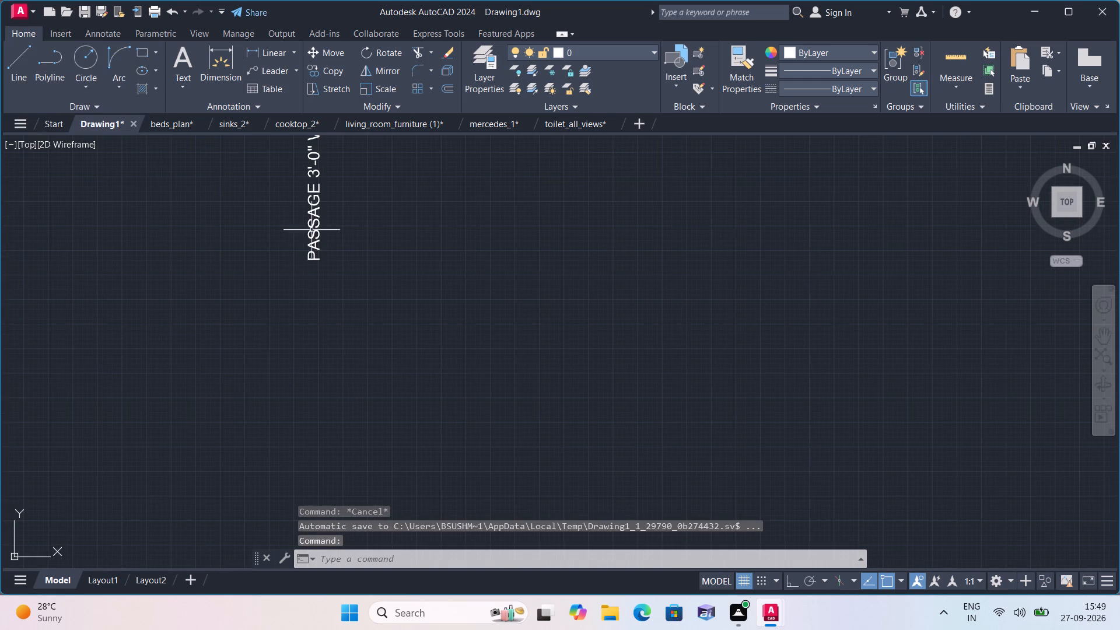
pyautogui.scroll(-2, 242, 227)
pyautogui.moveTo(183, 236); pyautogui.dragTo(338, 299, button='middle')
pyautogui.scroll(-4, 264, 277)
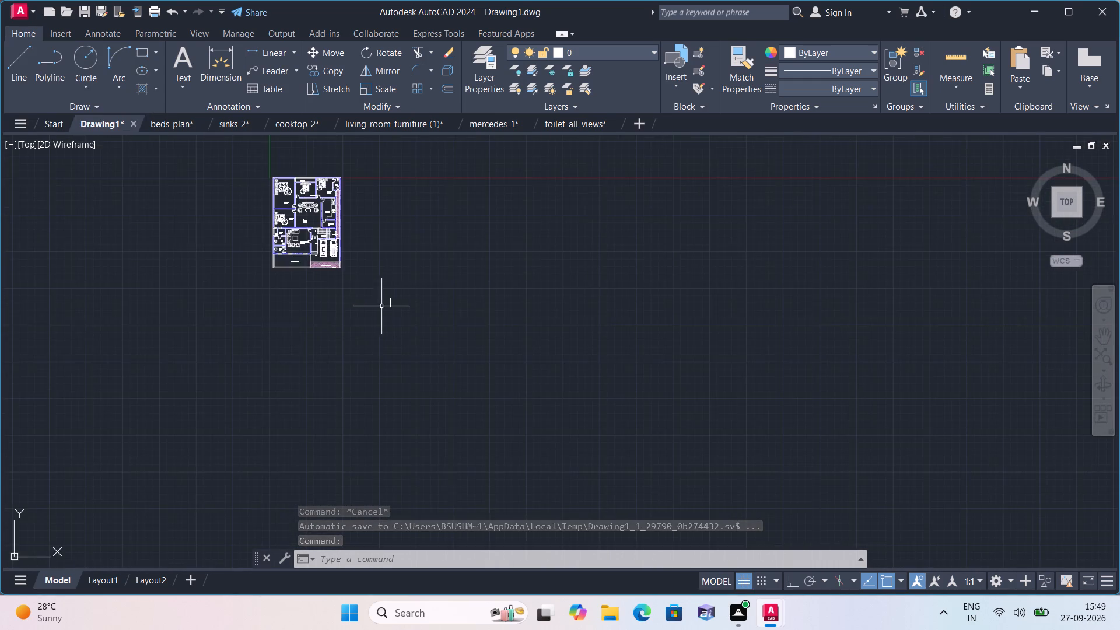
pyautogui.scroll(2, 386, 307)
pyautogui.click(391, 297)
pyautogui.click(396, 305)
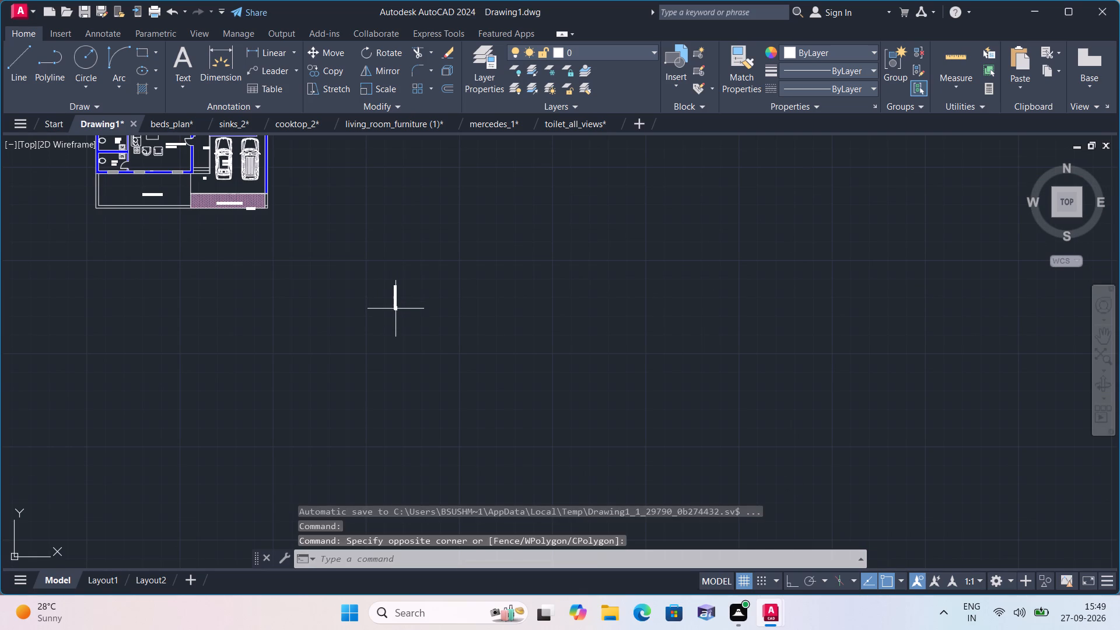
pyautogui.click(395, 309)
pyautogui.click(395, 311)
pyautogui.moveTo(317, 221); pyautogui.dragTo(417, 395, button='middle')
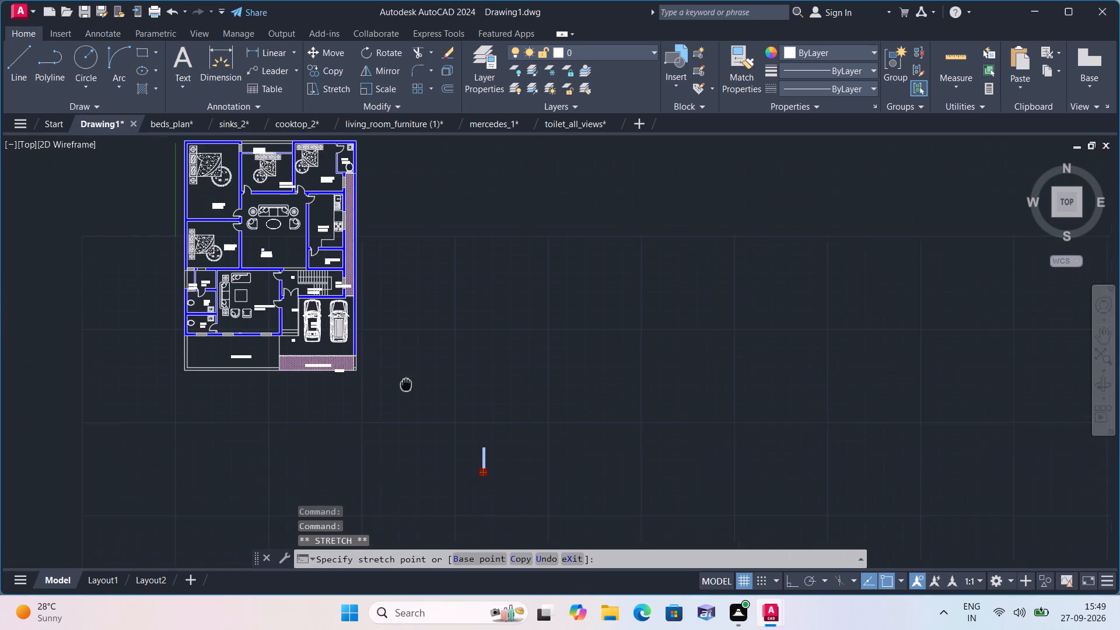
pyautogui.scroll(3, 358, 276)
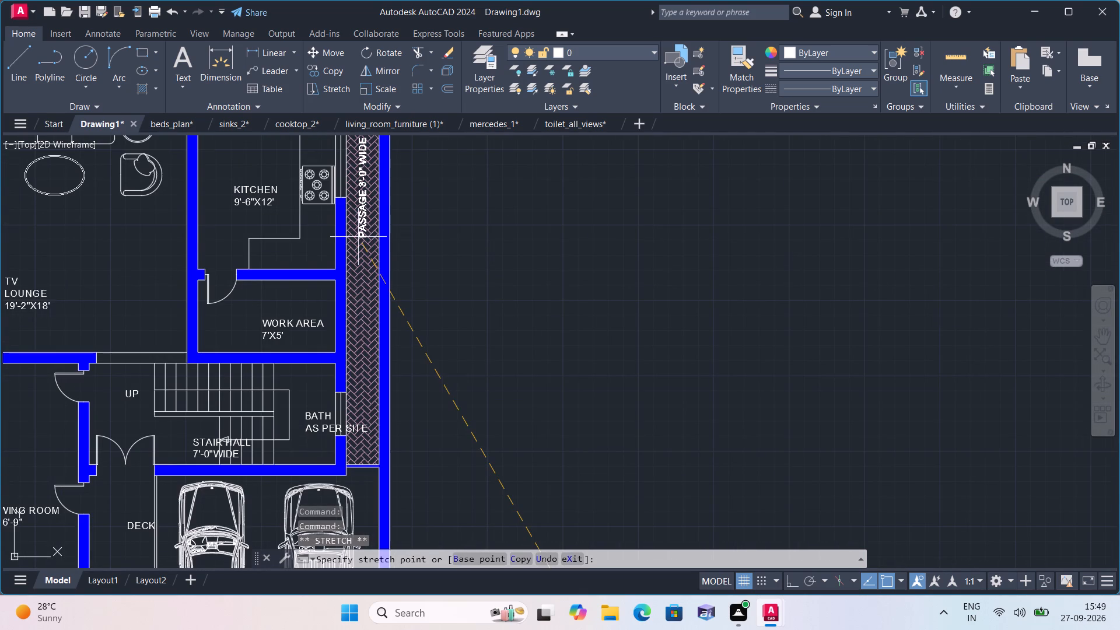
pyautogui.click(358, 237)
pyautogui.scroll(-1, 213, 318)
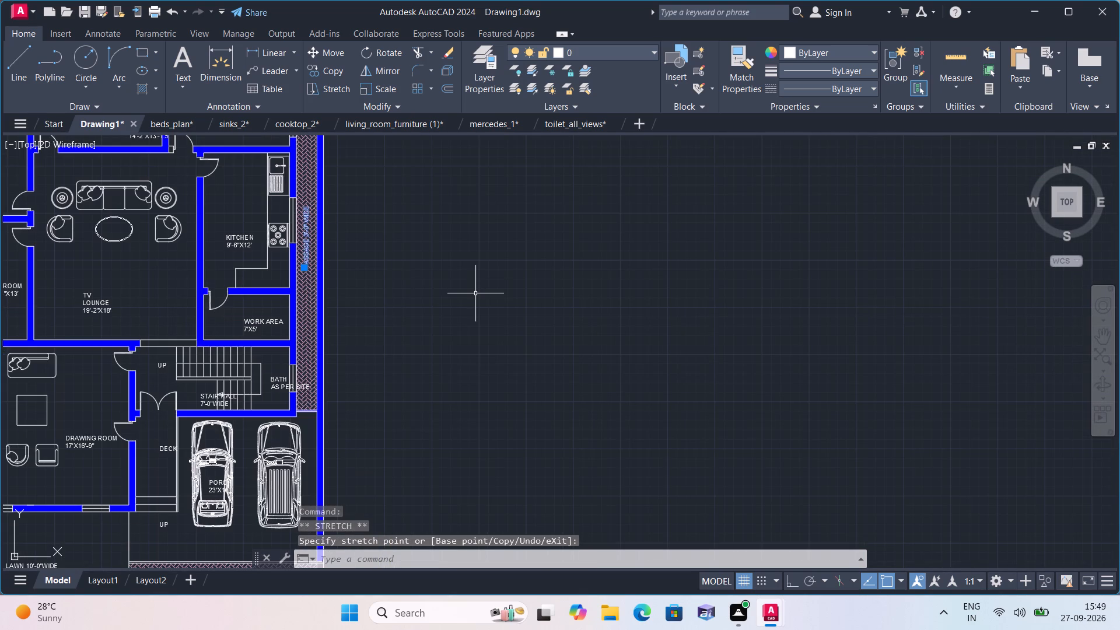
pyautogui.press('Escape')
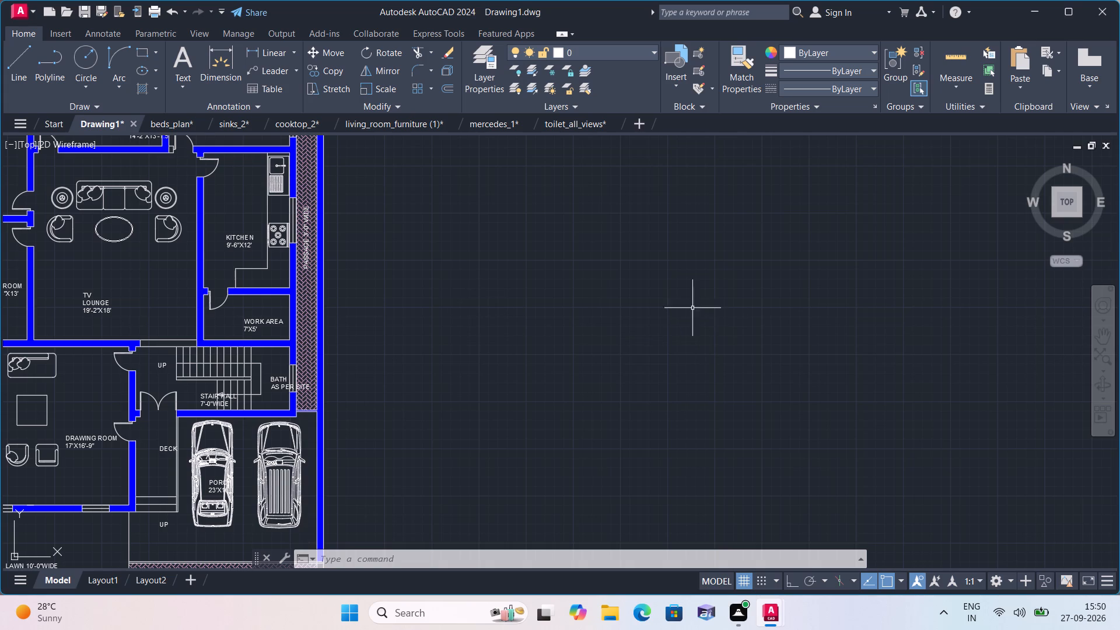
# Move the PASSAGE 2'-6" WIDE label up into the open passage space, clear of the wall and window below it.
pyautogui.scroll(-1, 680, 301)
pyautogui.moveTo(348, 267); pyautogui.dragTo(427, 460, button='middle')
pyautogui.scroll(5, 383, 337)
pyautogui.moveTo(369, 353); pyautogui.dragTo(378, 453, button='middle')
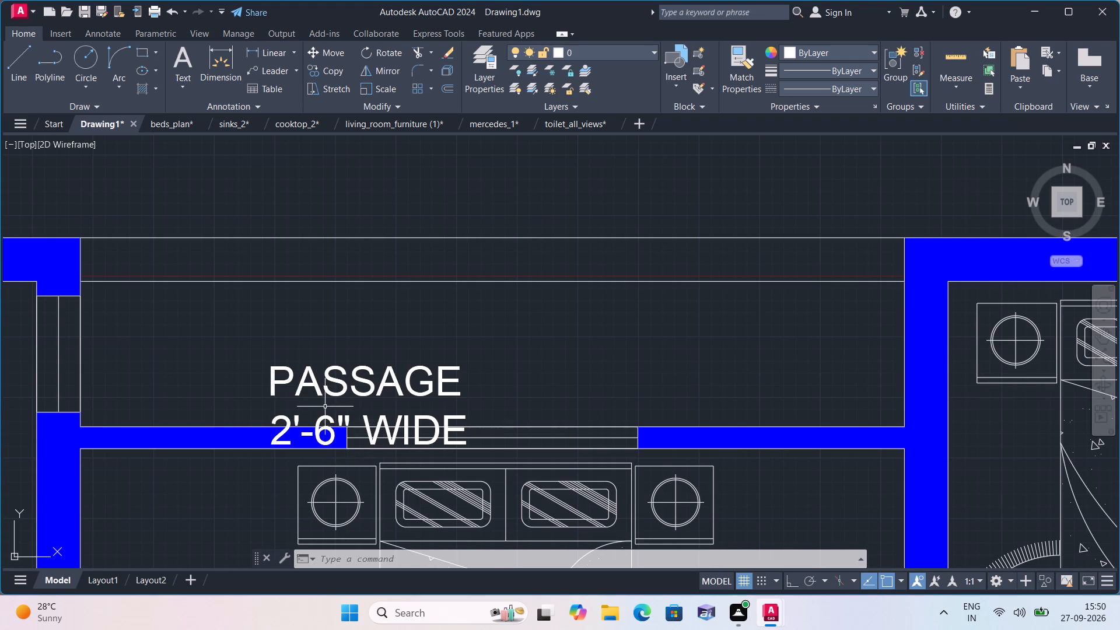
pyautogui.scroll(1, 326, 405)
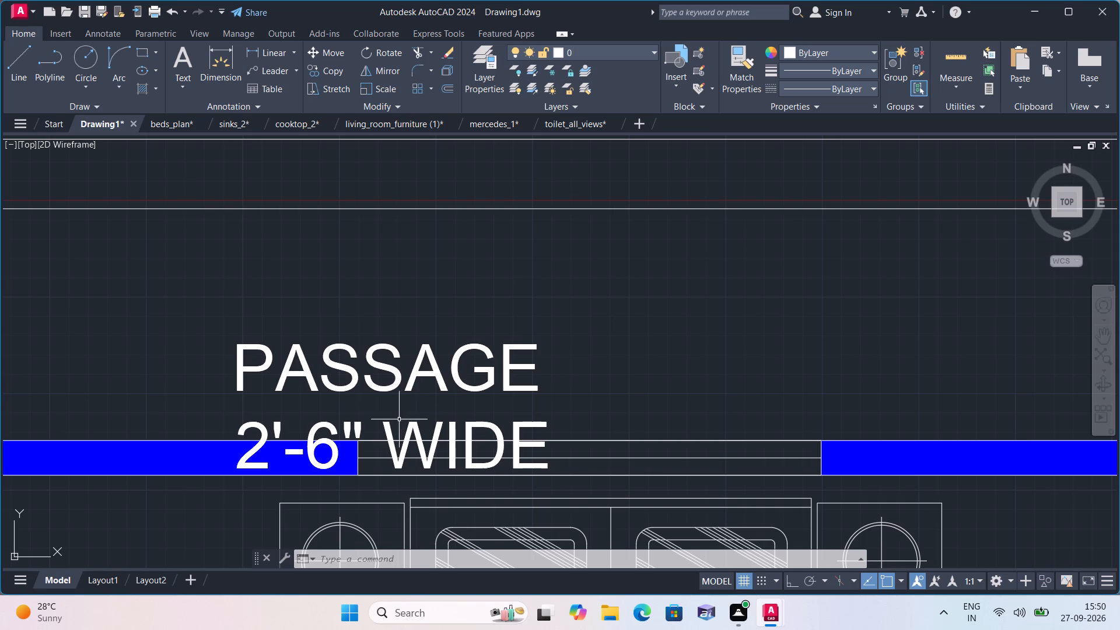
pyautogui.click(391, 375)
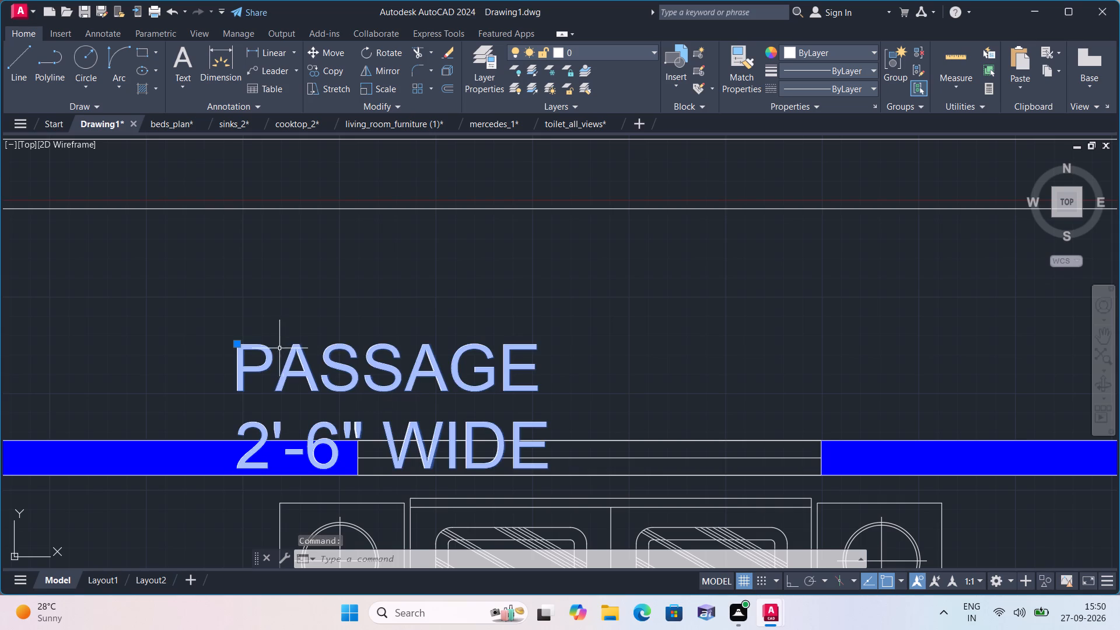
pyautogui.click(235, 344)
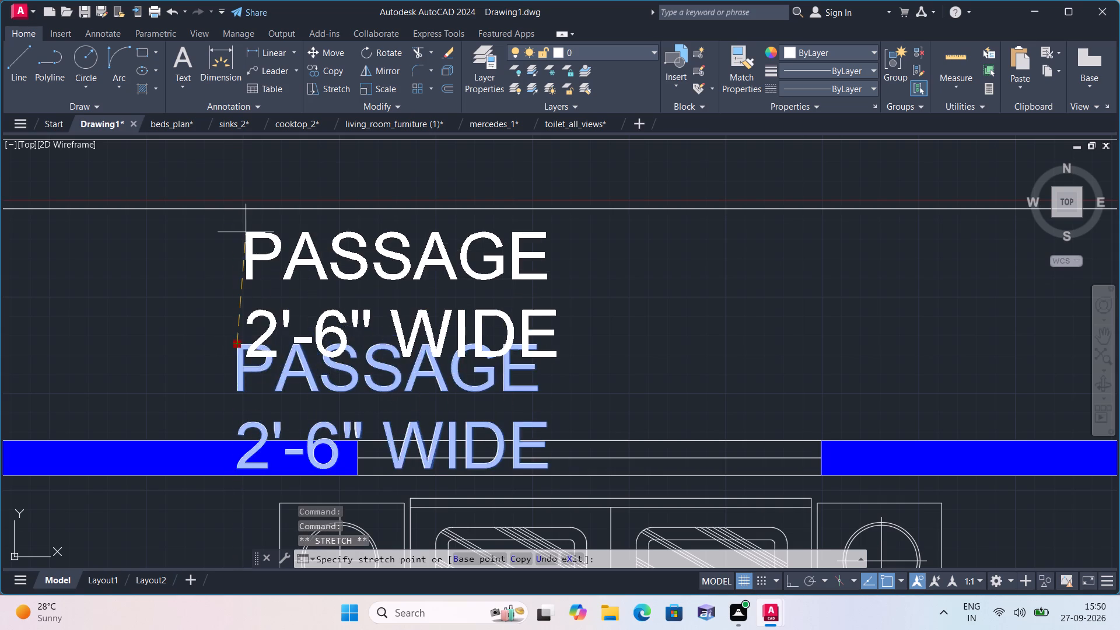
pyautogui.click(246, 232)
# Move the BEDROOM 14'-6"X21' label up and toward the outer wall, placing it just below the bed.
pyautogui.scroll(-2, 249, 308)
pyautogui.moveTo(228, 342); pyautogui.dragTo(341, 315, button='middle')
pyautogui.scroll(-2, 379, 303)
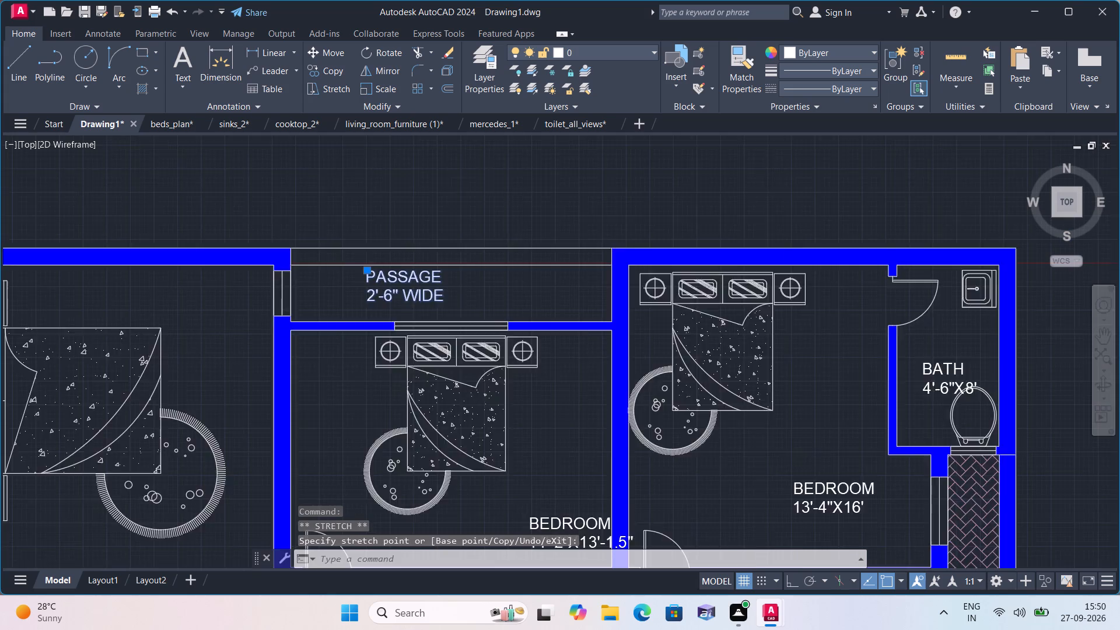
pyautogui.scroll(-1, 473, 274)
pyautogui.scroll(2, 324, 391)
pyautogui.scroll(1, 425, 506)
pyautogui.moveTo(422, 469); pyautogui.dragTo(426, 456, button='middle')
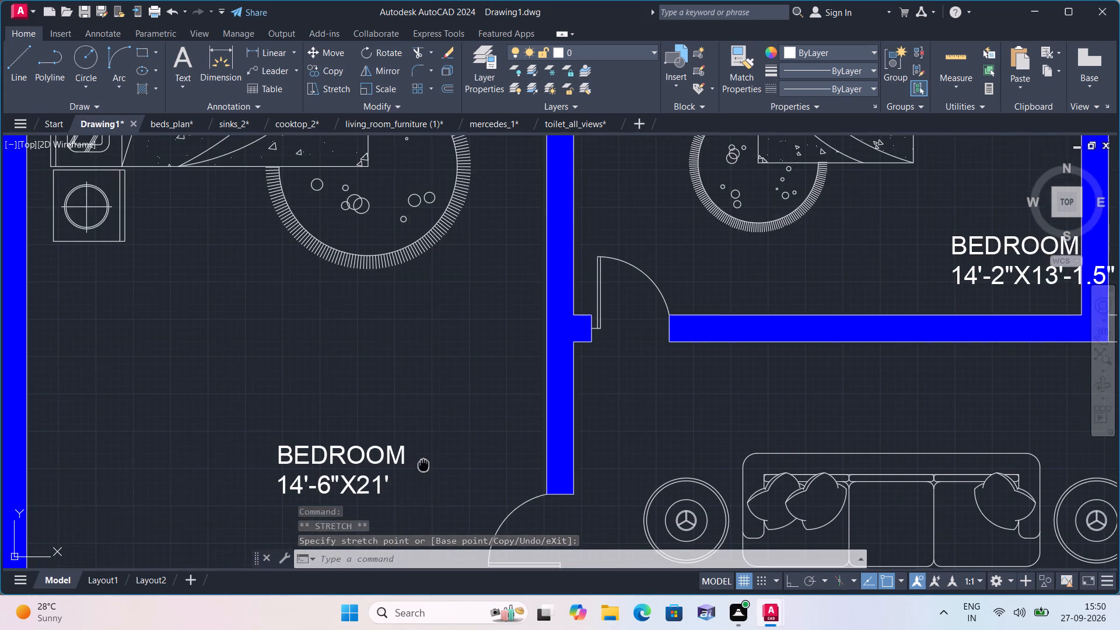
pyautogui.moveTo(426, 456); pyautogui.dragTo(430, 415, button='middle')
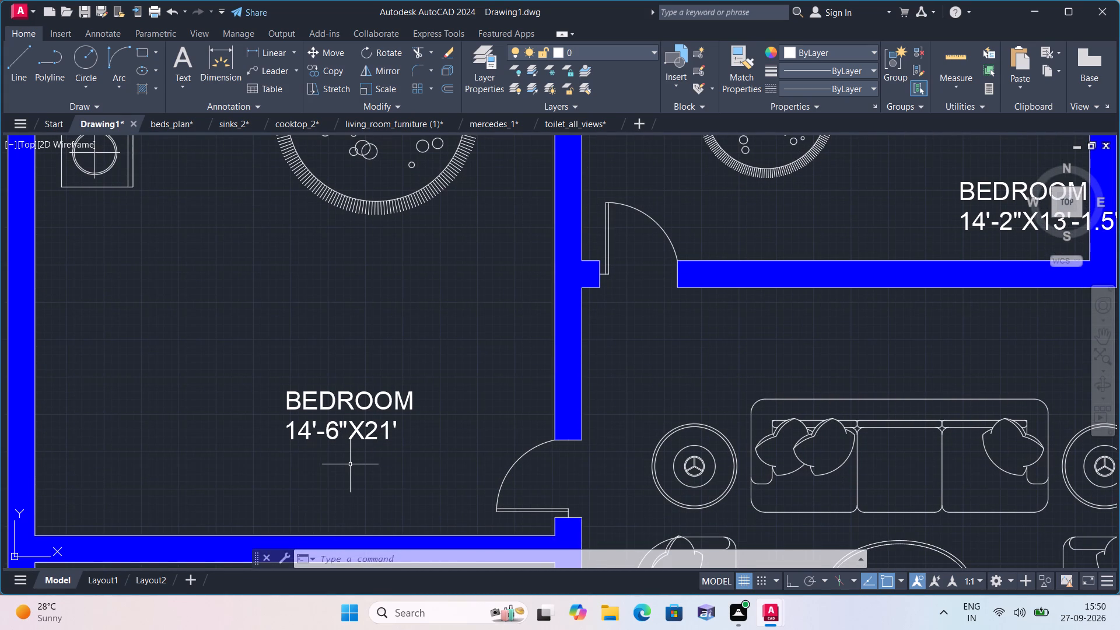
pyautogui.scroll(-2, 350, 464)
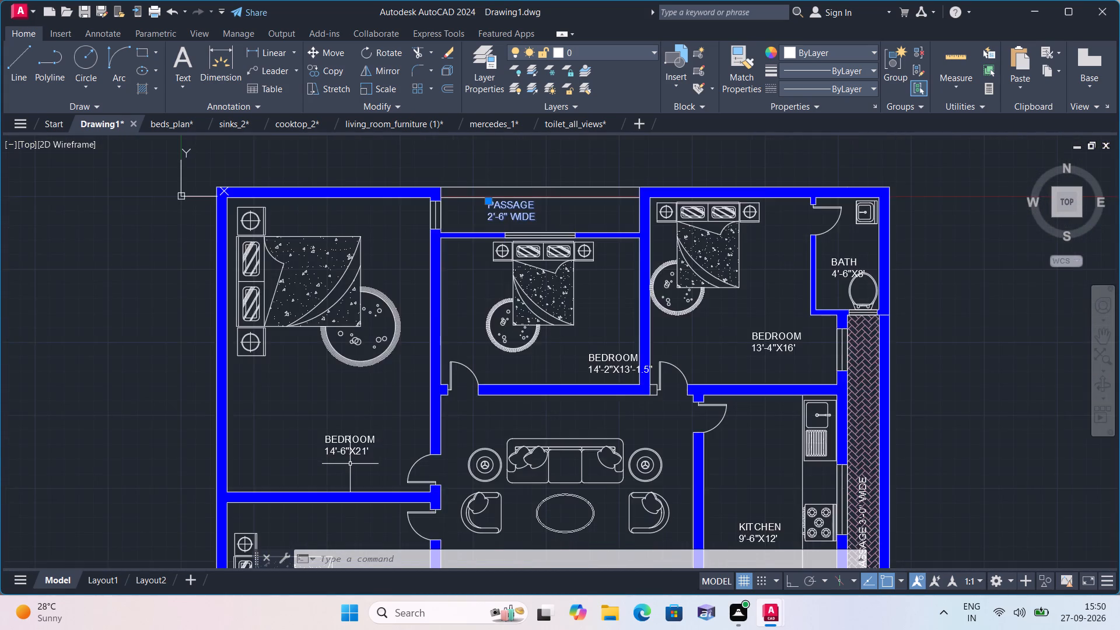
pyautogui.scroll(2, 346, 454)
pyautogui.click(338, 422)
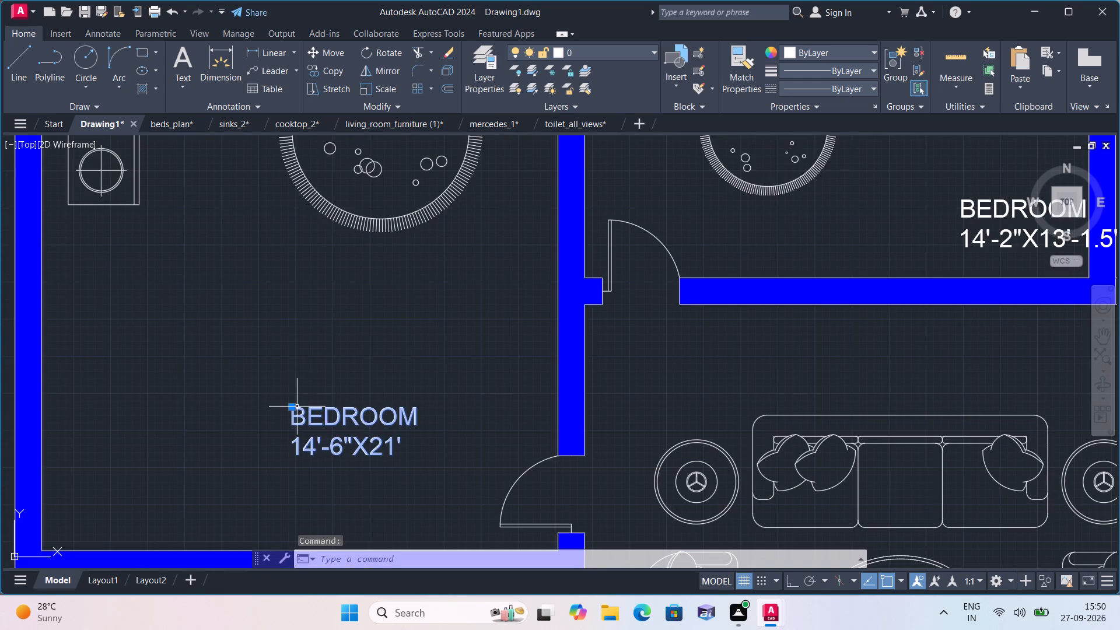
pyautogui.click(293, 407)
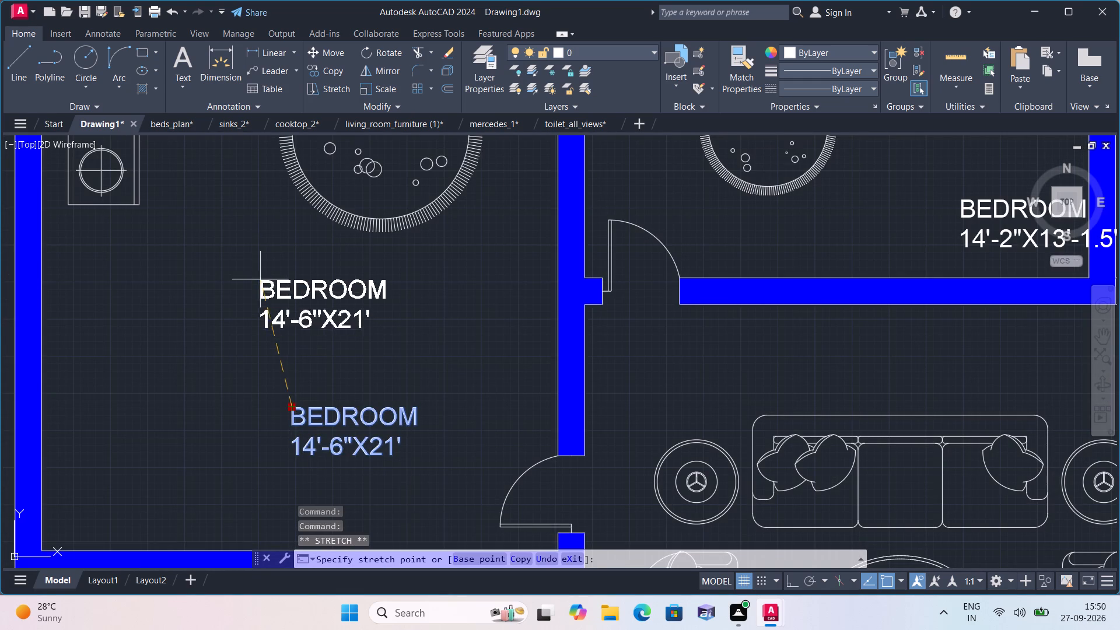
pyautogui.click(188, 235)
pyautogui.scroll(-2, 290, 310)
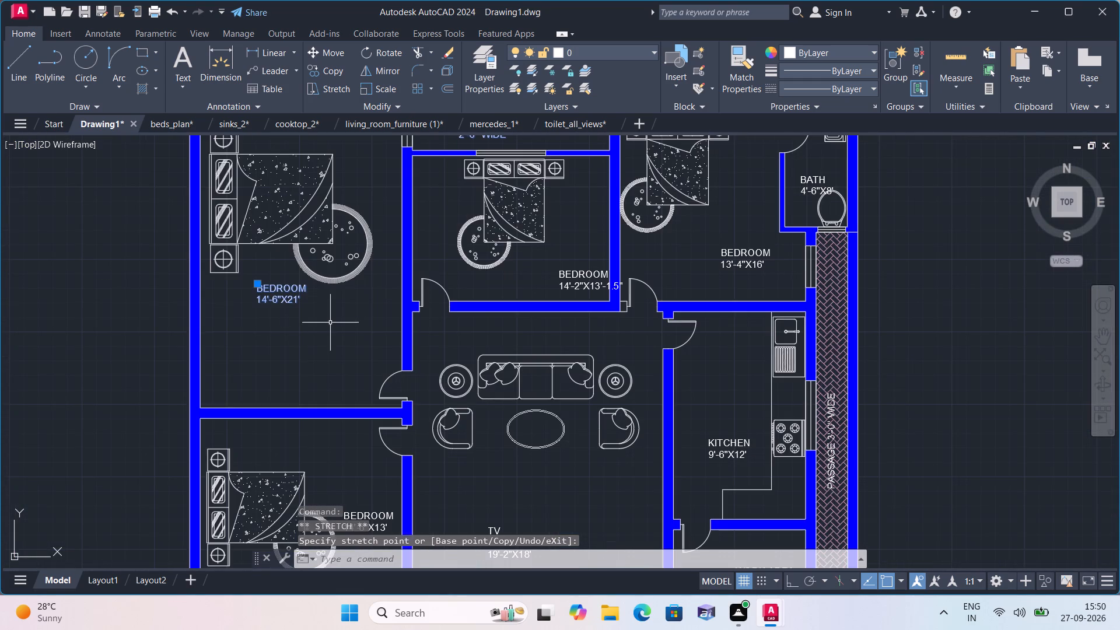
# Move the BEDROOM 14'-2"X13'-1.5" label off the wall into the open floor space between the bed and the door wall.
pyautogui.moveTo(327, 324); pyautogui.dragTo(274, 380, button='middle')
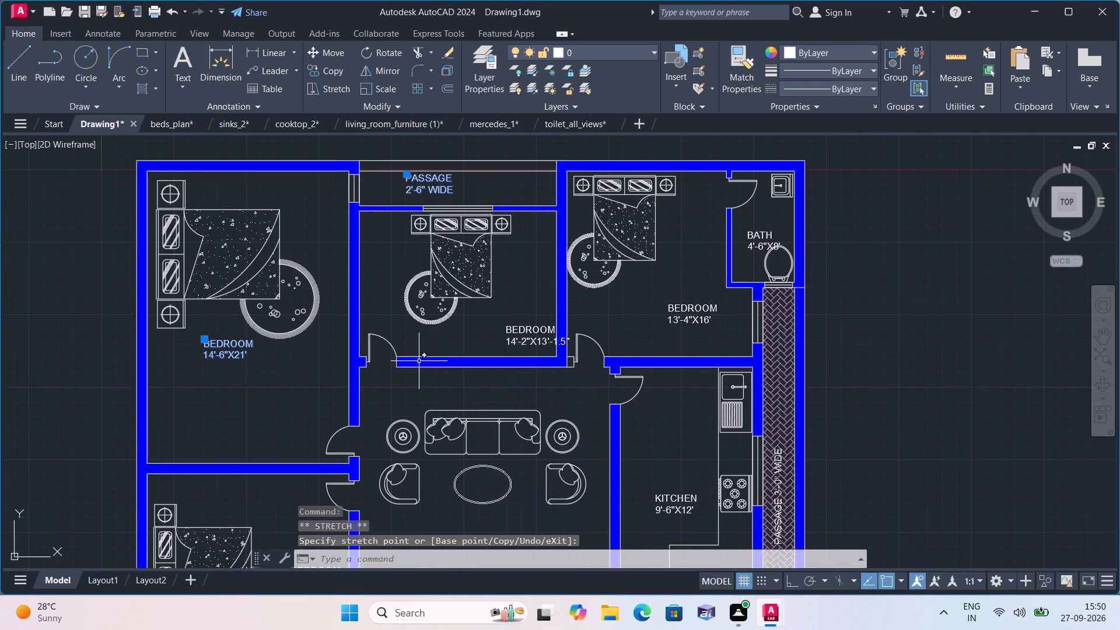
pyautogui.scroll(2, 419, 361)
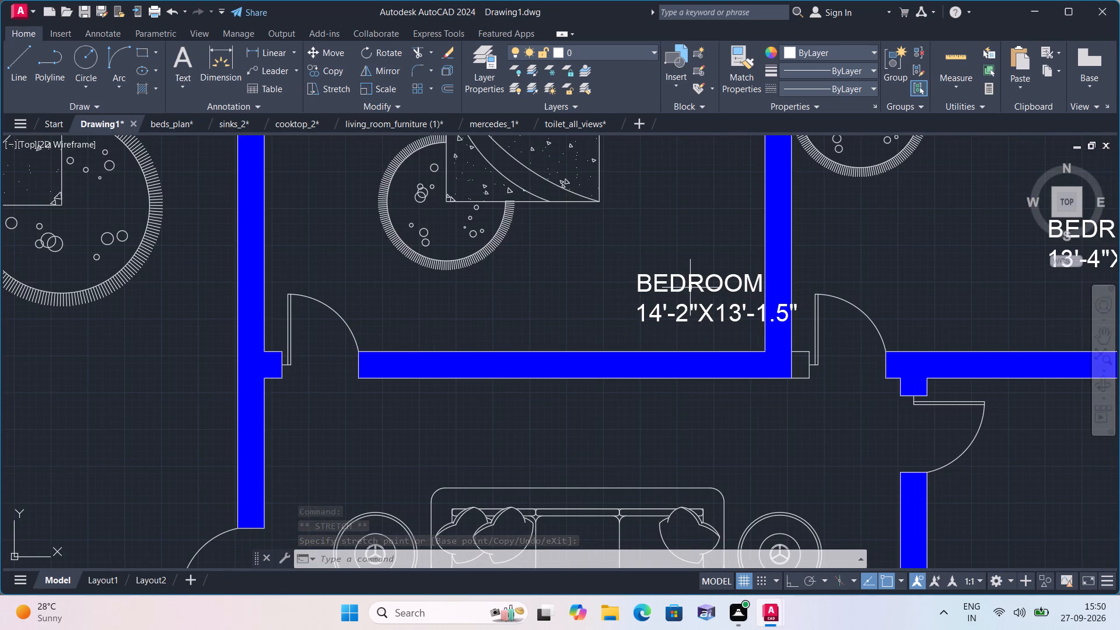
pyautogui.moveTo(690, 288); pyautogui.dragTo(567, 345, button='middle')
pyautogui.scroll(-1, 638, 321)
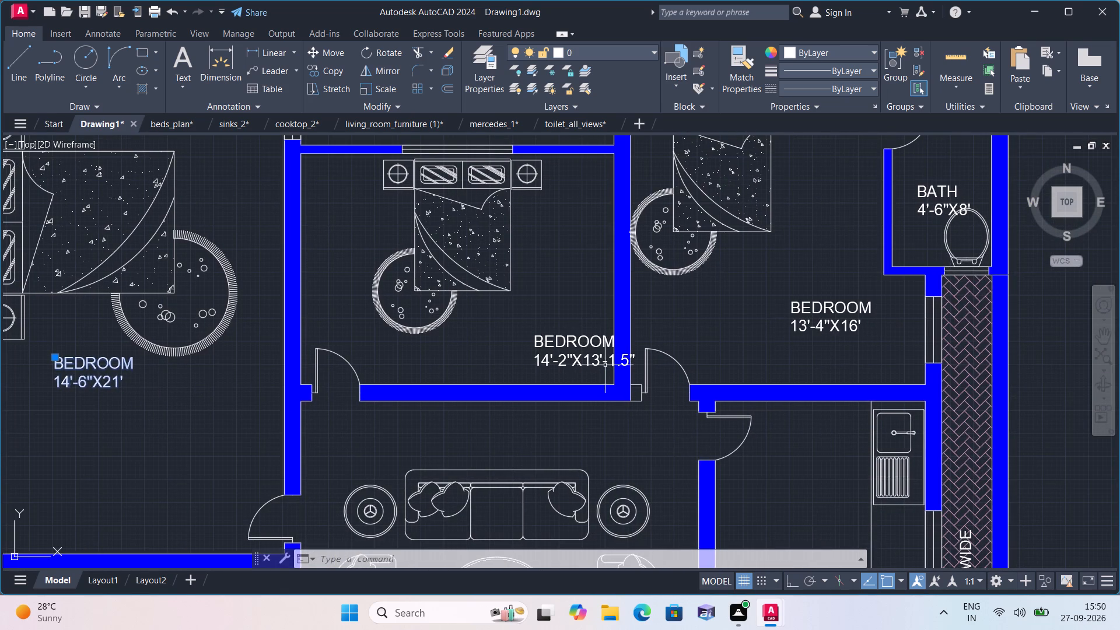
pyautogui.scroll(2, 605, 365)
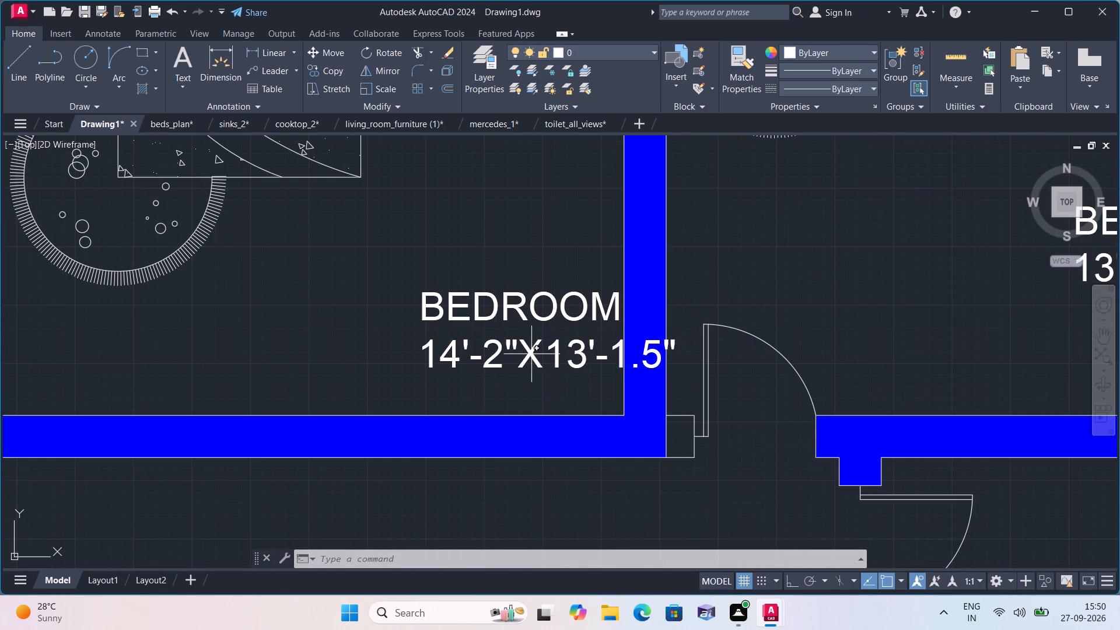
pyautogui.click(531, 354)
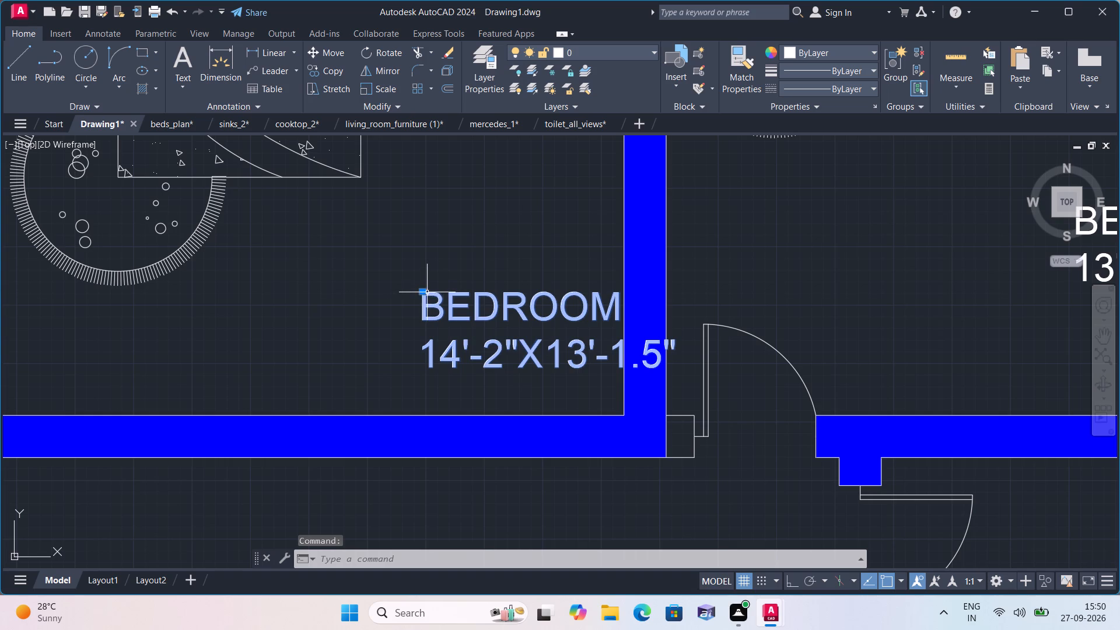
pyautogui.click(423, 292)
pyautogui.click(299, 236)
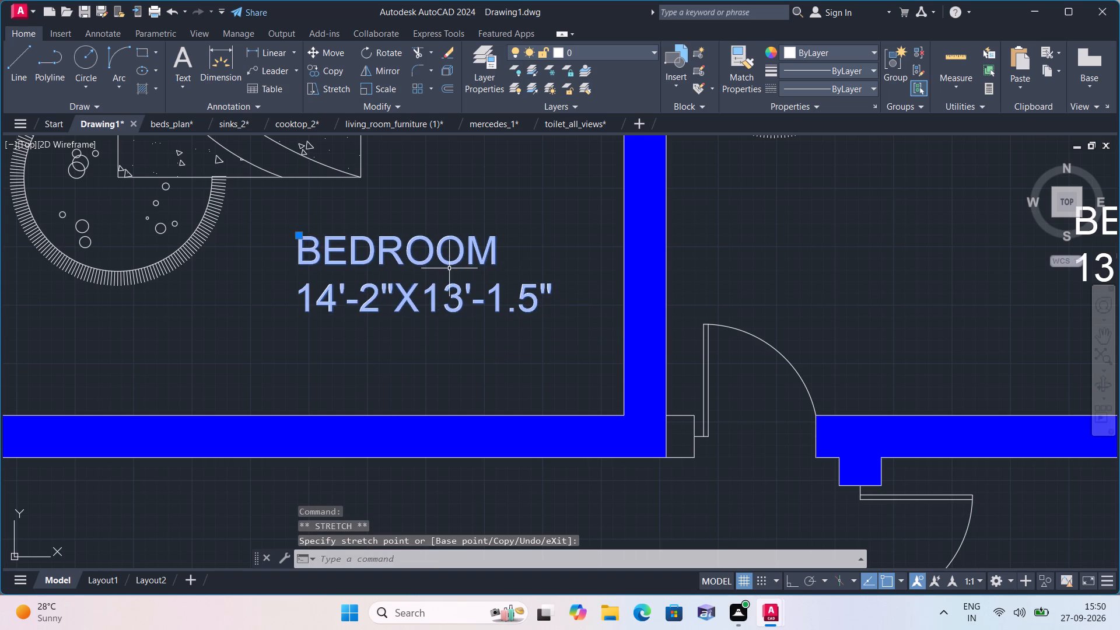
# Move the BATH 4'-6"X8' label up, clear of the toilet, into the open floor between the toilet and the washbasin.
pyautogui.moveTo(443, 266); pyautogui.dragTo(346, 346, button='middle')
pyautogui.scroll(-1, 440, 266)
pyautogui.scroll(-1, 349, 345)
pyautogui.scroll(2, 647, 366)
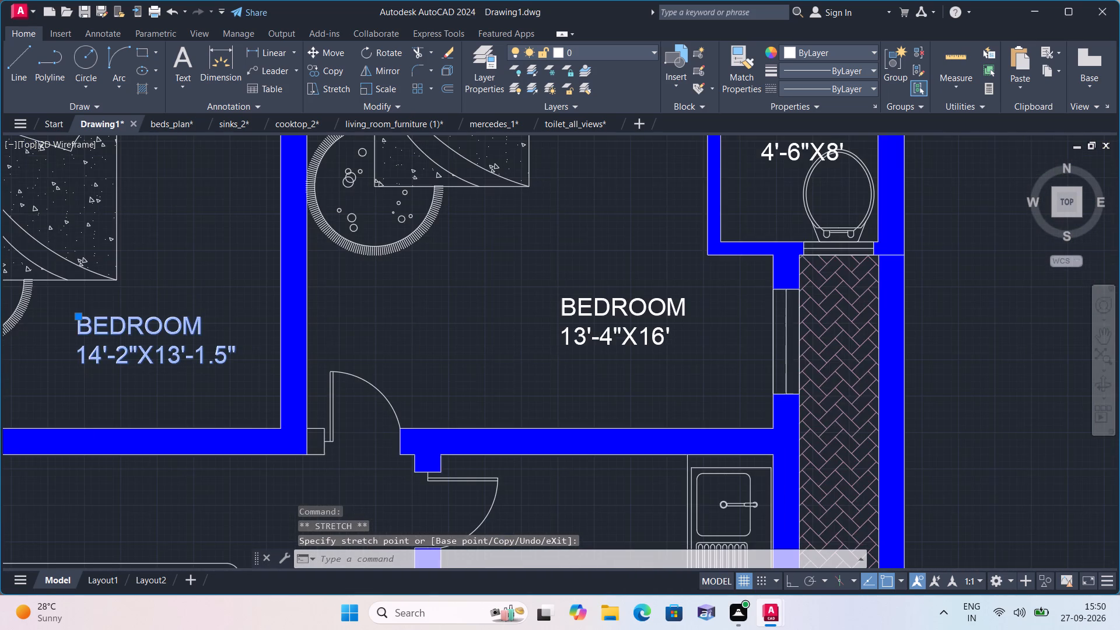
pyautogui.scroll(-1, 647, 366)
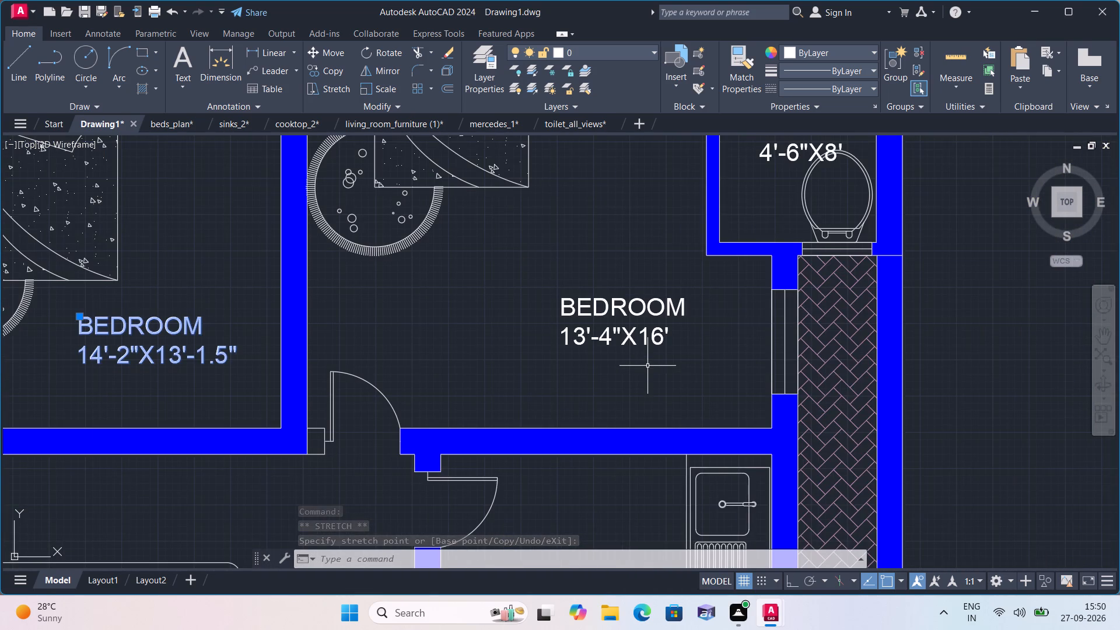
pyautogui.moveTo(638, 366); pyautogui.dragTo(534, 488, button='middle')
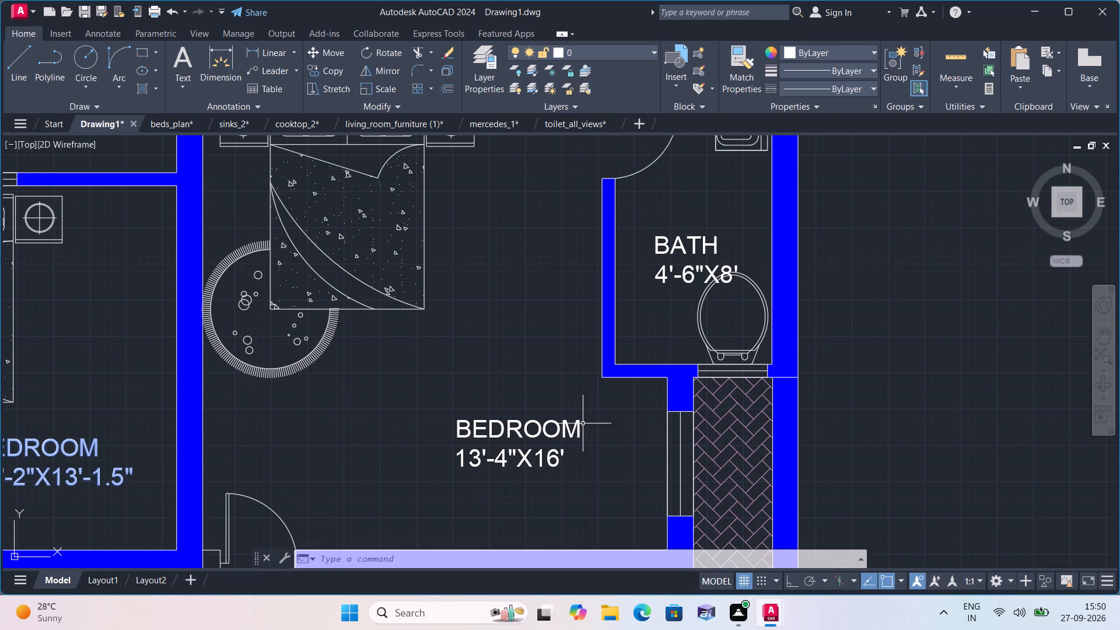
pyautogui.moveTo(583, 423); pyautogui.dragTo(542, 537, button='middle')
pyautogui.scroll(-1, 579, 437)
pyautogui.scroll(2, 609, 443)
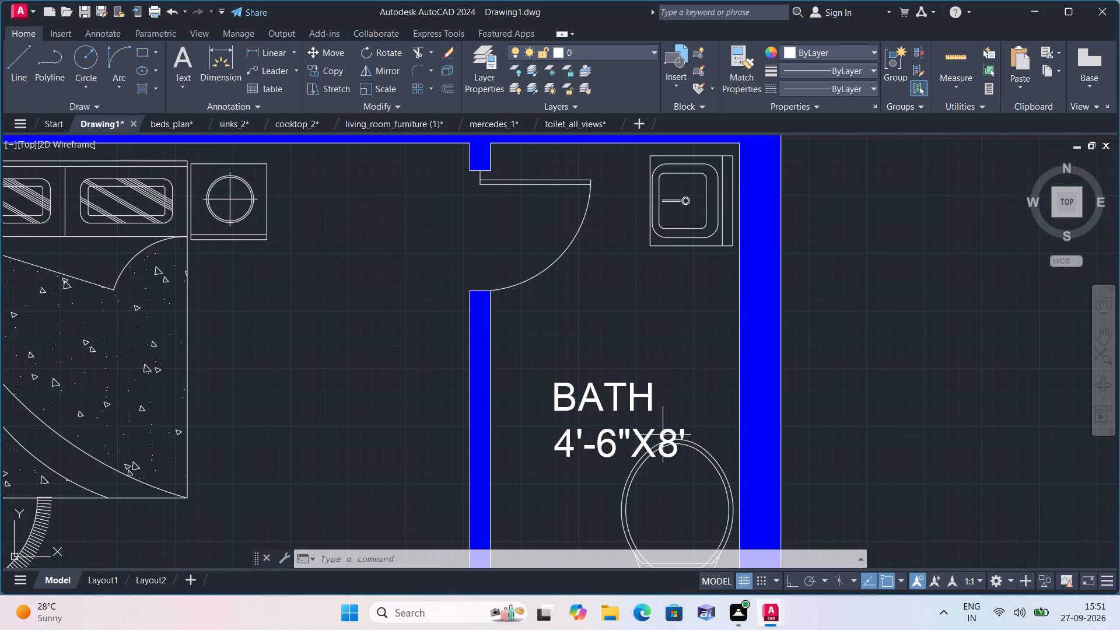
pyautogui.click(631, 394)
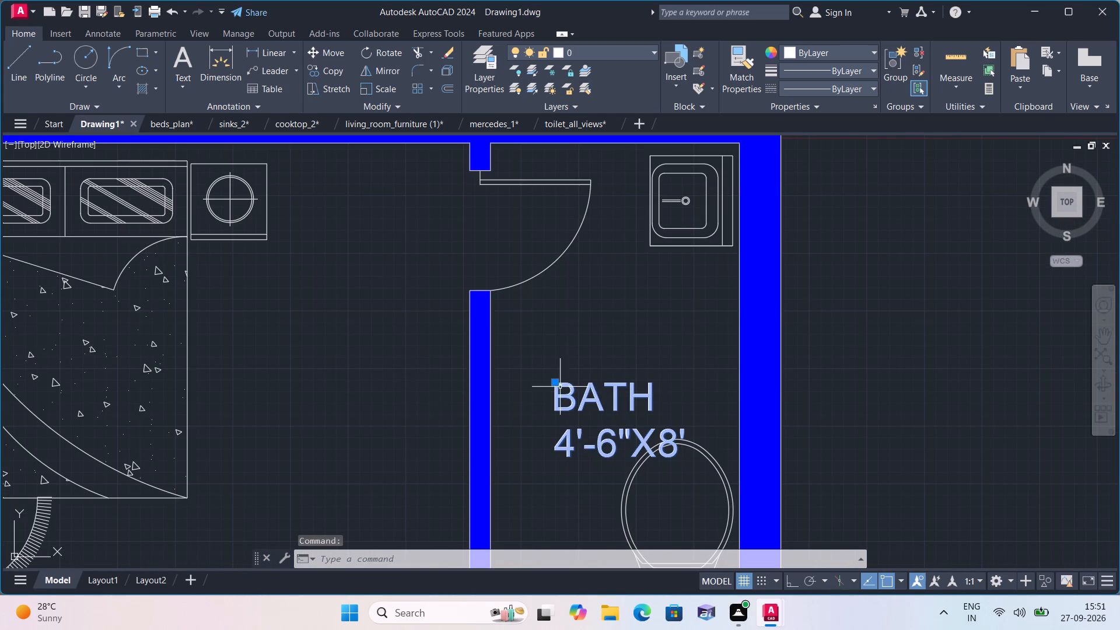
pyautogui.click(558, 384)
pyautogui.click(570, 316)
# Check the kitchen, work area, TV lounge and 14'-6"X13' bedroom labels for overlaps with walls or furniture.
pyautogui.scroll(-2, 508, 442)
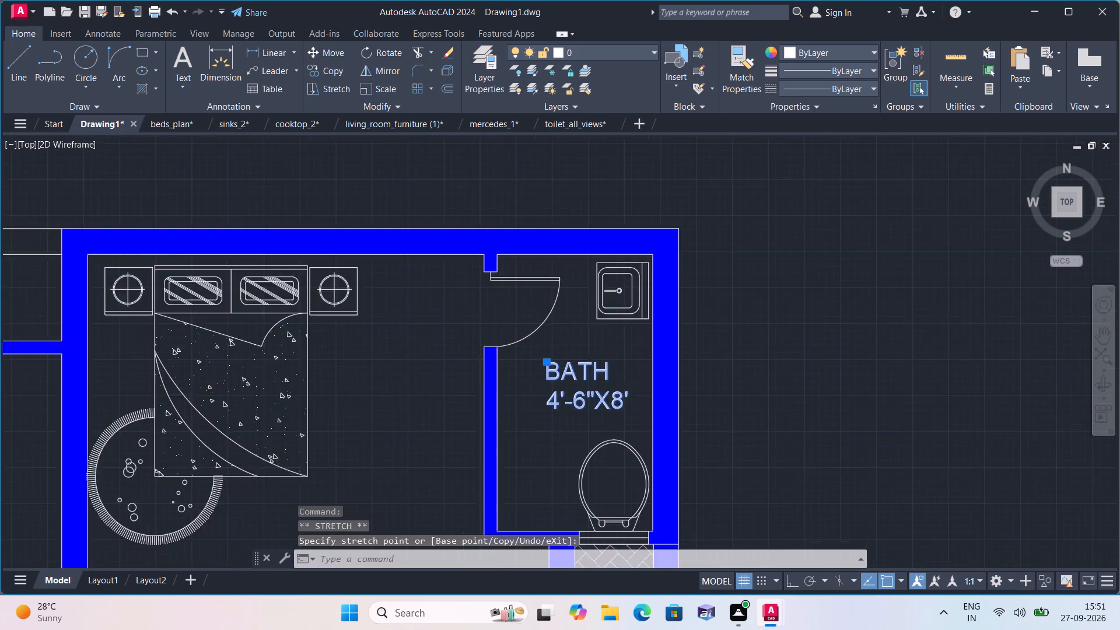
pyautogui.moveTo(501, 441); pyautogui.dragTo(519, 402, button='middle')
pyautogui.scroll(-1, 501, 441)
pyautogui.moveTo(522, 453); pyautogui.dragTo(534, 386, button='middle')
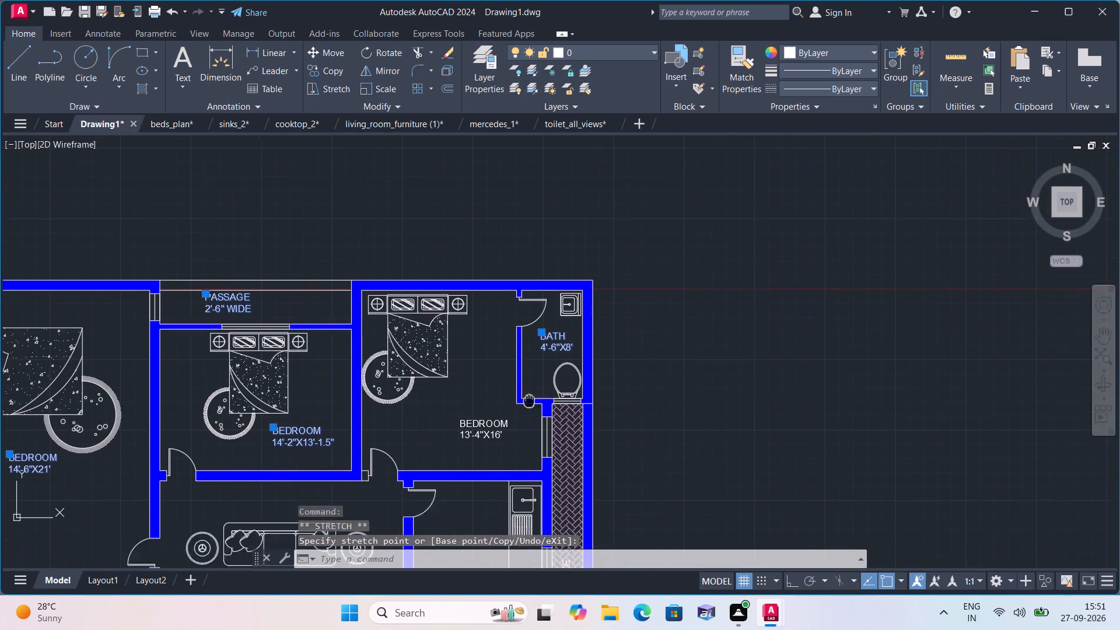
pyautogui.moveTo(534, 386); pyautogui.dragTo(554, 341, button='middle')
pyautogui.moveTo(485, 508); pyautogui.dragTo(516, 423, button='middle')
pyautogui.scroll(2, 521, 481)
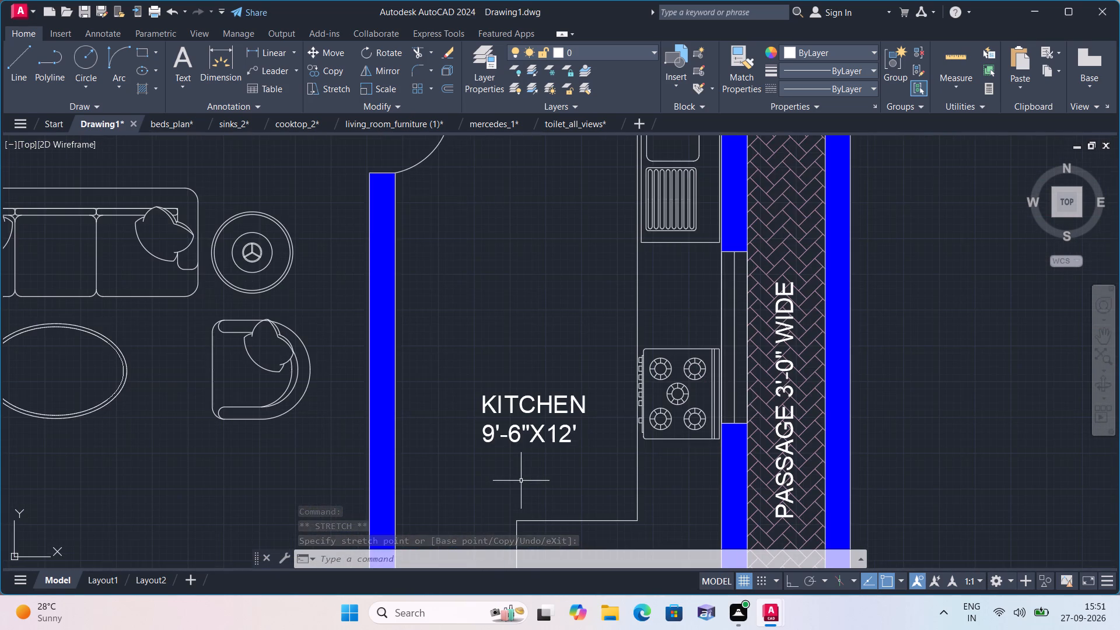
pyautogui.scroll(1, 521, 481)
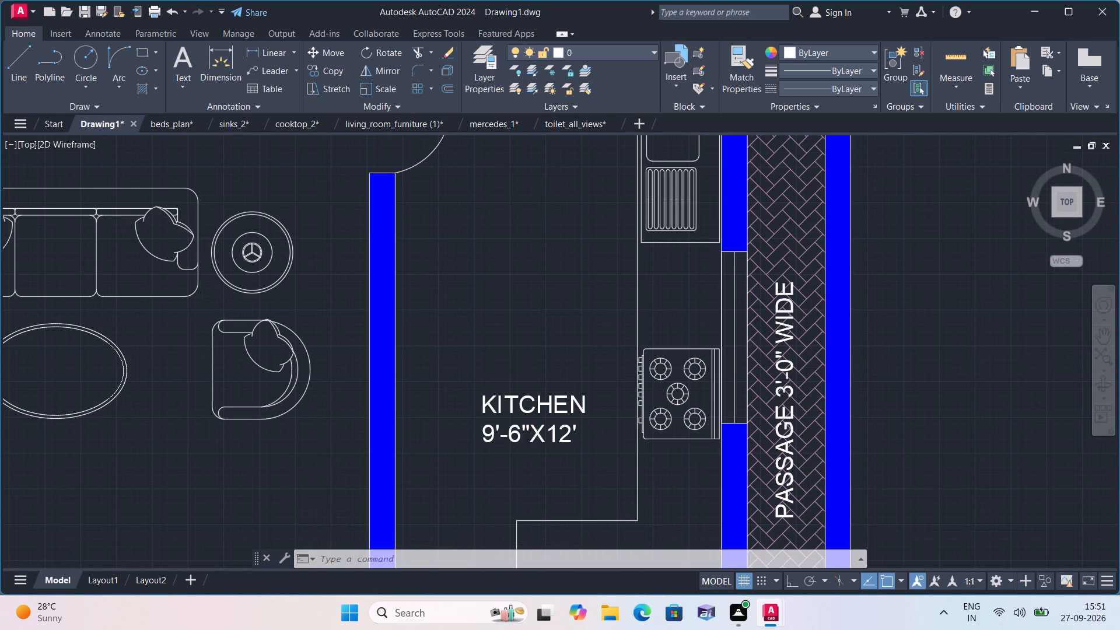
pyautogui.scroll(-1, 521, 481)
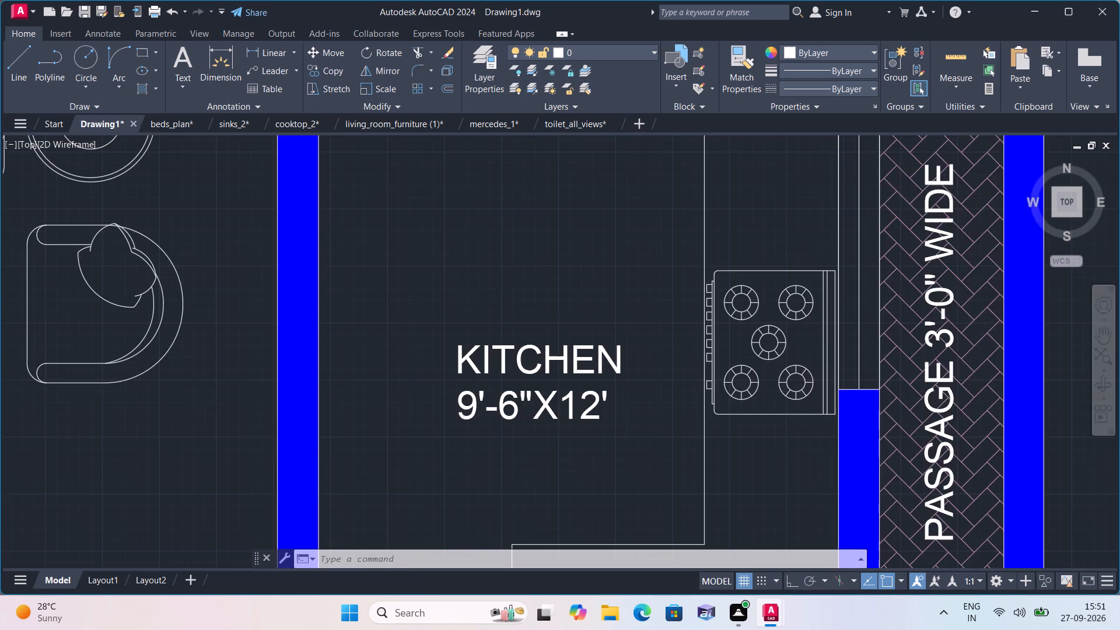
pyautogui.scroll(-1, 521, 481)
pyautogui.moveTo(549, 480); pyautogui.dragTo(574, 353, button='middle')
pyautogui.scroll(-1, 562, 428)
pyautogui.scroll(2, 589, 456)
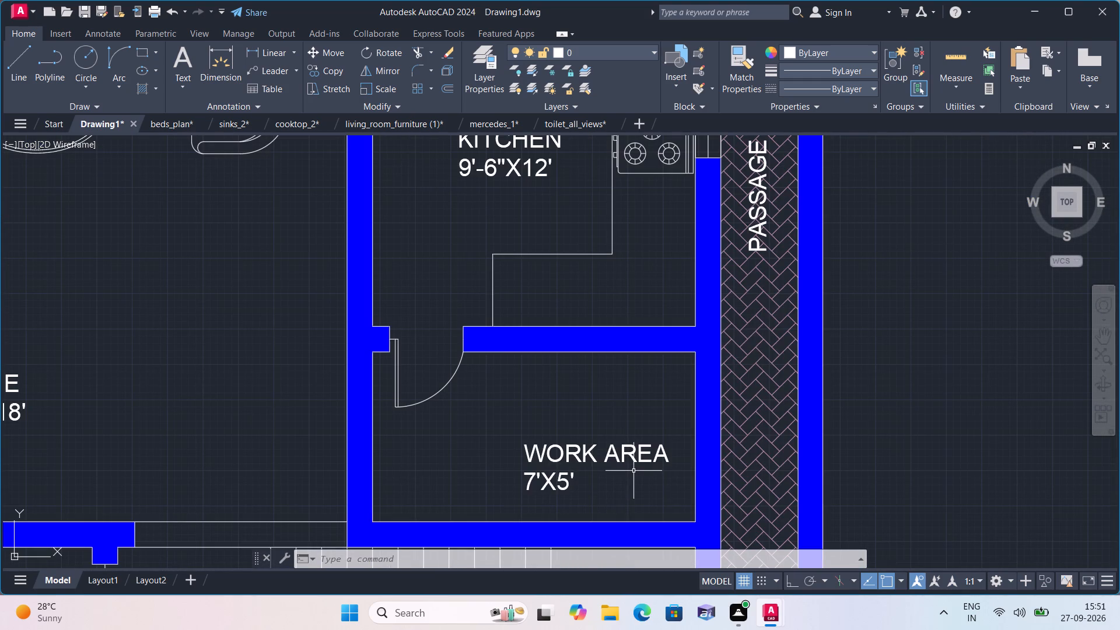
pyautogui.scroll(-1, 633, 471)
pyautogui.moveTo(561, 461); pyautogui.dragTo(366, 575, button='middle')
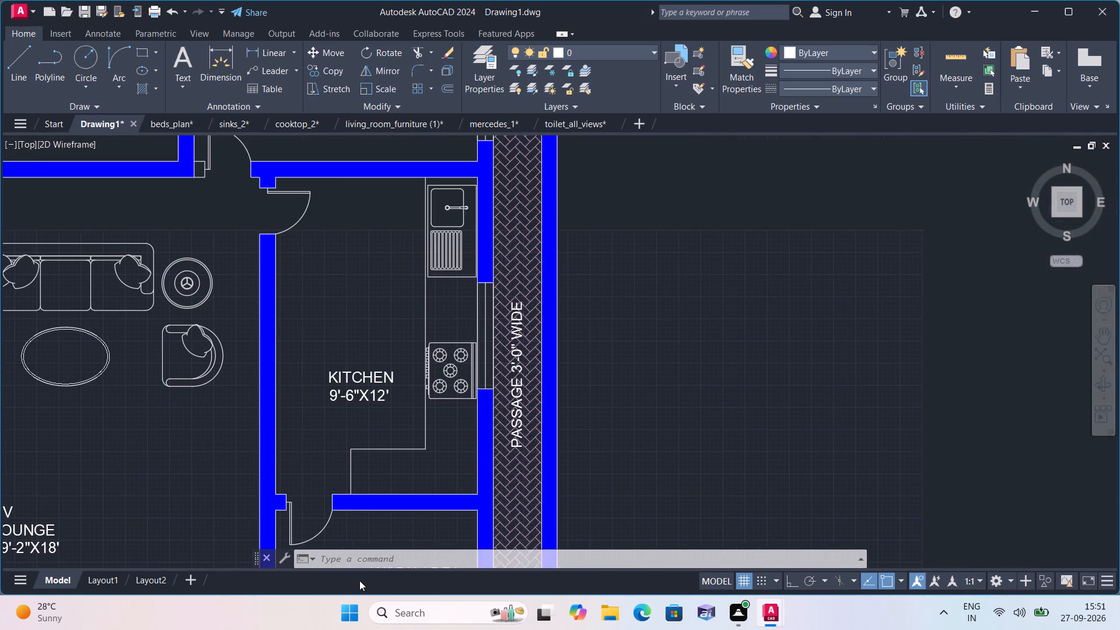
pyautogui.scroll(1, 517, 467)
pyautogui.scroll(-3, 517, 467)
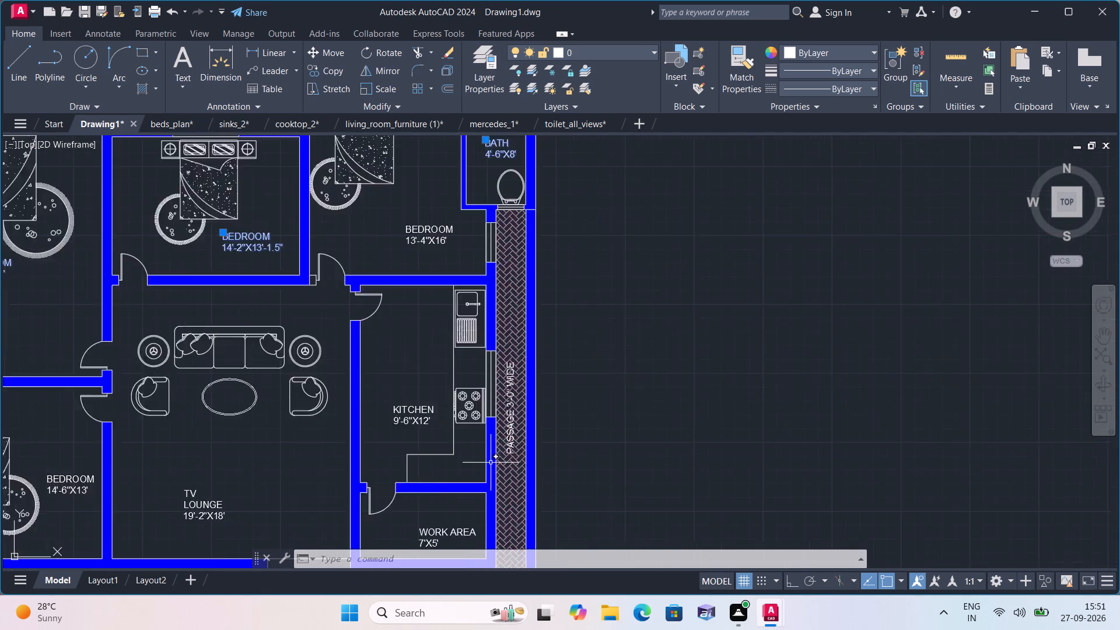
pyautogui.moveTo(387, 489); pyautogui.dragTo(549, 414, button='middle')
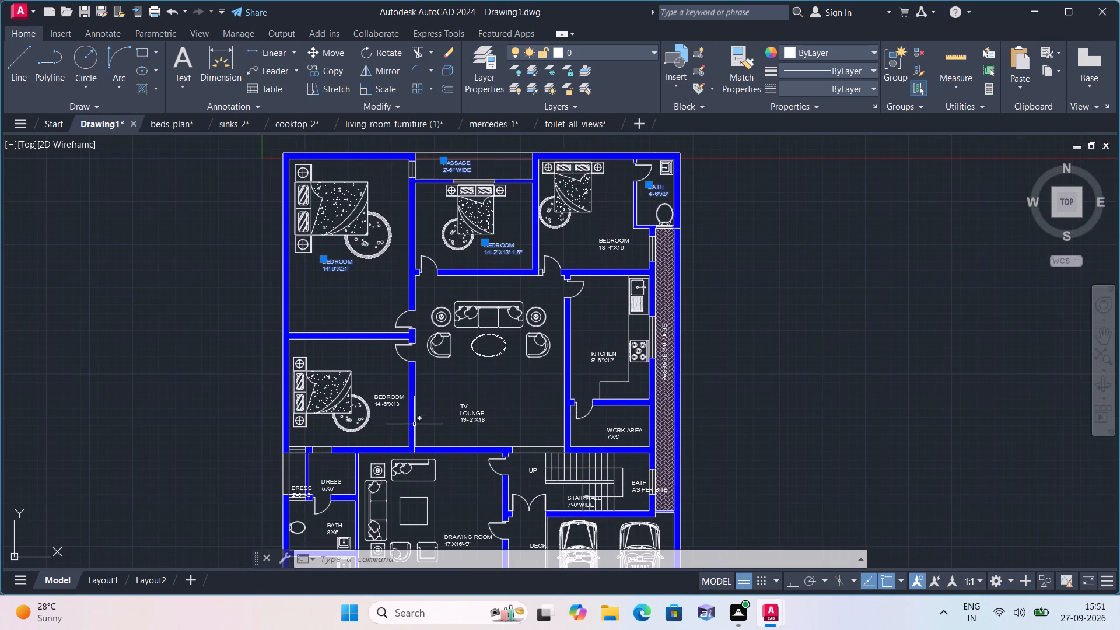
pyautogui.scroll(3, 394, 423)
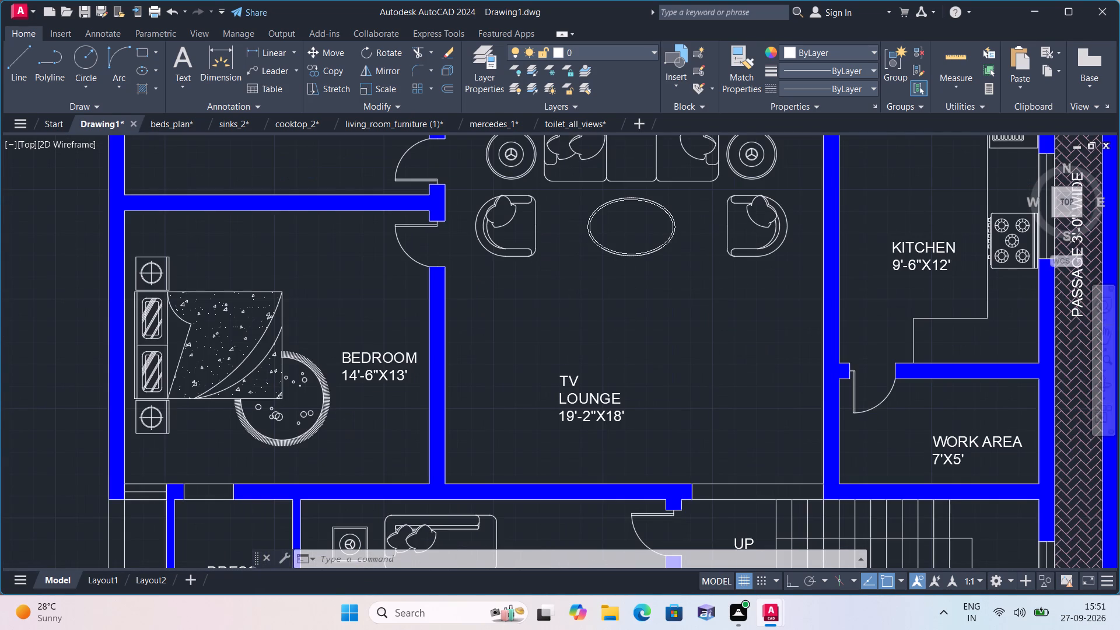
pyautogui.scroll(-2, 394, 423)
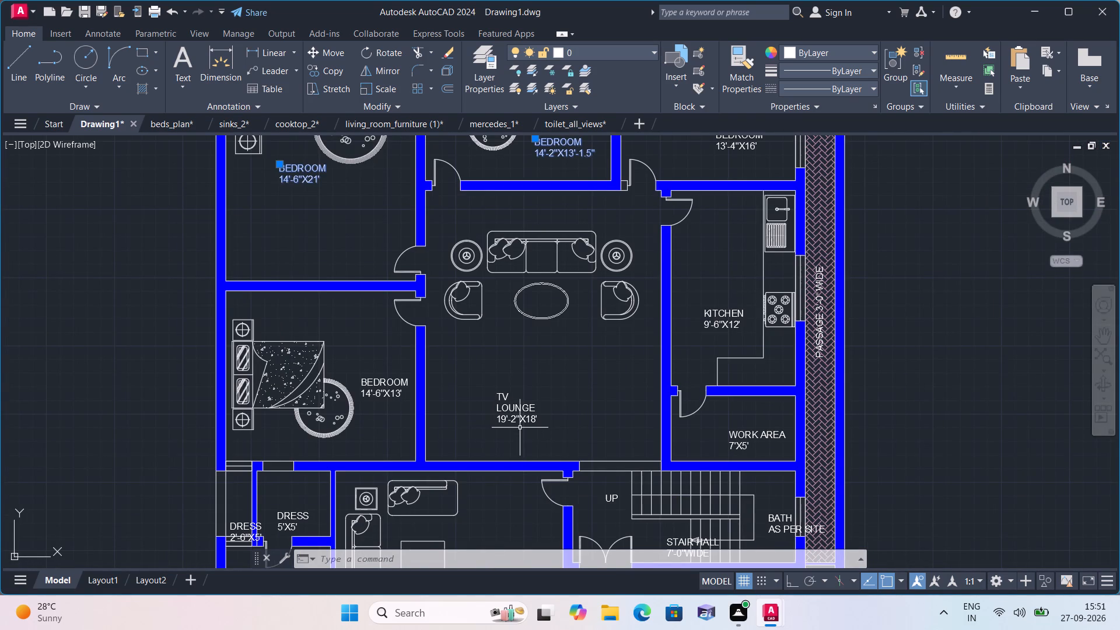
pyautogui.scroll(2, 516, 413)
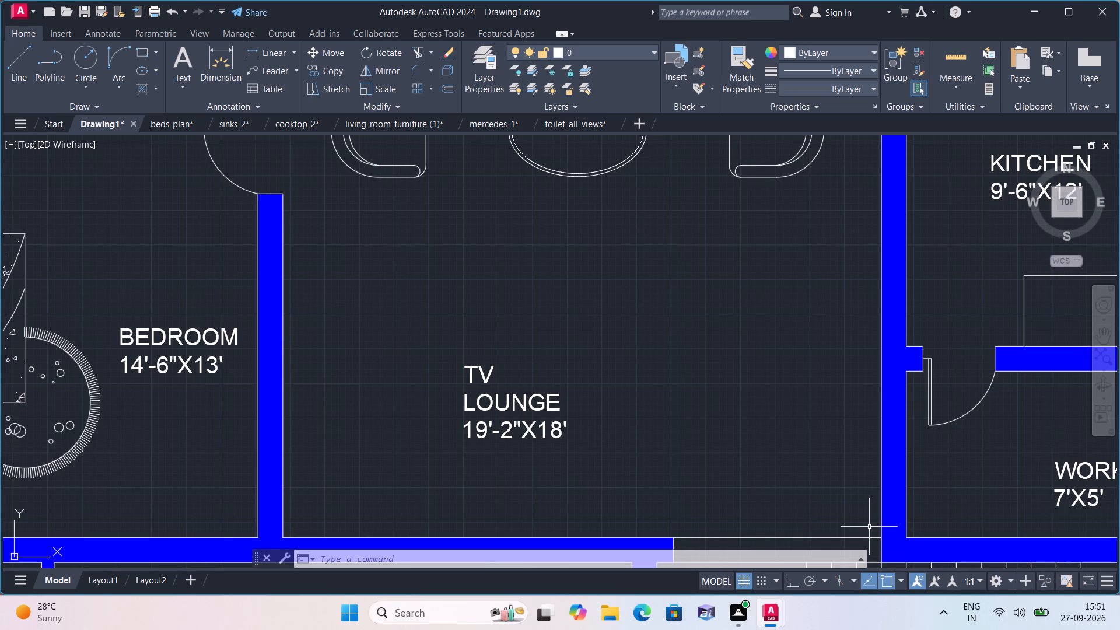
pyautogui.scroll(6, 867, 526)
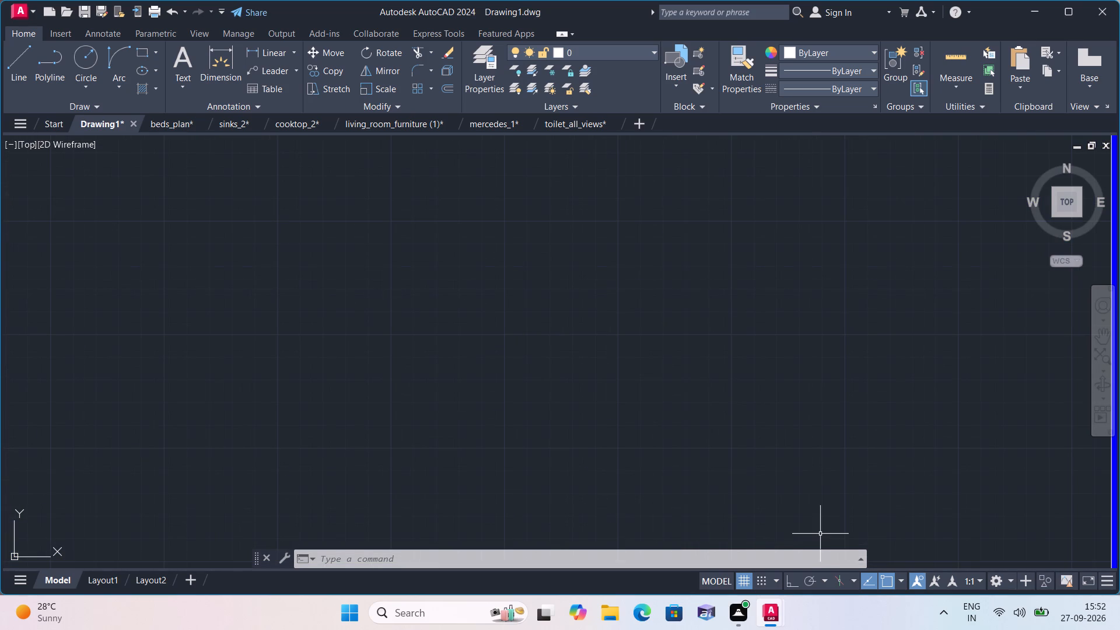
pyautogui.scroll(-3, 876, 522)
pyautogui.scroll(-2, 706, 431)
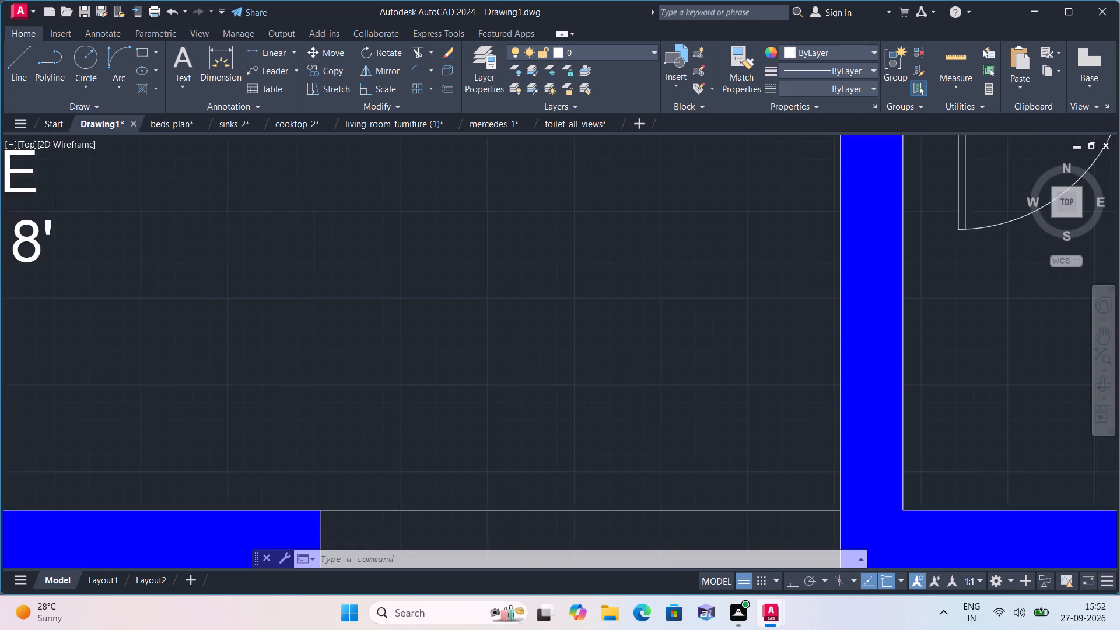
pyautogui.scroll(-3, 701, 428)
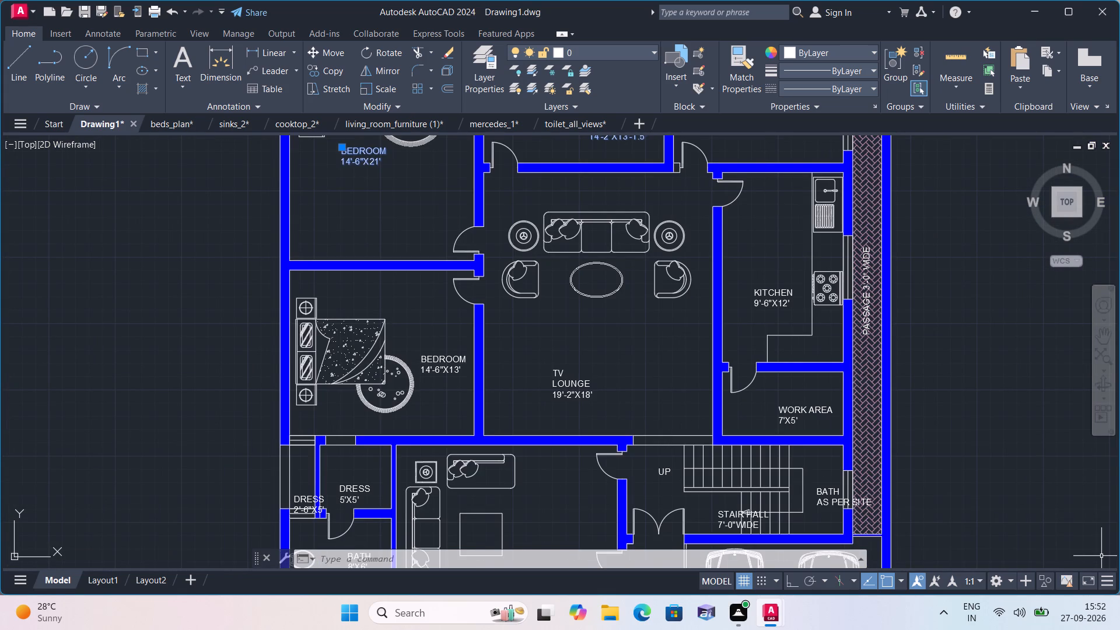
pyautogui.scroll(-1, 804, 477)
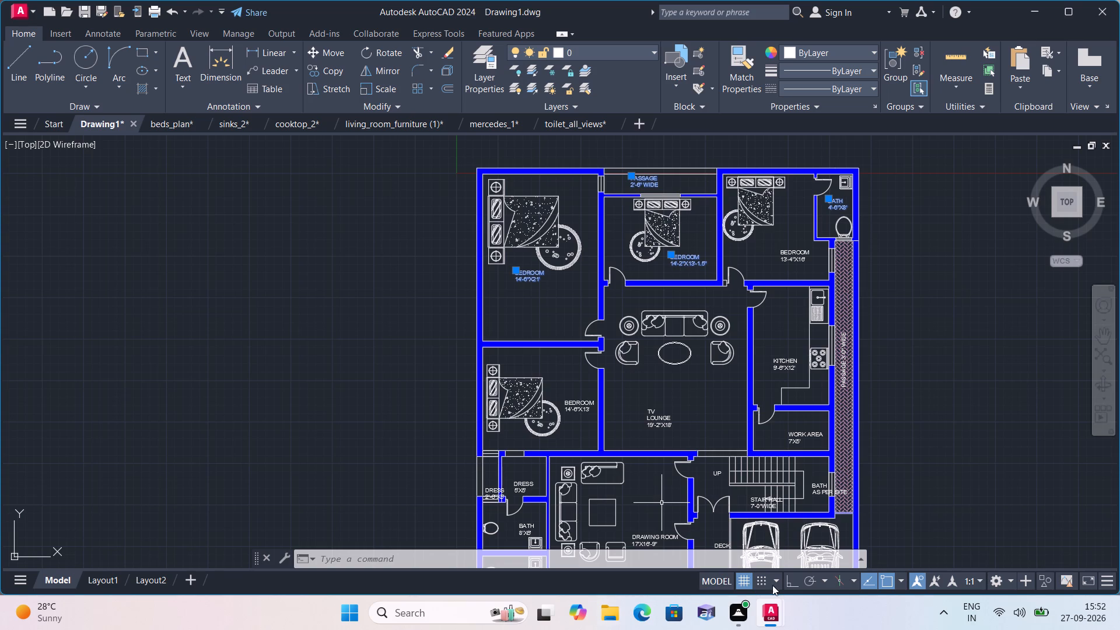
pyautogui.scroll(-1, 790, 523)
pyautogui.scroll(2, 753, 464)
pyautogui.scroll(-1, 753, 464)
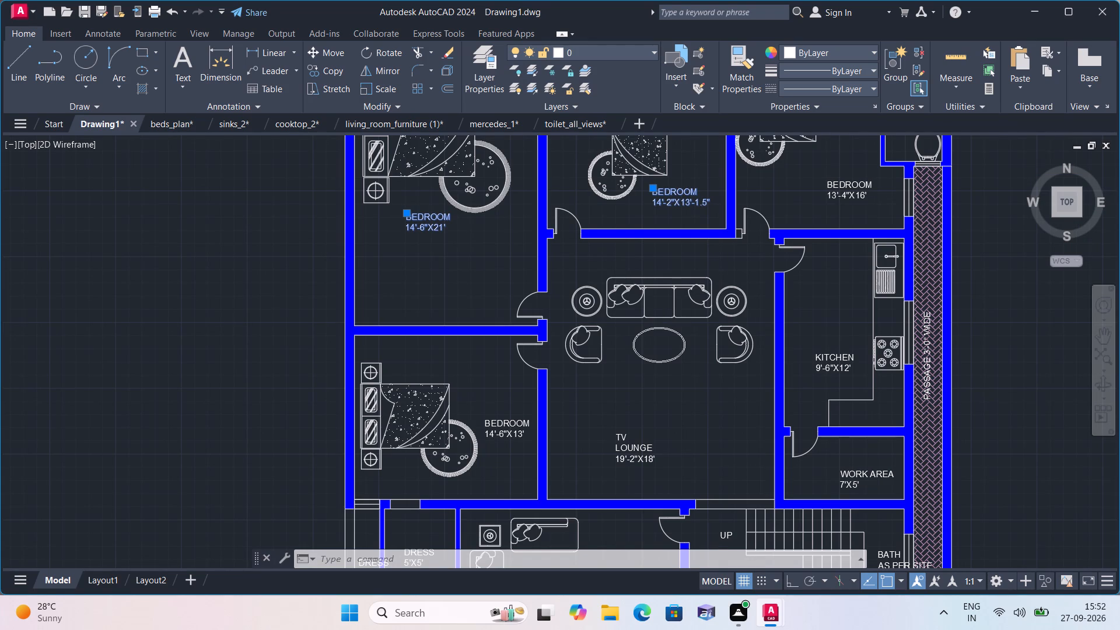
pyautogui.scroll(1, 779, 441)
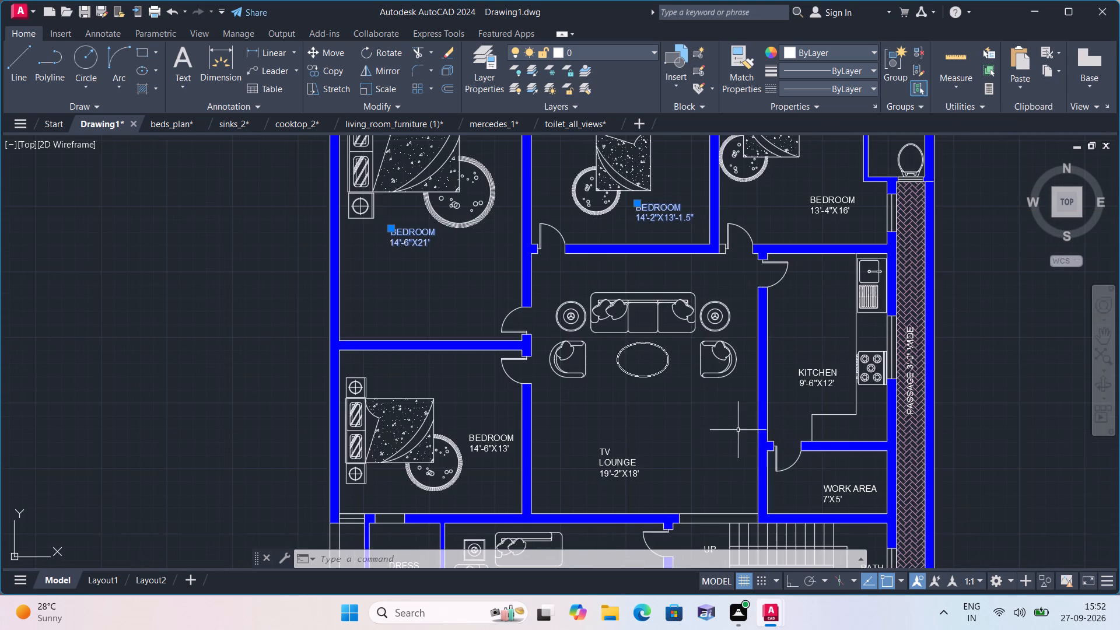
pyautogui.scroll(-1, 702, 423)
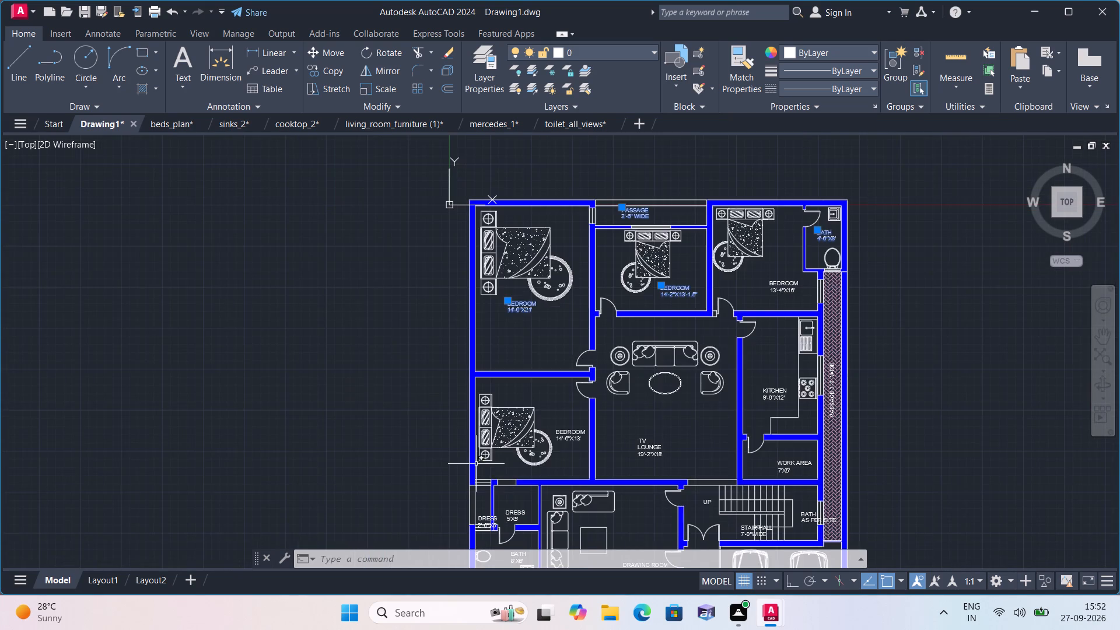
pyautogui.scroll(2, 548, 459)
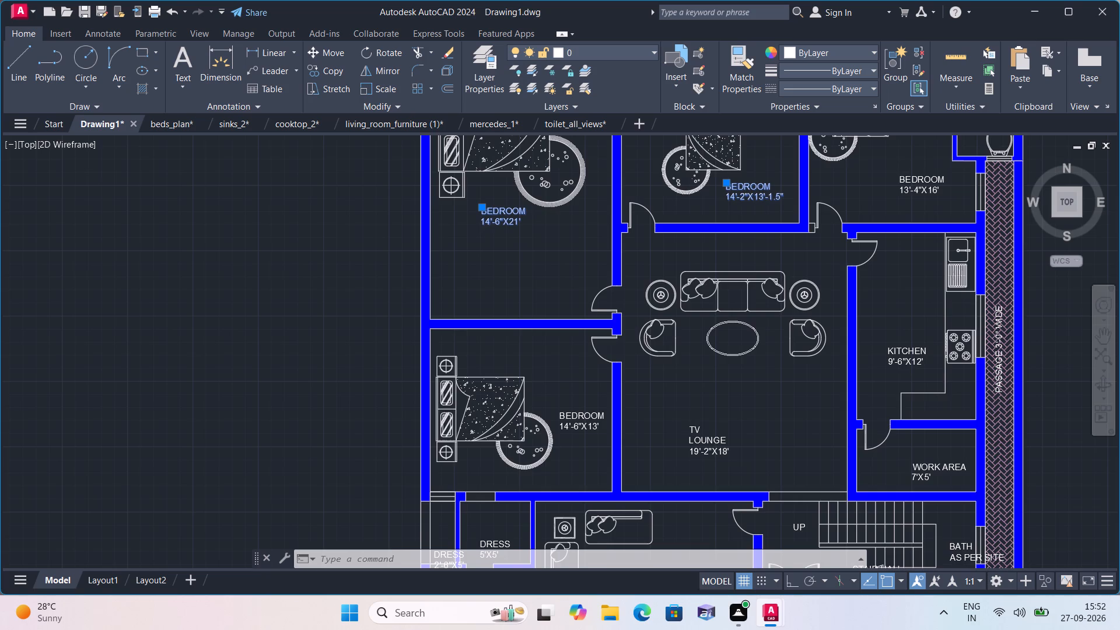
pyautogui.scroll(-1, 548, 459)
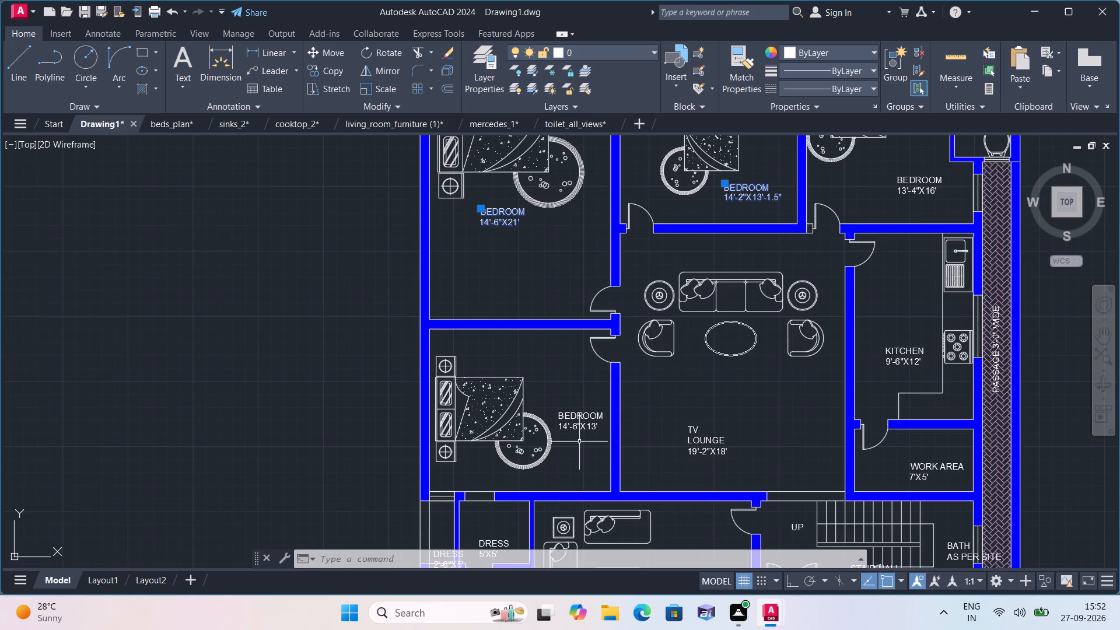
# Move the TV LOUNGE 19'-2"X18' label up toward the room's centre, into the open floor just below the oval table.
pyautogui.scroll(1, 580, 441)
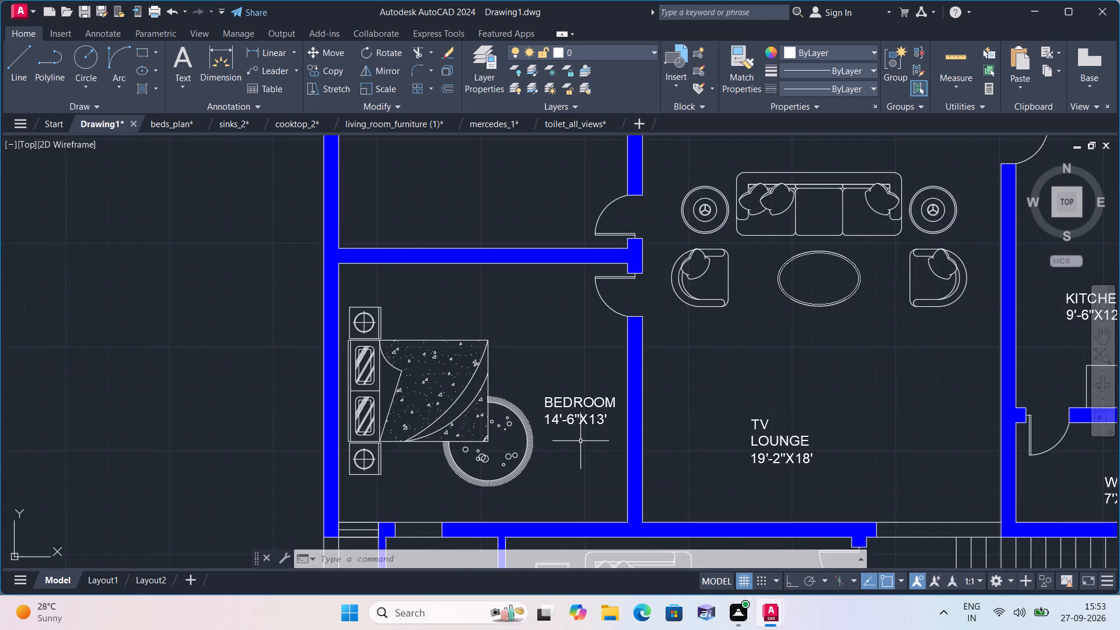
pyautogui.scroll(-1, 580, 441)
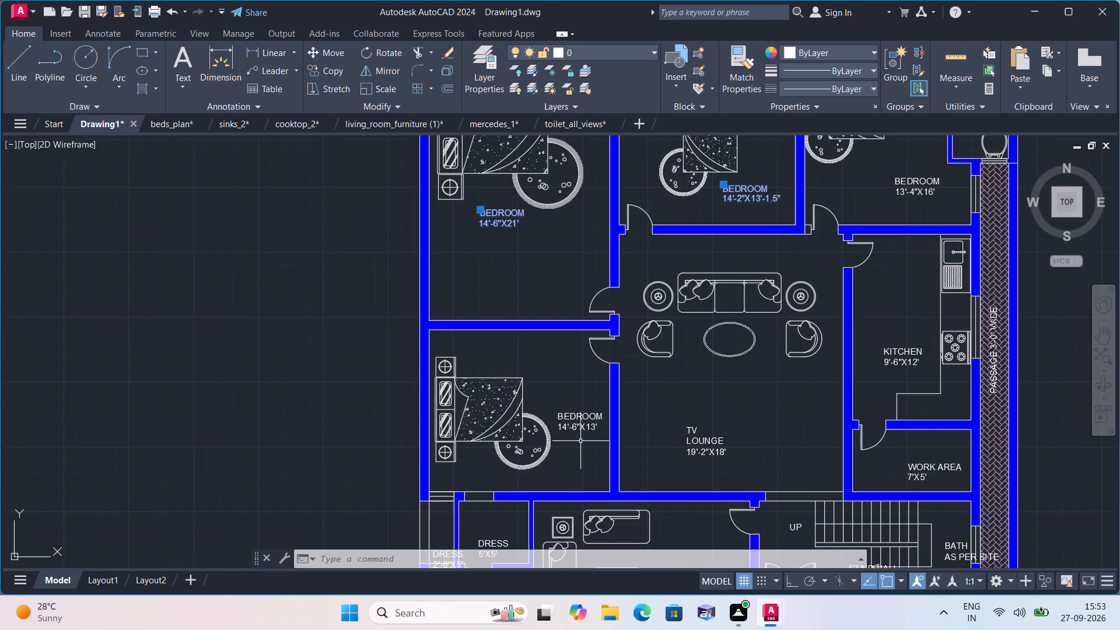
pyautogui.scroll(2, 580, 441)
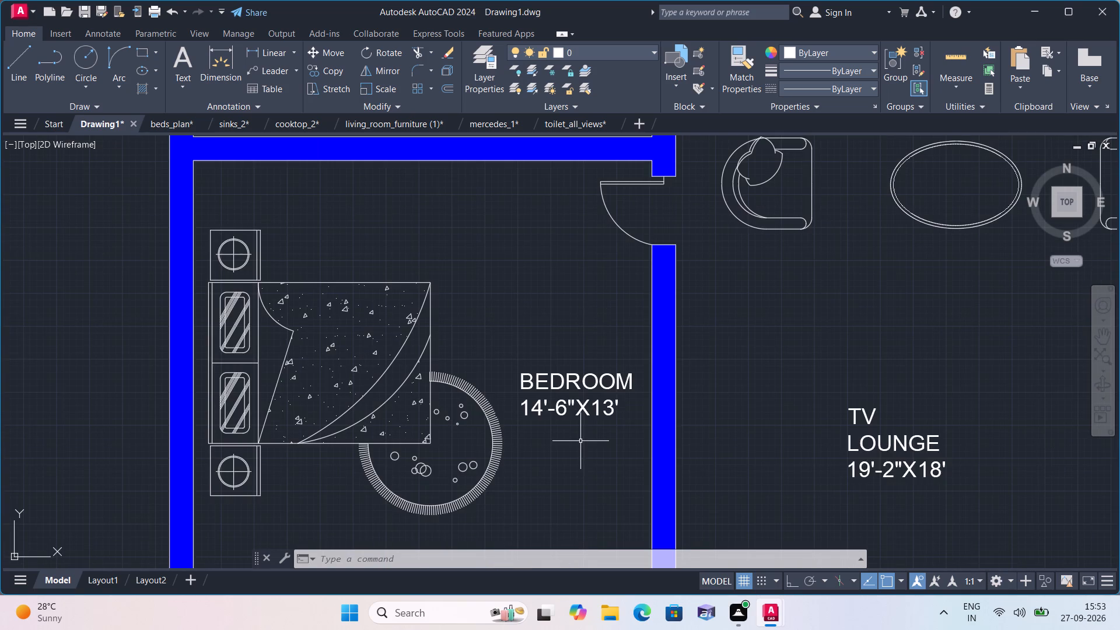
pyautogui.scroll(-2, 580, 441)
pyautogui.scroll(1, 717, 450)
pyautogui.click(684, 437)
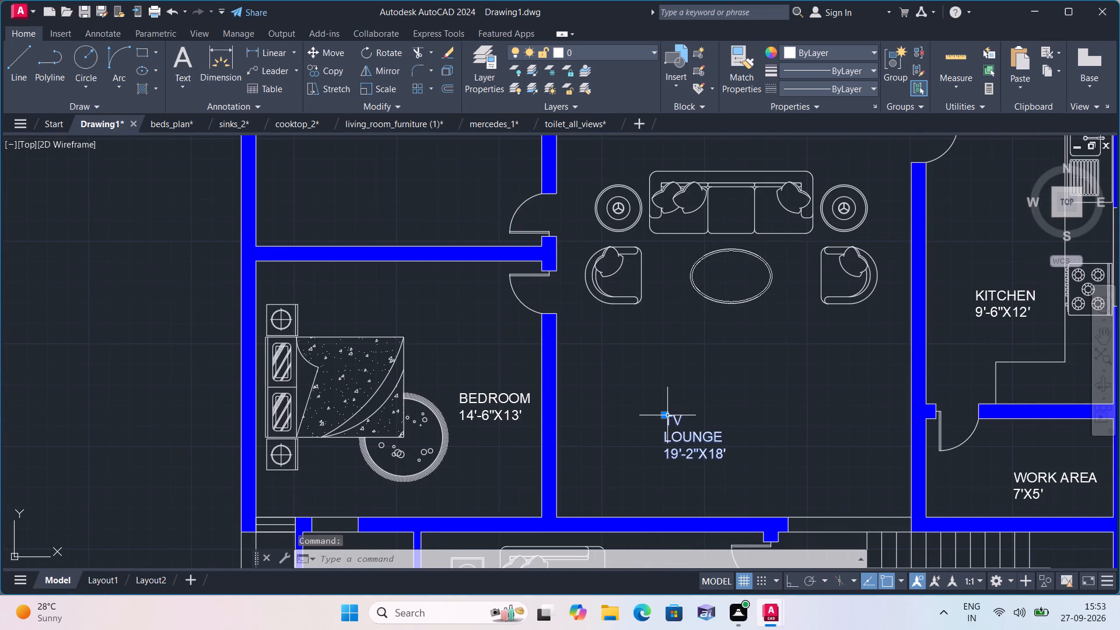
pyautogui.click(667, 415)
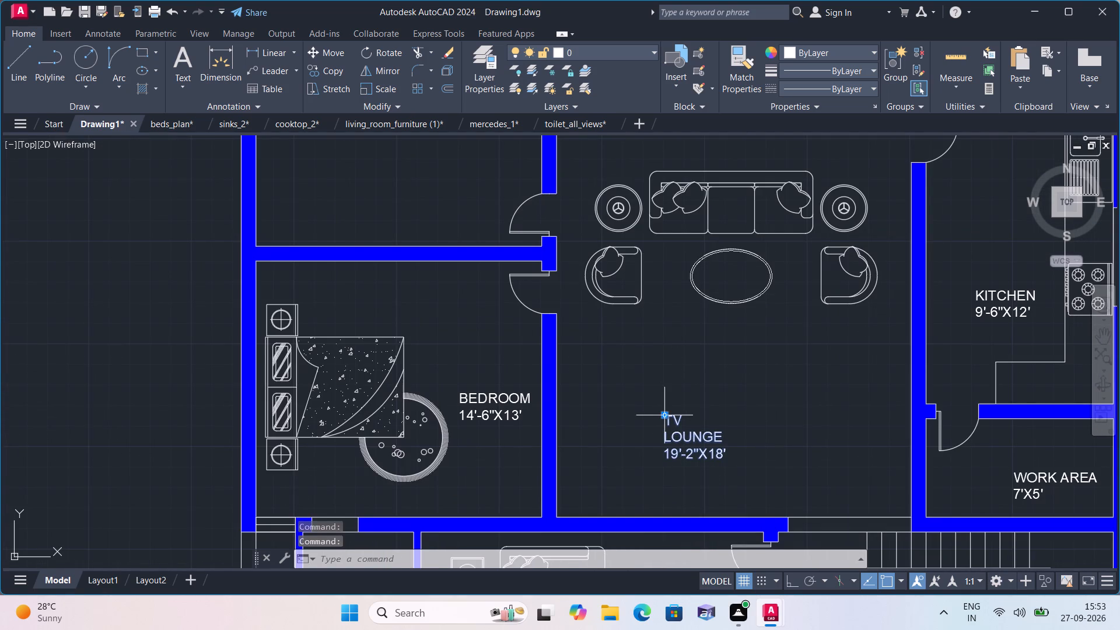
pyautogui.click(663, 415)
pyautogui.click(682, 348)
# Move the UP label horizontally toward the stairs, placing it close to the first tread of the upper flight.
pyautogui.scroll(-1, 802, 411)
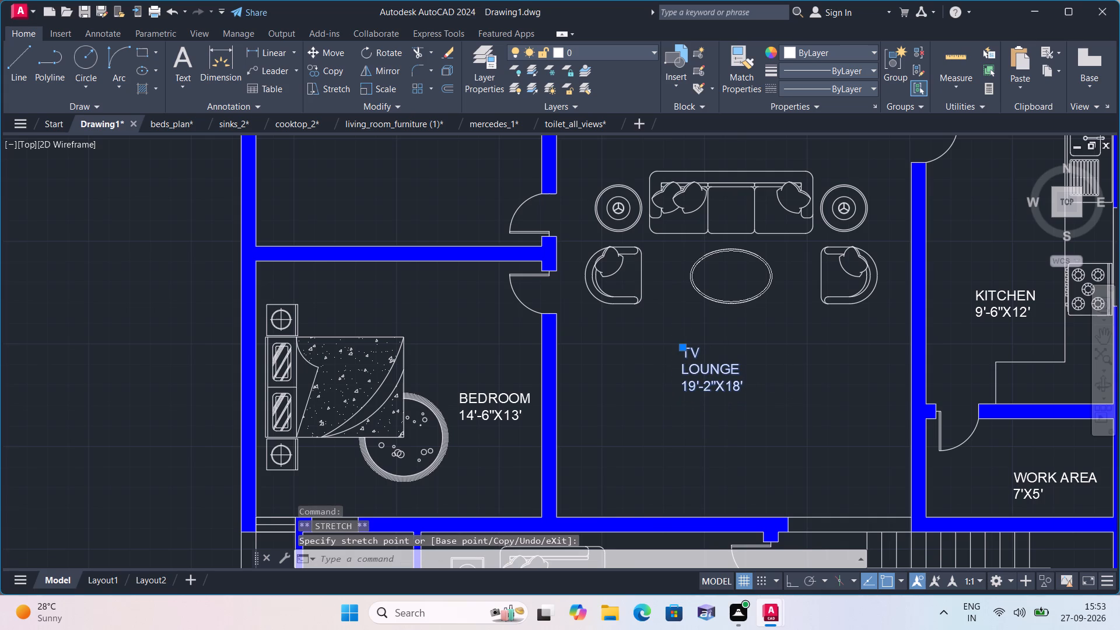
pyautogui.scroll(1, 936, 460)
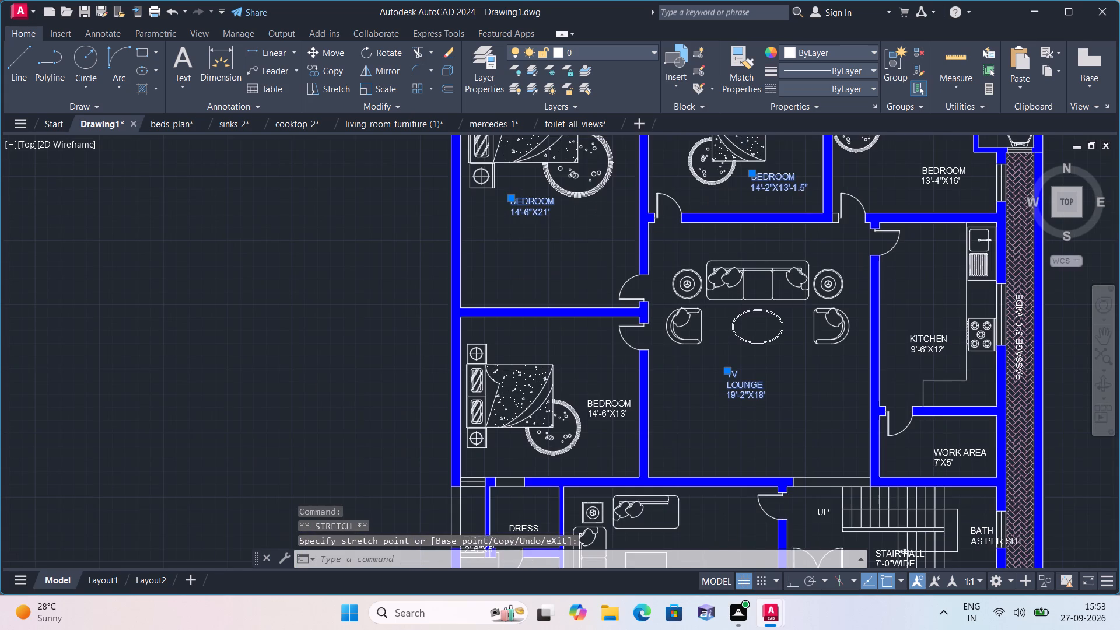
pyautogui.moveTo(1011, 464); pyautogui.dragTo(986, 426, button='middle')
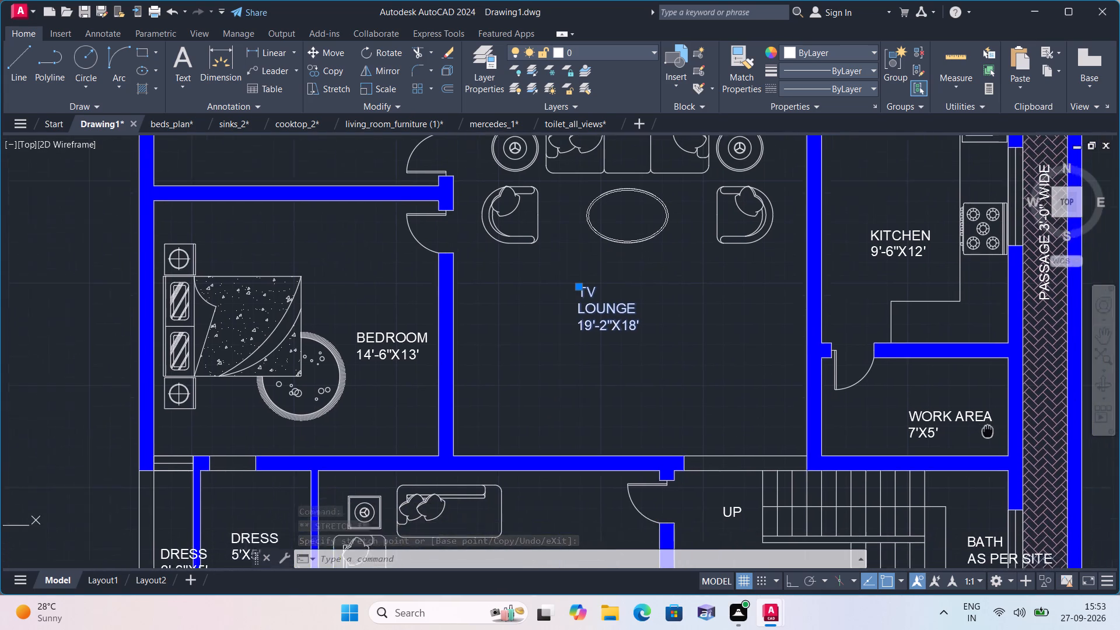
pyautogui.moveTo(986, 426); pyautogui.dragTo(977, 402, button='middle')
pyautogui.scroll(-1, 977, 402)
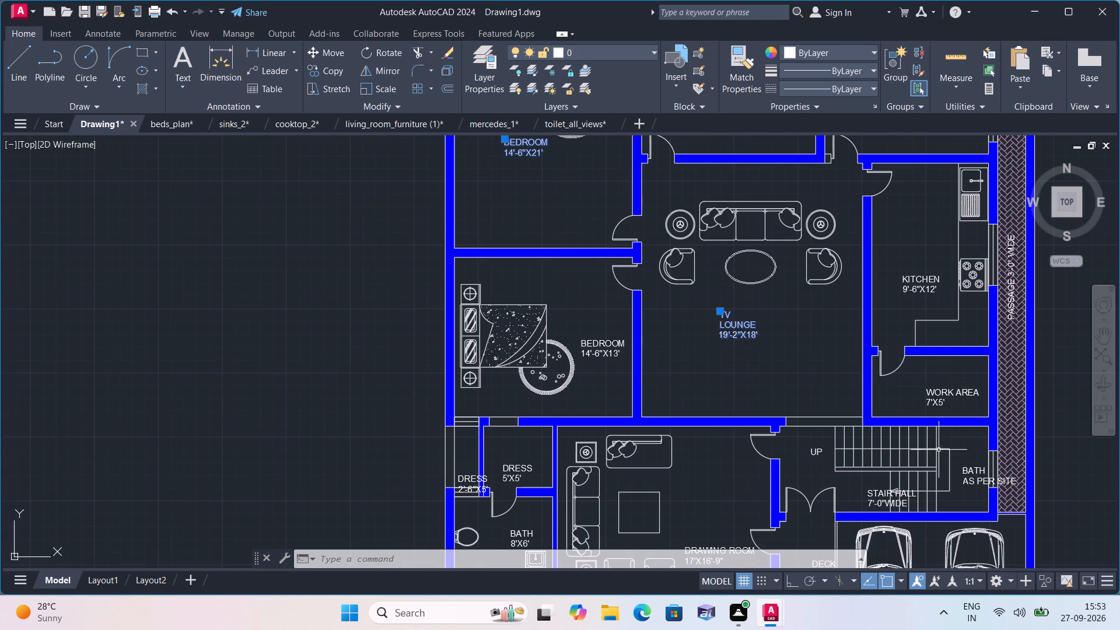
pyautogui.scroll(2, 848, 466)
pyautogui.scroll(-1, 920, 475)
pyautogui.moveTo(918, 477); pyautogui.dragTo(859, 432, button='middle')
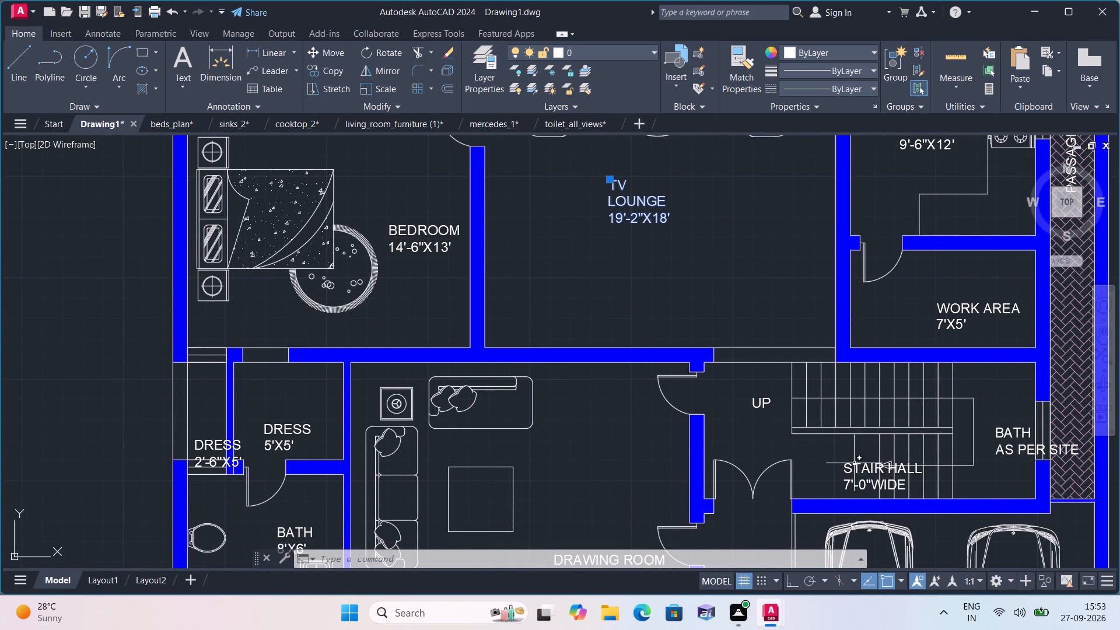
pyautogui.scroll(2, 770, 399)
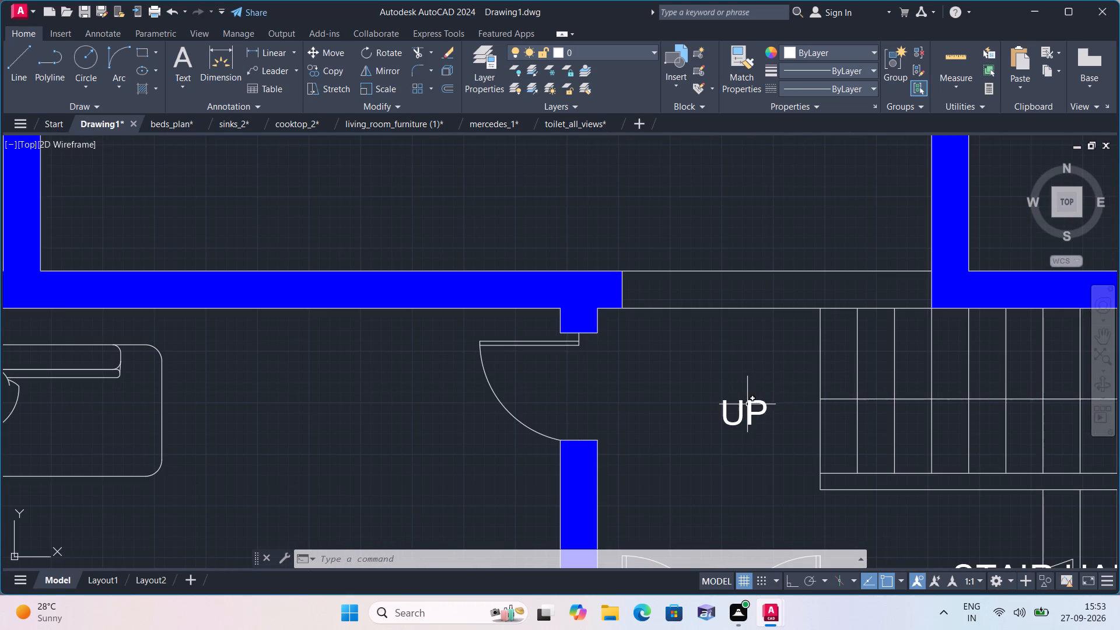
pyautogui.click(747, 405)
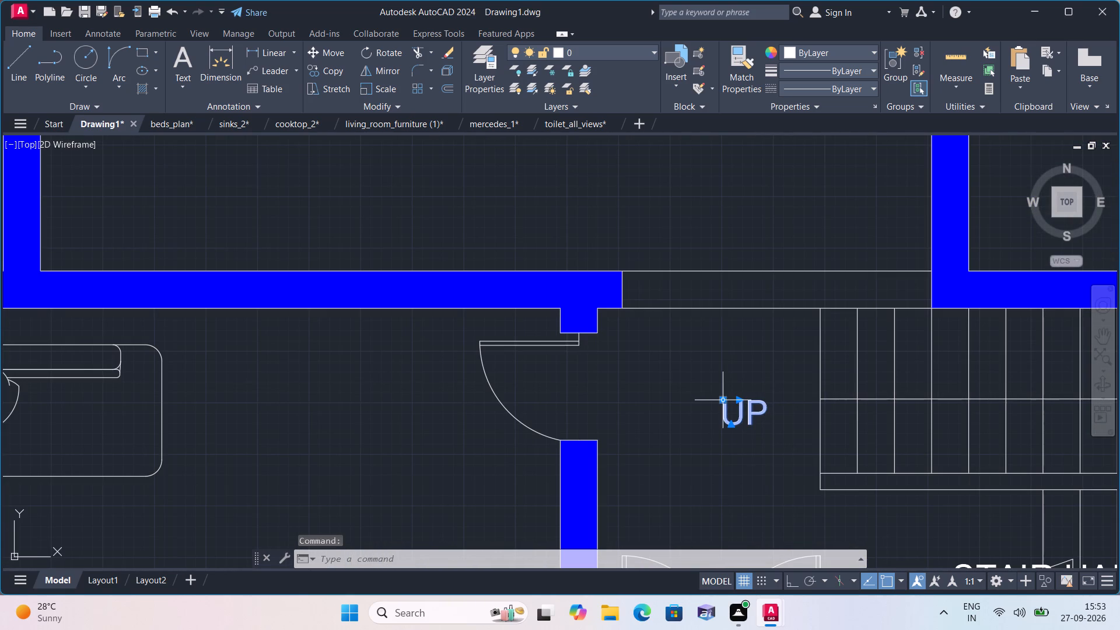
pyautogui.click(723, 398)
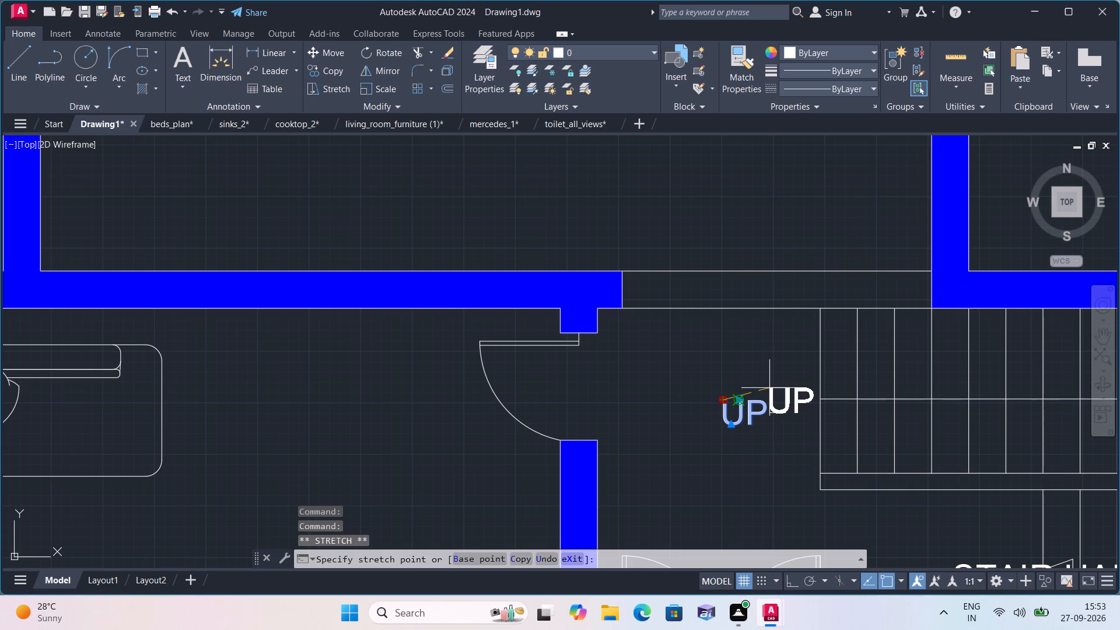
pyautogui.click(769, 388)
pyautogui.click(741, 401)
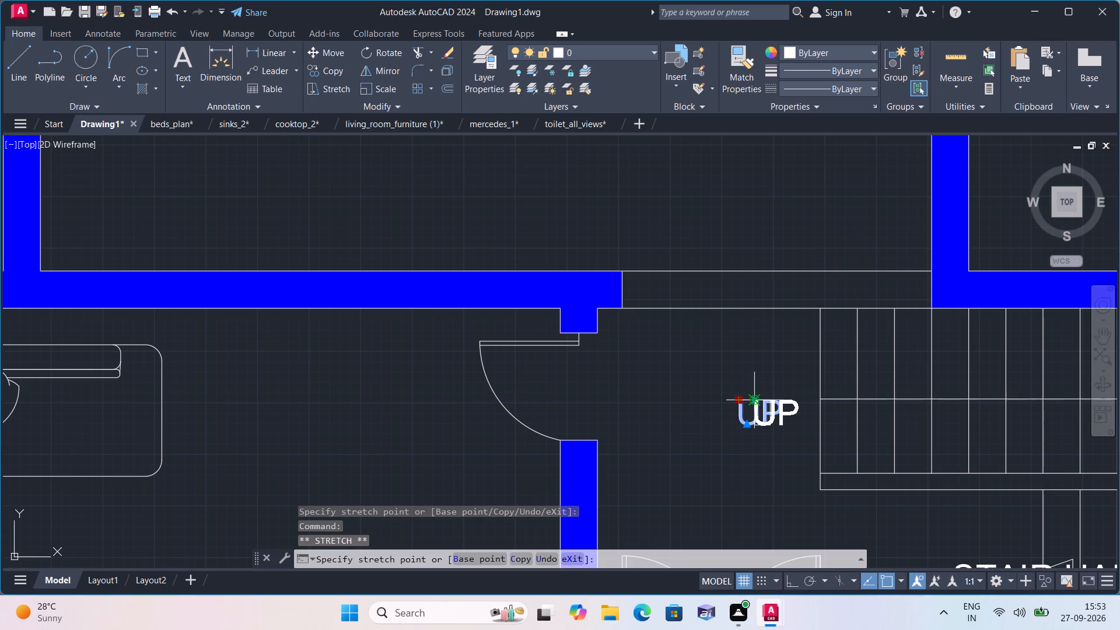
pyautogui.click(771, 392)
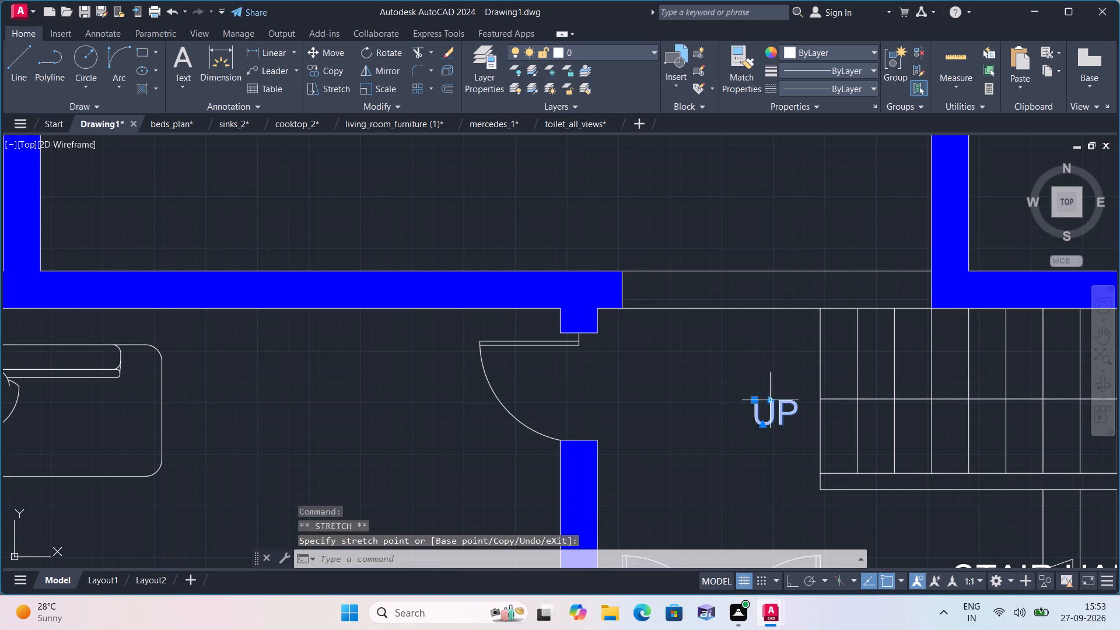
pyautogui.click(752, 401)
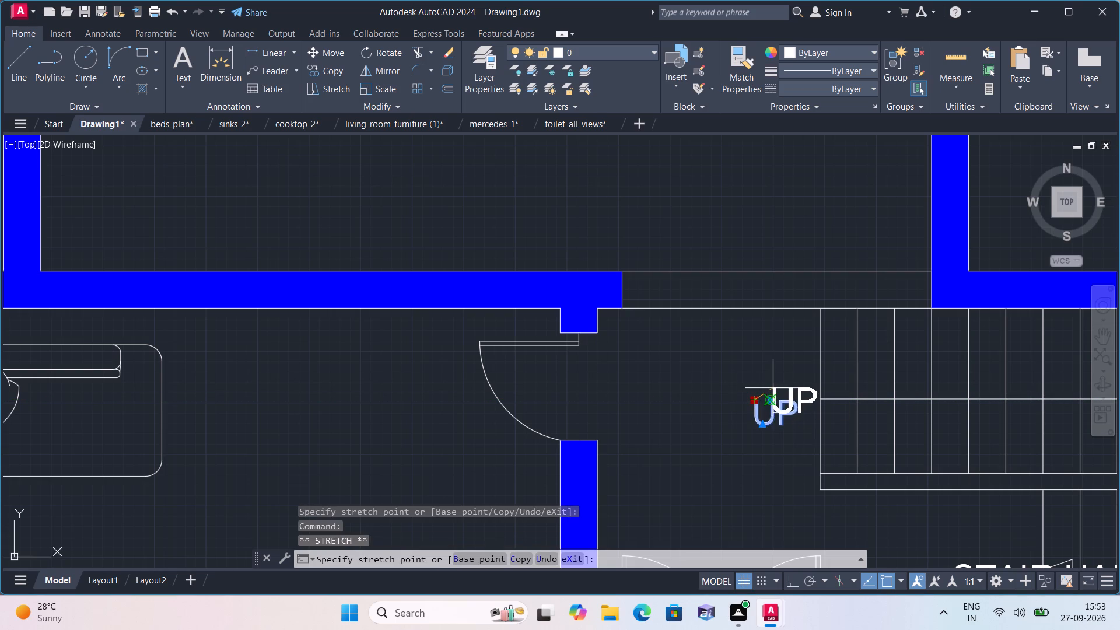
pyautogui.click(773, 388)
# Raise the UP label about 3" so it is centred on the stair's direction line.
pyautogui.scroll(-1, 762, 433)
pyautogui.scroll(1, 761, 402)
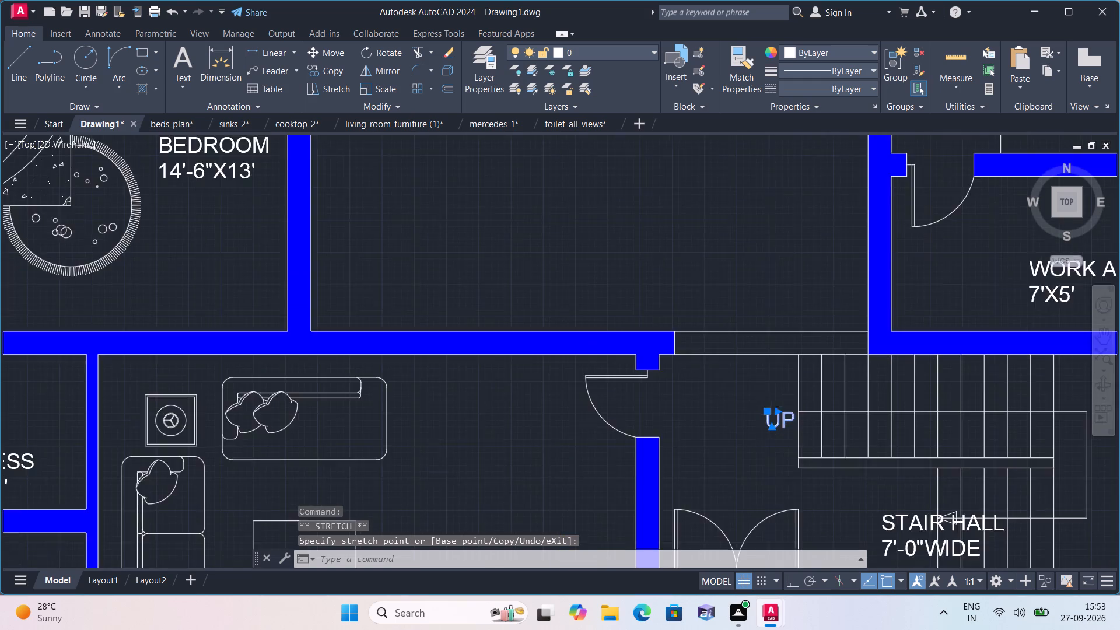
pyautogui.scroll(1, 761, 402)
pyautogui.click(772, 425)
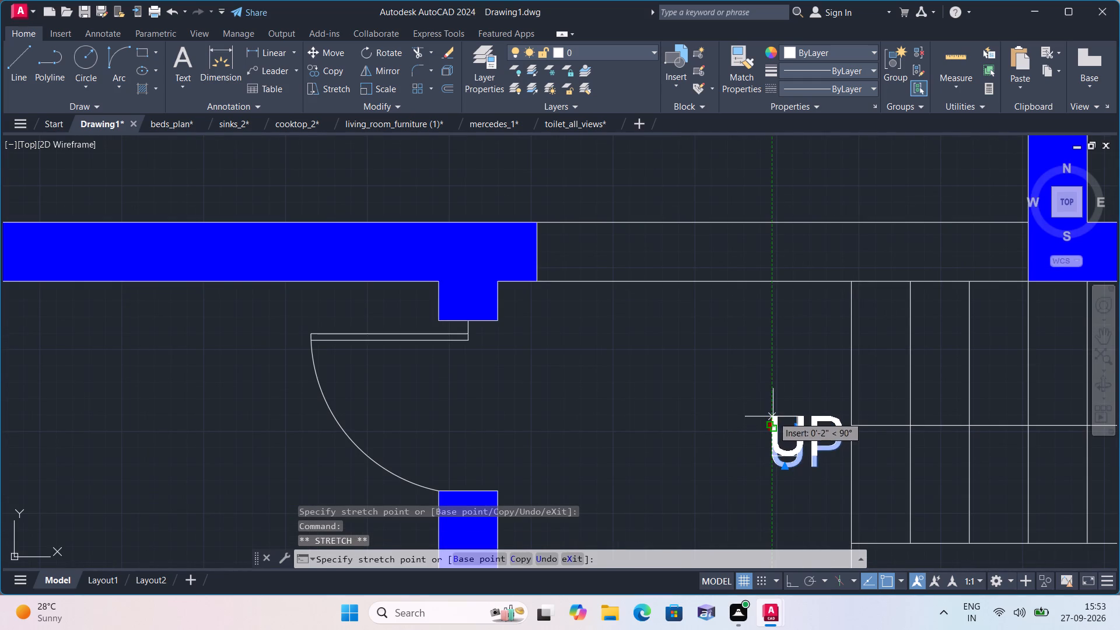
pyautogui.click(780, 411)
pyautogui.scroll(-1, 752, 432)
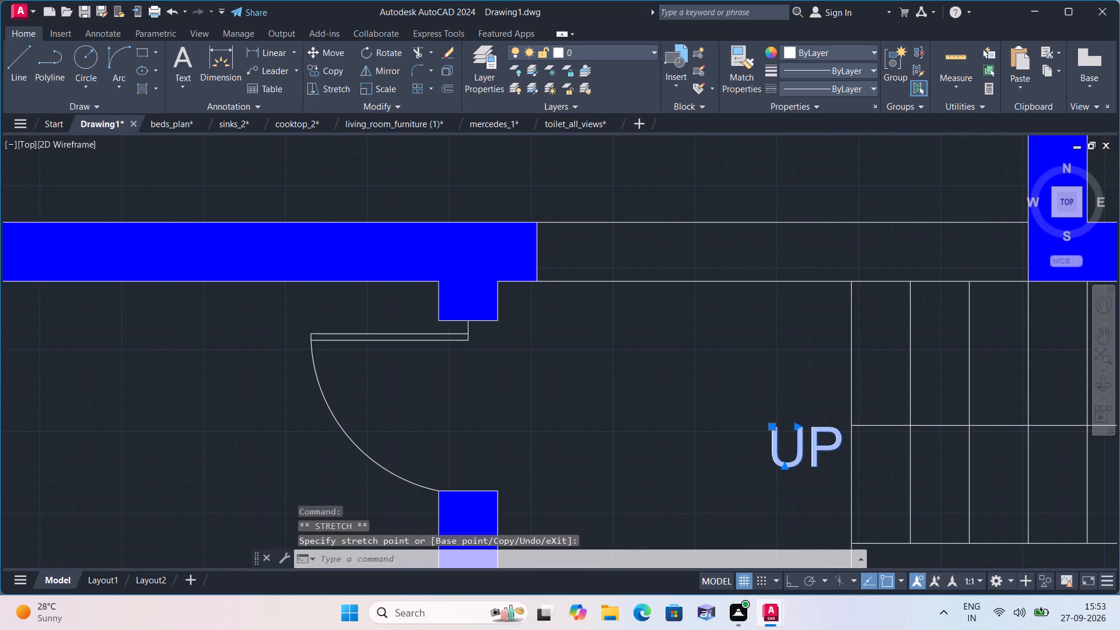
pyautogui.press('Escape')
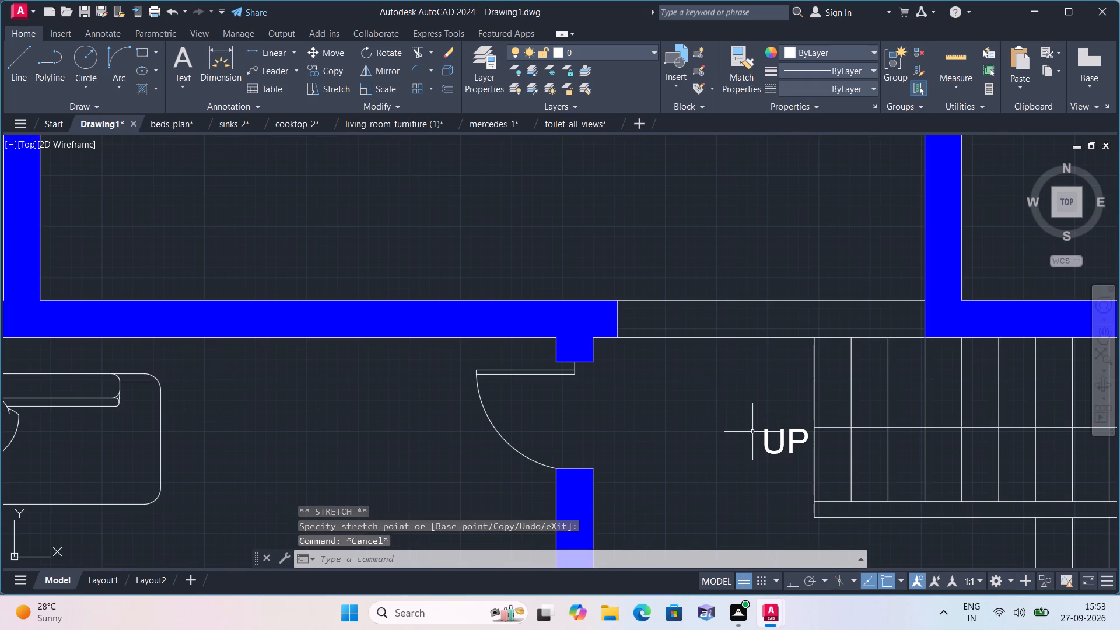
pyautogui.scroll(-2, 757, 440)
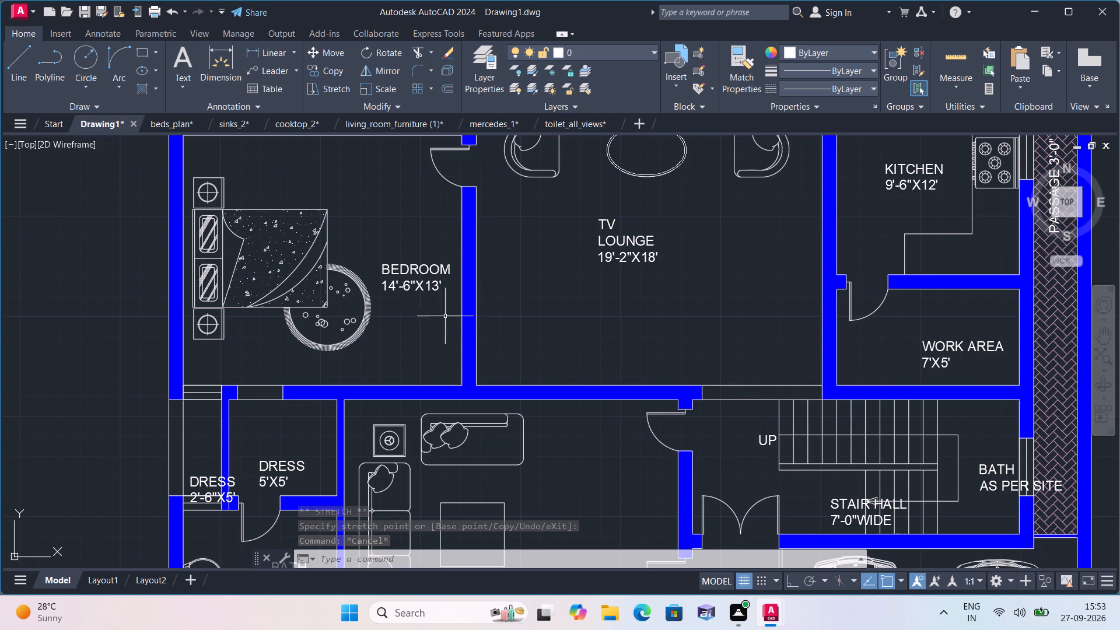
pyautogui.scroll(1, 664, 275)
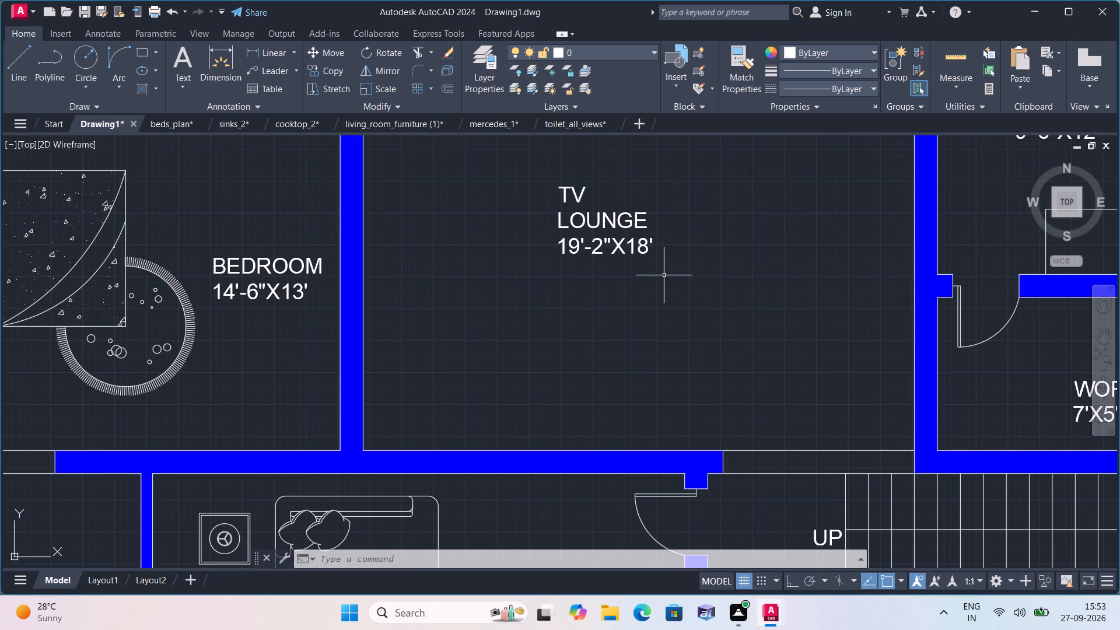
pyautogui.scroll(-2, 674, 300)
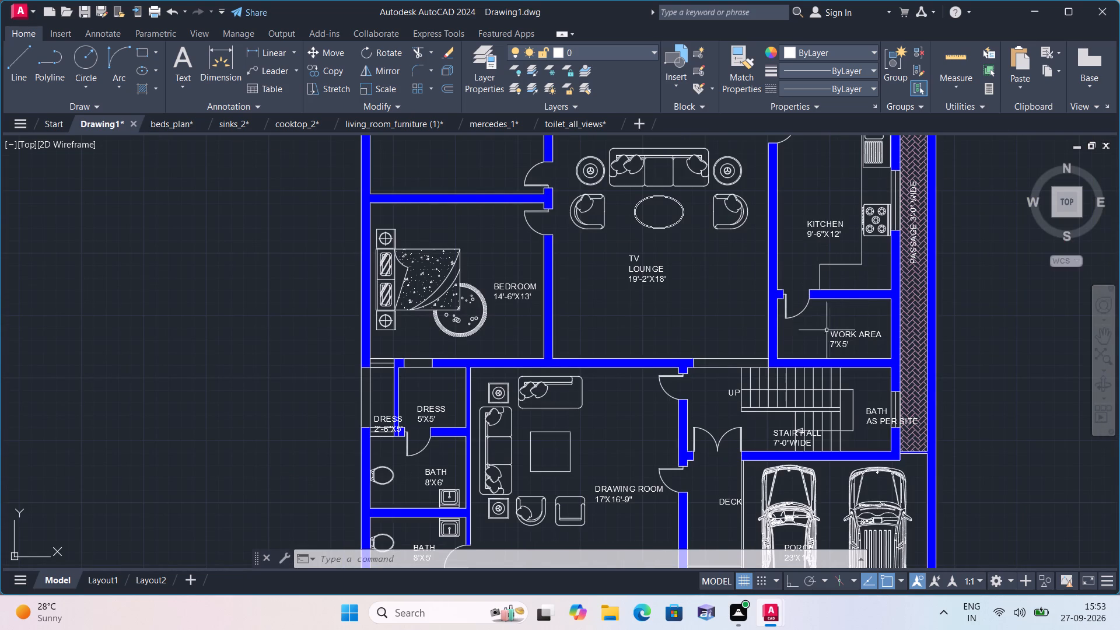
pyautogui.scroll(1, 734, 408)
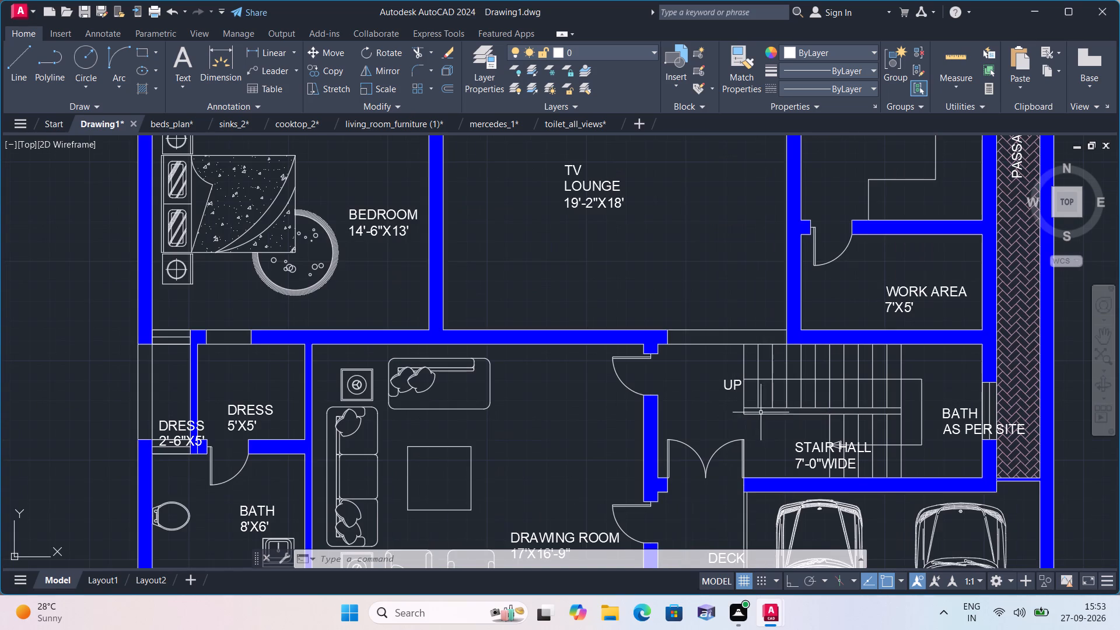
pyautogui.scroll(2, 742, 396)
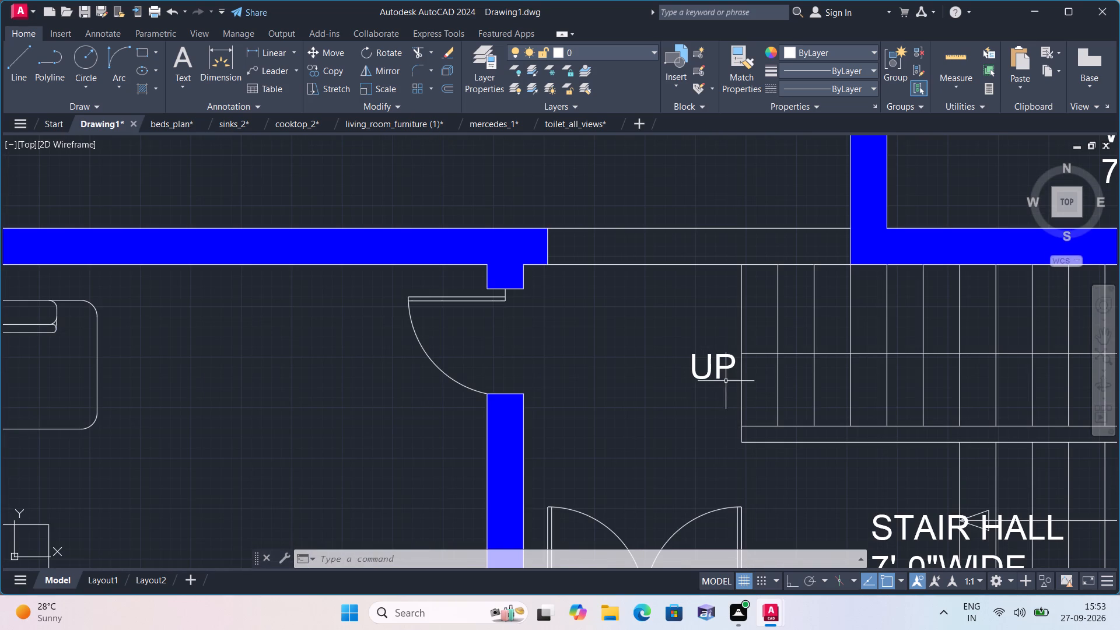
pyautogui.click(714, 370)
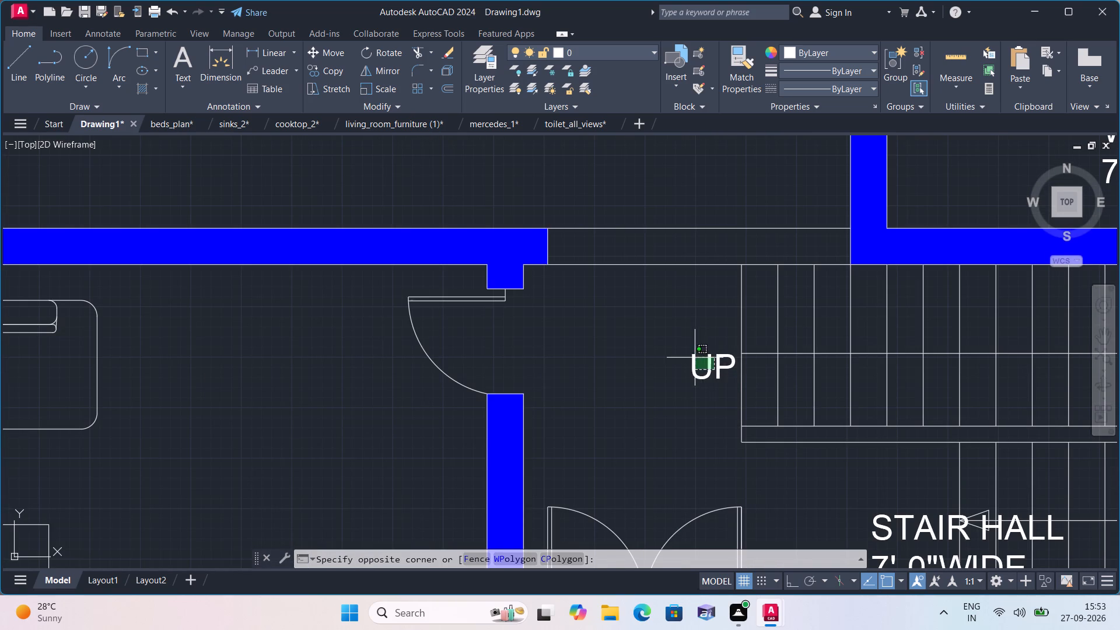
pyautogui.click(695, 358)
pyautogui.click(695, 358)
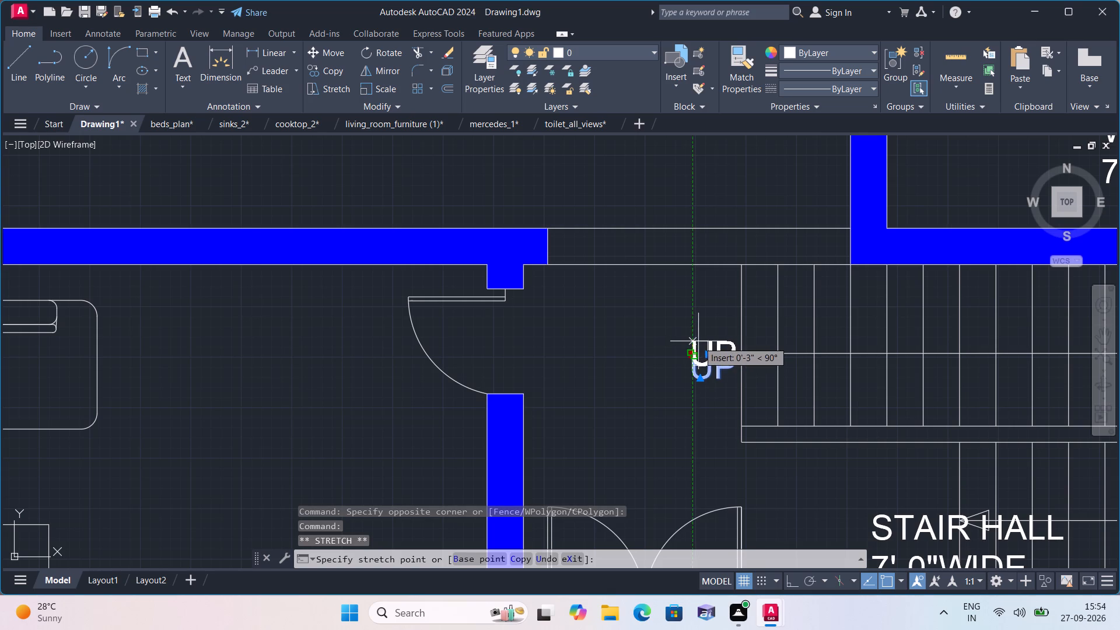
pyautogui.click(698, 341)
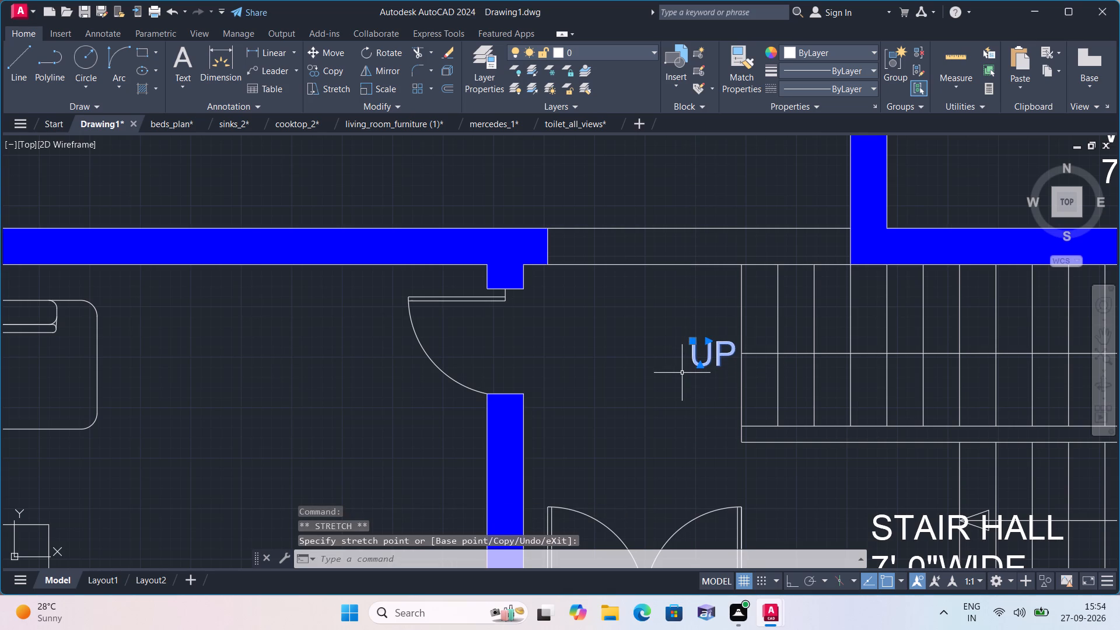
# Move the STAIR HALL 7'-0"WIDE label off the lower stair flight into the clear floor between the double door and the stair arrow.
pyautogui.scroll(-1, 717, 401)
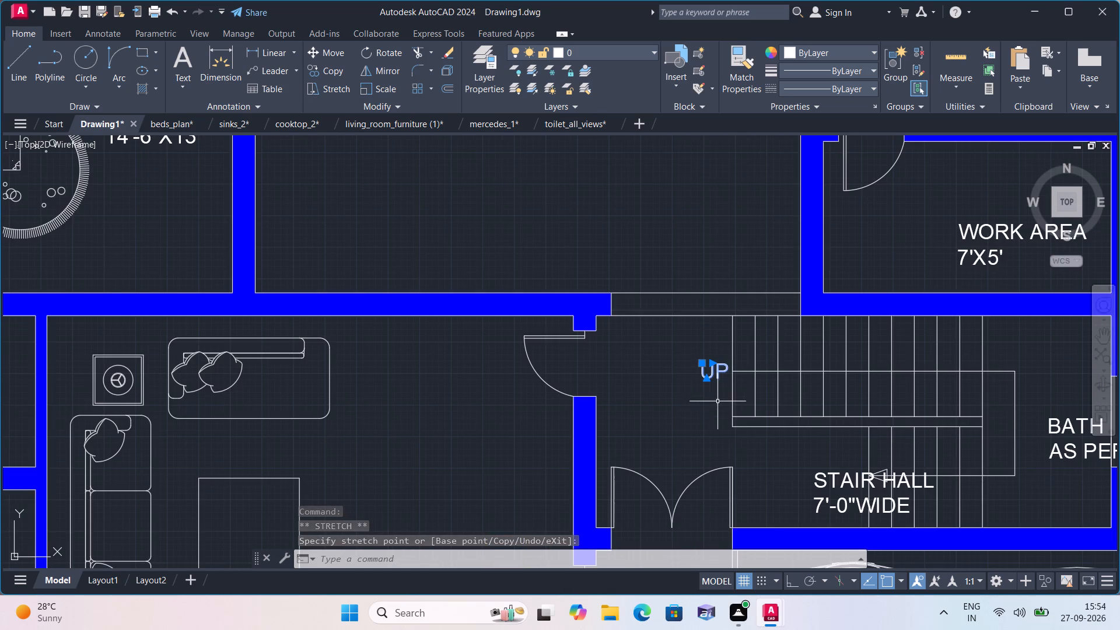
pyautogui.moveTo(745, 436); pyautogui.dragTo(768, 342, button='middle')
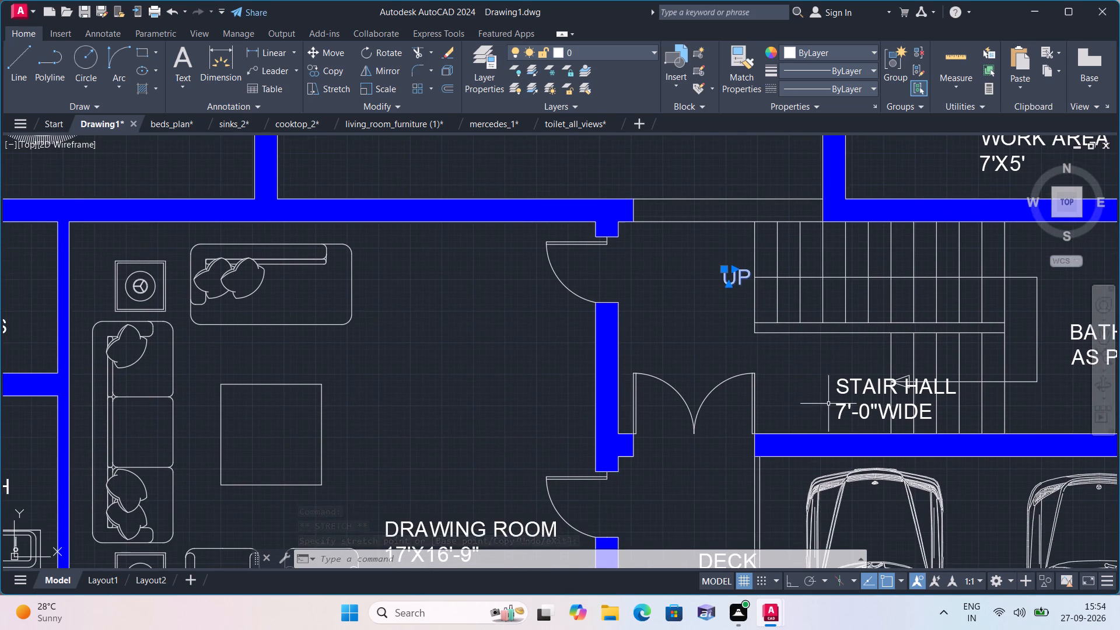
pyautogui.scroll(2, 828, 404)
pyautogui.scroll(-1, 829, 402)
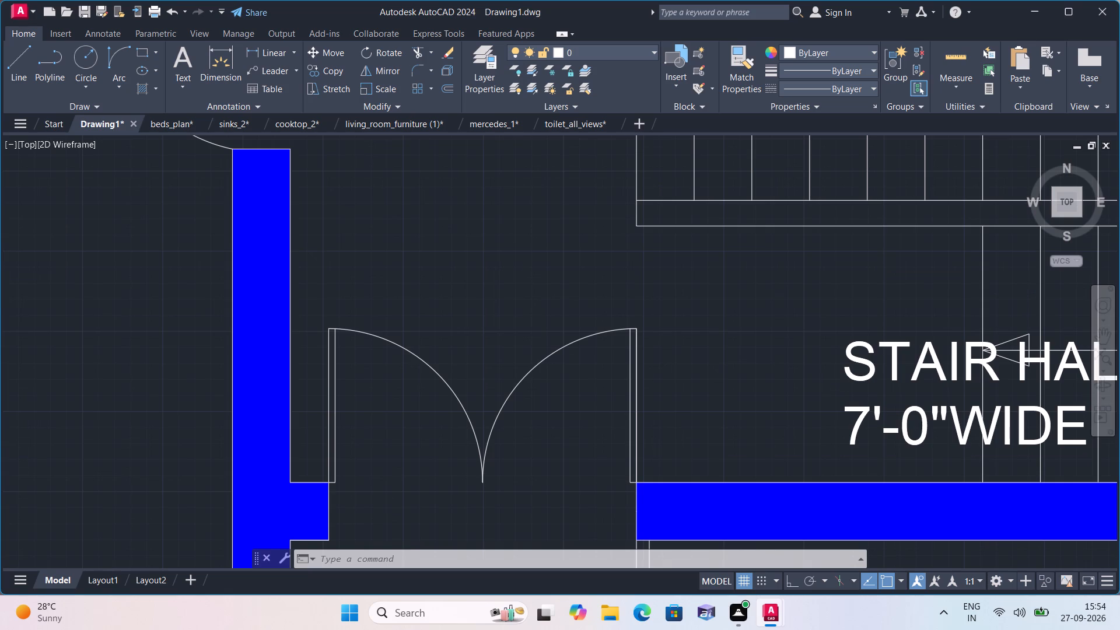
pyautogui.click(874, 384)
pyautogui.click(853, 373)
pyautogui.click(838, 361)
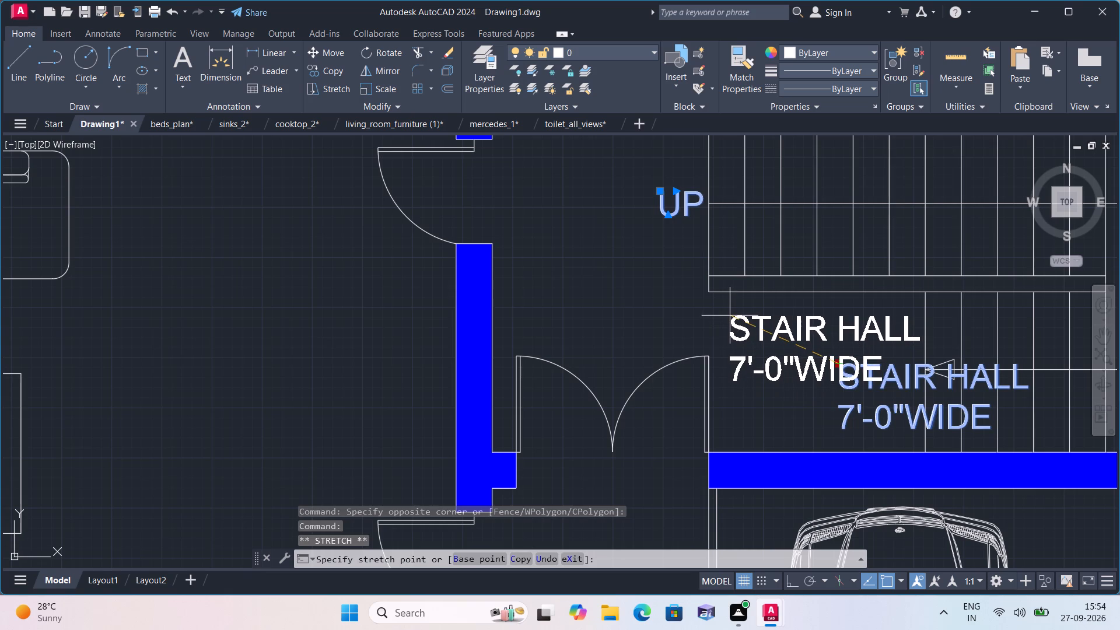
pyautogui.scroll(1, 730, 316)
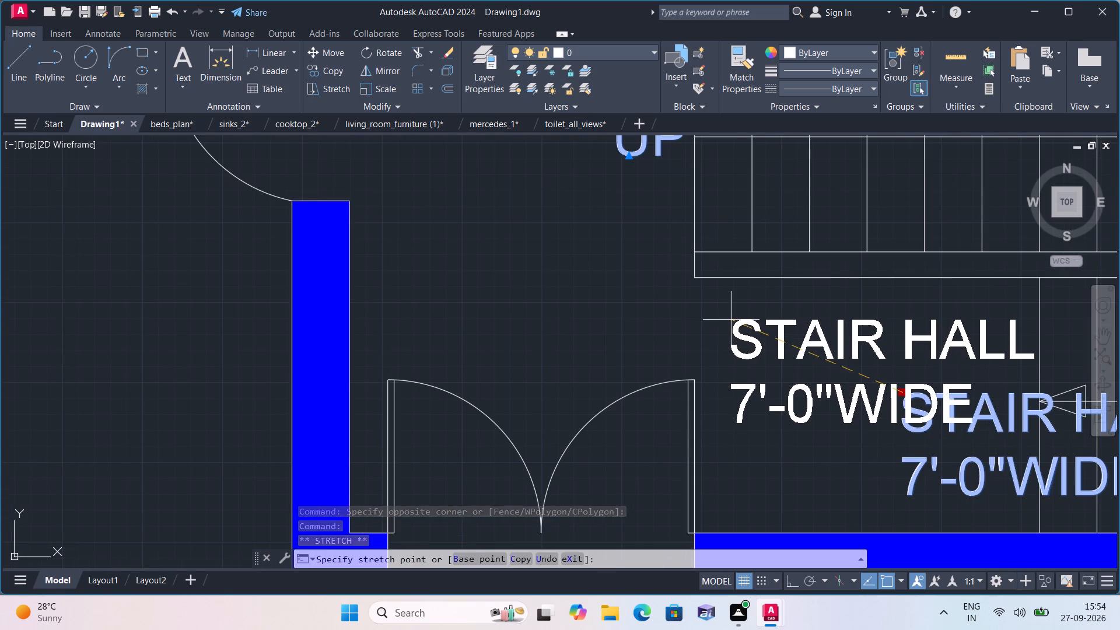
pyautogui.click(734, 323)
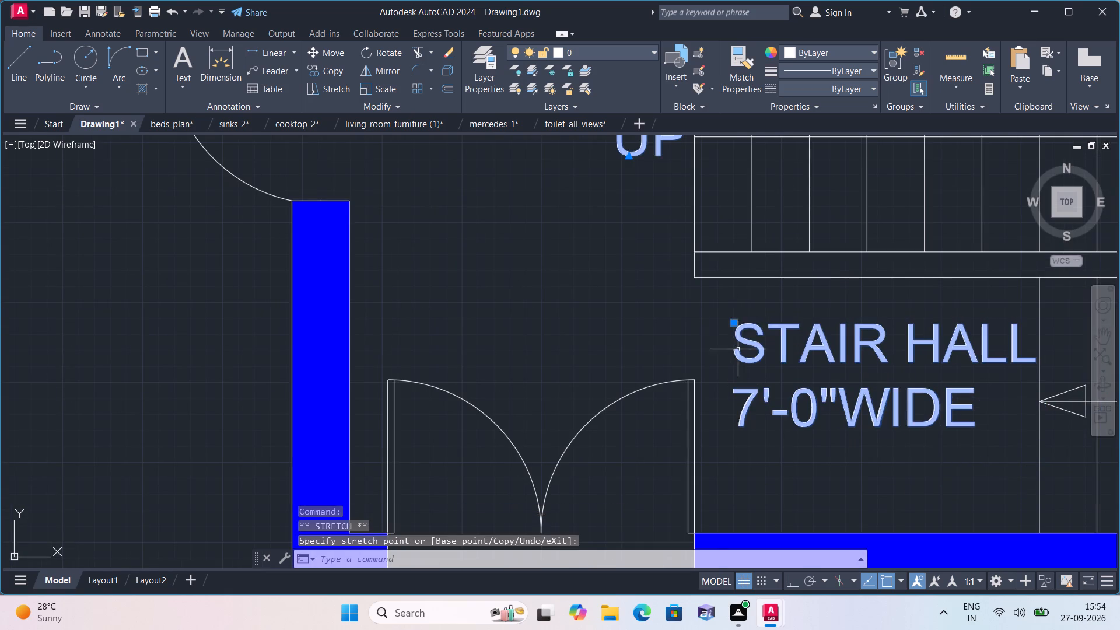
pyautogui.scroll(-3, 738, 349)
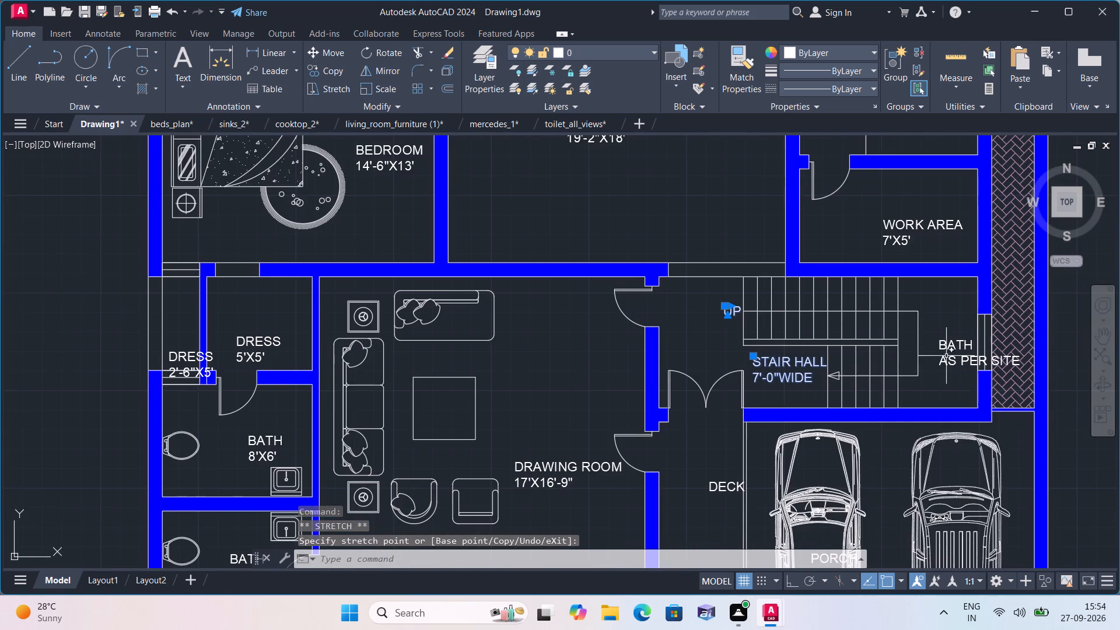
# Move the BATH AS PER SITE label off the outer window wall, inward across the last tread and the stair landing.
pyautogui.moveTo(916, 356); pyautogui.dragTo(866, 375, button='middle')
pyautogui.scroll(2, 889, 367)
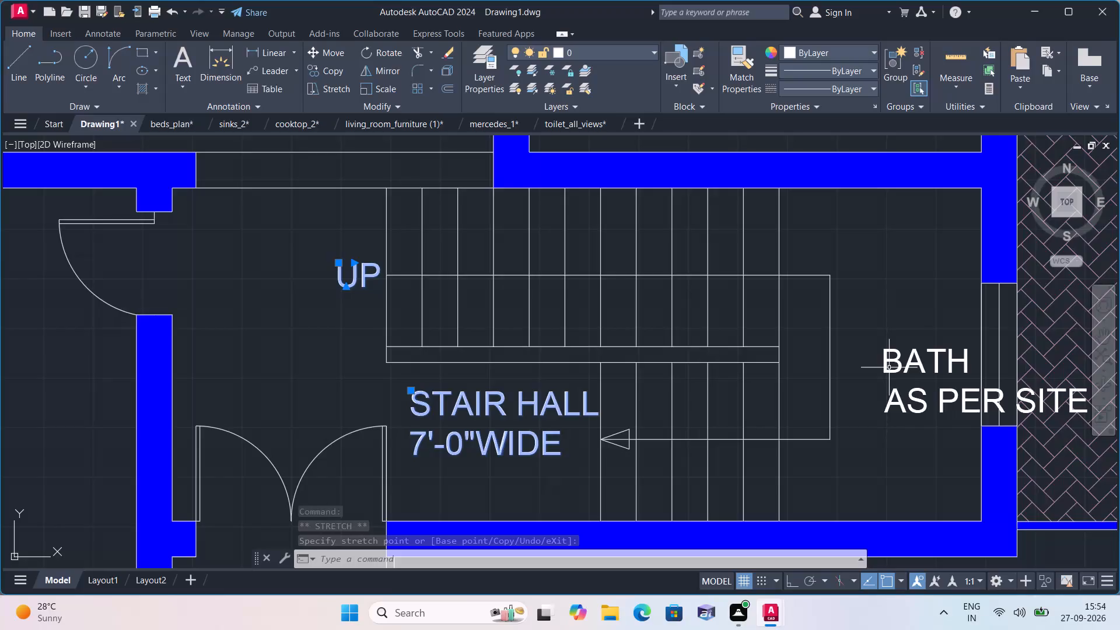
pyautogui.scroll(-1, 889, 367)
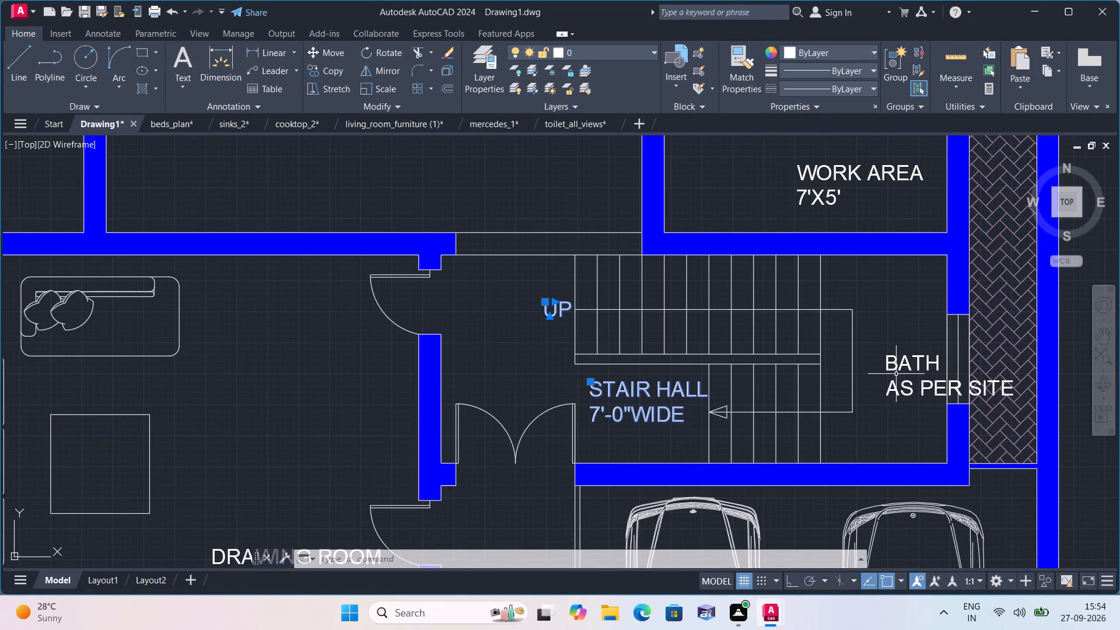
pyautogui.click(897, 369)
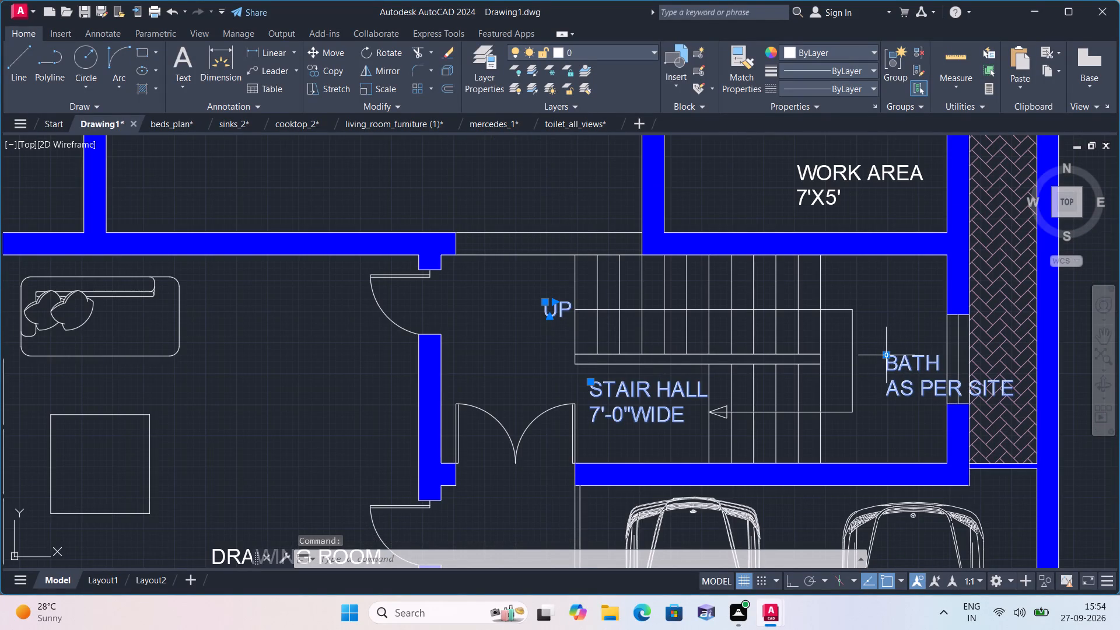
pyautogui.click(888, 355)
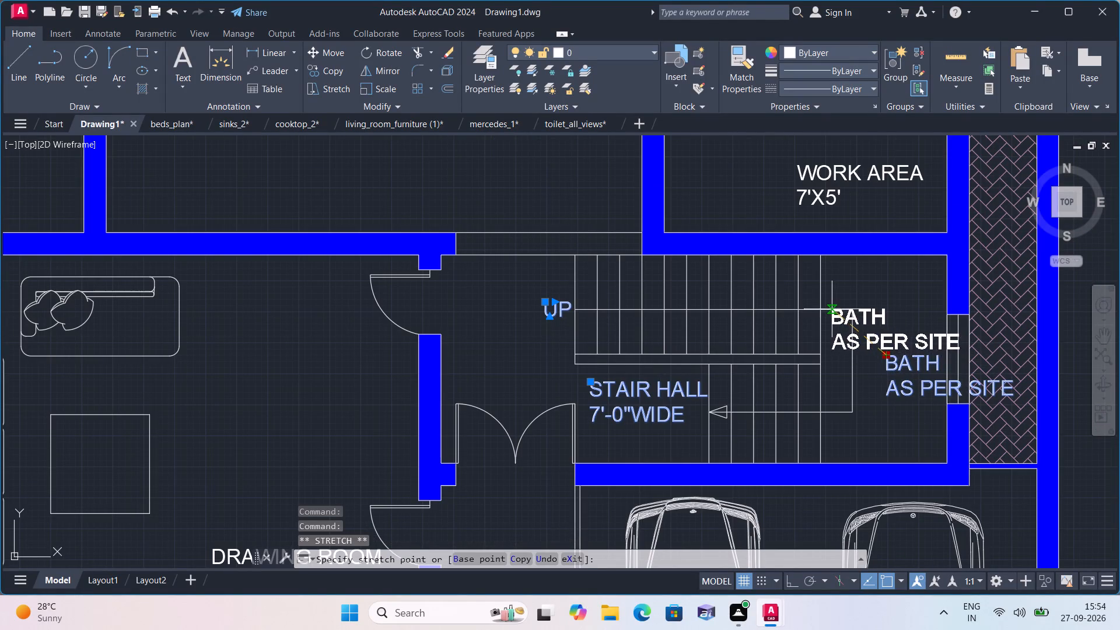
pyautogui.scroll(2, 813, 323)
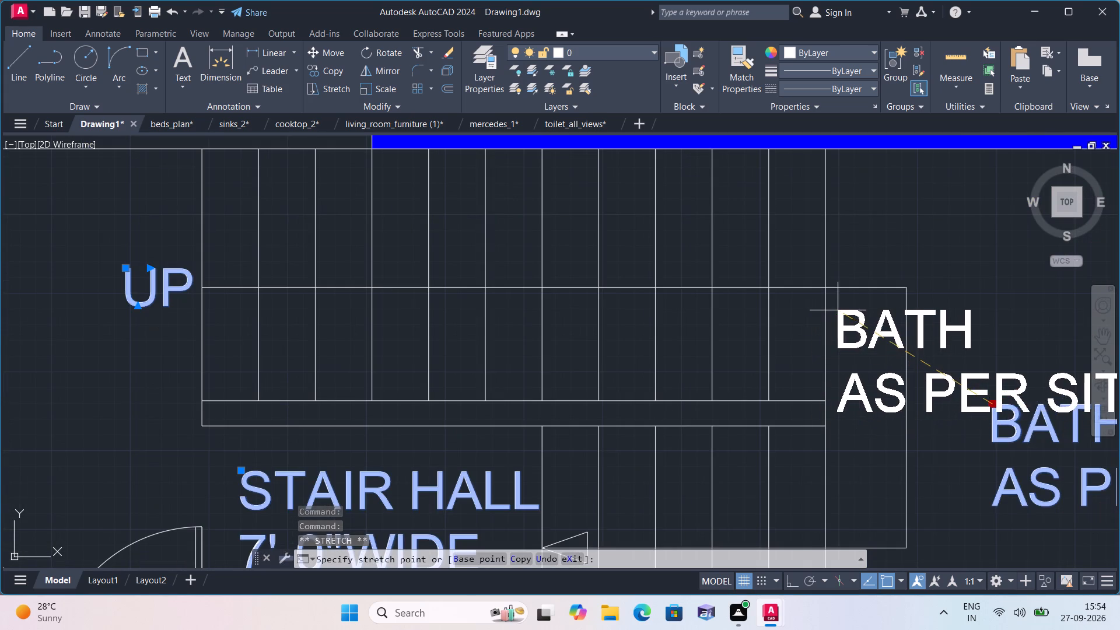
pyautogui.click(838, 310)
pyautogui.scroll(-1, 817, 352)
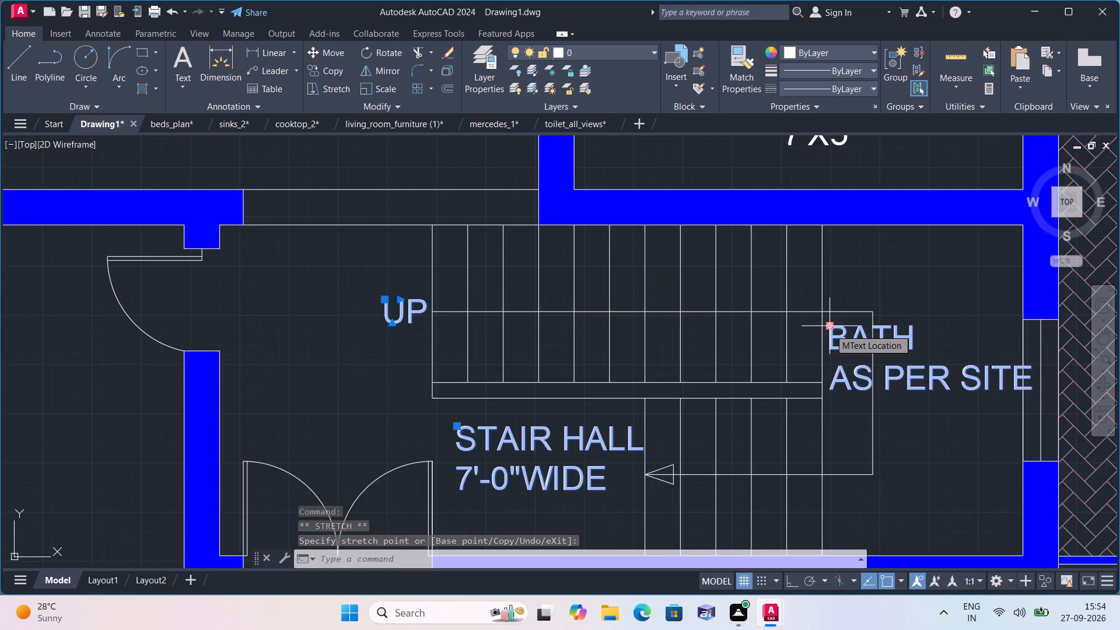
pyautogui.click(829, 329)
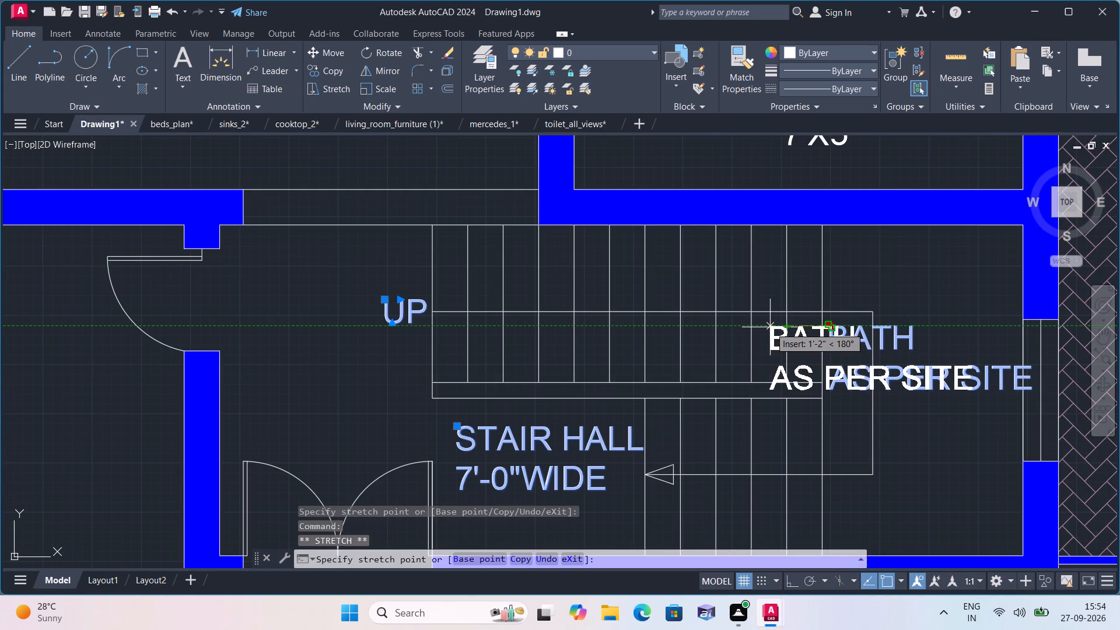
pyautogui.click(788, 323)
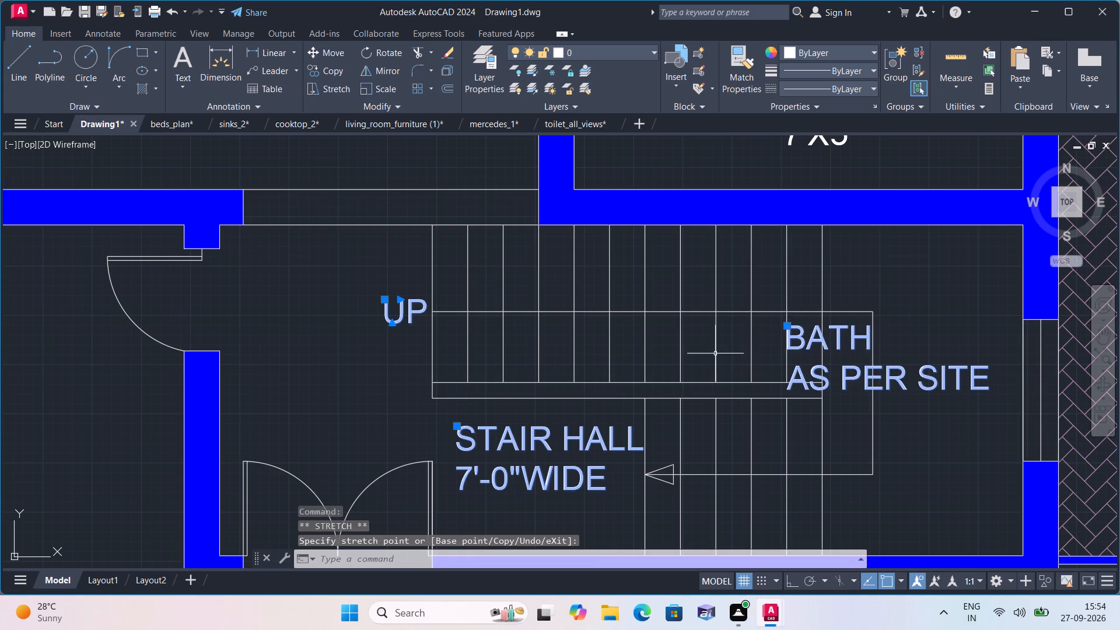
# Move the DECK label away from the porch edge and up toward the double door, centring it across the deck's width.
pyautogui.moveTo(722, 359); pyautogui.dragTo(861, 301, button='middle')
pyautogui.scroll(-2, 846, 307)
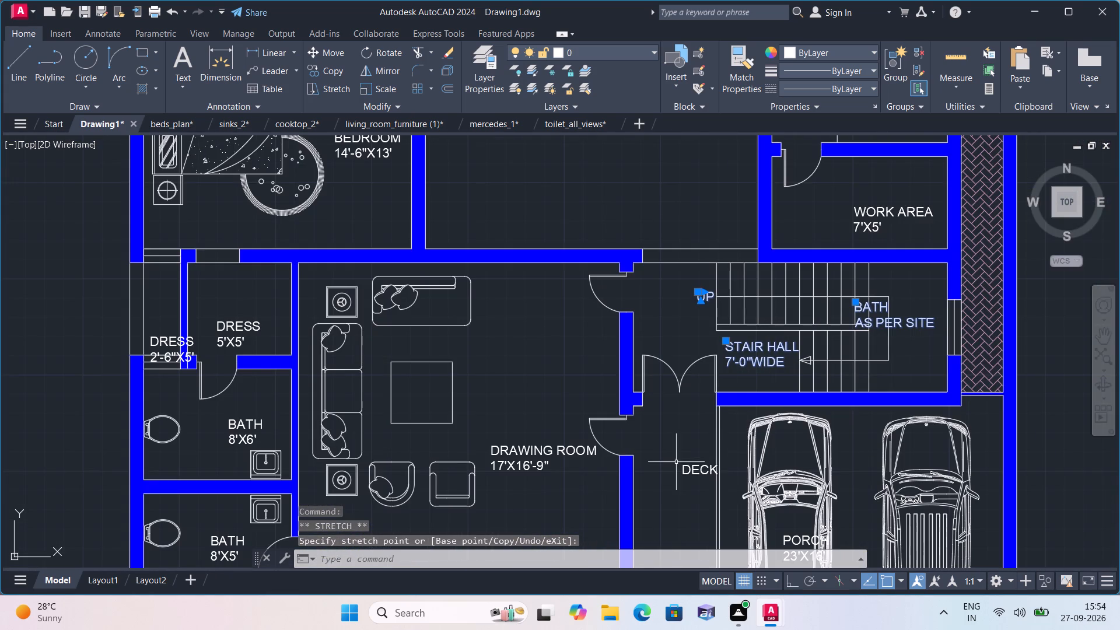
pyautogui.scroll(1, 678, 477)
pyautogui.moveTo(678, 477); pyautogui.dragTo(710, 444, button='middle')
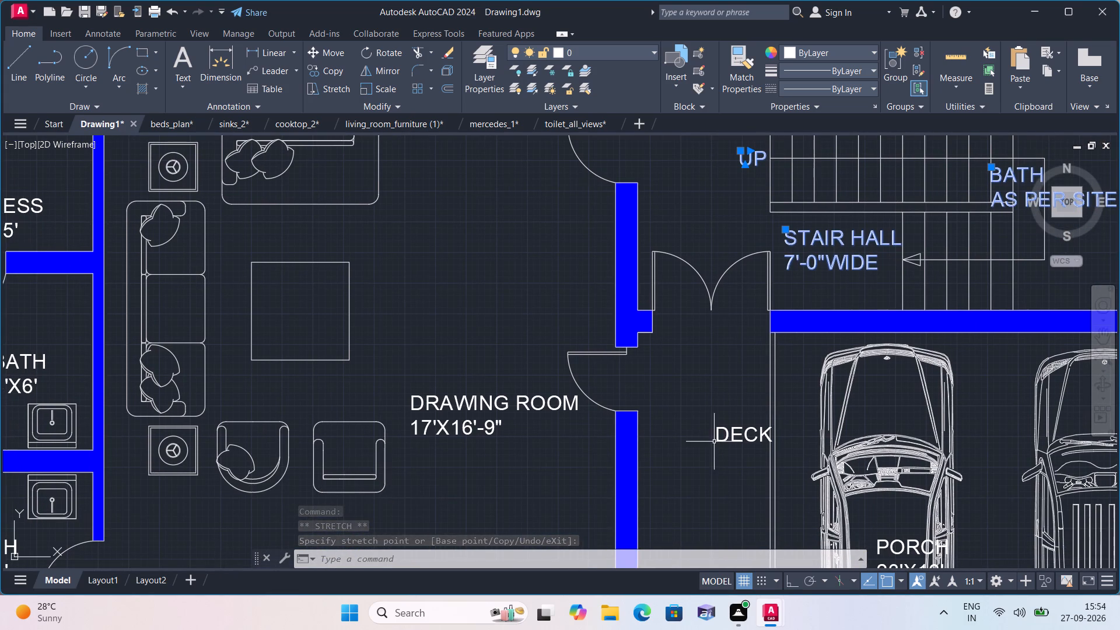
pyautogui.click(723, 436)
pyautogui.click(719, 429)
pyautogui.click(719, 429)
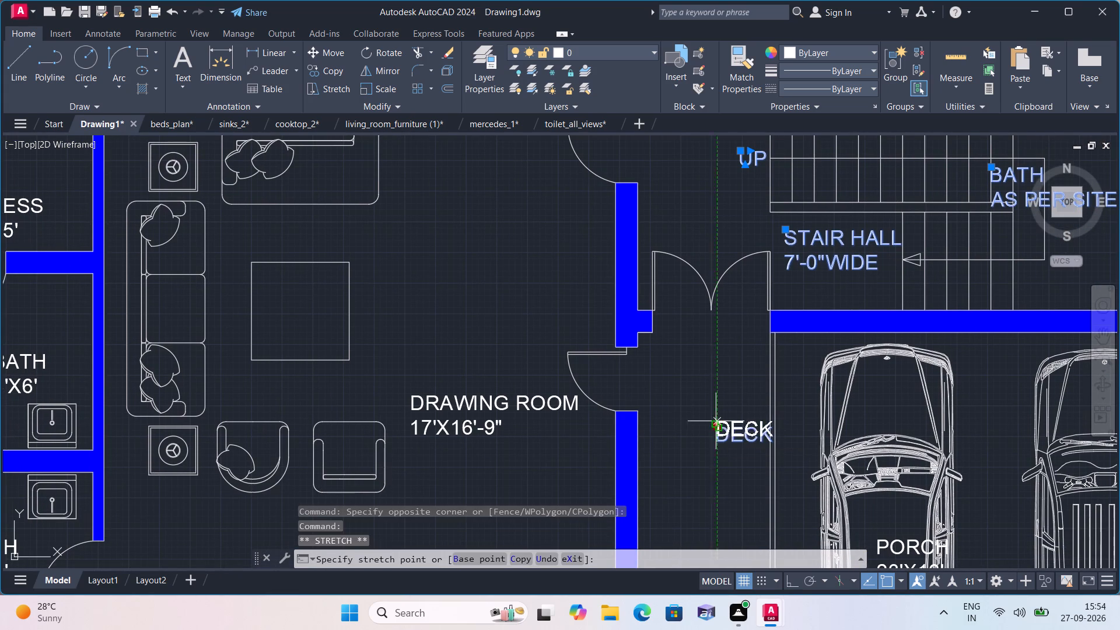
pyautogui.click(678, 397)
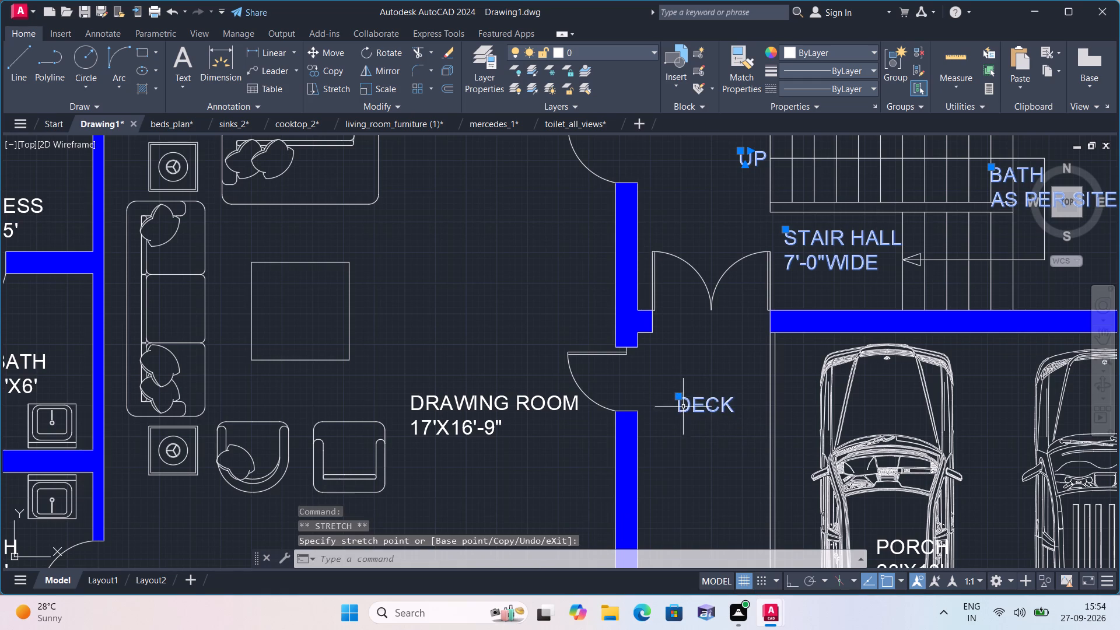
# Move the UP label at the deck's entrance steps slightly closer to the bottom step and toward the steps' centre.
pyautogui.scroll(-1, 703, 433)
pyautogui.moveTo(713, 450); pyautogui.dragTo(749, 334, button='middle')
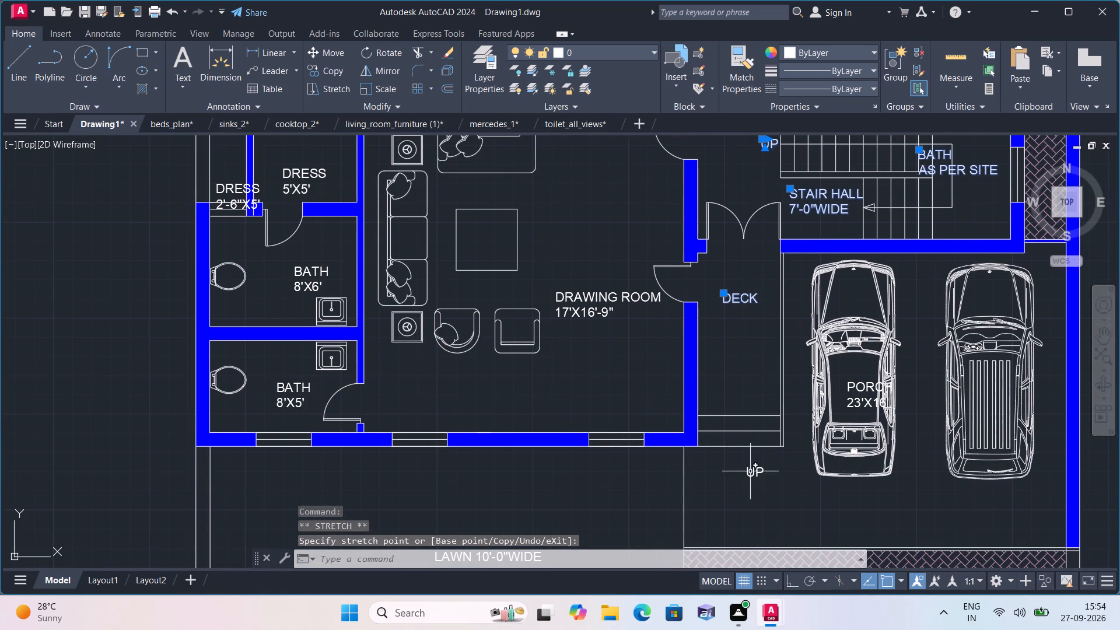
pyautogui.click(750, 472)
pyautogui.click(747, 469)
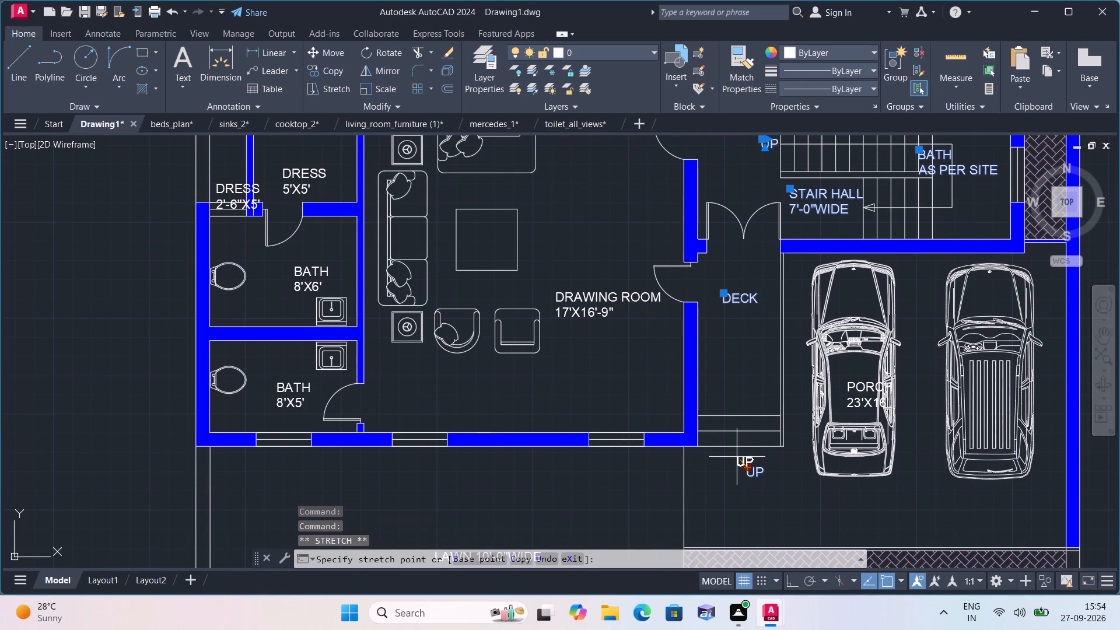
pyautogui.click(737, 457)
# Shift the PORCH 23'X16' label so it fits inside the roof outline of the car nearest the deck.
pyautogui.scroll(1, 839, 450)
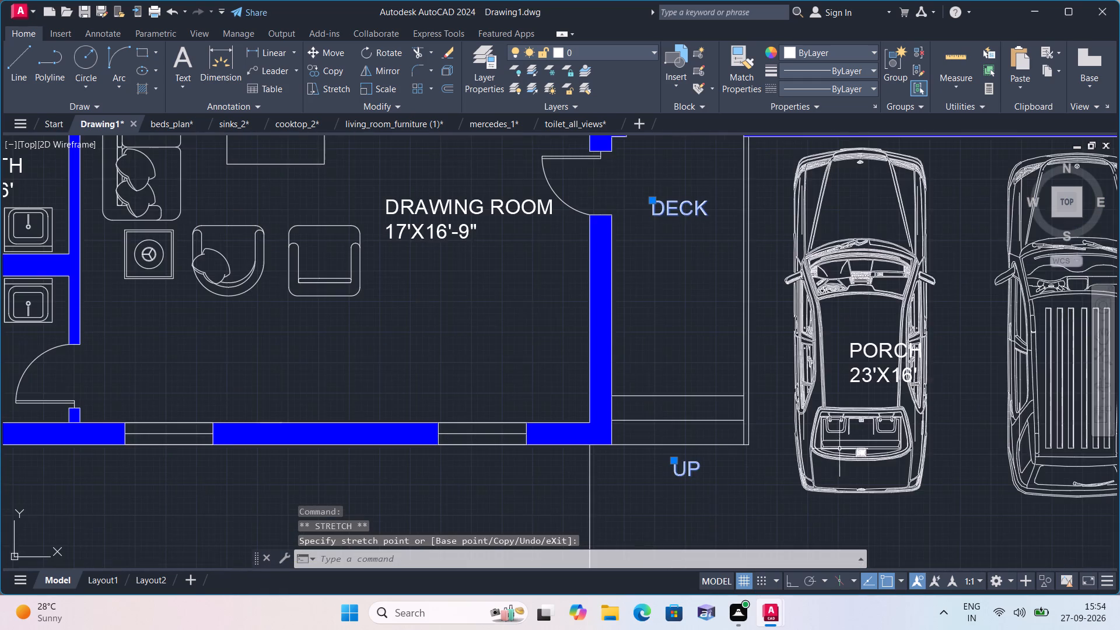
pyautogui.scroll(1, 854, 349)
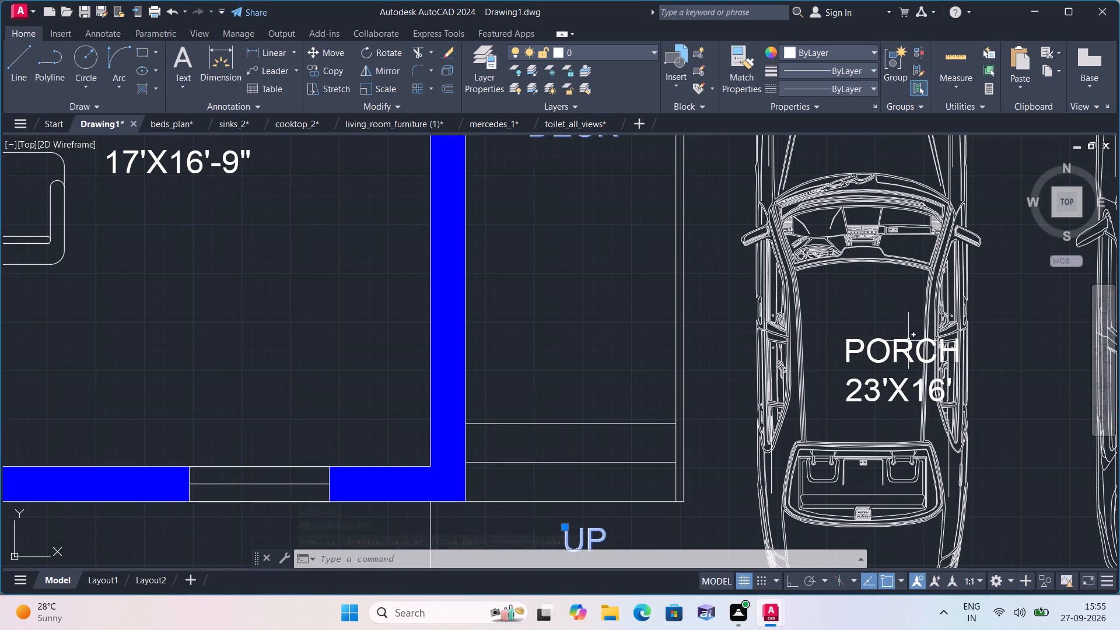
pyautogui.click(901, 345)
pyautogui.click(876, 346)
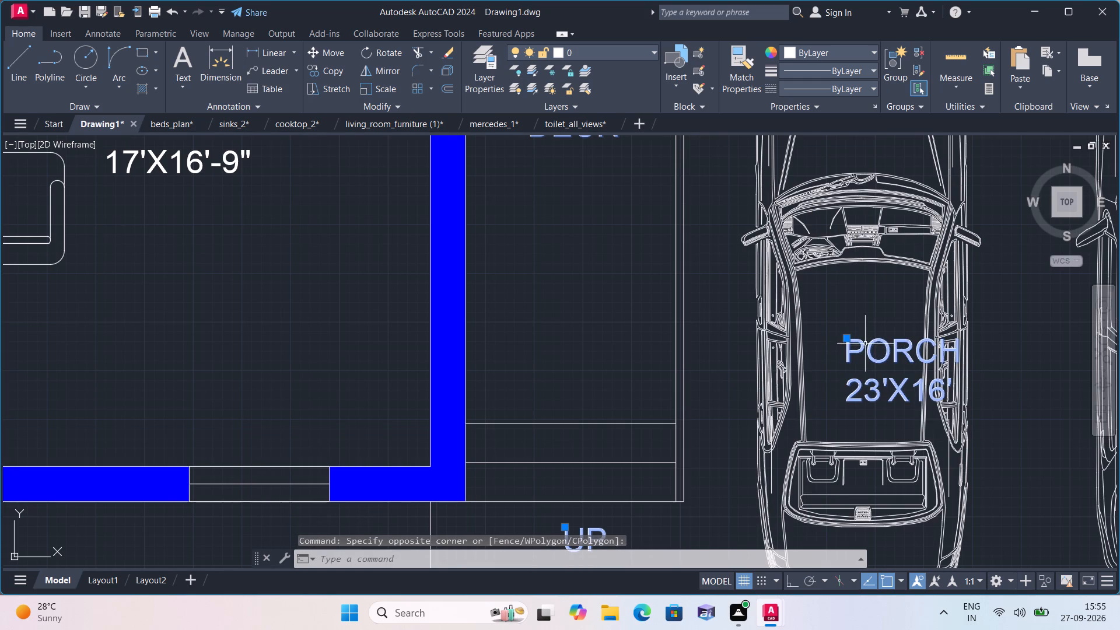
pyautogui.click(845, 336)
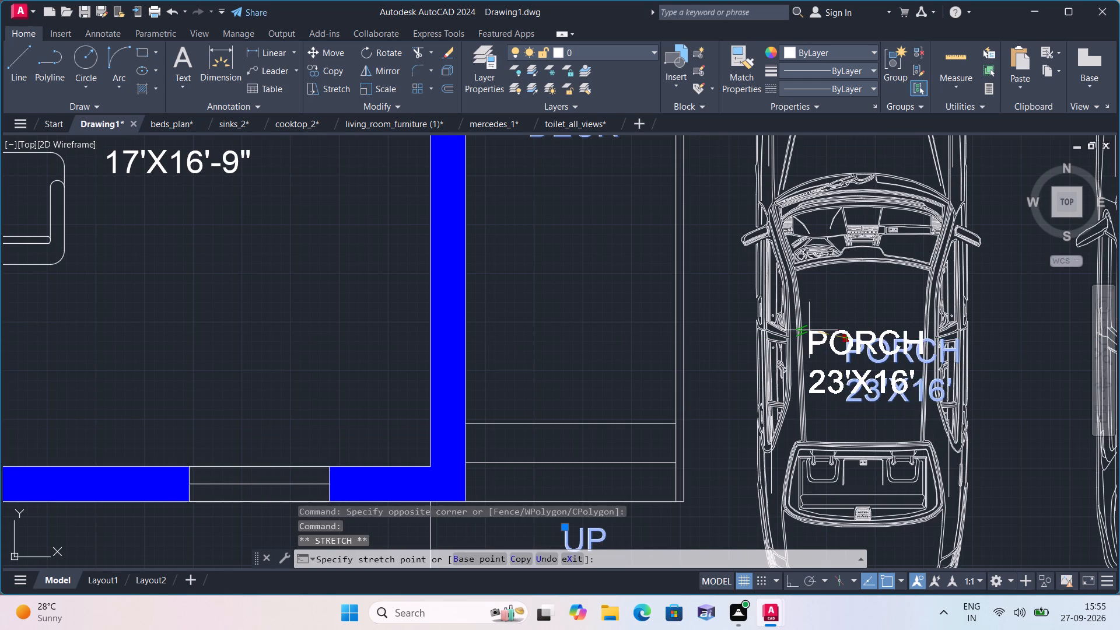
pyautogui.click(809, 330)
# Move the M.GATE label up off the front boundary line, onto the driveway paving just inside it.
pyautogui.scroll(-1, 824, 438)
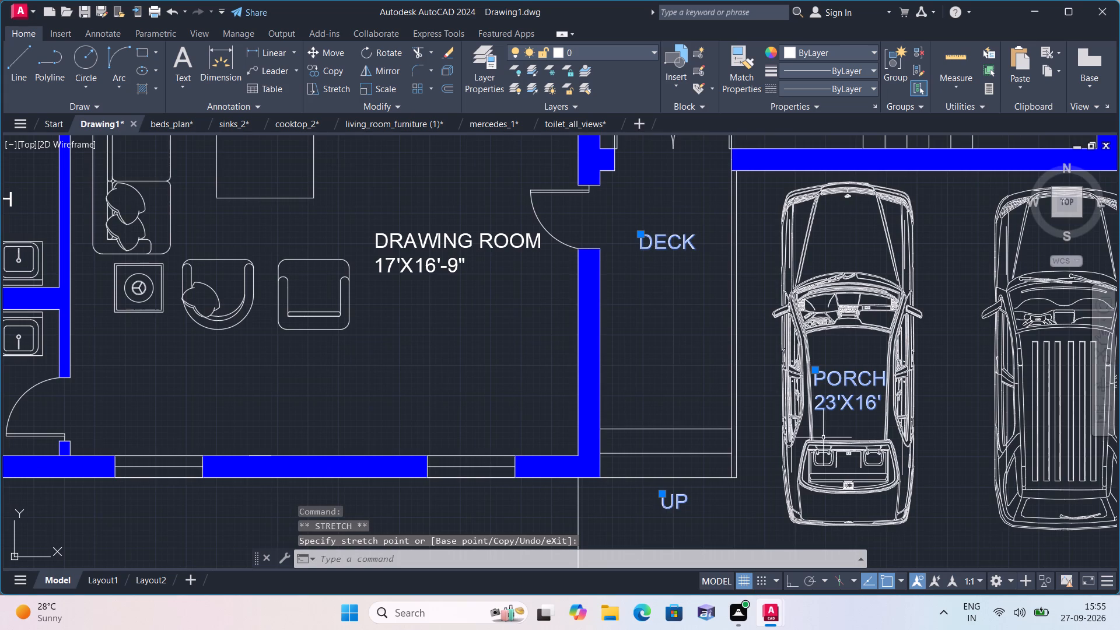
pyautogui.moveTo(822, 414); pyautogui.dragTo(824, 327, button='middle')
pyautogui.scroll(-1, 831, 337)
pyautogui.moveTo(839, 415); pyautogui.dragTo(837, 304, button='middle')
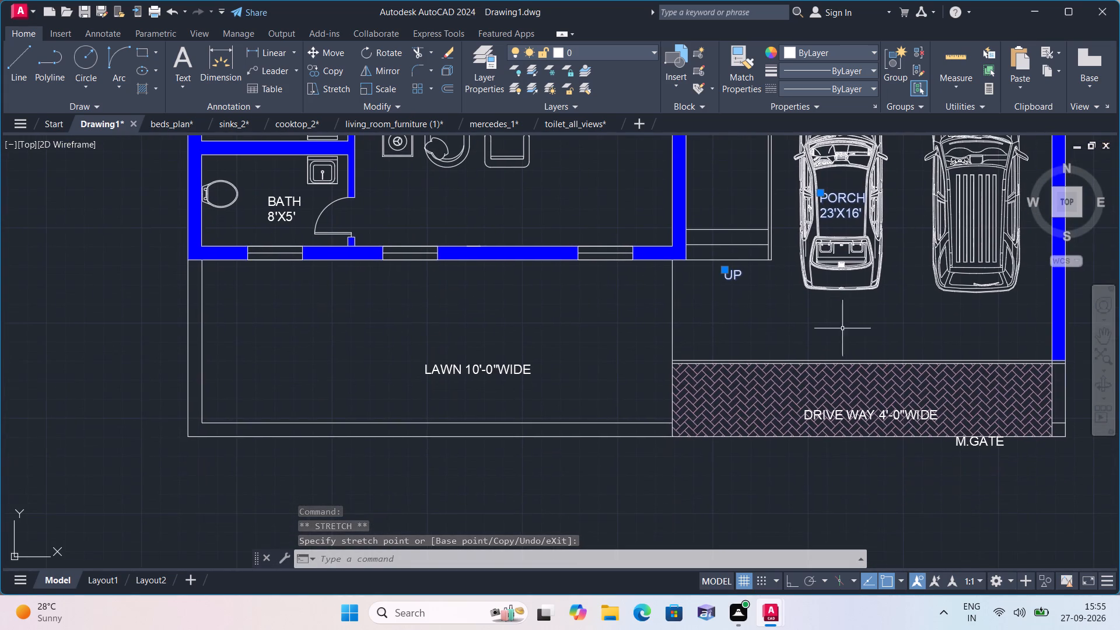
pyautogui.scroll(2, 824, 429)
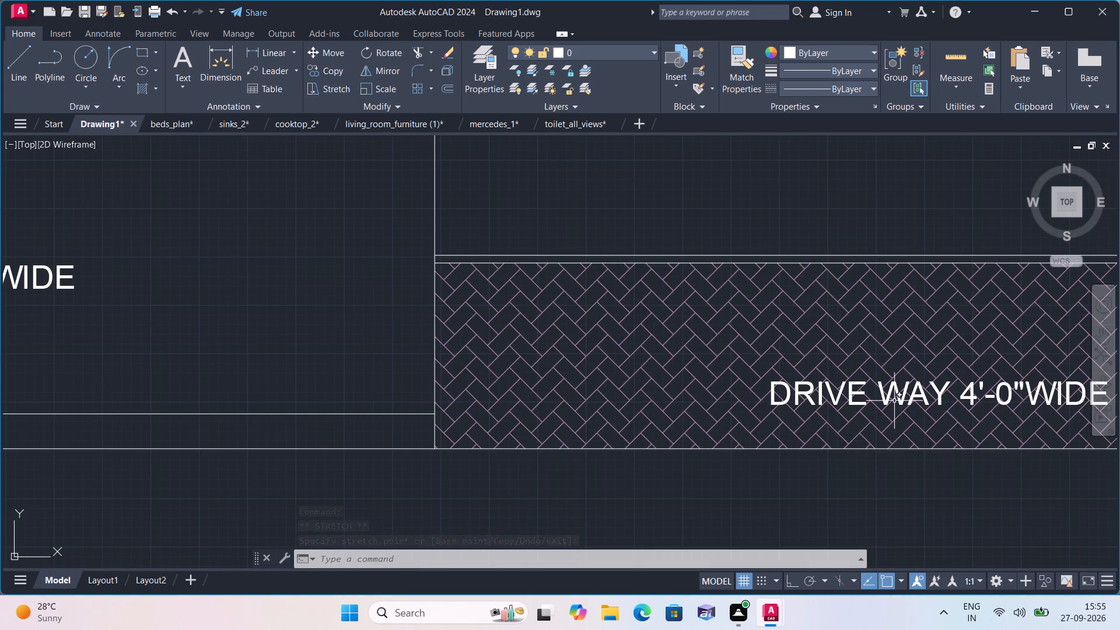
pyautogui.moveTo(894, 401); pyautogui.dragTo(805, 399, button='middle')
pyautogui.scroll(-1, 856, 398)
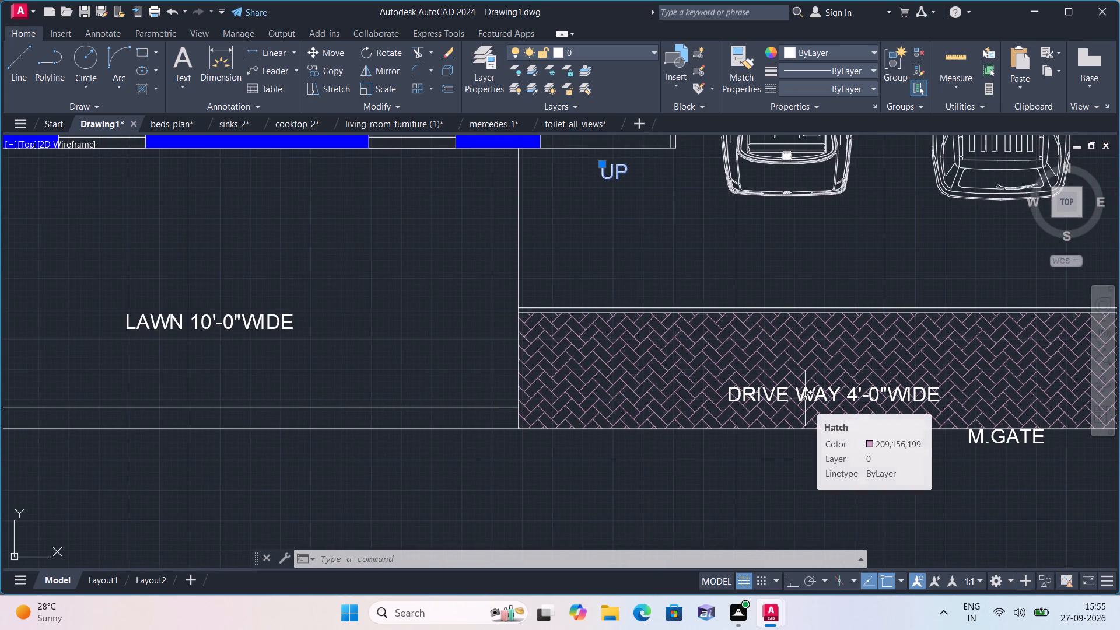
pyautogui.moveTo(940, 437); pyautogui.dragTo(876, 384, button='middle')
pyautogui.click(907, 383)
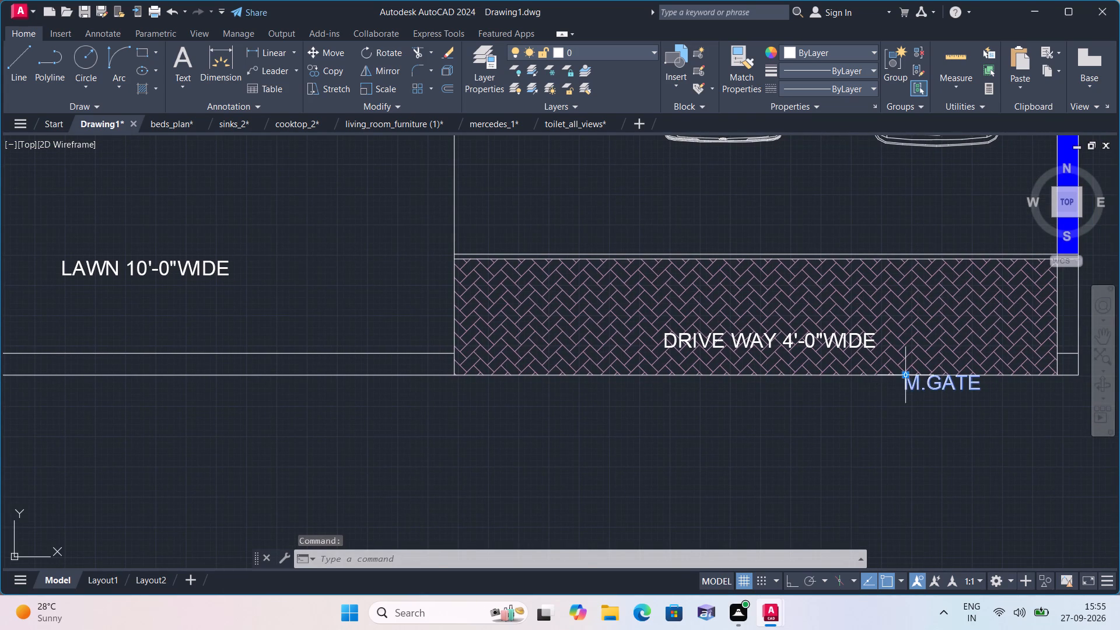
pyautogui.click(906, 376)
pyautogui.click(911, 355)
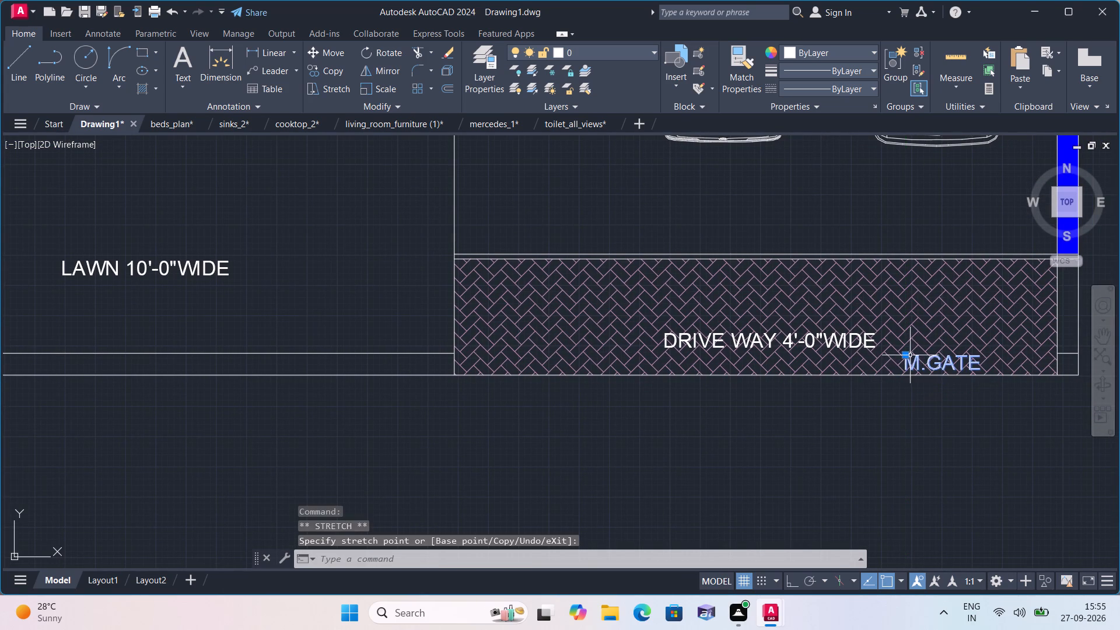
# Move the DRAWING ROOM 17'X16'-9" label up into the open floor beside the square centre table.
pyautogui.moveTo(660, 438); pyautogui.dragTo(1024, 485, button='middle')
pyautogui.scroll(-1, 1012, 473)
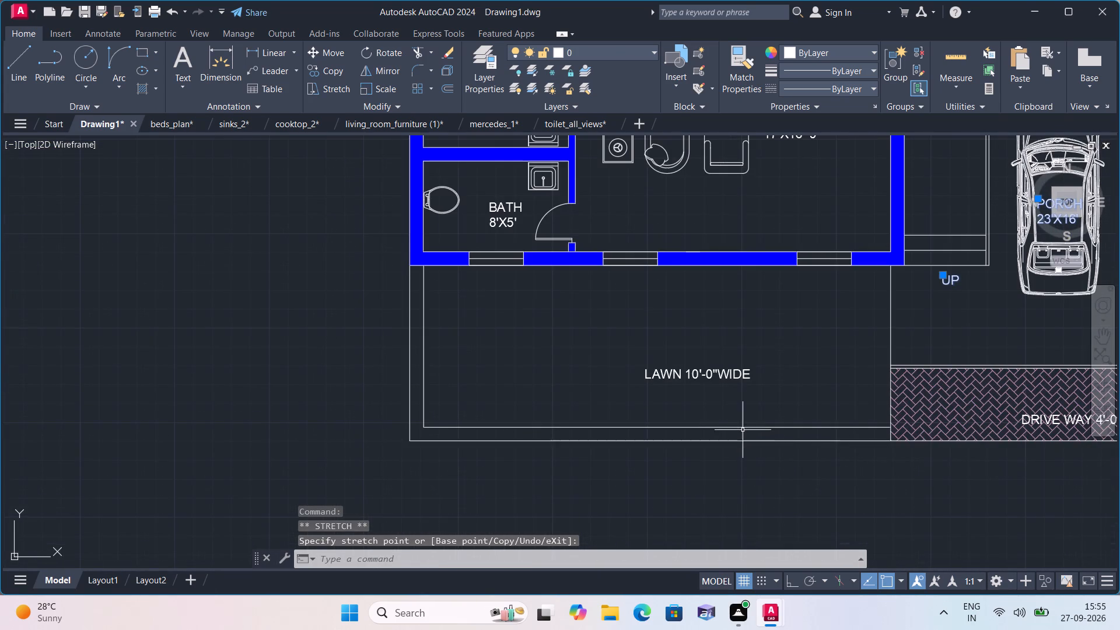
pyautogui.moveTo(713, 408); pyautogui.dragTo(811, 457, button='middle')
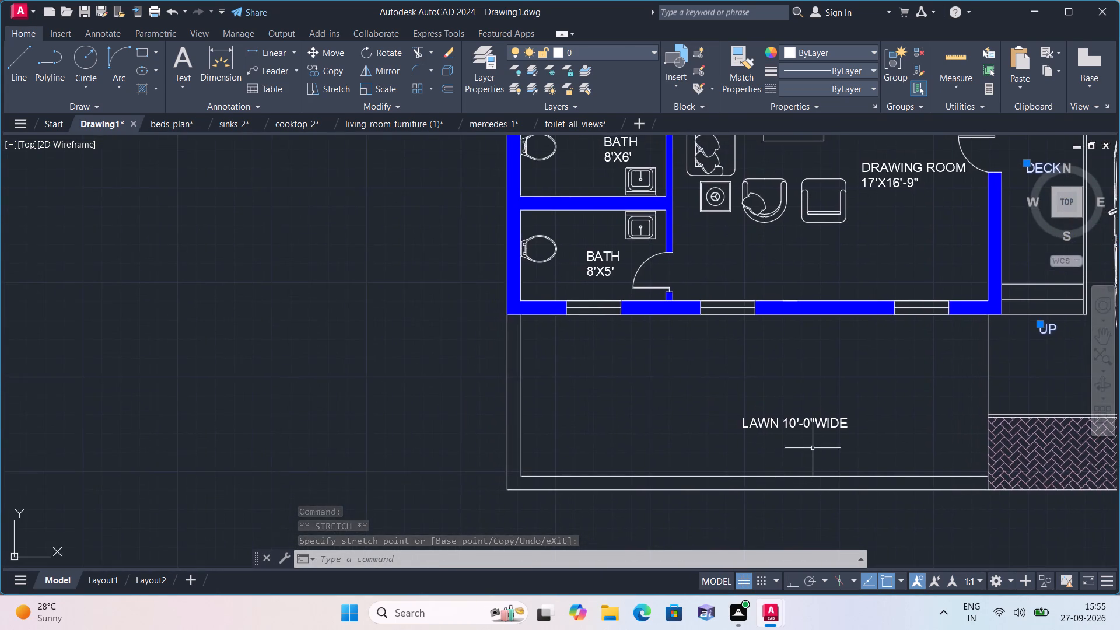
pyautogui.scroll(-1, 813, 445)
pyautogui.moveTo(825, 401); pyautogui.dragTo(855, 535, button='middle')
pyautogui.scroll(1, 708, 468)
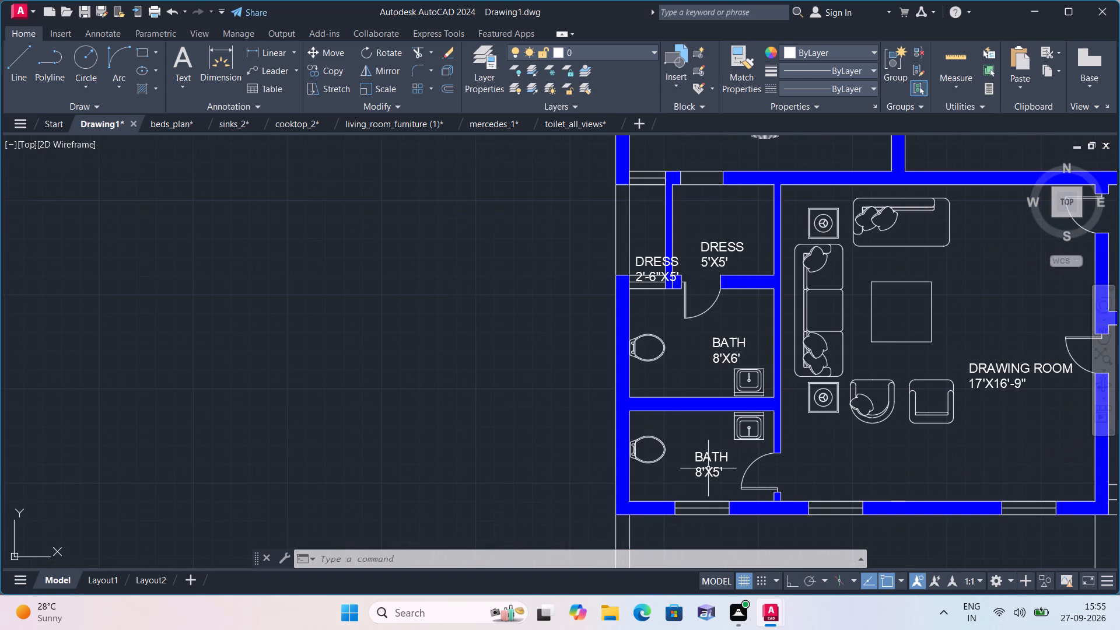
pyautogui.scroll(1, 708, 468)
pyautogui.scroll(-1, 708, 468)
pyautogui.scroll(-1, 825, 395)
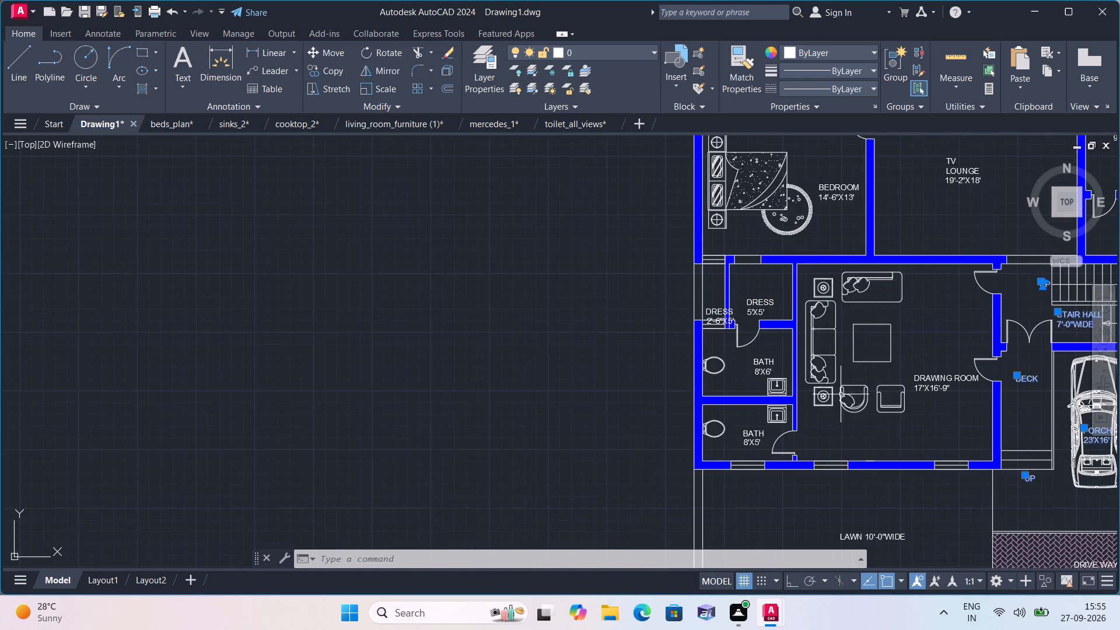
pyautogui.moveTo(914, 396); pyautogui.dragTo(915, 465, button='middle')
pyautogui.scroll(1, 920, 448)
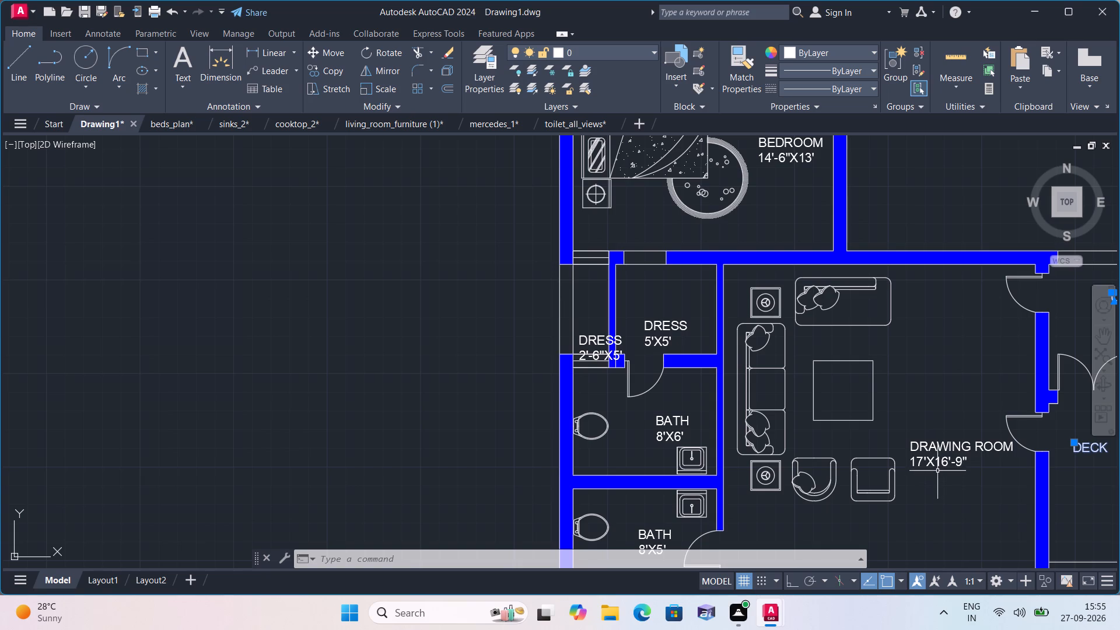
pyautogui.click(929, 444)
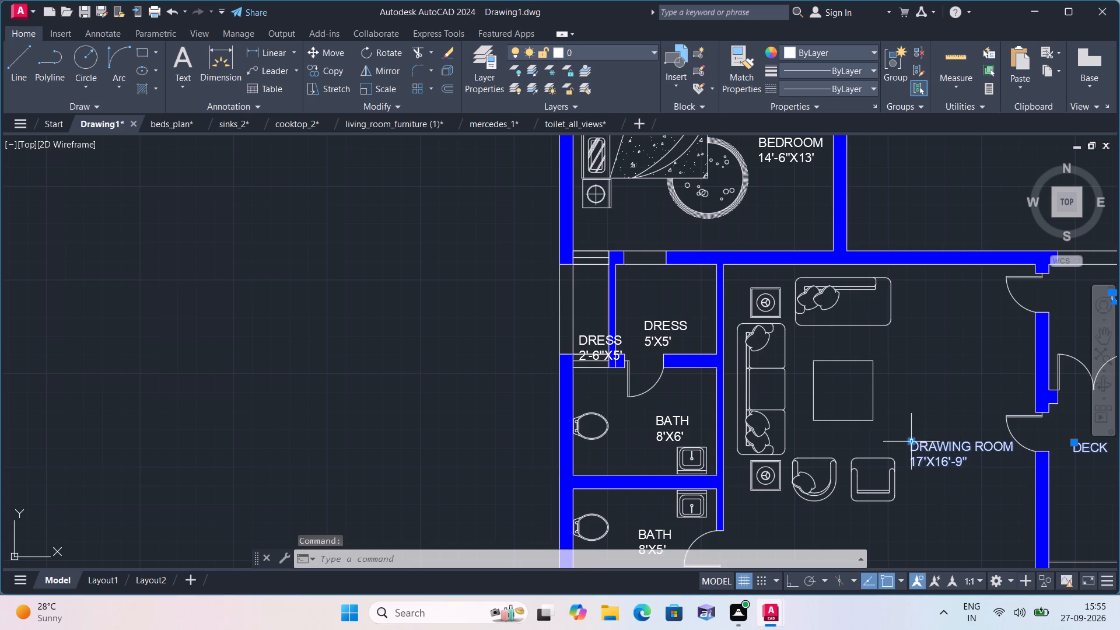
pyautogui.click(910, 443)
pyautogui.click(901, 376)
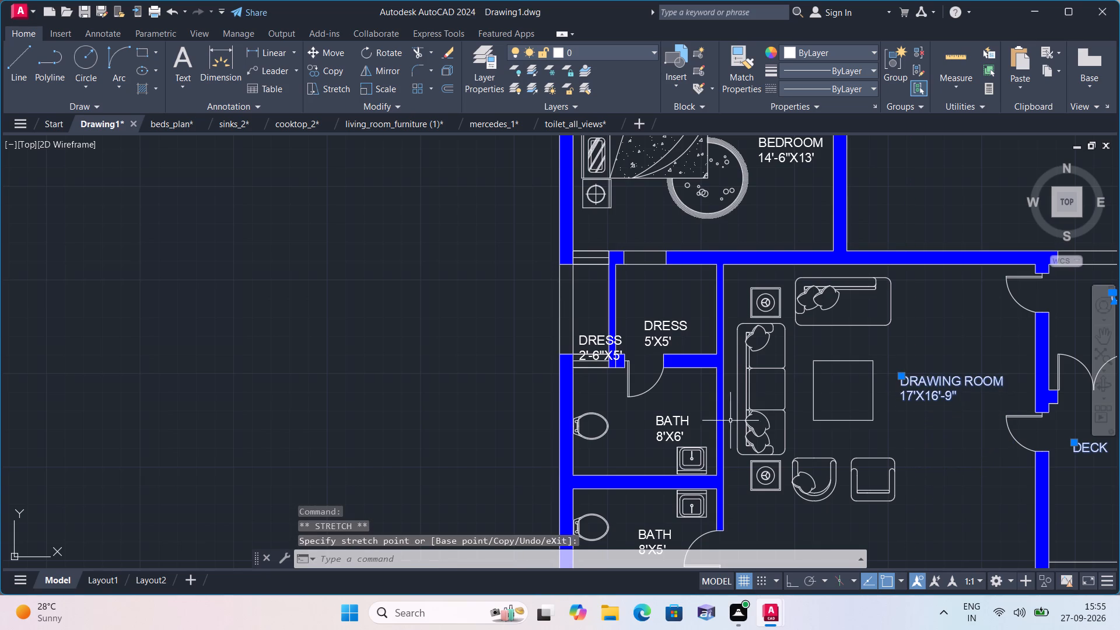
# Move the DRESS 2'-6"X5' label up off the wall below, starting it at the outer wall's inner line in the narrow closet.
pyautogui.moveTo(702, 444); pyautogui.dragTo(713, 414, button='middle')
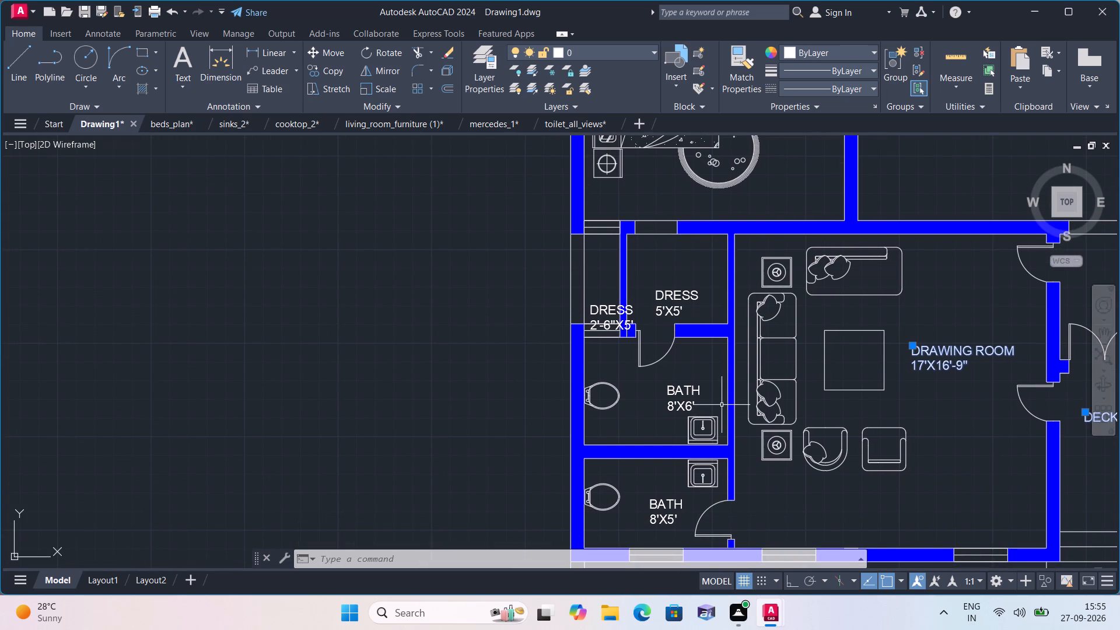
pyautogui.moveTo(796, 396); pyautogui.dragTo(814, 415, button='middle')
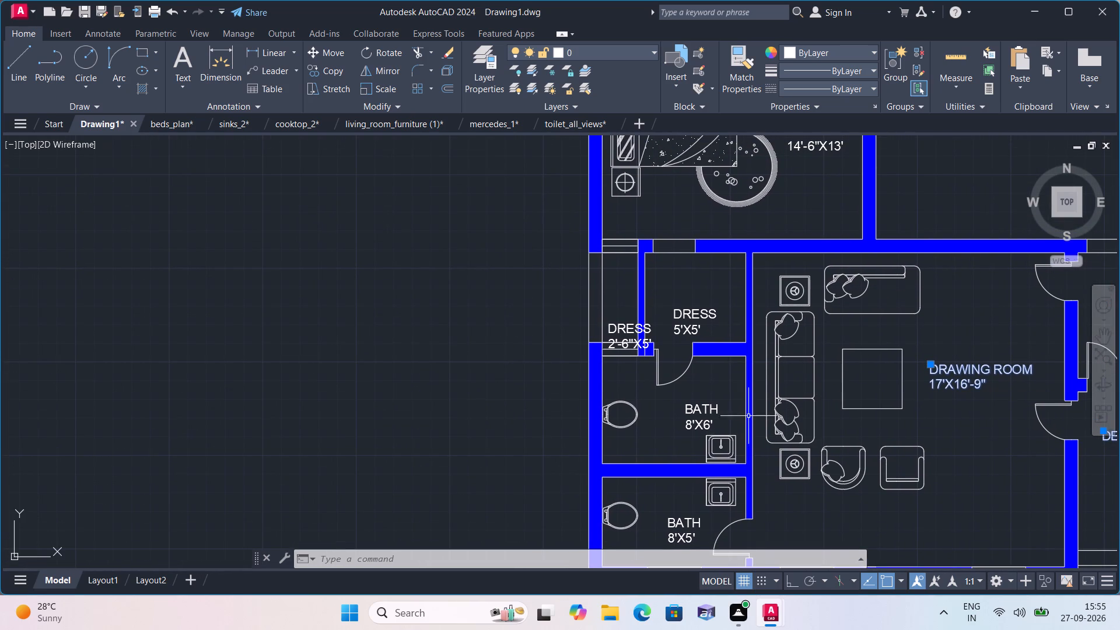
pyautogui.moveTo(664, 389); pyautogui.dragTo(705, 502, button='middle')
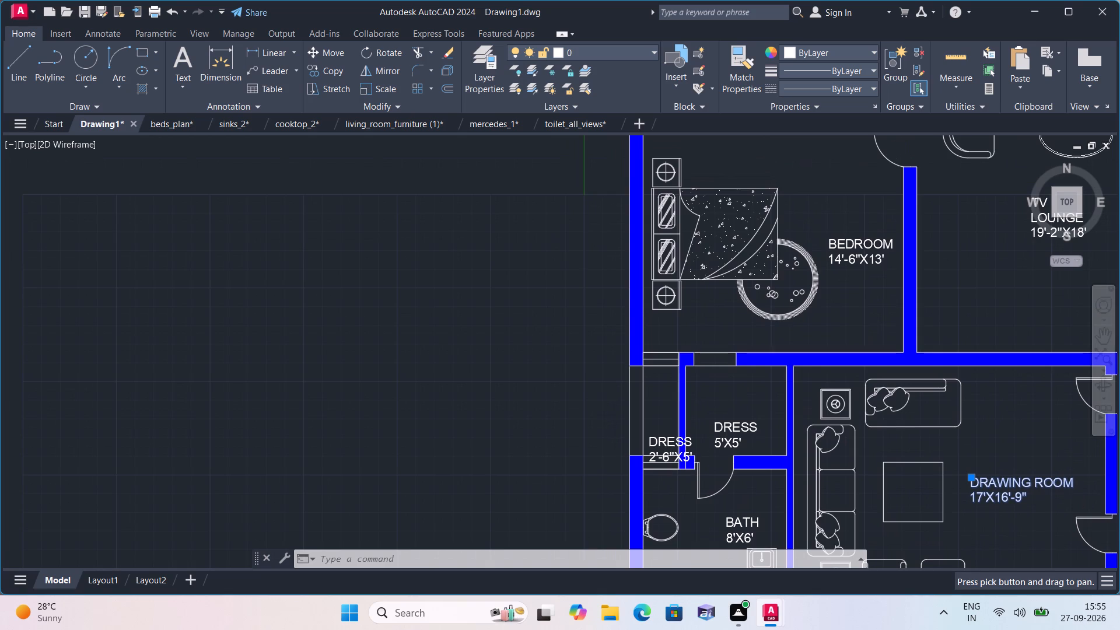
pyautogui.scroll(1, 656, 441)
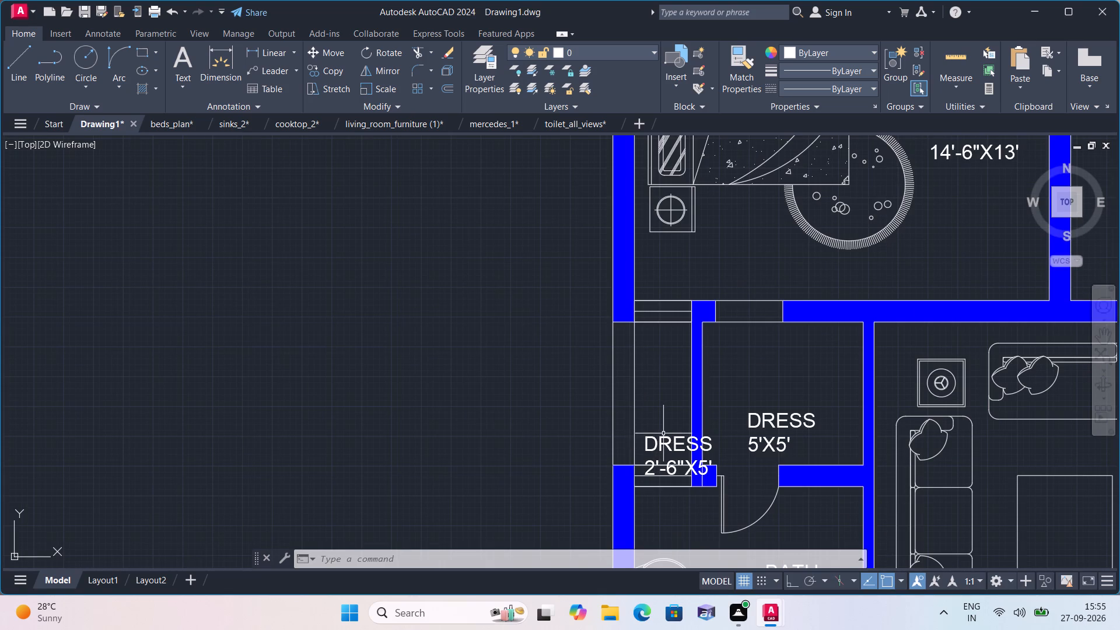
pyautogui.click(666, 440)
pyautogui.click(647, 437)
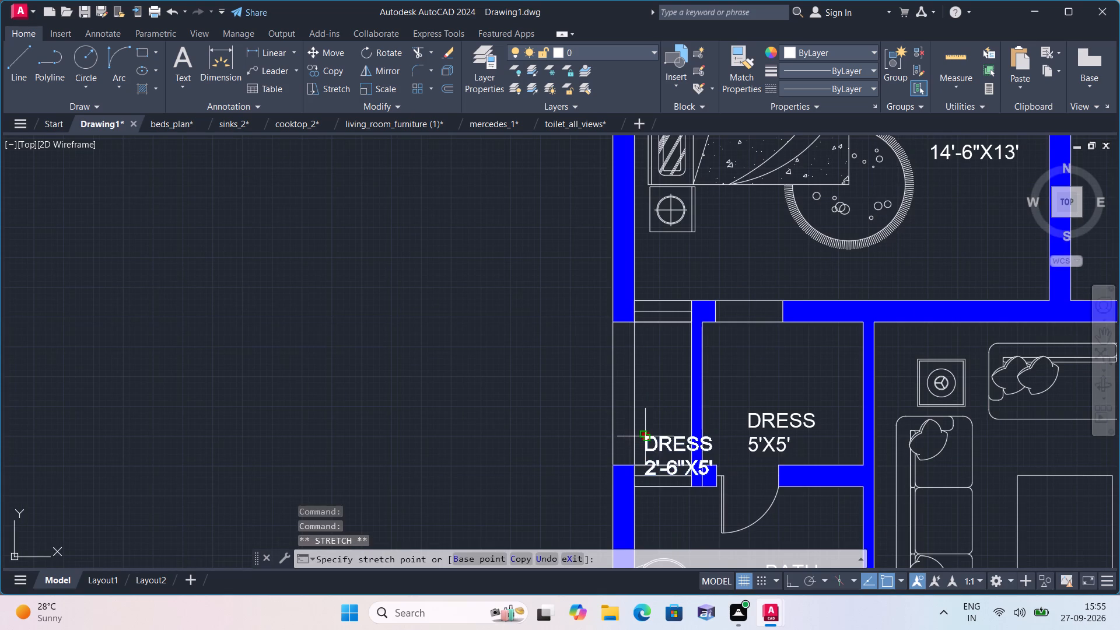
pyautogui.scroll(3, 630, 402)
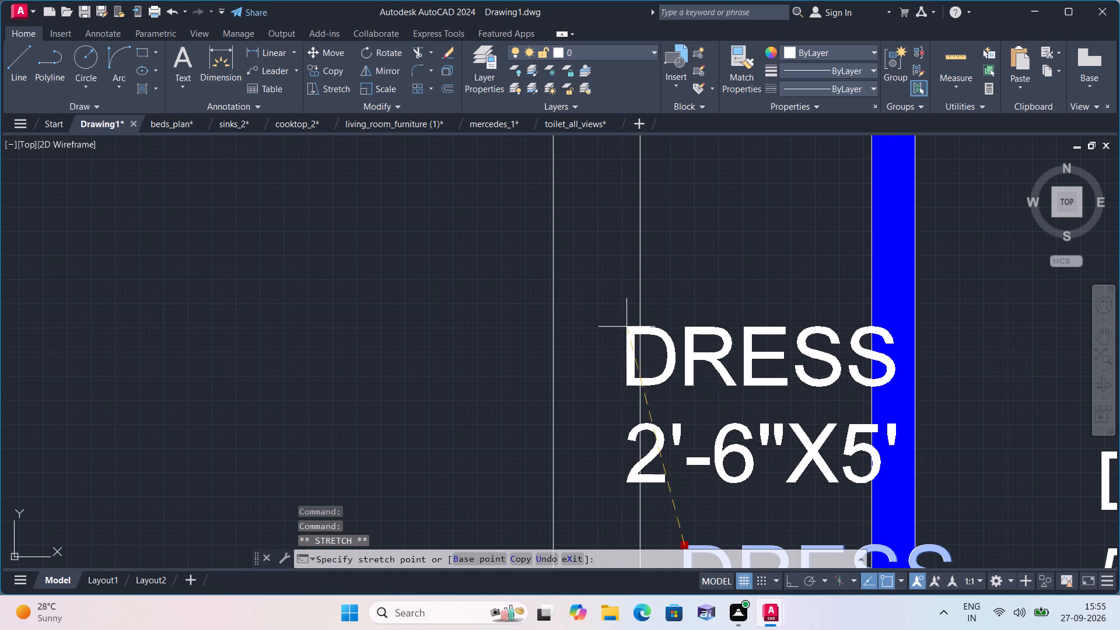
pyautogui.scroll(-1, 652, 314)
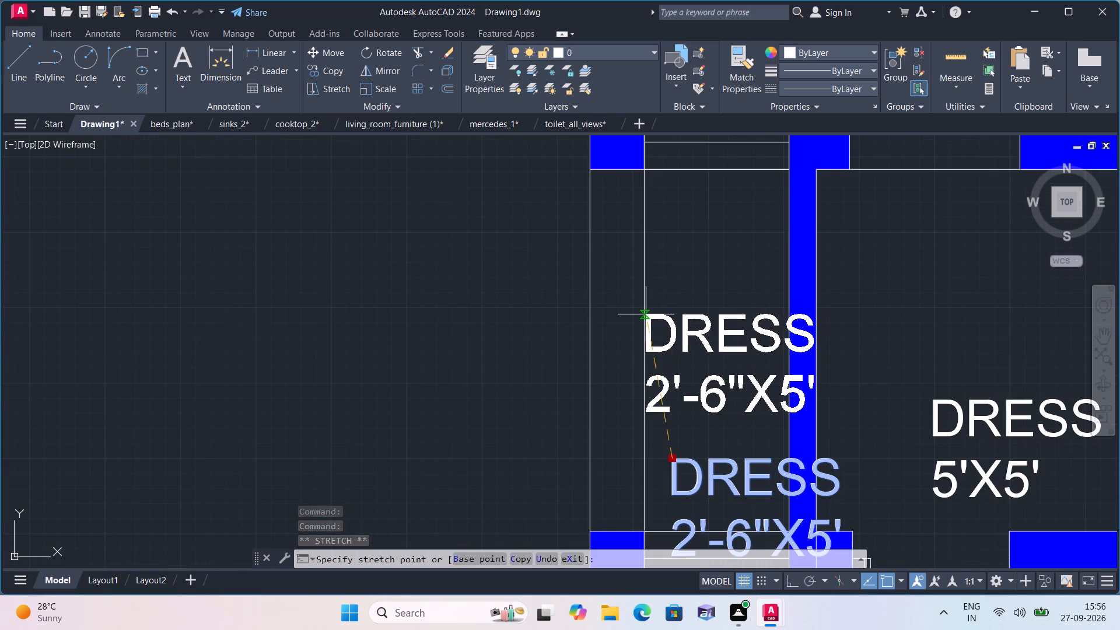
pyautogui.click(646, 314)
# Move the DRESS 5'X5' label up and toward the partition shared with the narrow closet, roughly level with that closet's label.
pyautogui.moveTo(937, 420); pyautogui.dragTo(831, 426, button='middle')
pyautogui.scroll(-1, 937, 420)
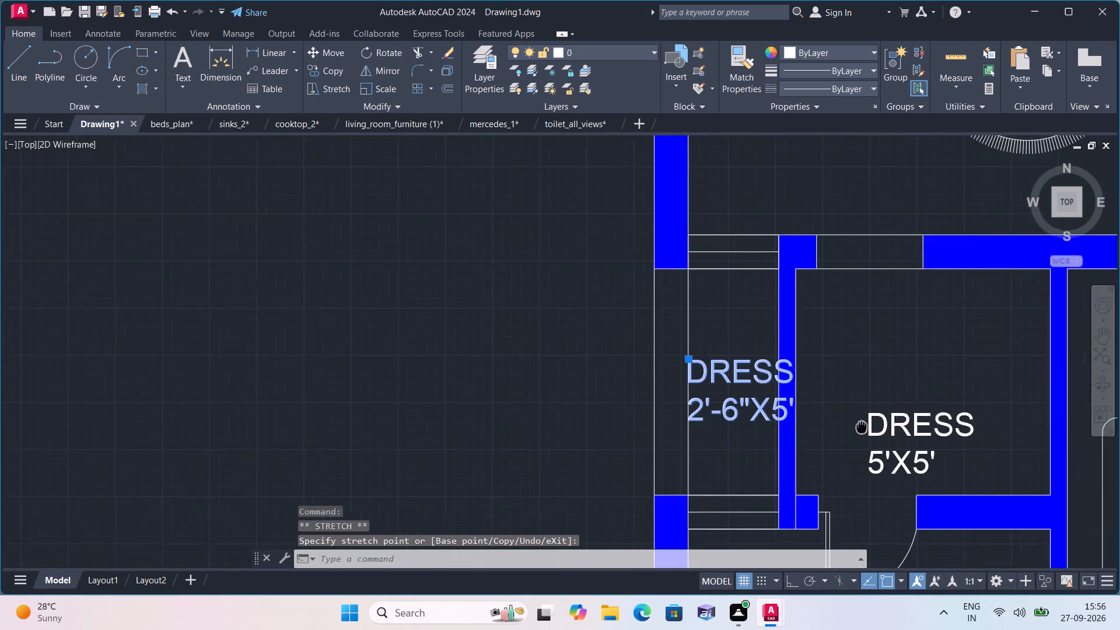
pyautogui.moveTo(831, 426); pyautogui.dragTo(803, 429, button='middle')
pyautogui.click(824, 429)
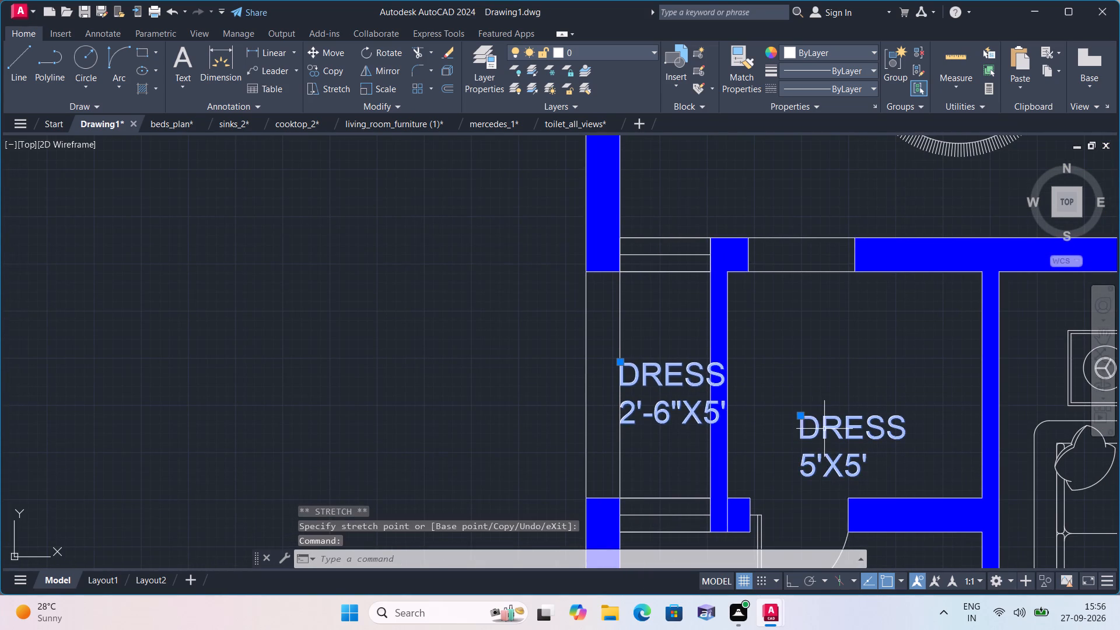
pyautogui.click(800, 417)
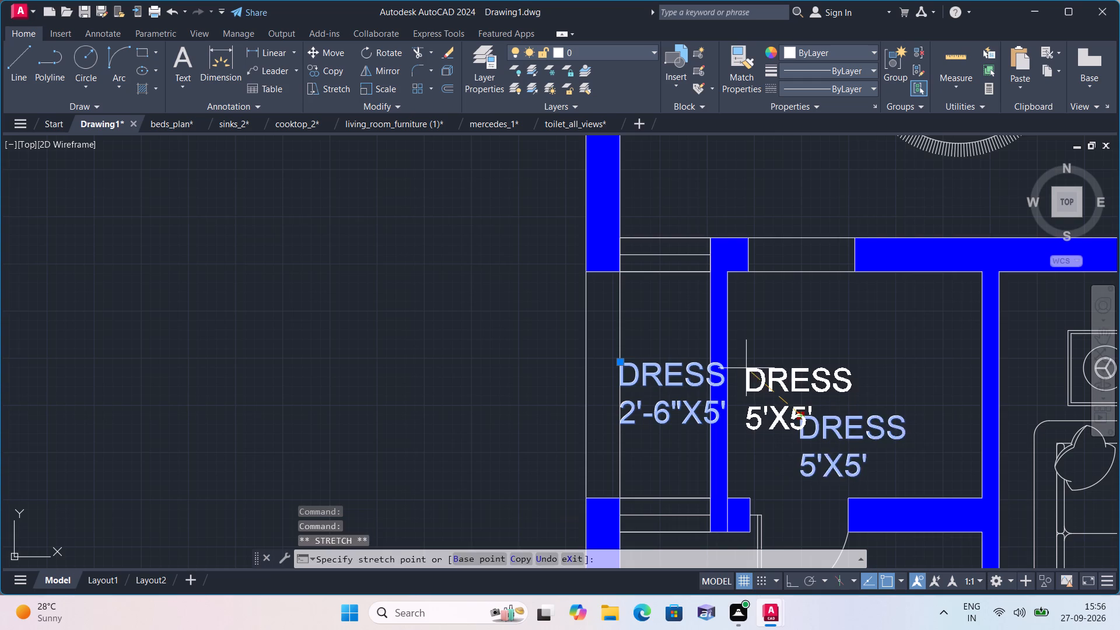
pyautogui.click(746, 368)
pyautogui.scroll(-2, 701, 394)
pyautogui.moveTo(773, 355); pyautogui.dragTo(753, 428, button='middle')
pyautogui.scroll(-1, 748, 434)
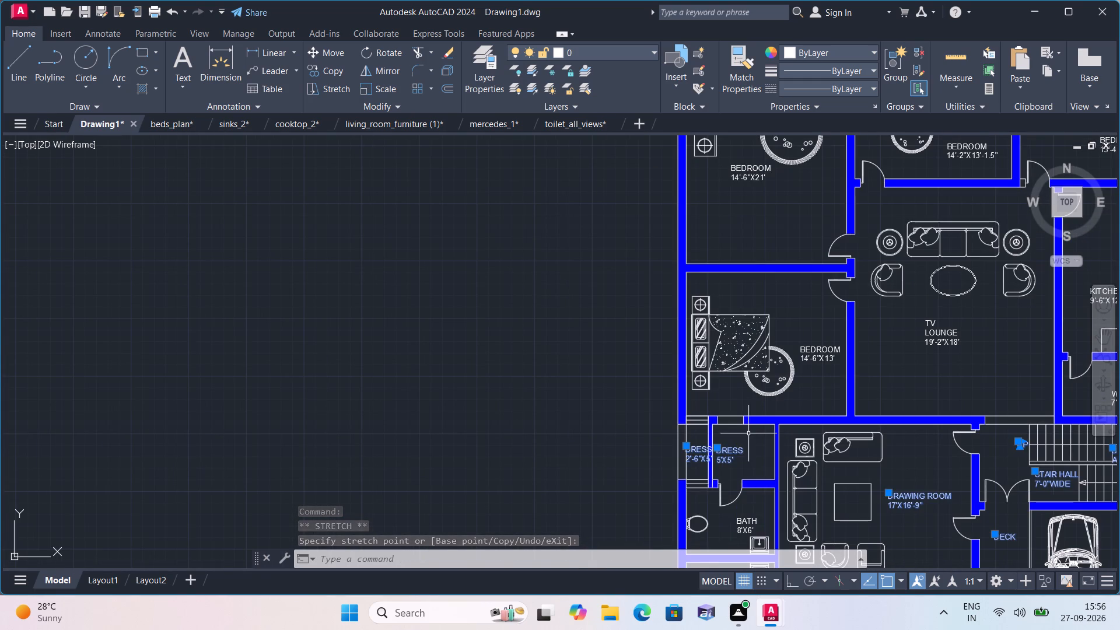
pyautogui.press('Escape')
# With Ortho on, draw a vertical line from the UP label at the deck's entrance steps to the middle of the upper tread.
pyautogui.write('l')
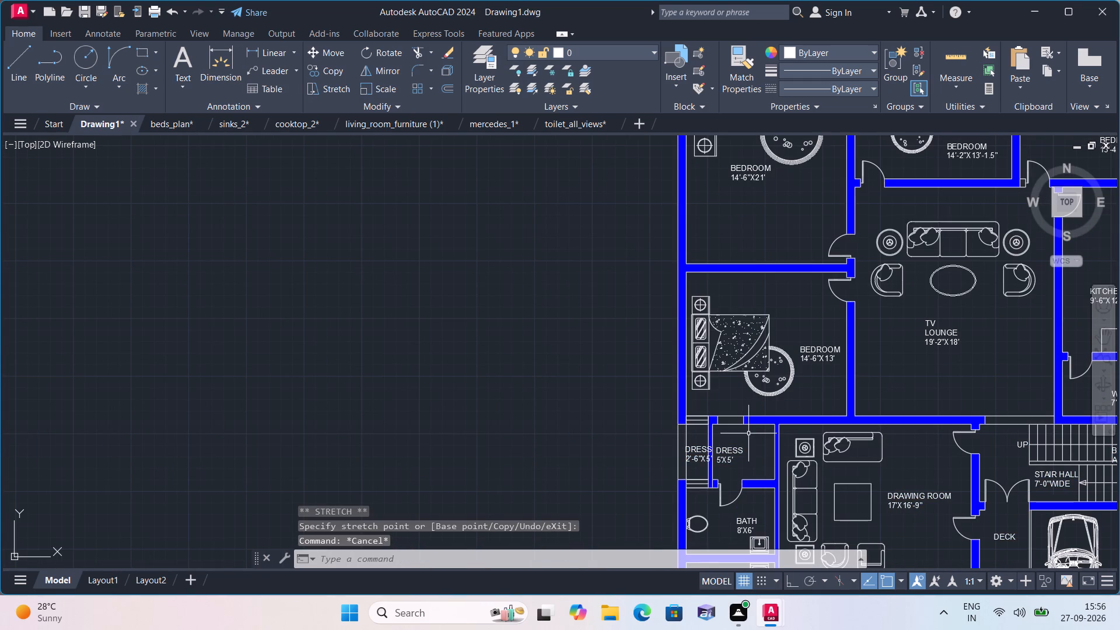
pyautogui.press('space')
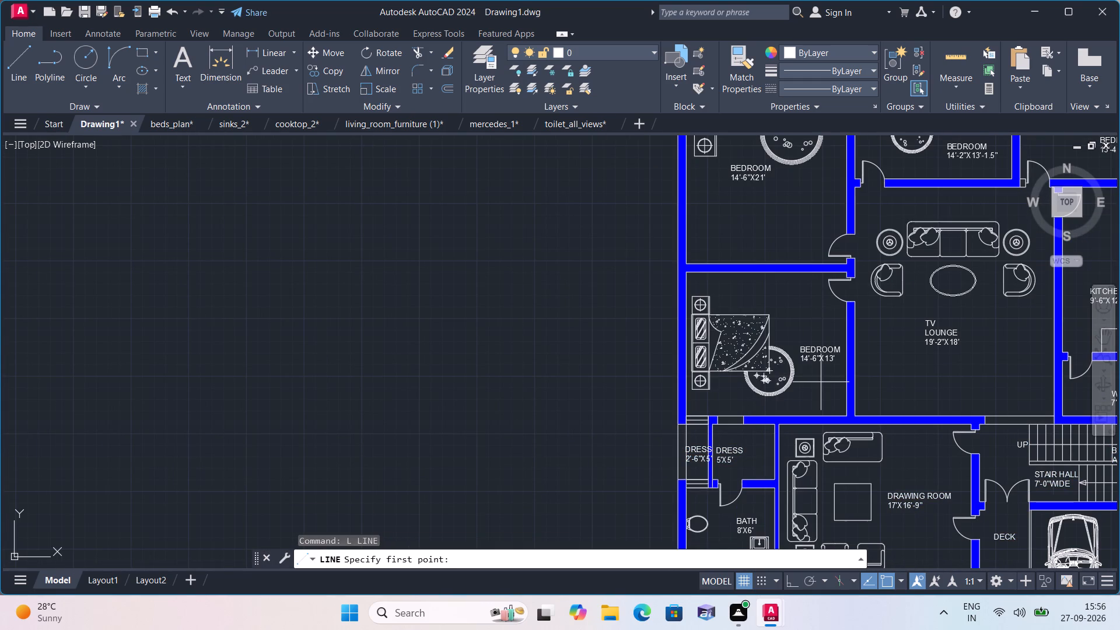
pyautogui.scroll(-2, 821, 383)
pyautogui.moveTo(891, 415); pyautogui.dragTo(673, 281, button='middle')
pyautogui.scroll(2, 666, 333)
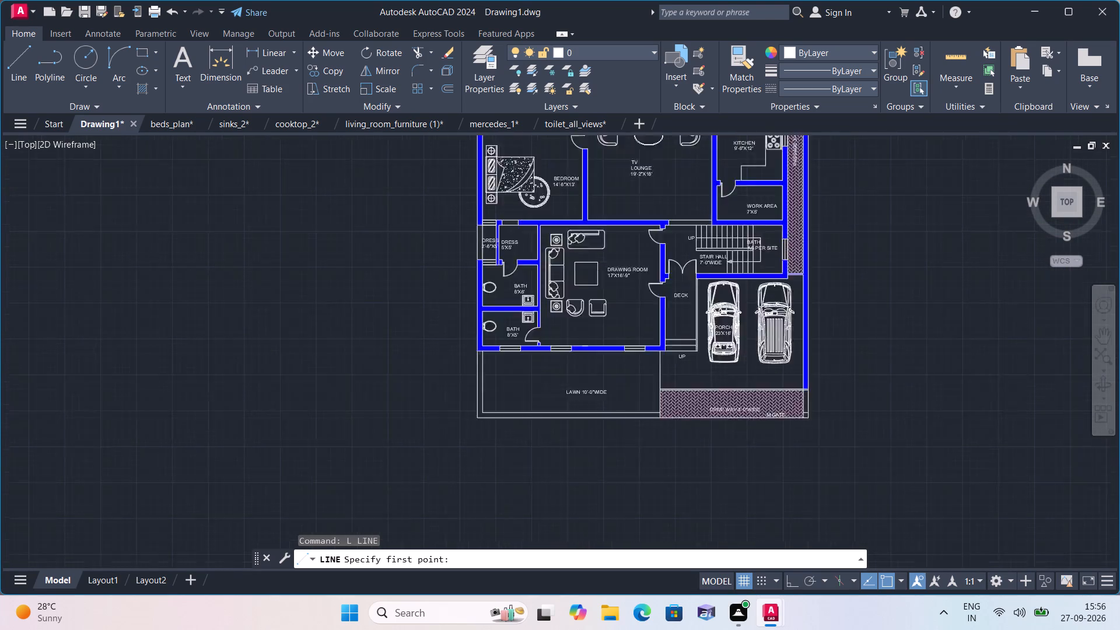
pyautogui.scroll(1, 666, 333)
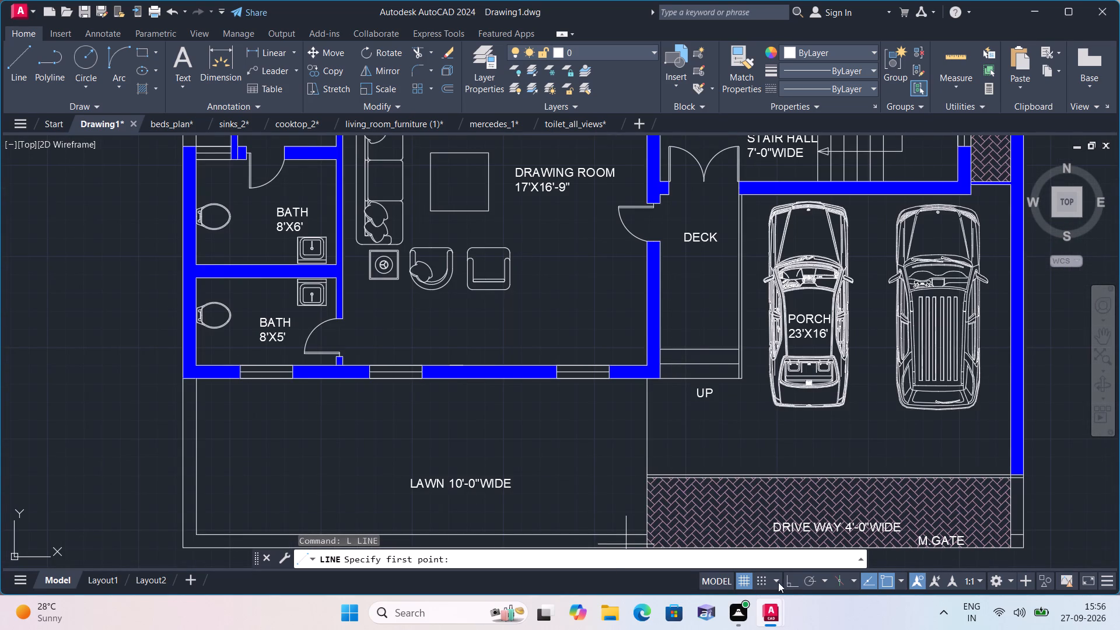
pyautogui.click(794, 582)
pyautogui.scroll(3, 714, 370)
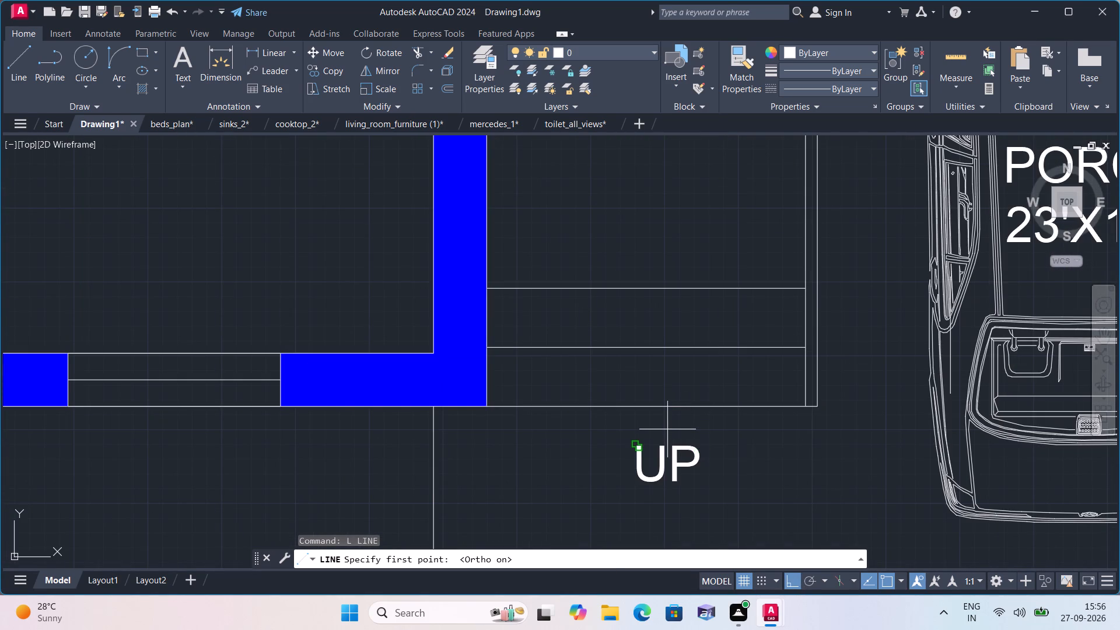
pyautogui.click(667, 429)
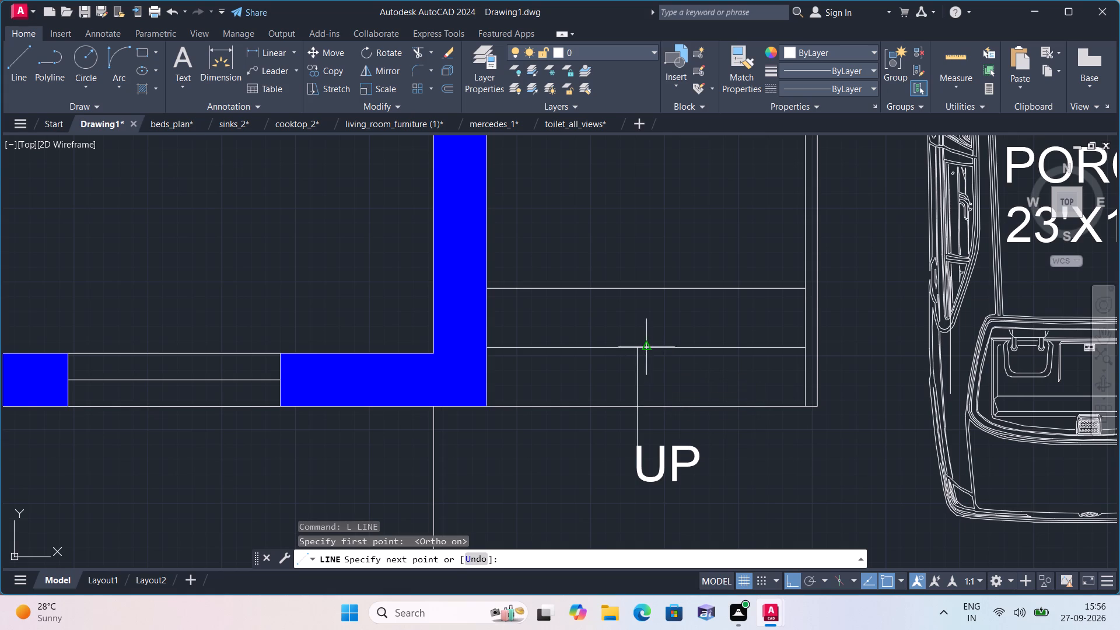
pyautogui.scroll(2, 639, 344)
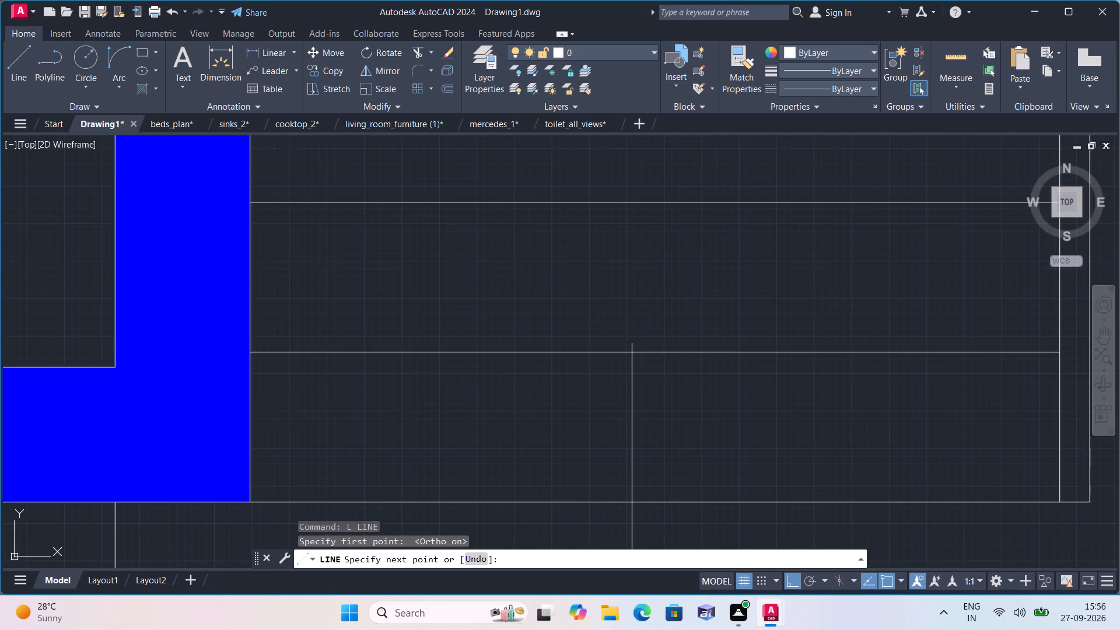
pyautogui.click(631, 298)
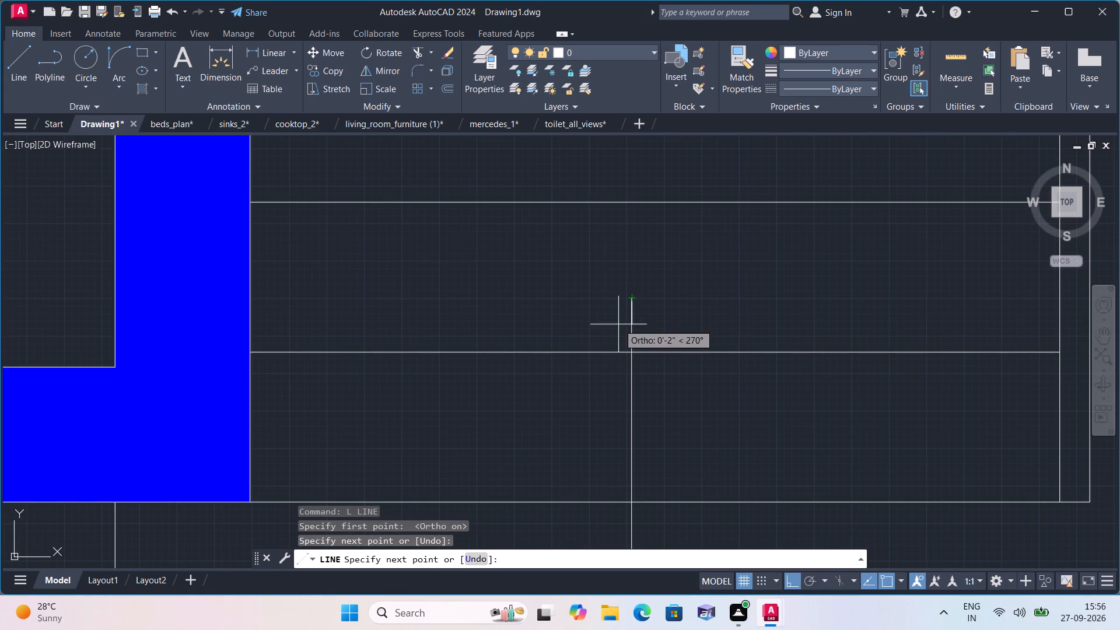
# With Ortho off, draw two short slanted lines from the vertical line's top end to form an upward arrowhead.
pyautogui.press('F8')
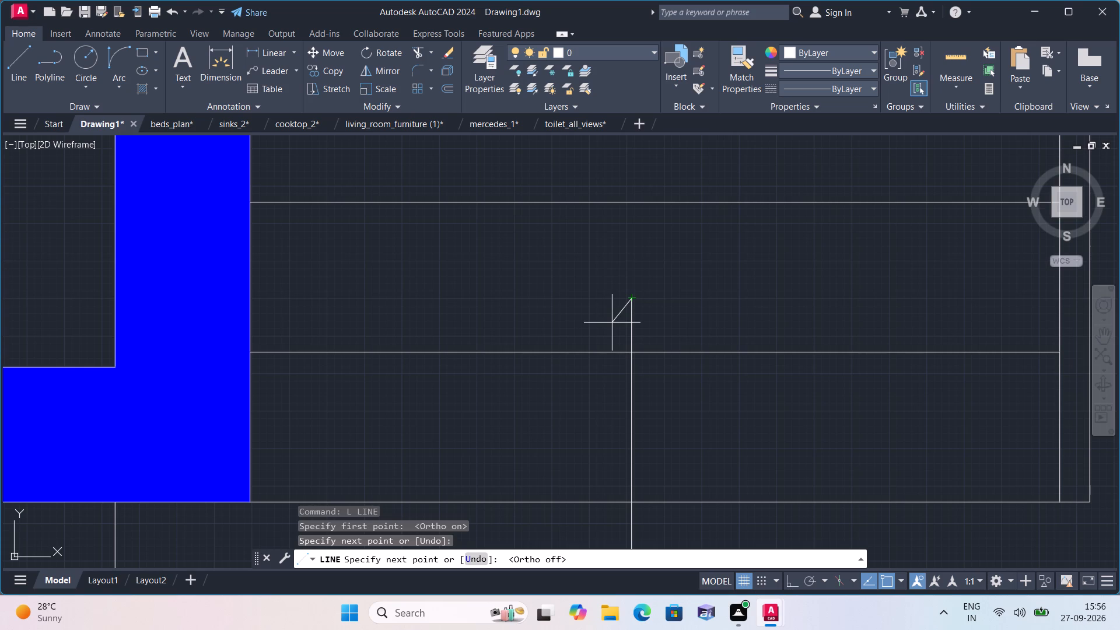
pyautogui.click(612, 323)
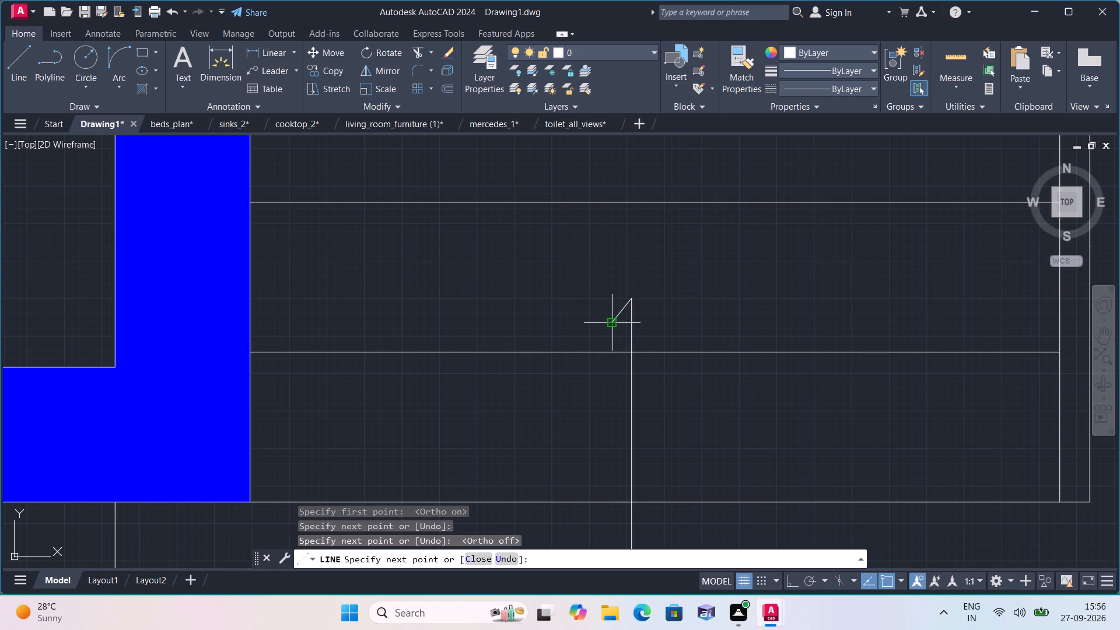
pyautogui.press('space')
pyautogui.press('space')
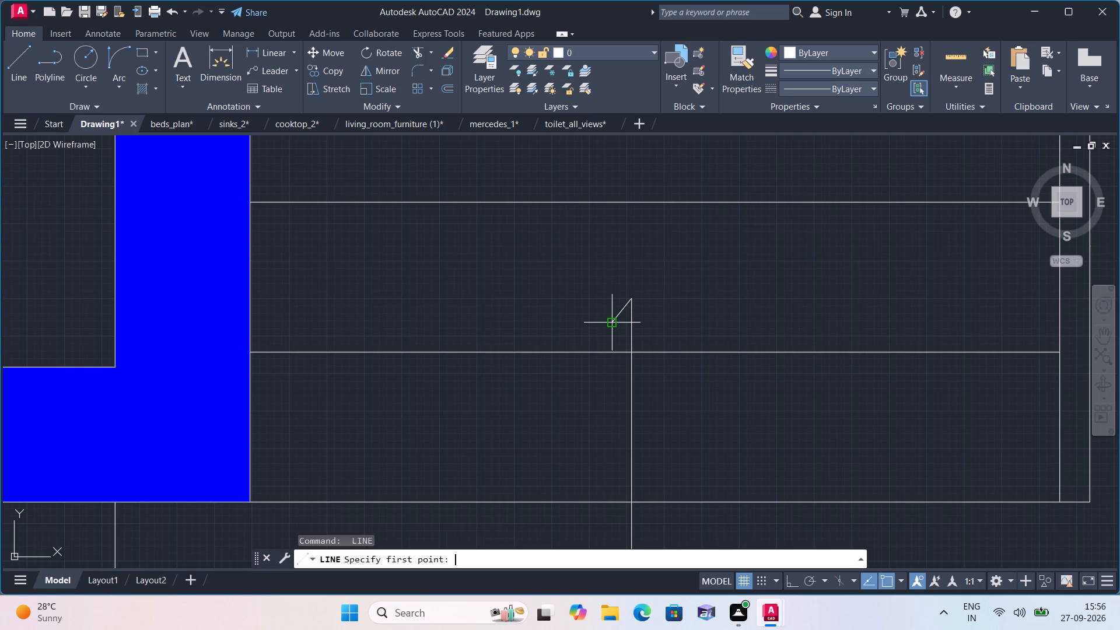
pyautogui.click(635, 296)
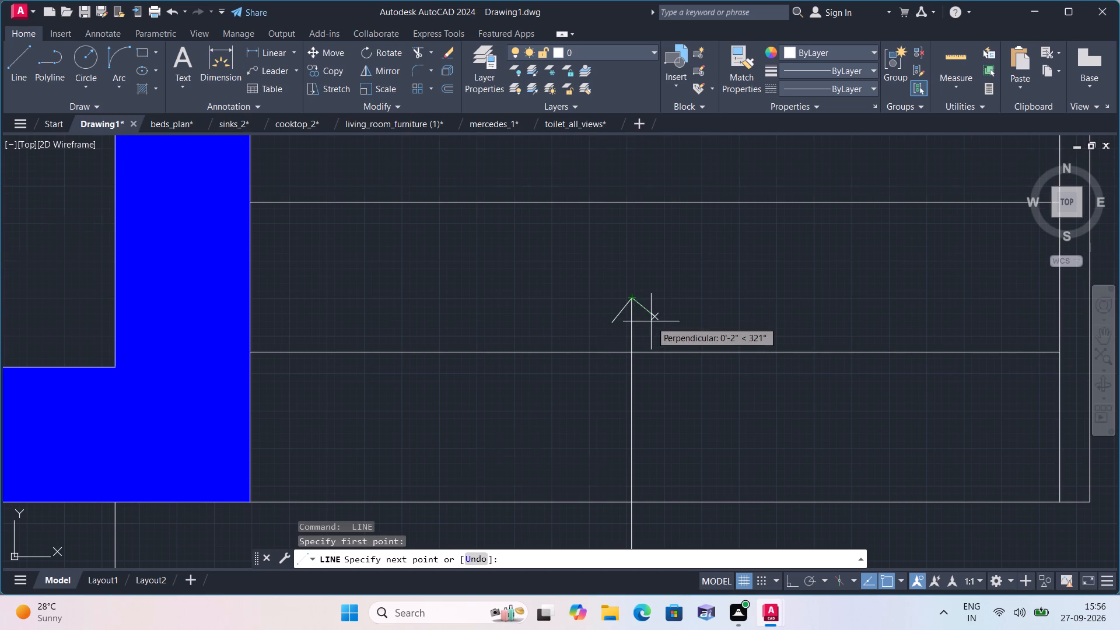
pyautogui.click(649, 326)
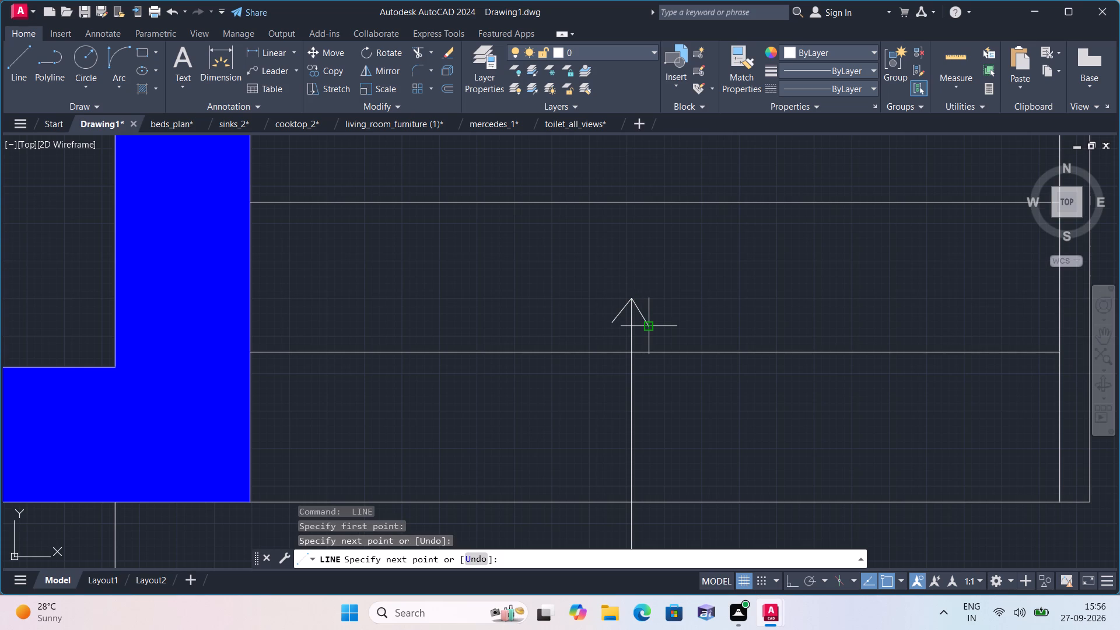
pyautogui.press('space')
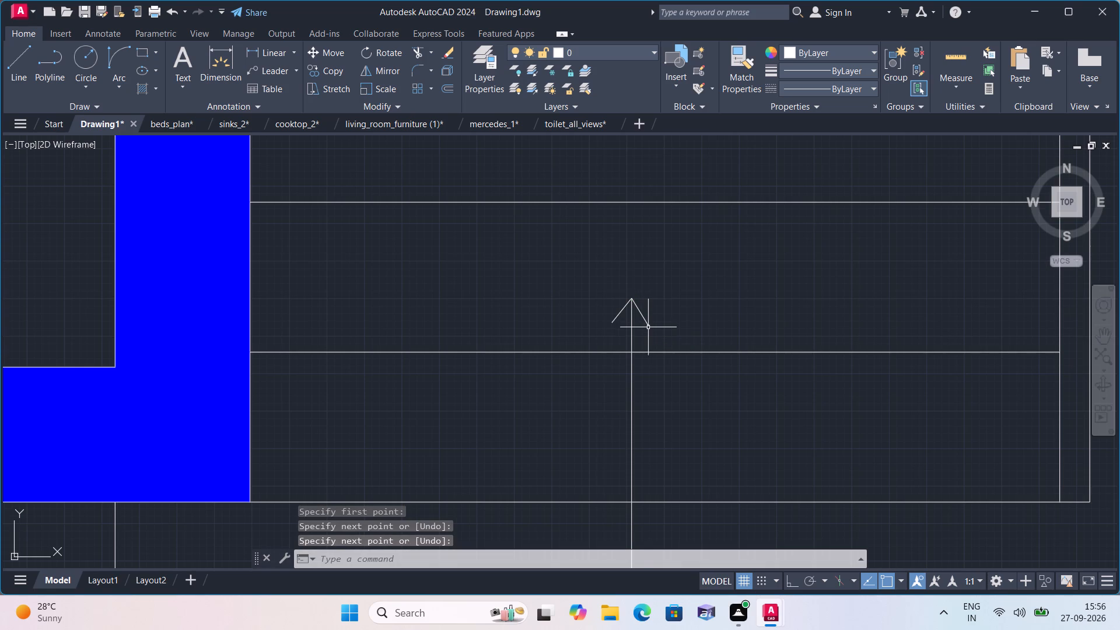
# Adjust the free ends of both arrowhead strokes to make them shorter and more even about the vertical line.
pyautogui.scroll(2, 610, 334)
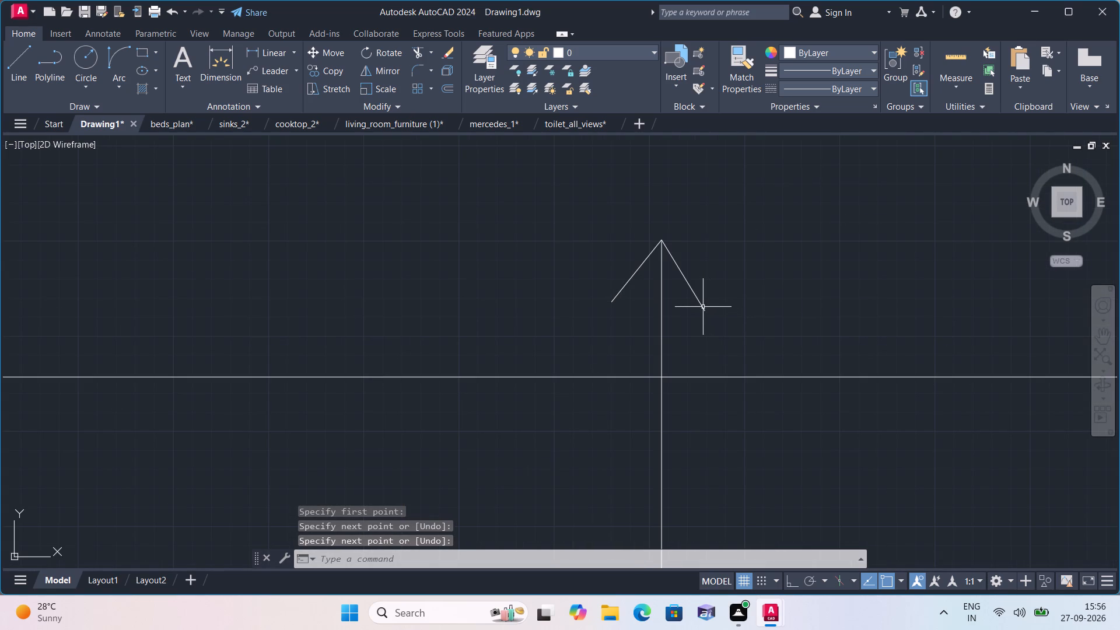
pyautogui.click(702, 307)
pyautogui.click(703, 309)
pyautogui.click(700, 299)
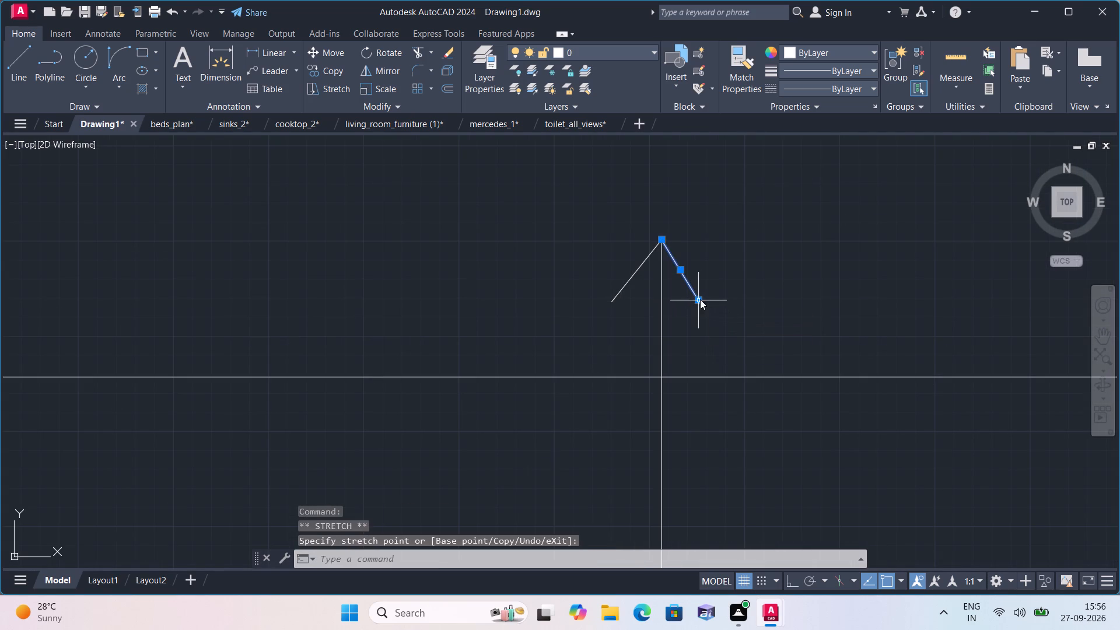
pyautogui.press('space')
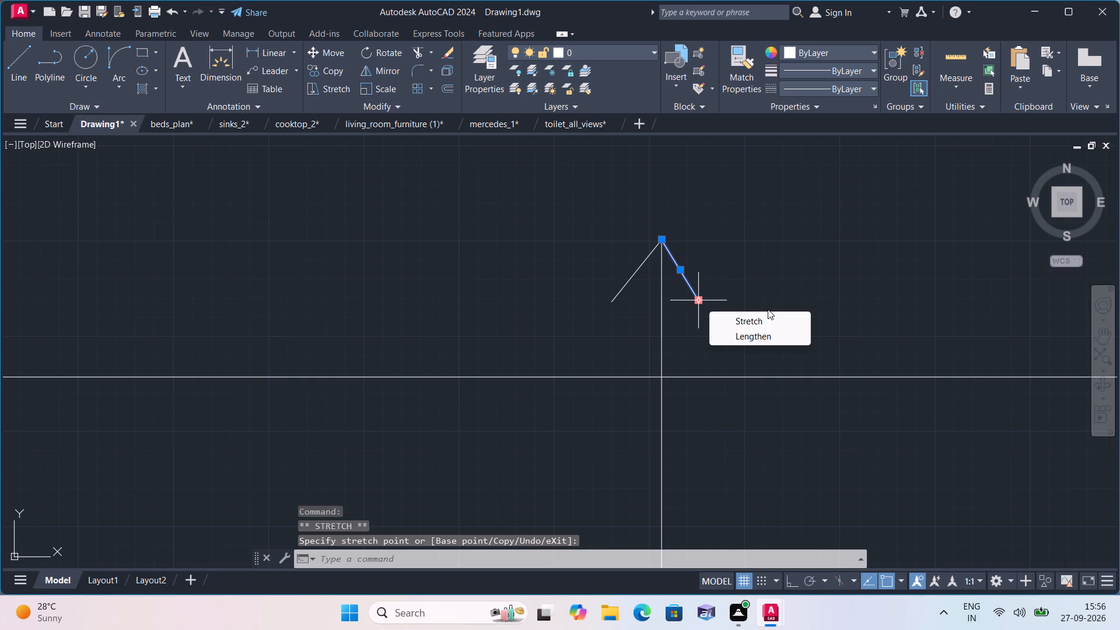
pyautogui.hscroll(6, 768, 309)
pyautogui.press('Escape')
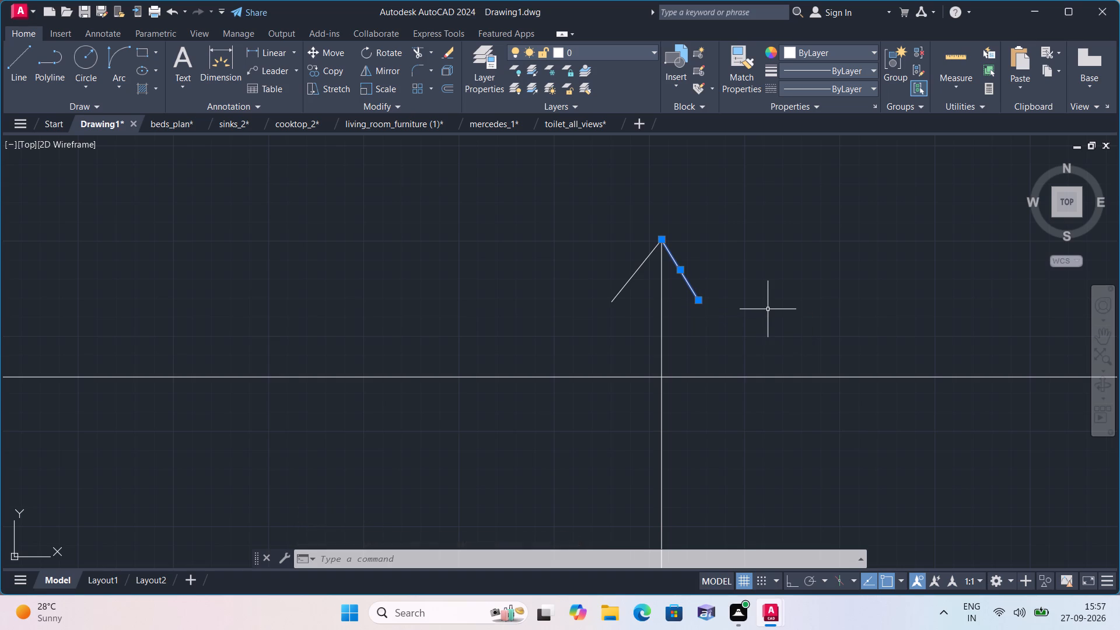
pyautogui.press('Escape')
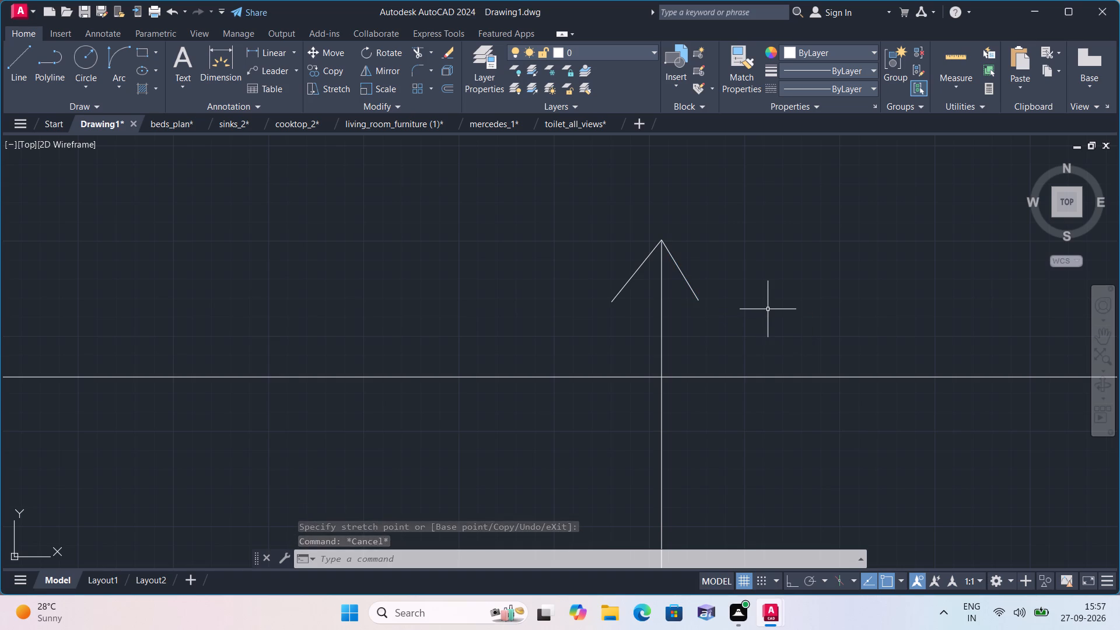
pyautogui.click(631, 274)
pyautogui.click(612, 303)
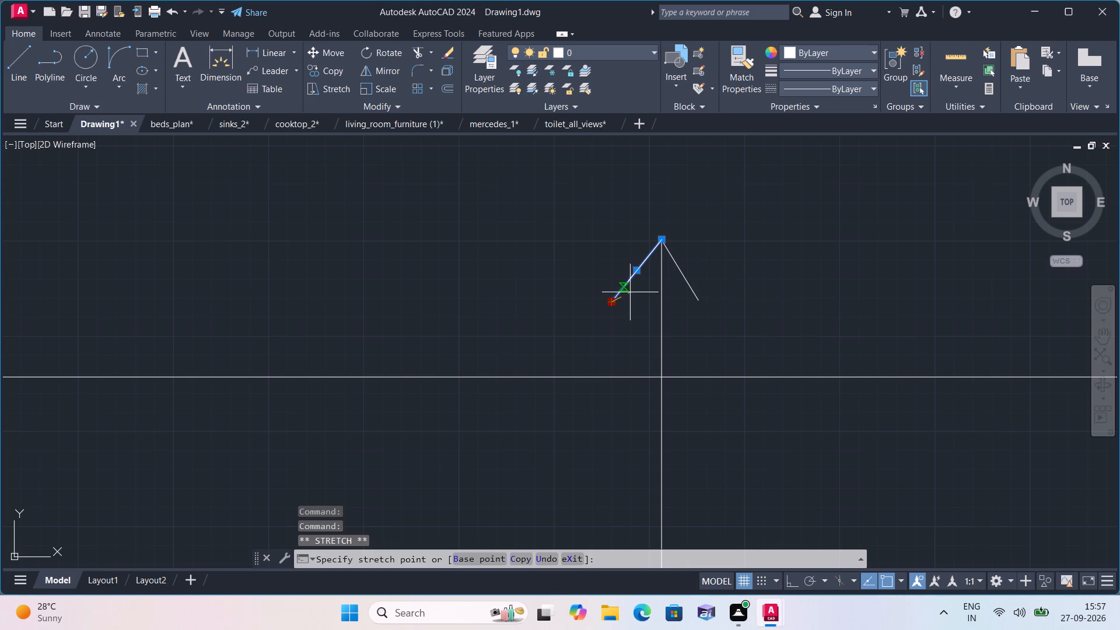
pyautogui.click(632, 290)
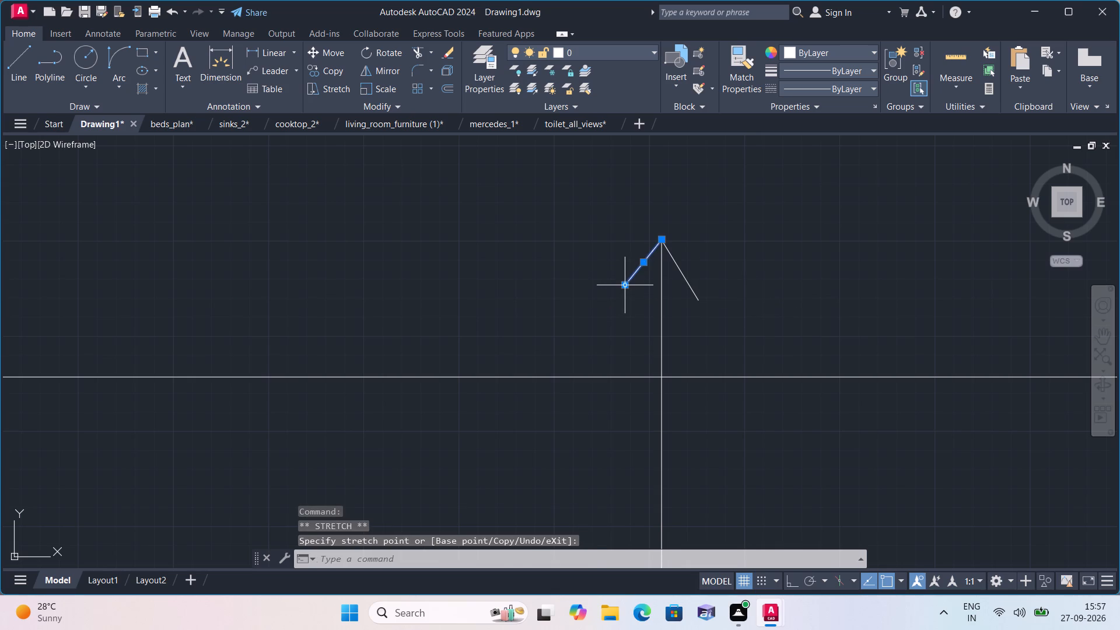
pyautogui.click(623, 285)
pyautogui.click(625, 294)
pyautogui.press('Escape')
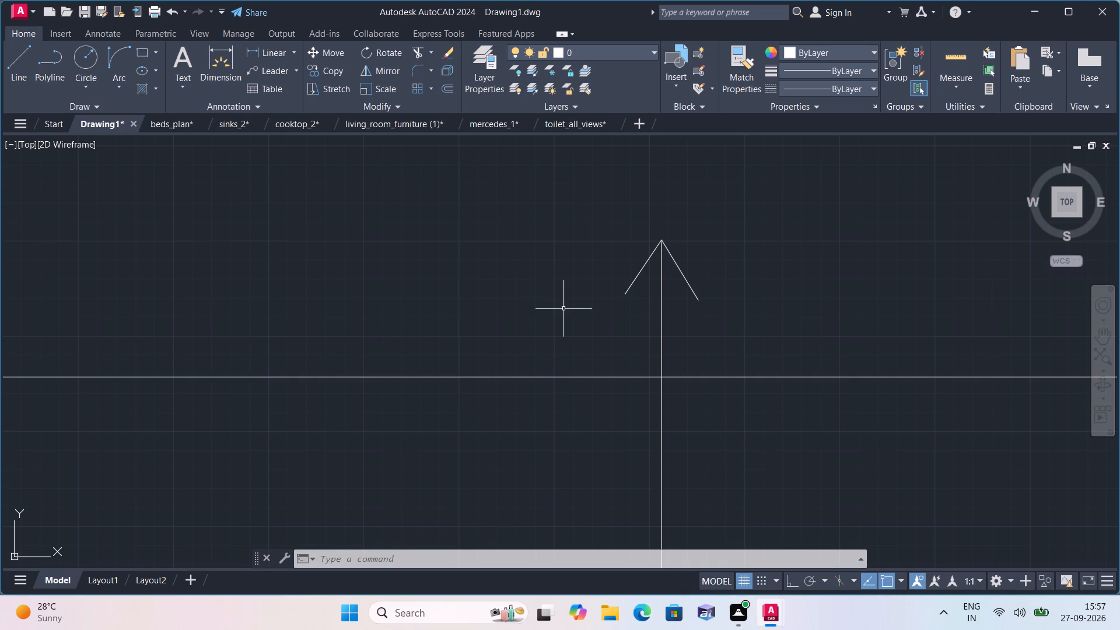
# With Ortho on, rotate the narrow closet's DRESS 2'-6"X5' label a quarter turn counterclockwise so it reads vertically upward.
pyautogui.scroll(-3, 565, 309)
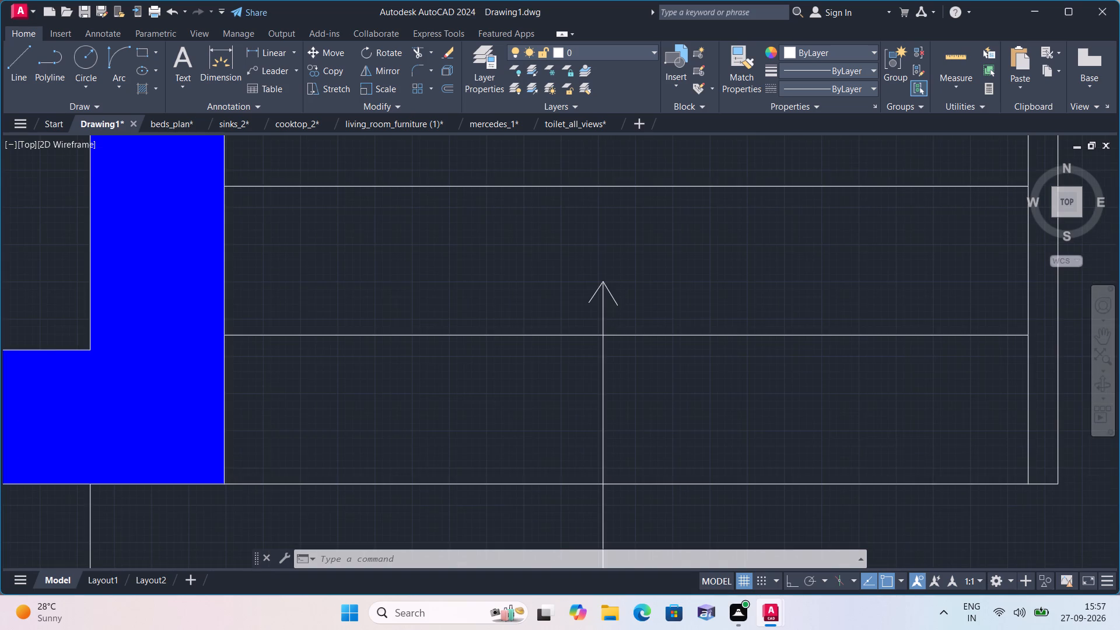
pyautogui.moveTo(478, 311); pyautogui.dragTo(487, 314, button='middle')
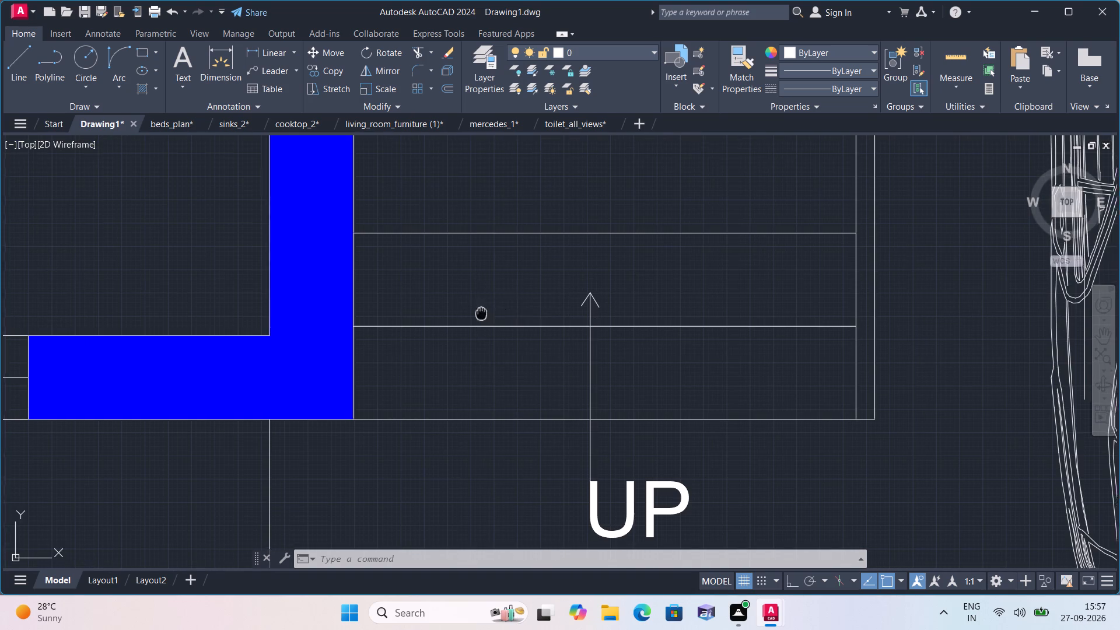
pyautogui.moveTo(487, 314); pyautogui.dragTo(558, 304, button='middle')
pyautogui.scroll(-1, 598, 309)
pyautogui.scroll(-2, 391, 352)
pyautogui.moveTo(434, 356); pyautogui.dragTo(570, 395, button='middle')
pyautogui.scroll(-1, 570, 398)
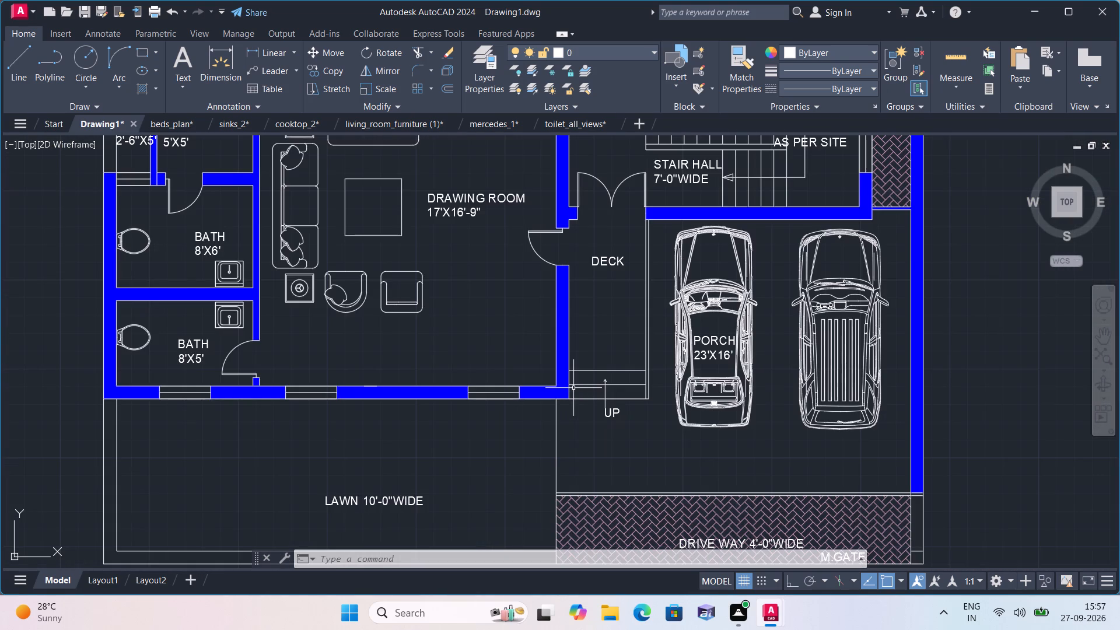
pyautogui.scroll(-1, 573, 387)
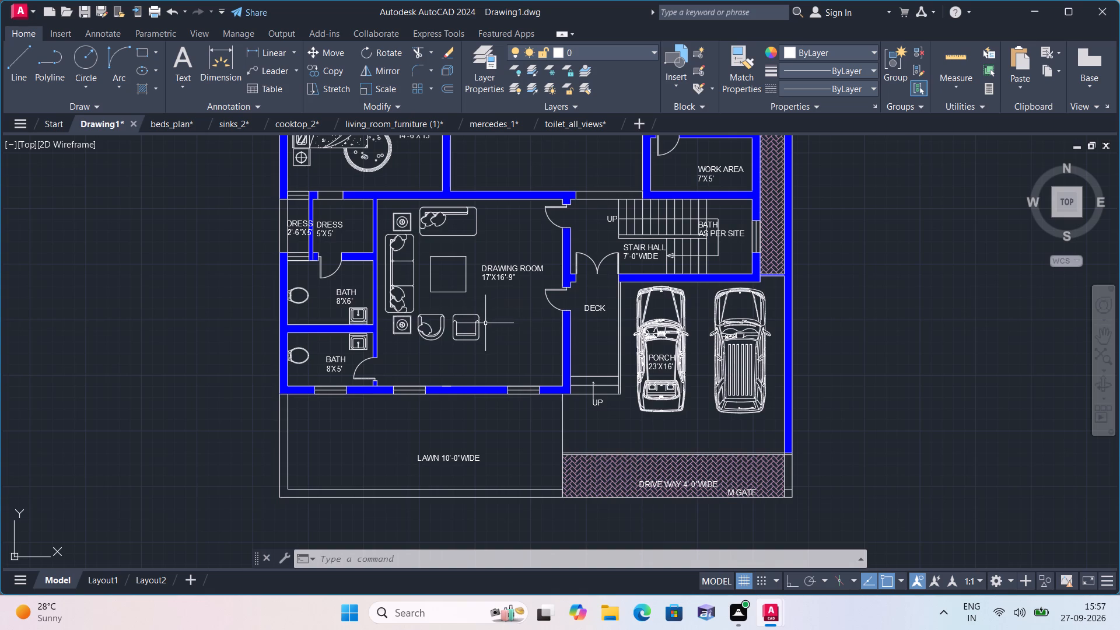
pyautogui.moveTo(317, 325); pyautogui.dragTo(454, 418, button='middle')
pyautogui.scroll(3, 408, 321)
pyautogui.scroll(-2, 408, 321)
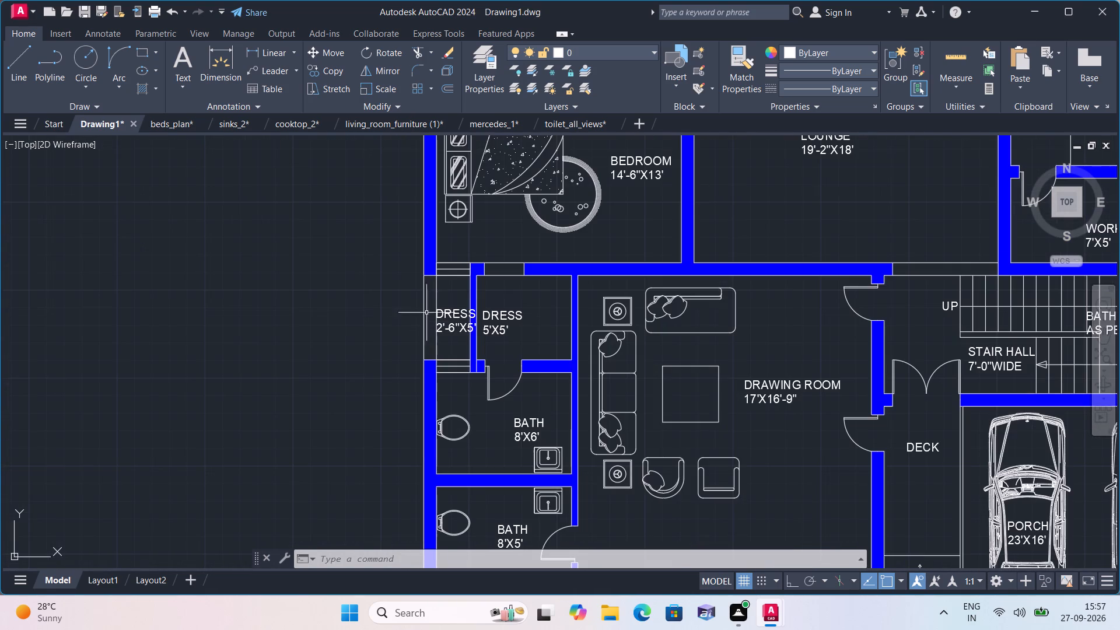
pyautogui.click(456, 315)
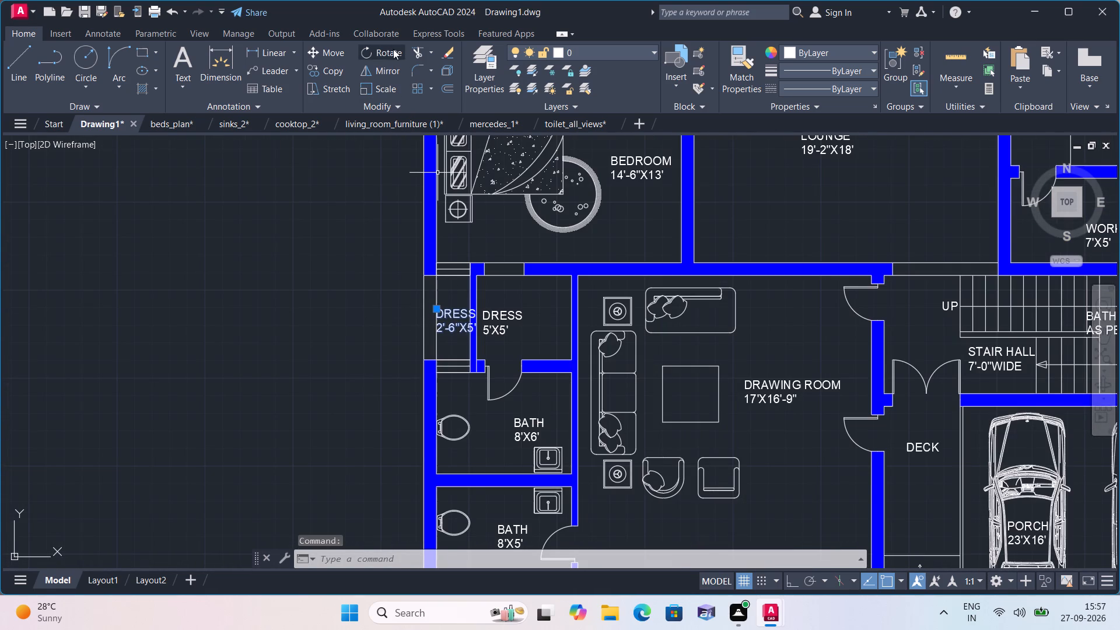
pyautogui.click(393, 49)
pyautogui.click(456, 321)
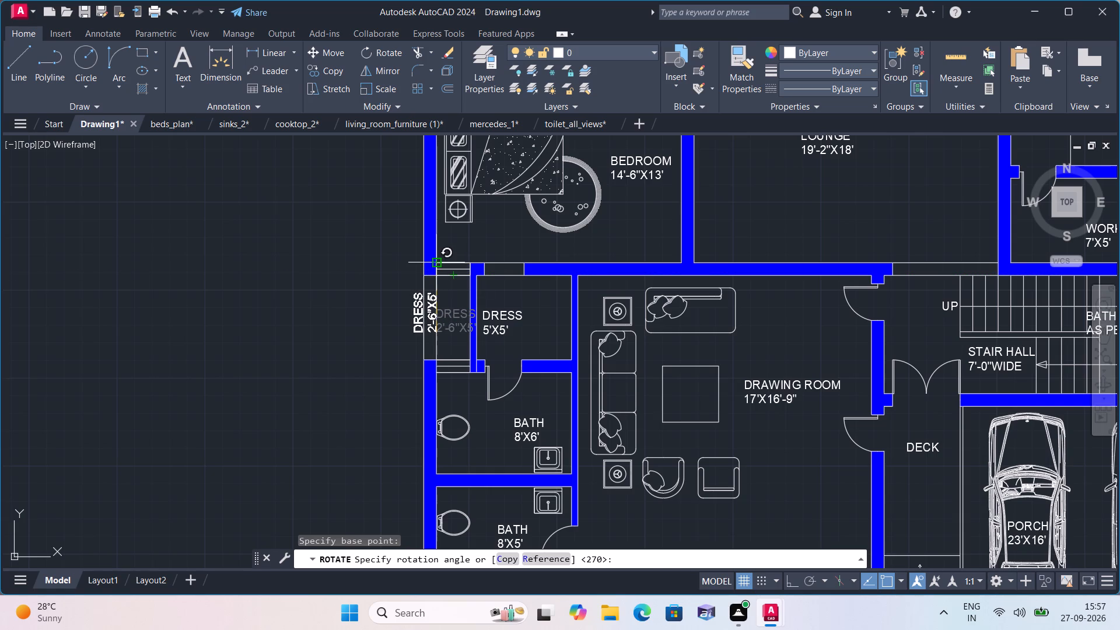
pyautogui.press('F8')
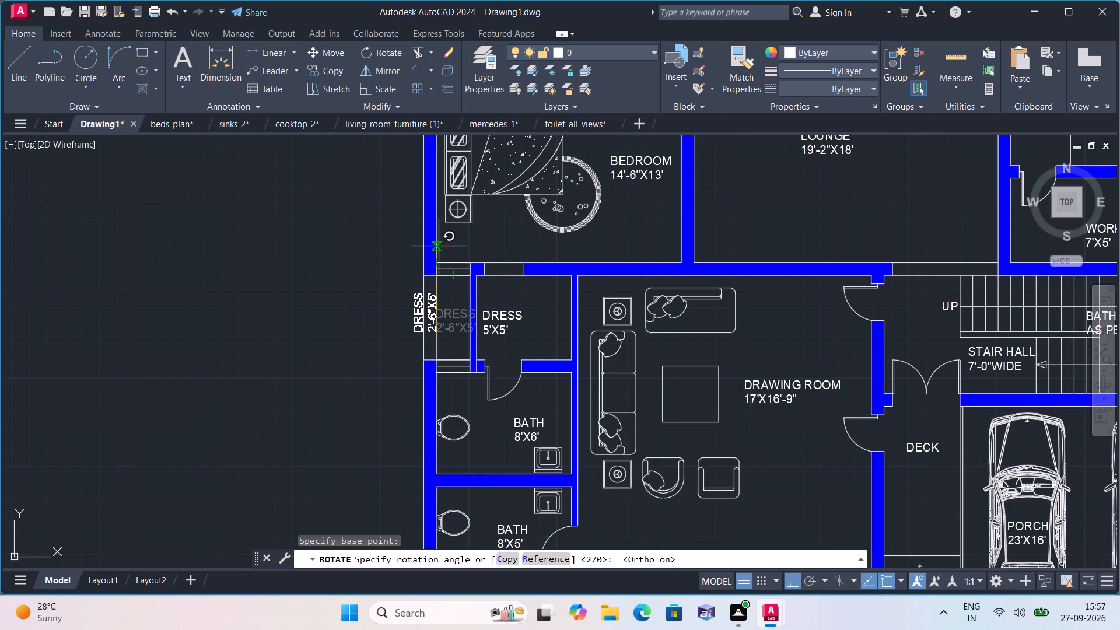
pyautogui.click(439, 246)
# With Ortho off, move the vertical DRESS 2'-6"X5' label inside the narrow closet, clear of the outer wall and the partition.
pyautogui.scroll(2, 429, 314)
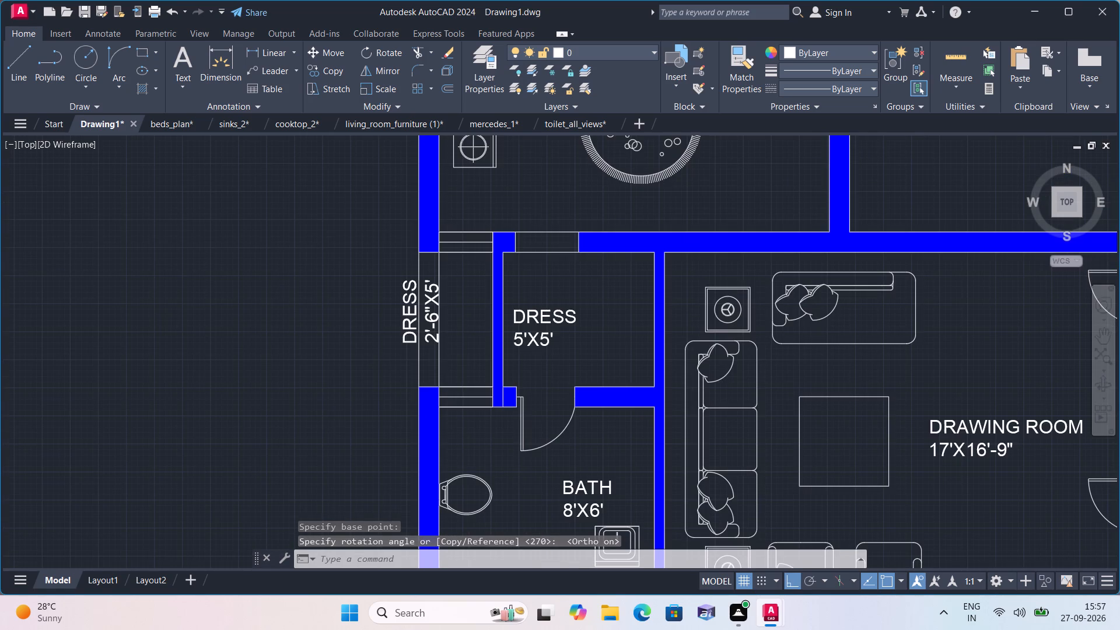
pyautogui.press('F8')
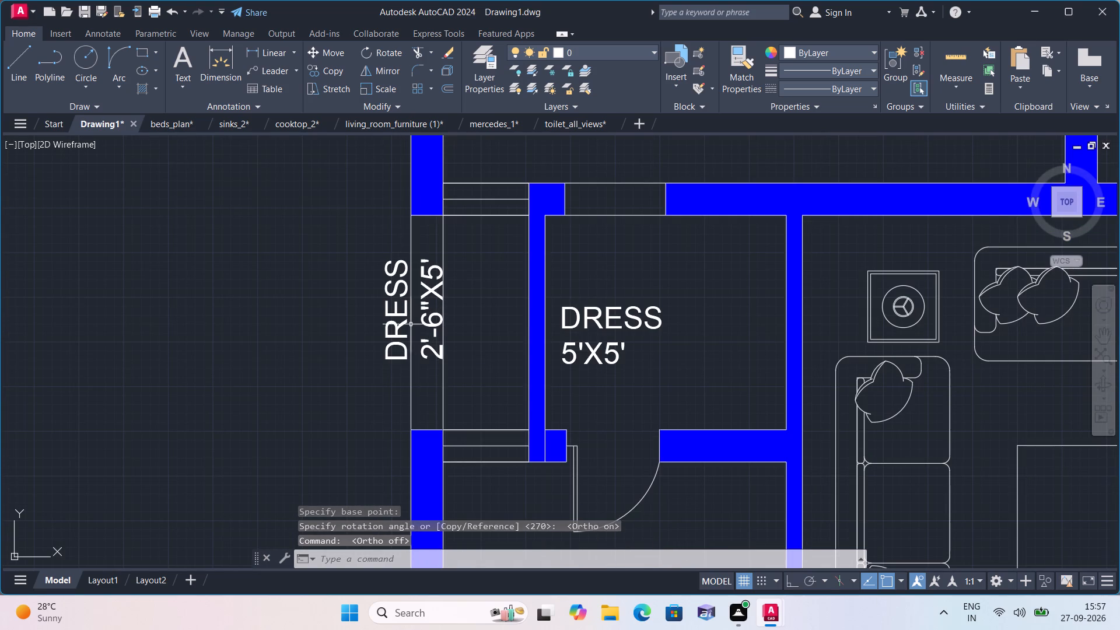
pyautogui.click(395, 320)
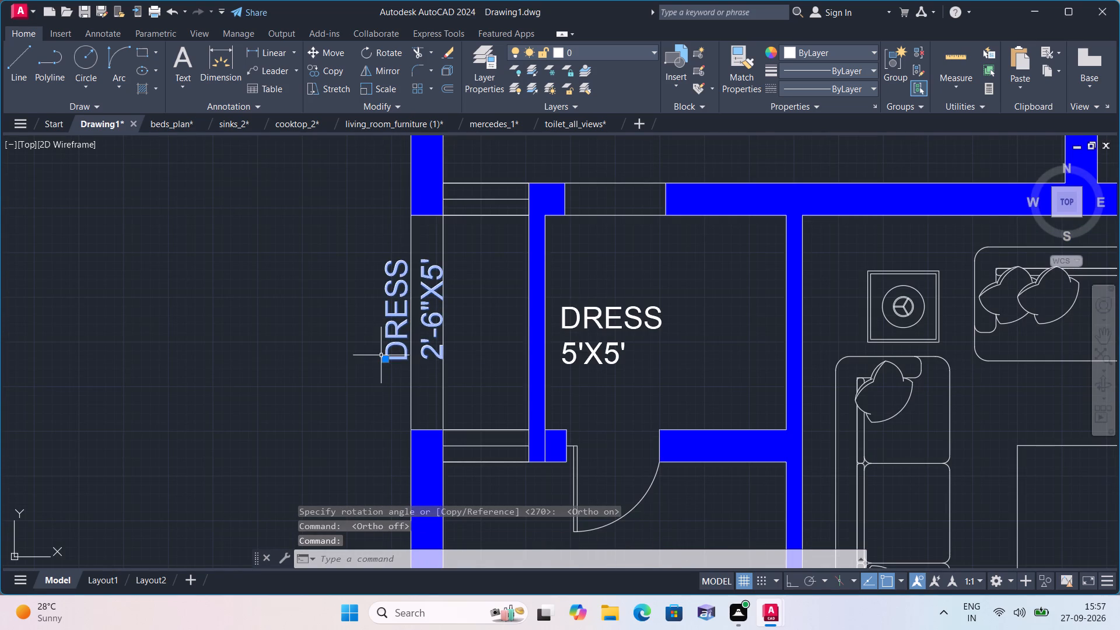
pyautogui.click(383, 358)
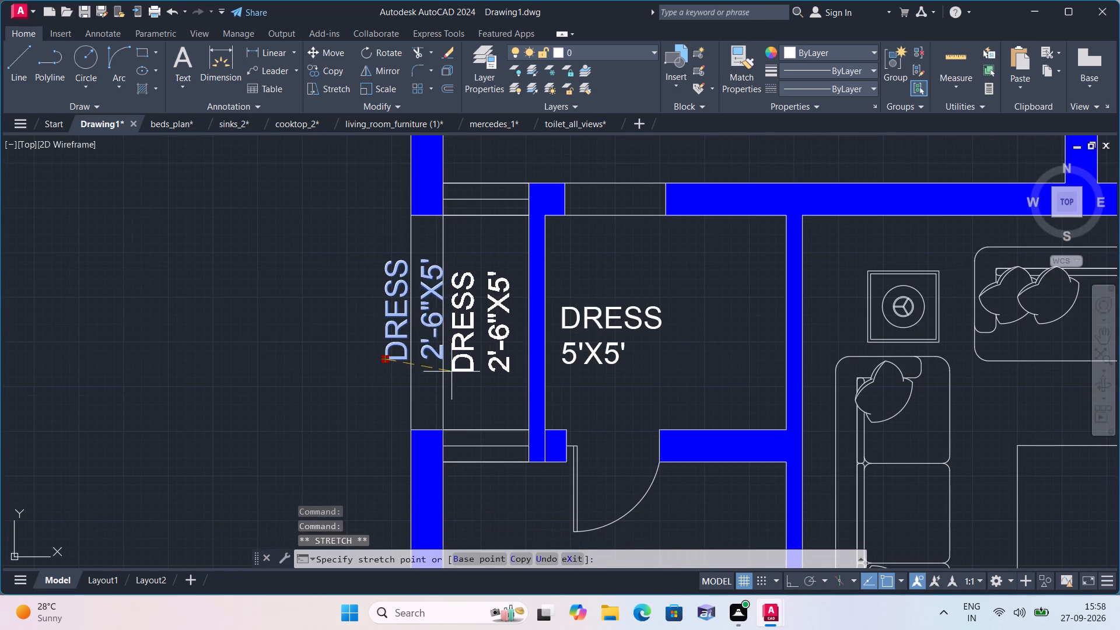
pyautogui.click(459, 369)
pyautogui.press('Escape')
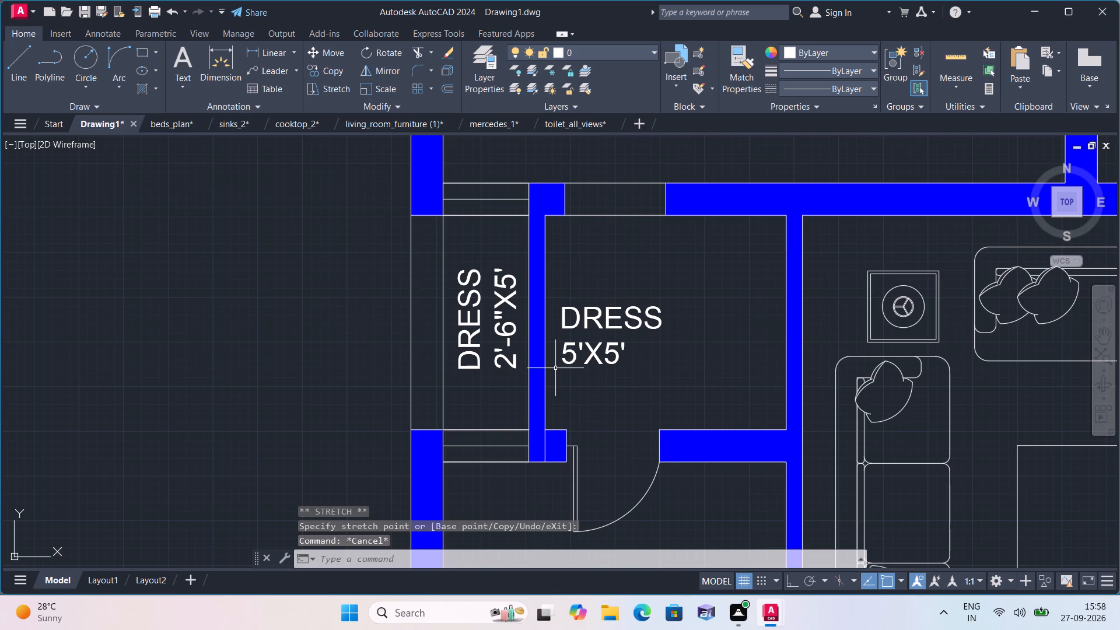
# Examine the overall floor plan, from the bedrooms to the lawn and driveway, for remaining unfinished areas.
pyautogui.scroll(-3, 555, 368)
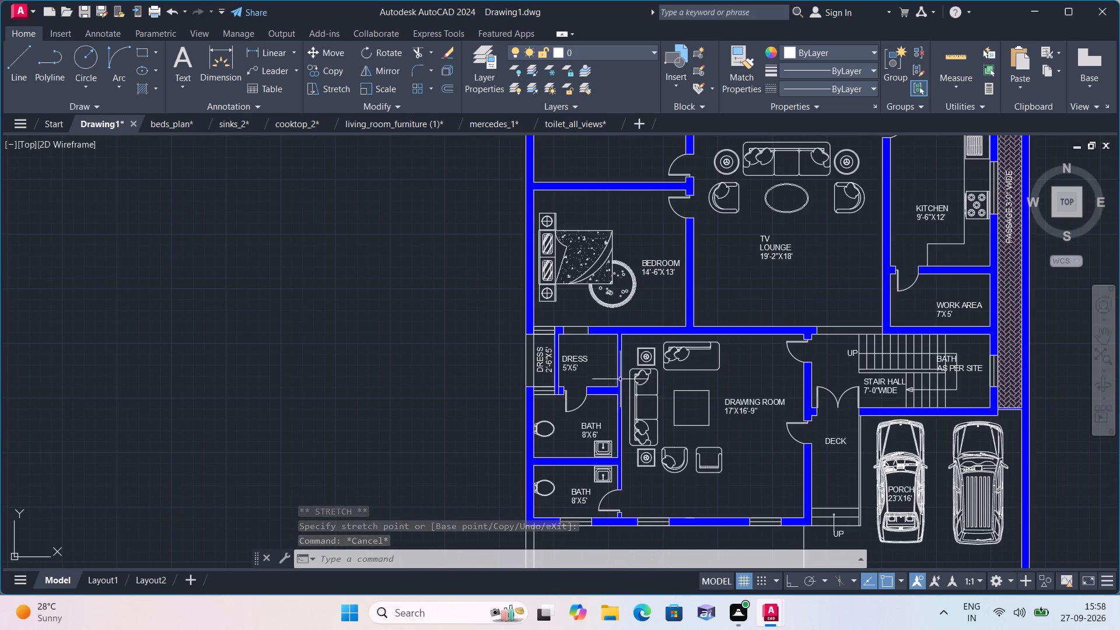
pyautogui.scroll(-1, 666, 378)
pyautogui.scroll(1, 666, 376)
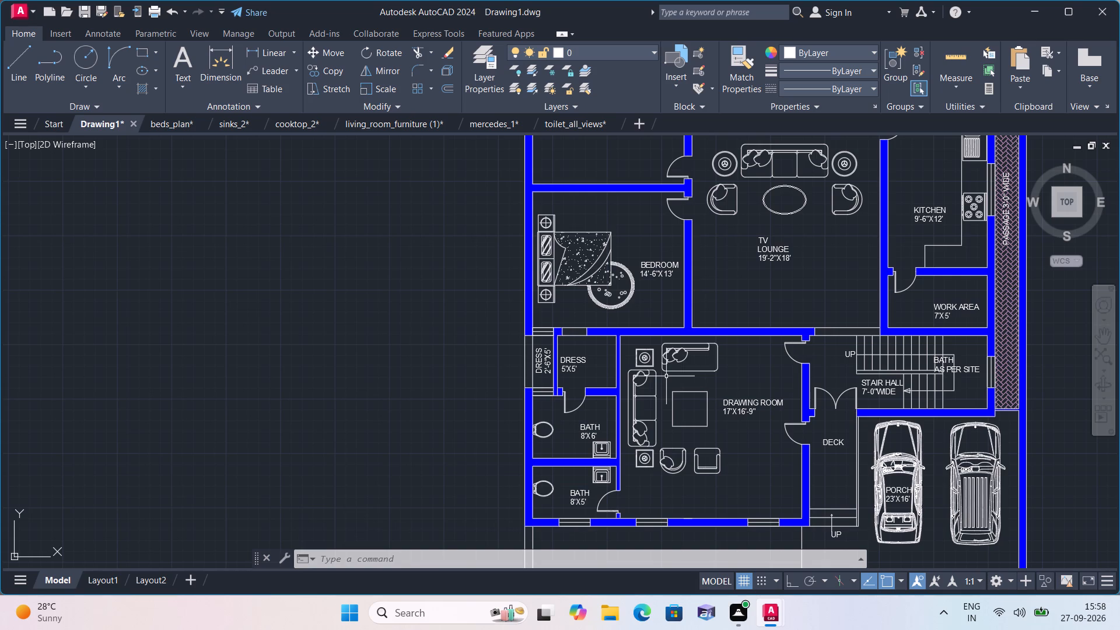
pyautogui.scroll(-2, 668, 375)
pyautogui.scroll(1, 668, 375)
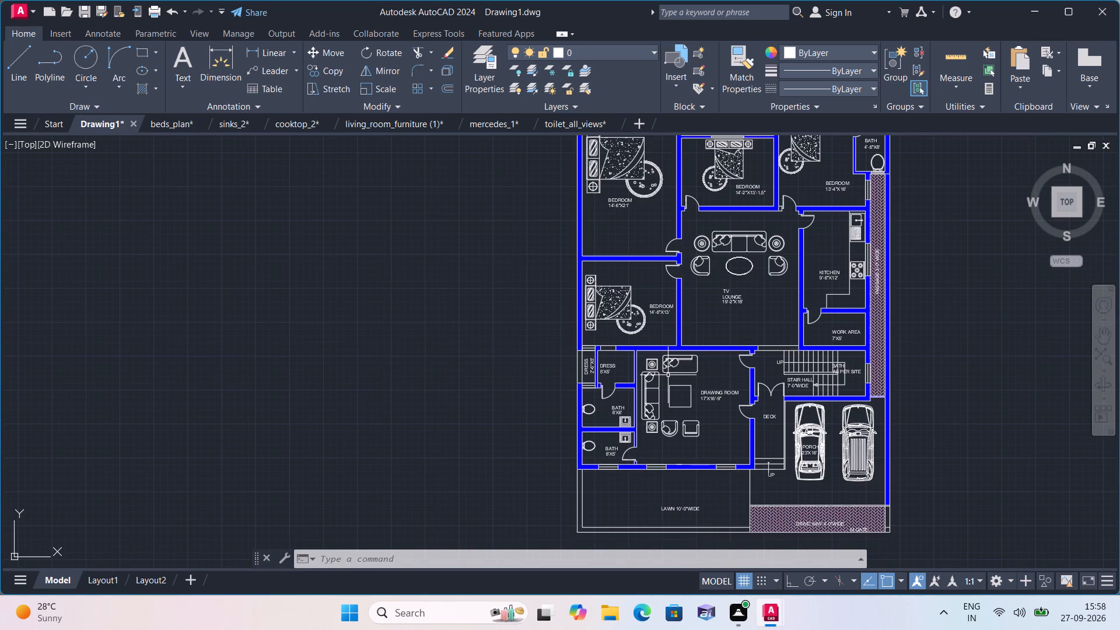
pyautogui.scroll(-1, 668, 375)
pyautogui.scroll(2, 724, 412)
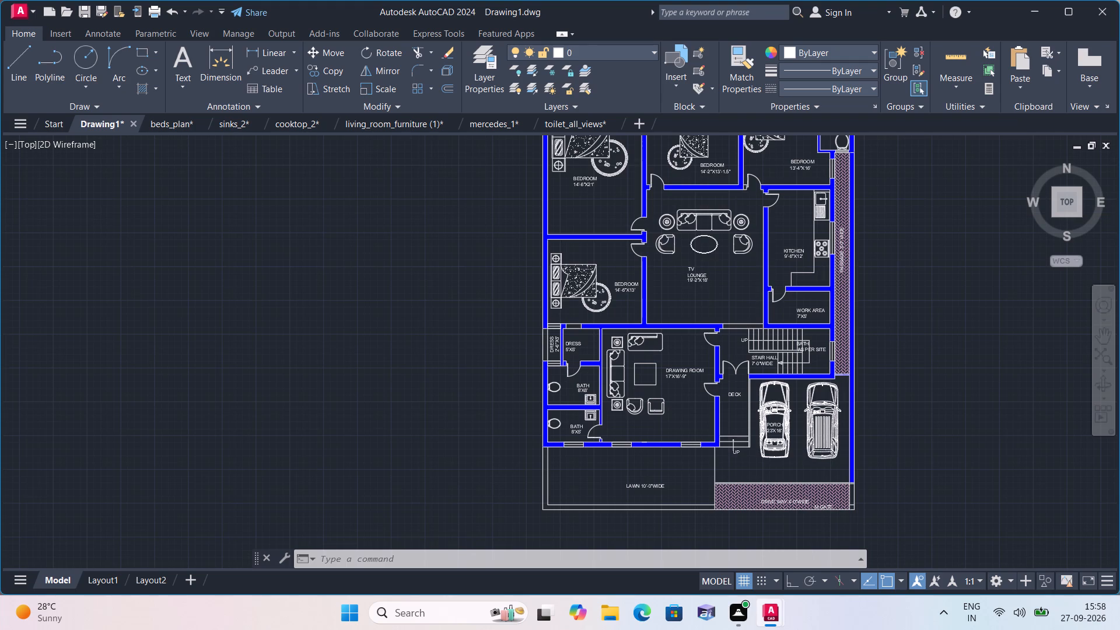
pyautogui.scroll(-1, 725, 414)
pyautogui.moveTo(727, 454); pyautogui.dragTo(696, 410, button='middle')
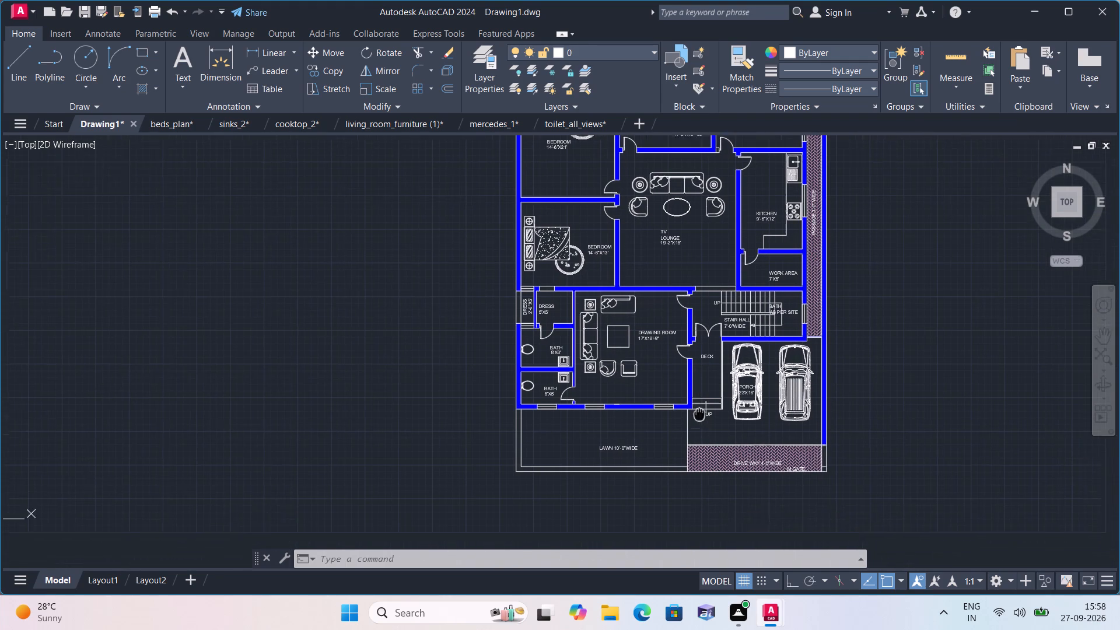
pyautogui.moveTo(696, 410); pyautogui.dragTo(695, 410, button='middle')
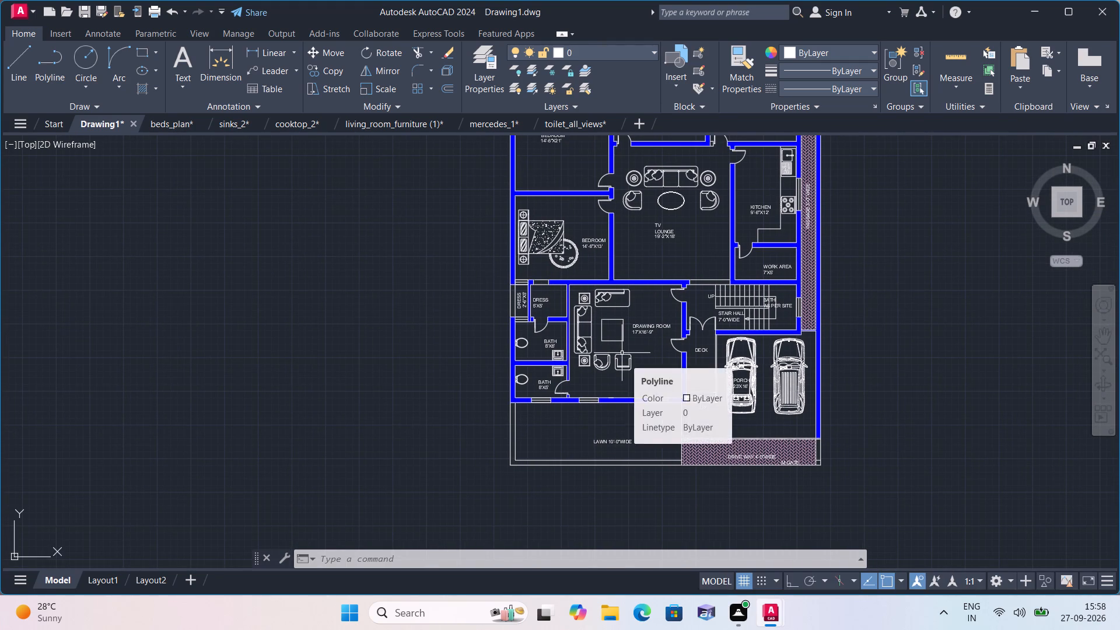
# Draw lines extending the lawn's inner boundary into the driveway and down to the outer boundary, closing a small square pillar at the lawn-side corner.
pyautogui.scroll(1, 729, 443)
pyautogui.moveTo(729, 443); pyautogui.dragTo(663, 383, button='middle')
pyautogui.scroll(2, 582, 446)
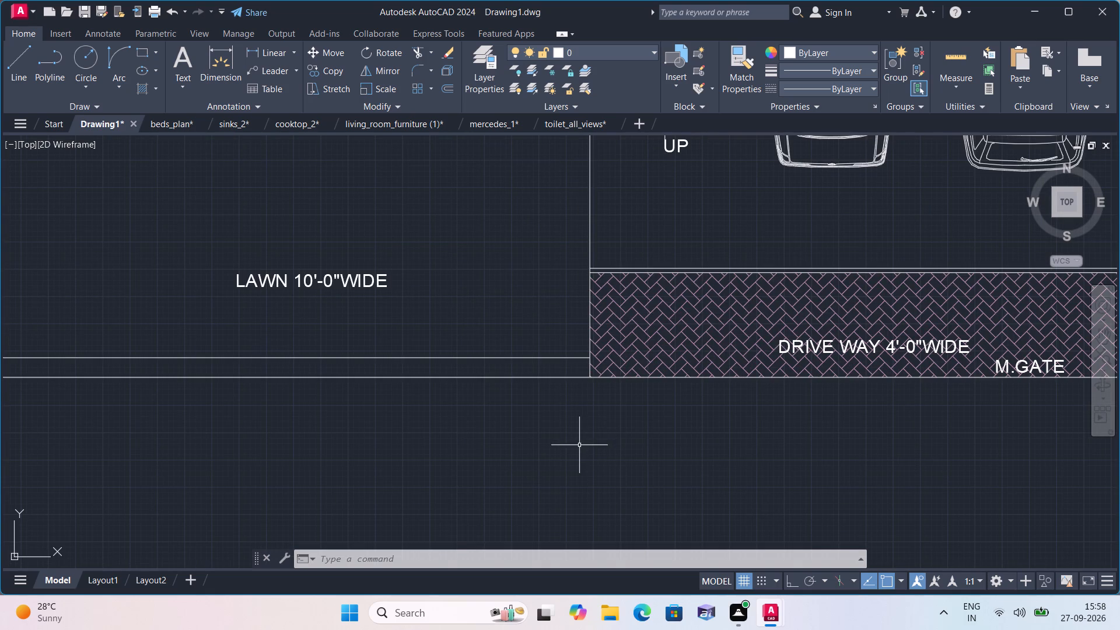
pyautogui.write('l')
pyautogui.press('space')
pyautogui.scroll(-1, 583, 437)
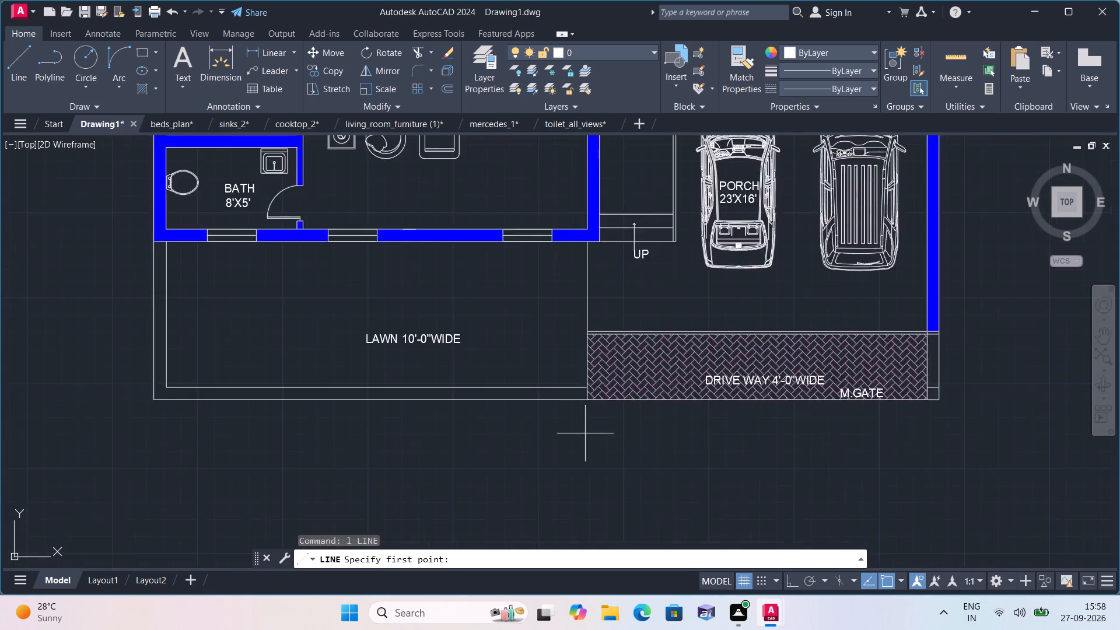
pyautogui.scroll(-1, 585, 433)
pyautogui.scroll(3, 588, 407)
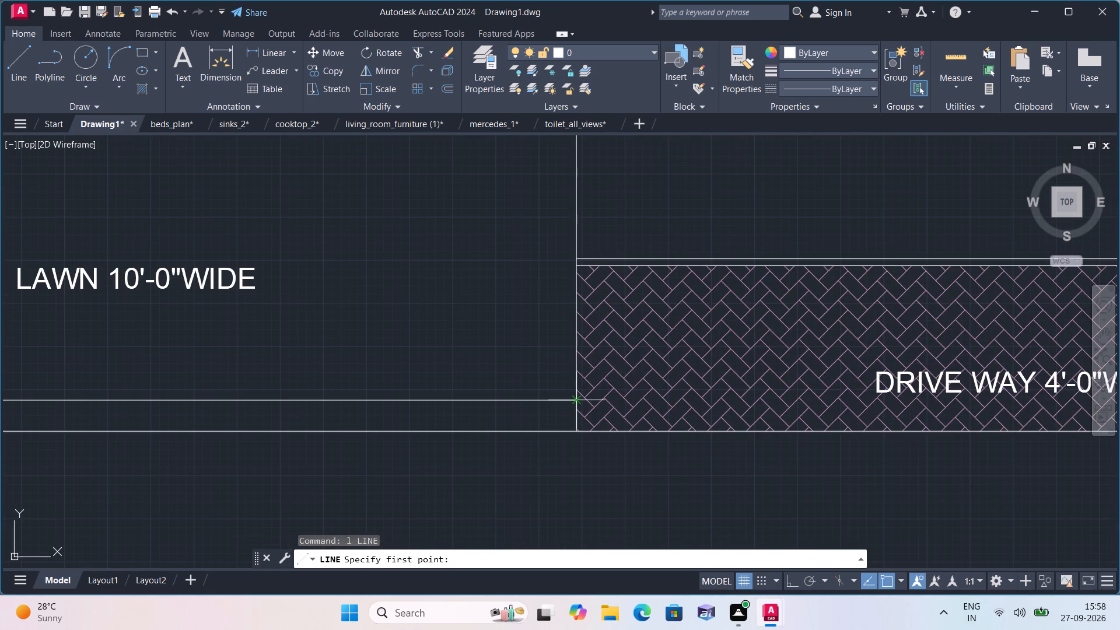
pyautogui.click(578, 398)
pyautogui.click(605, 398)
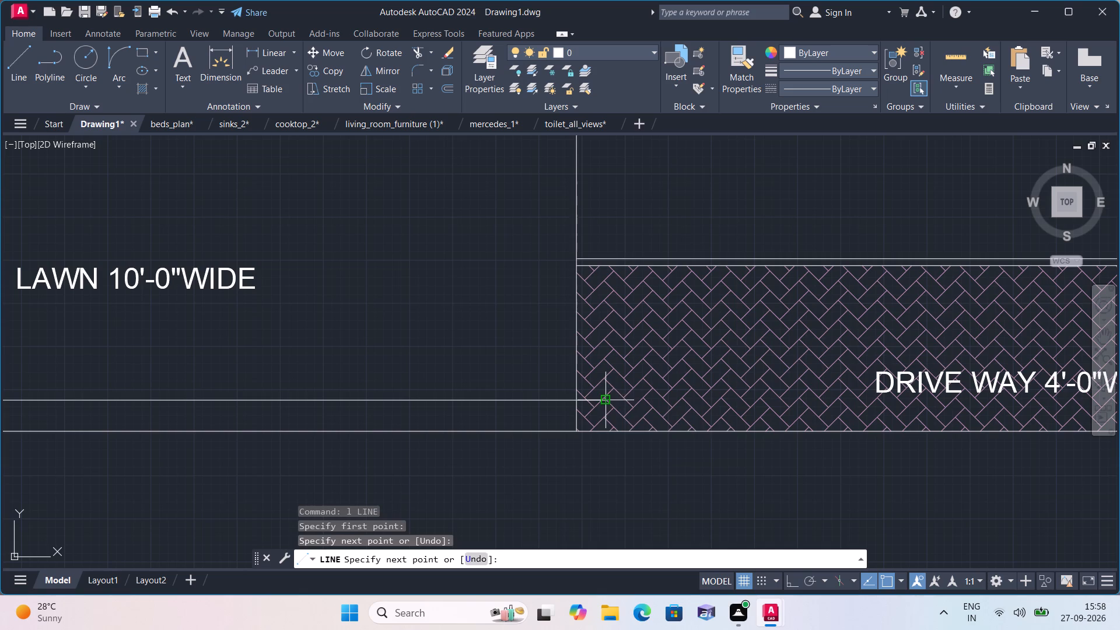
pyautogui.click(608, 428)
pyautogui.press('space')
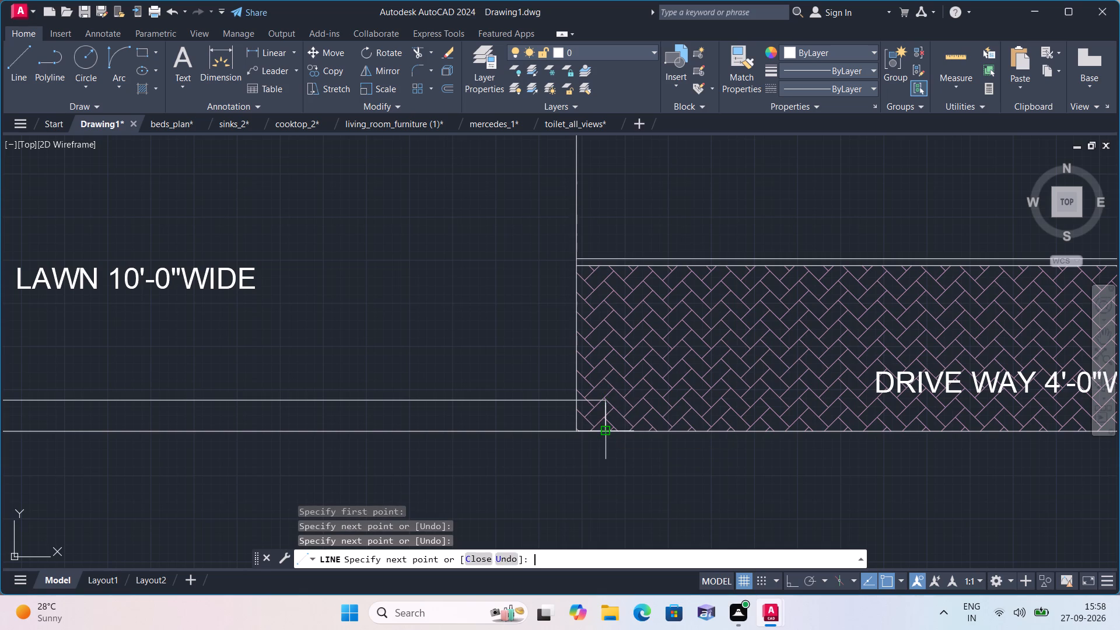
# Hatch the small square pillar at the driveway's lawn-side corner with a solid blue fill.
pyautogui.write('h')
pyautogui.press('space')
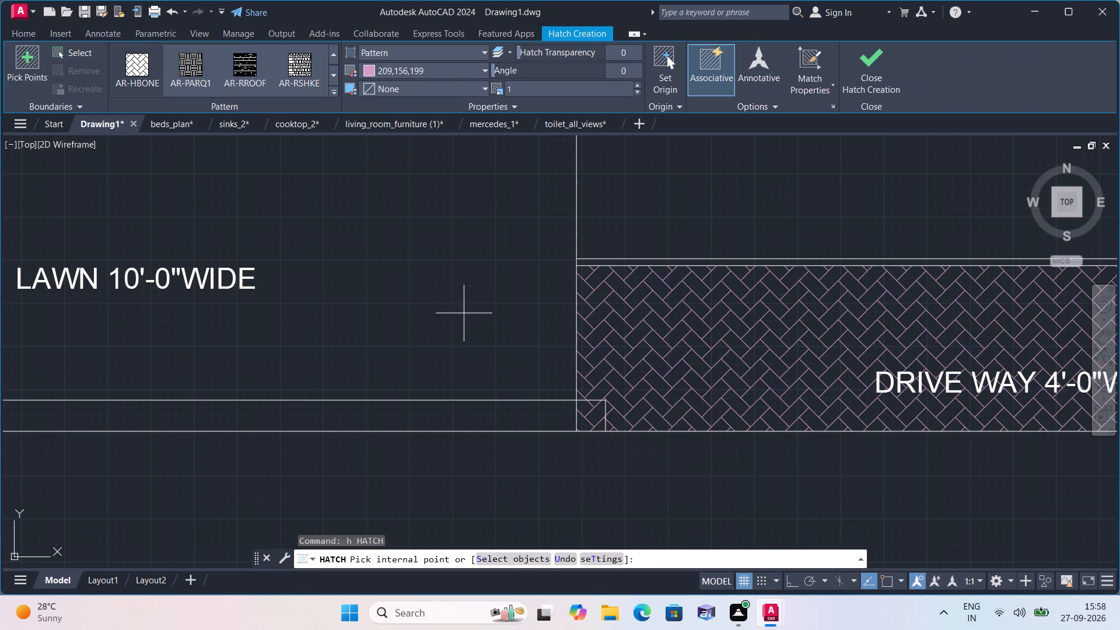
pyautogui.click(443, 51)
pyautogui.click(410, 70)
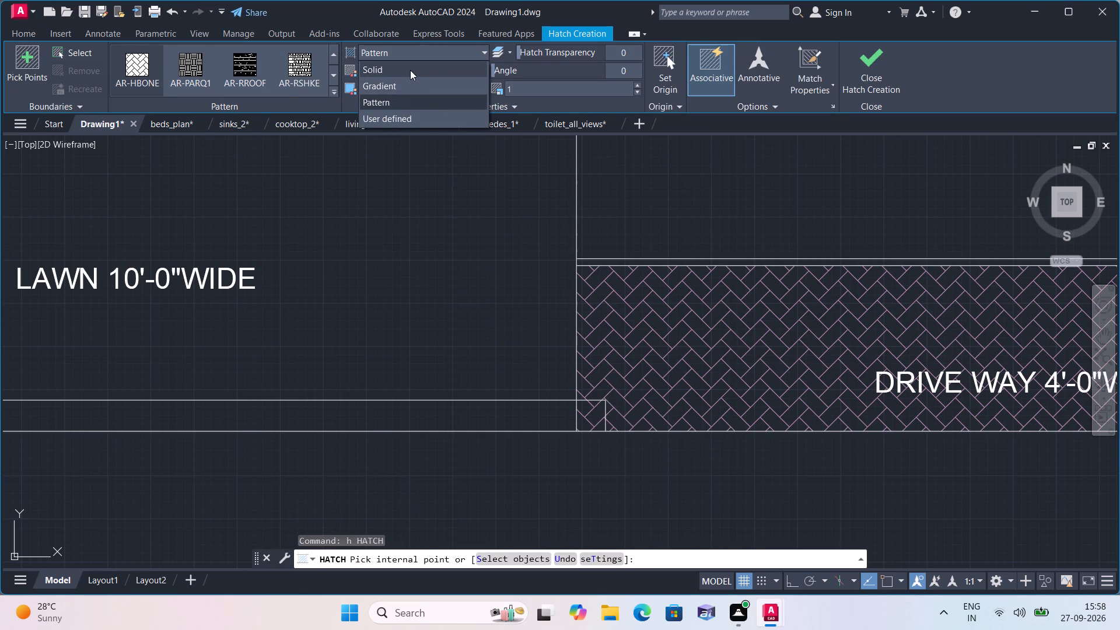
pyautogui.click(410, 70)
pyautogui.click(426, 223)
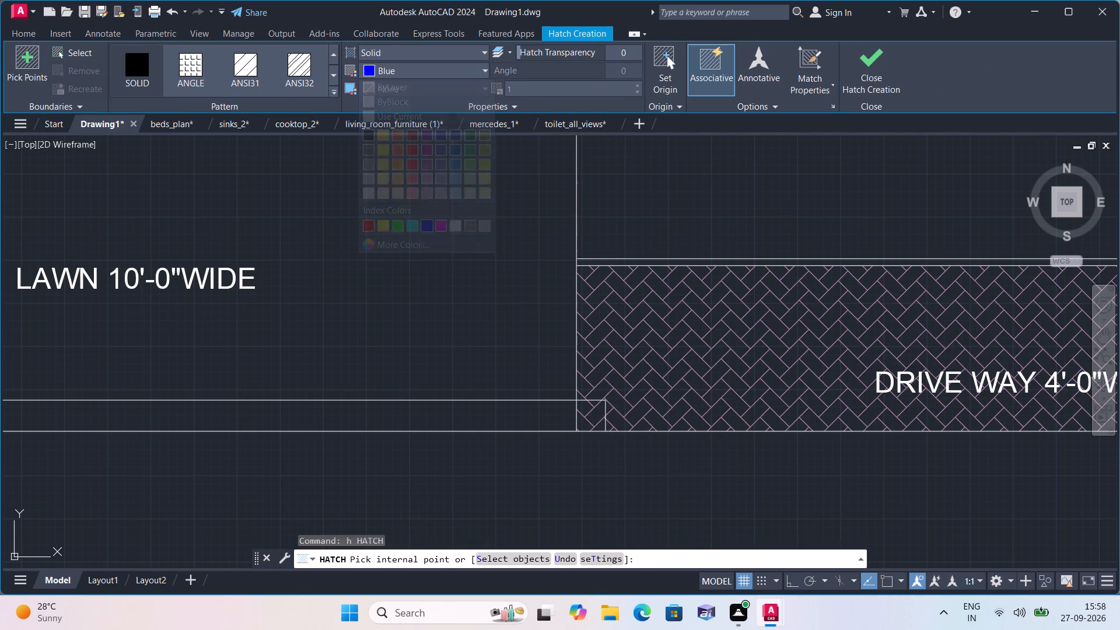
pyautogui.click(598, 415)
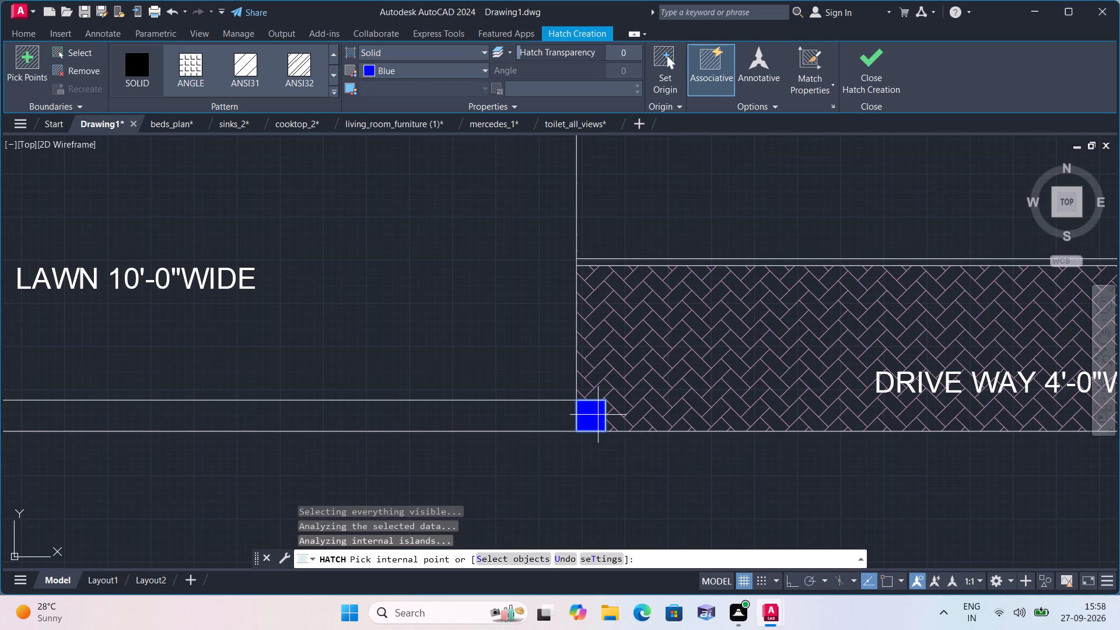
pyautogui.press('Escape')
# Apply the same solid blue hatch to the small square at the driveway's opposite outer corner, beside the M.GATE label.
pyautogui.scroll(-3, 501, 408)
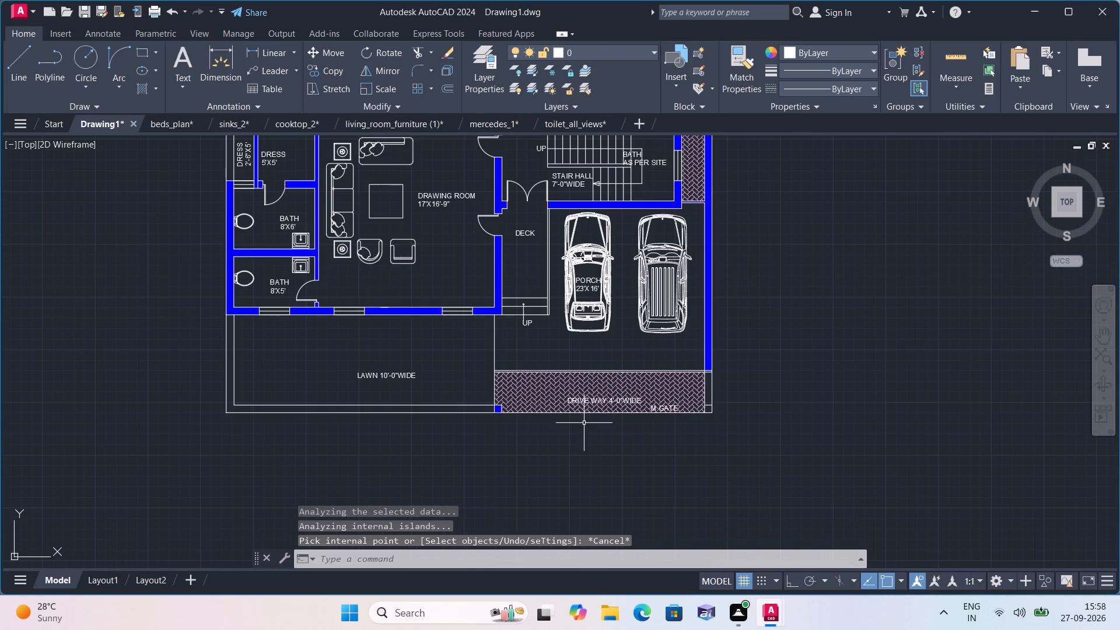
pyautogui.press('space')
pyautogui.scroll(3, 743, 408)
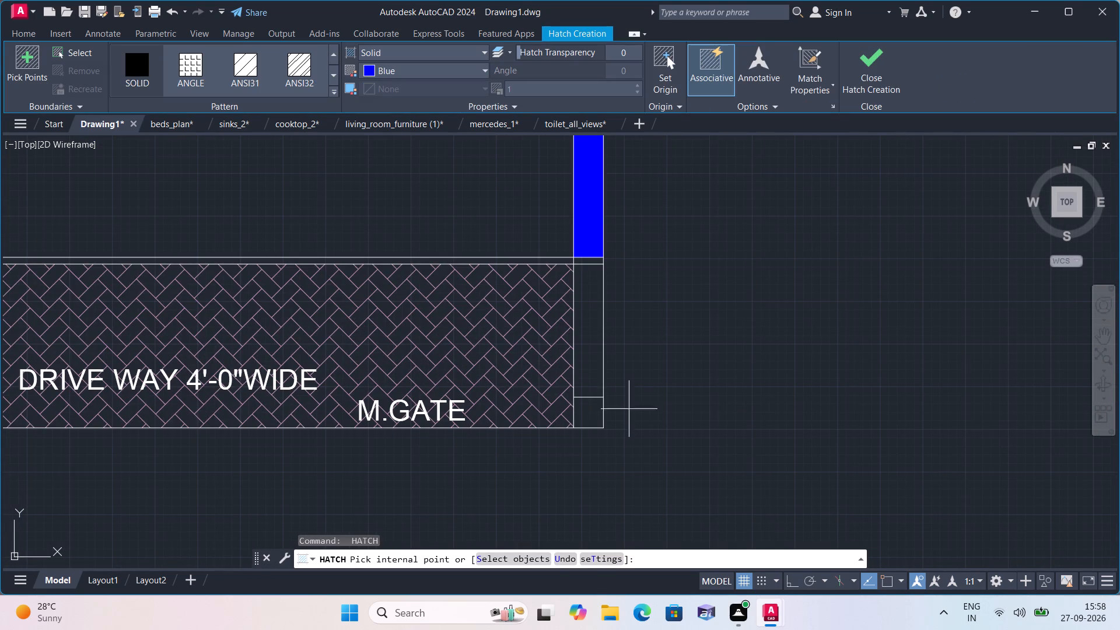
pyautogui.click(600, 411)
pyautogui.press('space')
pyautogui.scroll(-3, 610, 397)
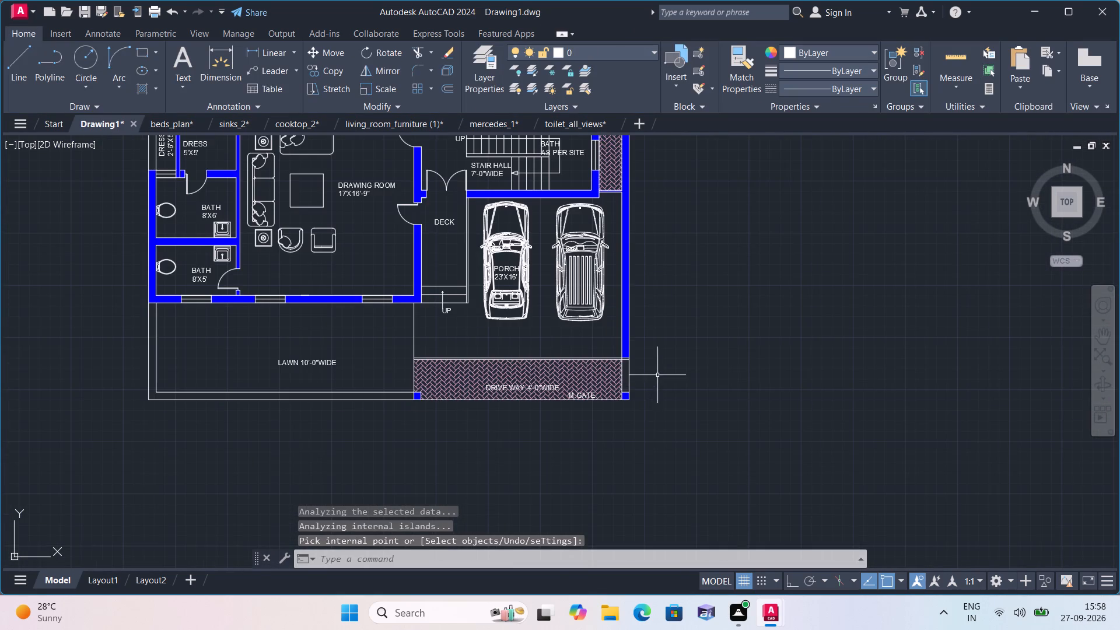
pyautogui.moveTo(657, 372); pyautogui.dragTo(702, 412, button='middle')
pyautogui.press('Escape')
# Close the toilet_all_views and mercedes_1 block drawings, saving the changes to each.
pyautogui.scroll(-2, 626, 404)
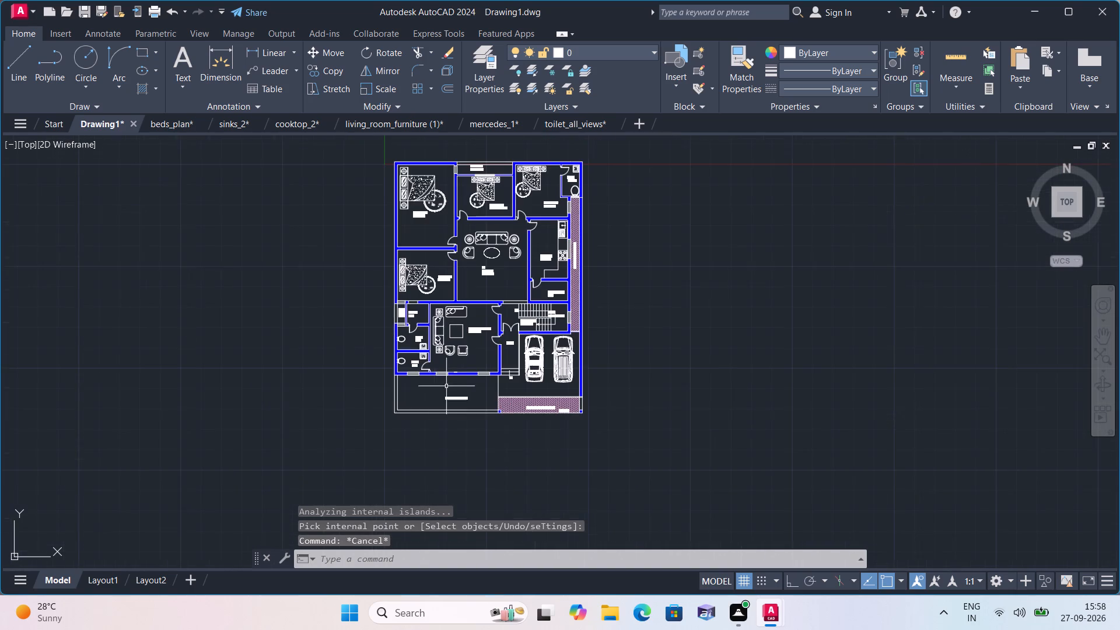
pyautogui.moveTo(425, 400); pyautogui.dragTo(461, 437, button='middle')
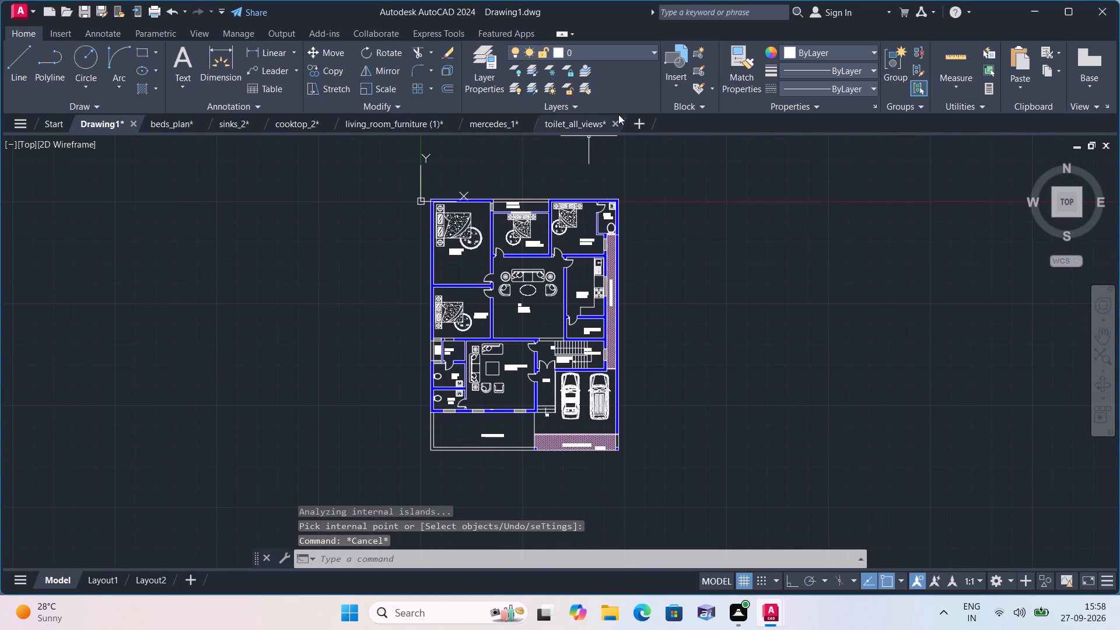
pyautogui.click(614, 120)
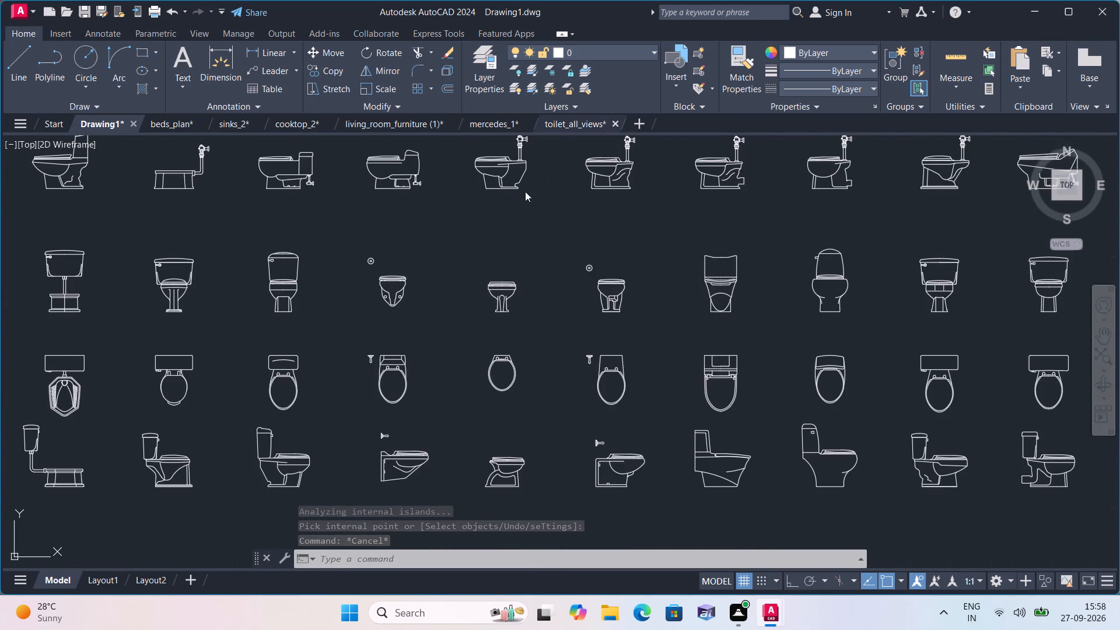
pyautogui.click(534, 339)
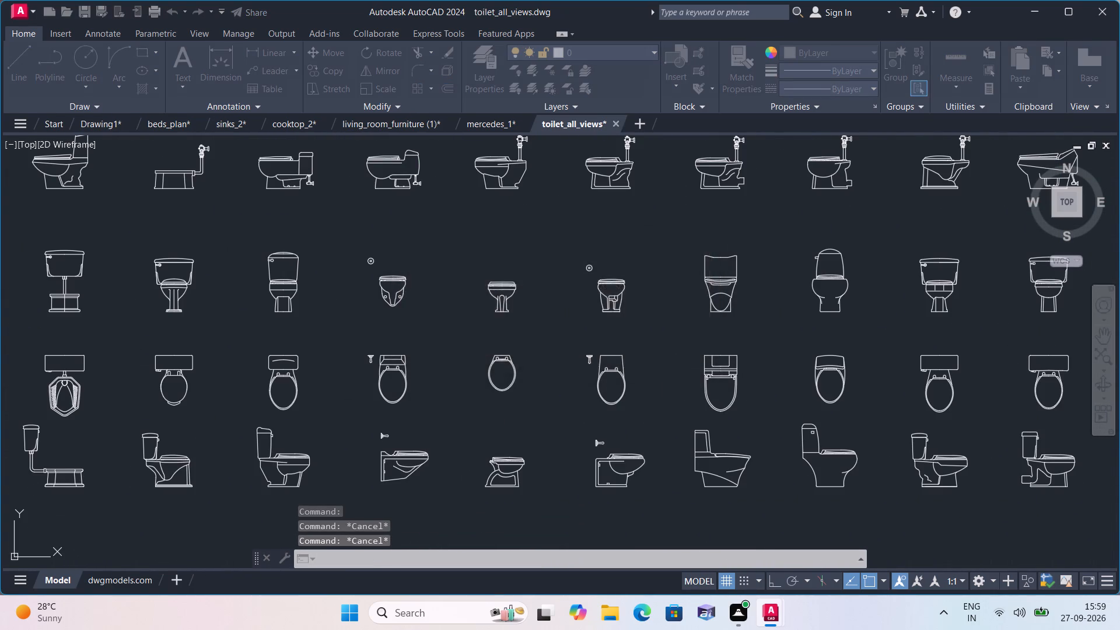
pyautogui.click(526, 124)
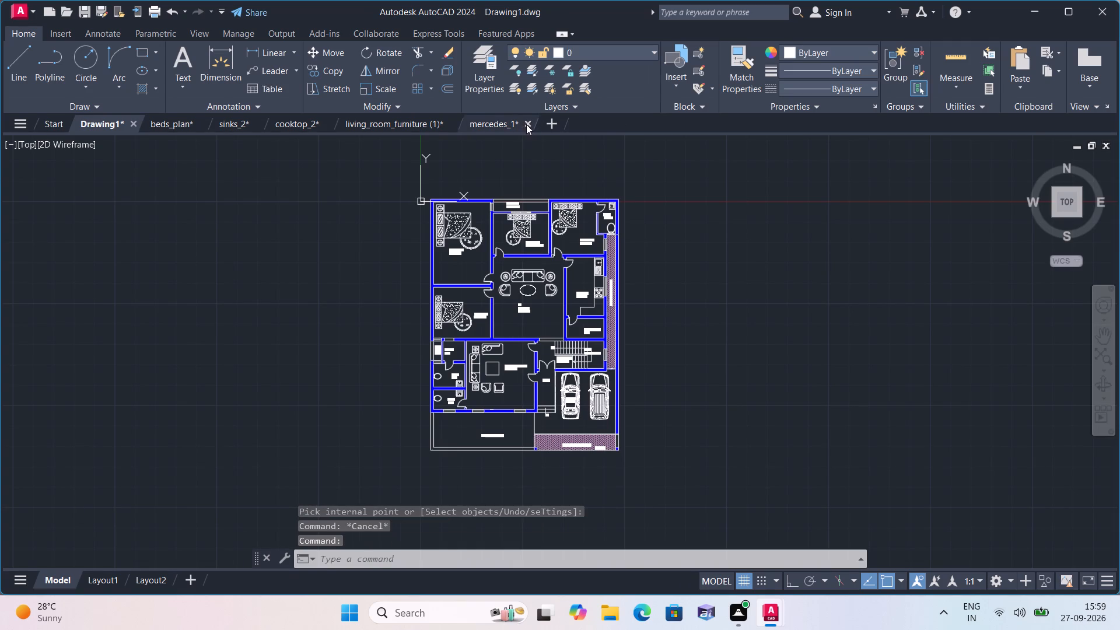
pyautogui.click(540, 332)
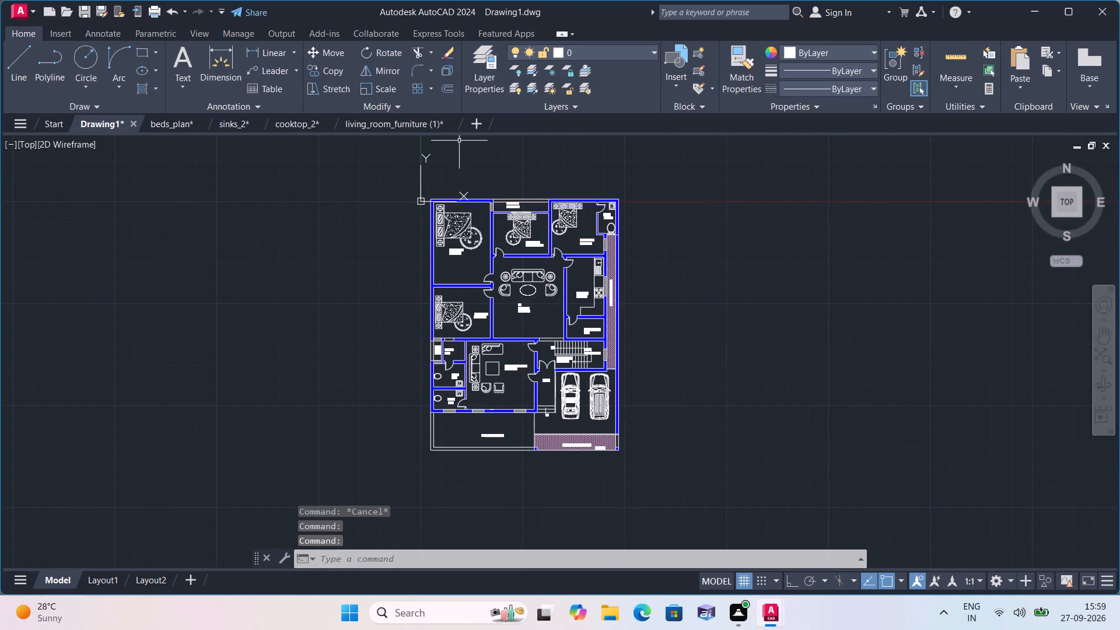
# Close the living_room_furniture (1) and cooktop_2 block drawings, saving the changes to each.
pyautogui.click(446, 125)
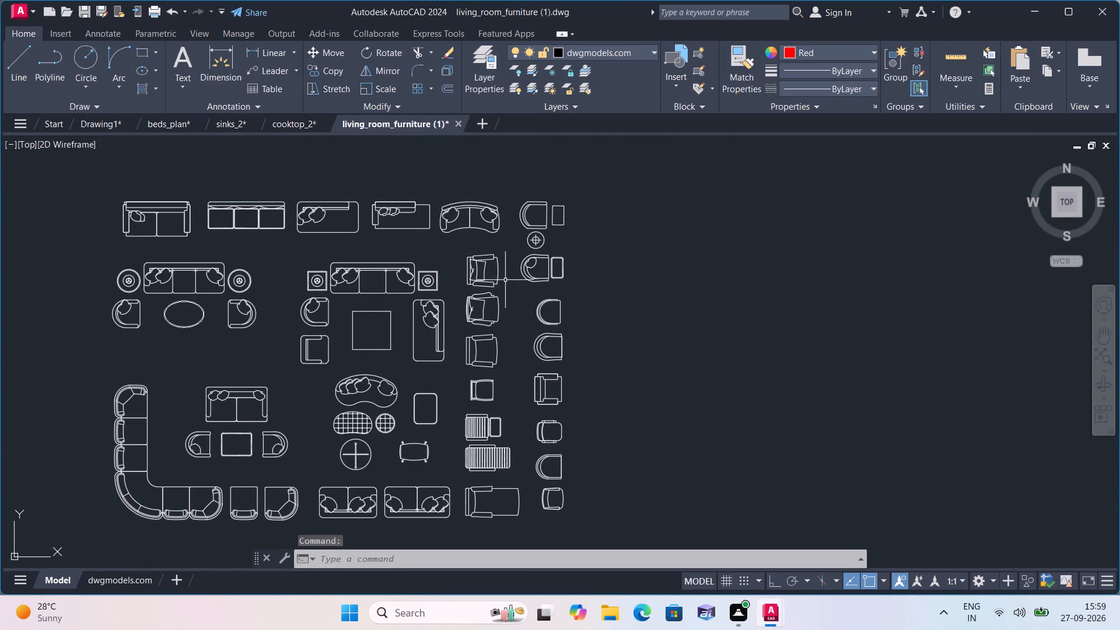
pyautogui.click(454, 123)
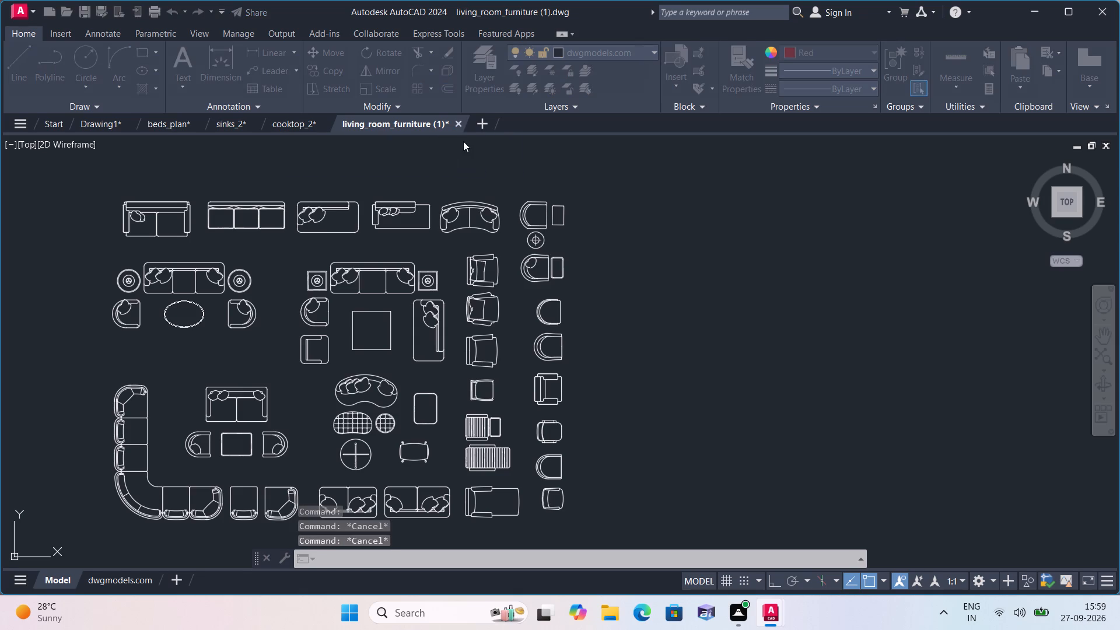
pyautogui.click(512, 330)
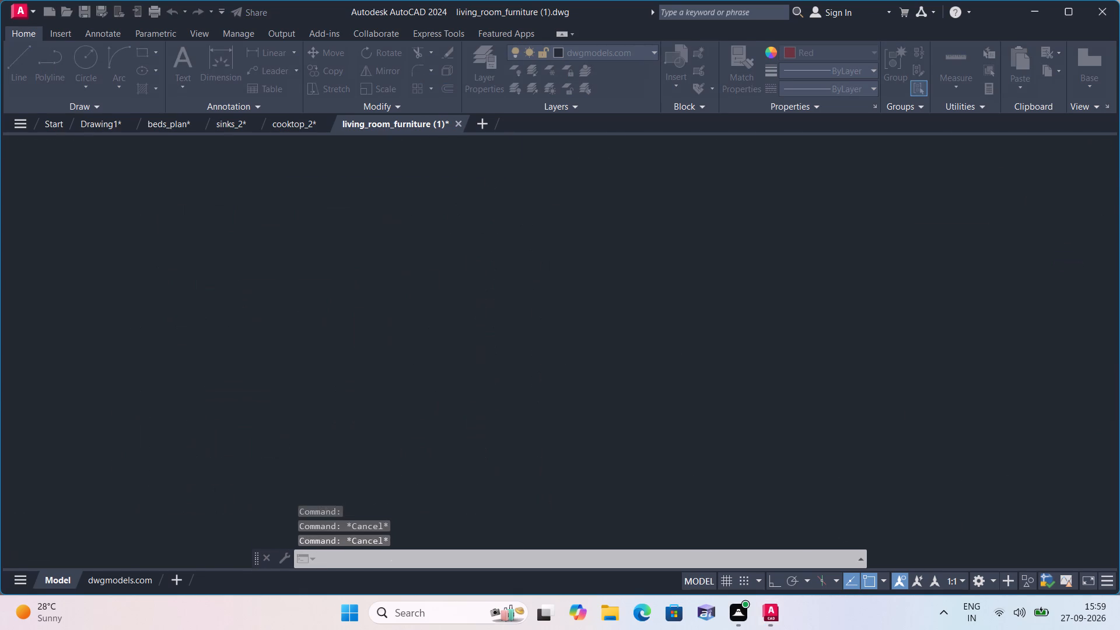
pyautogui.click(331, 120)
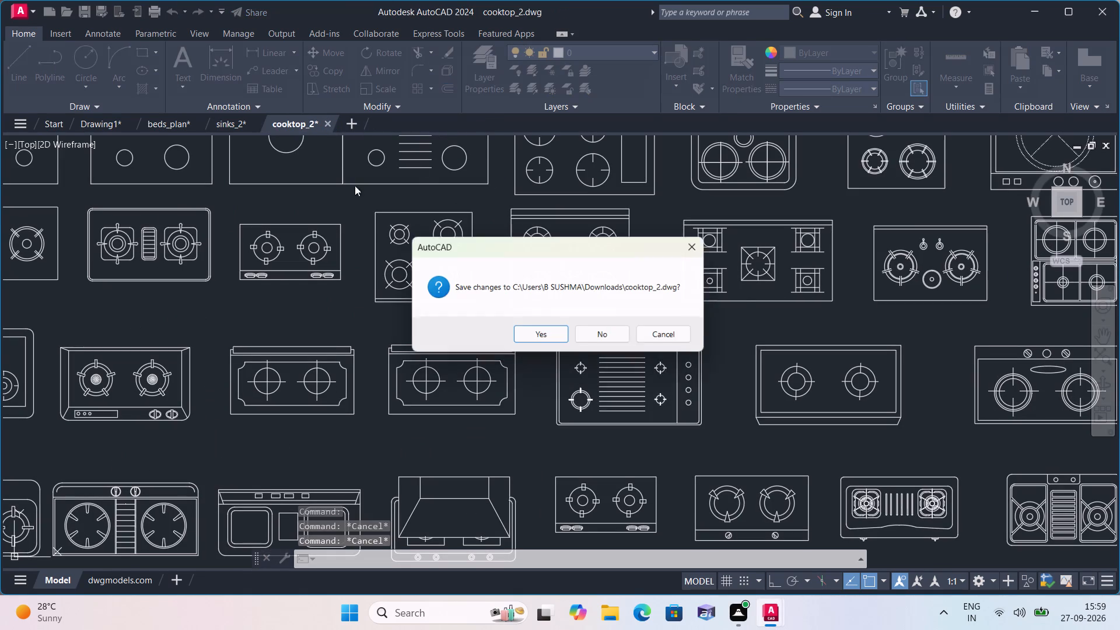
pyautogui.click(527, 331)
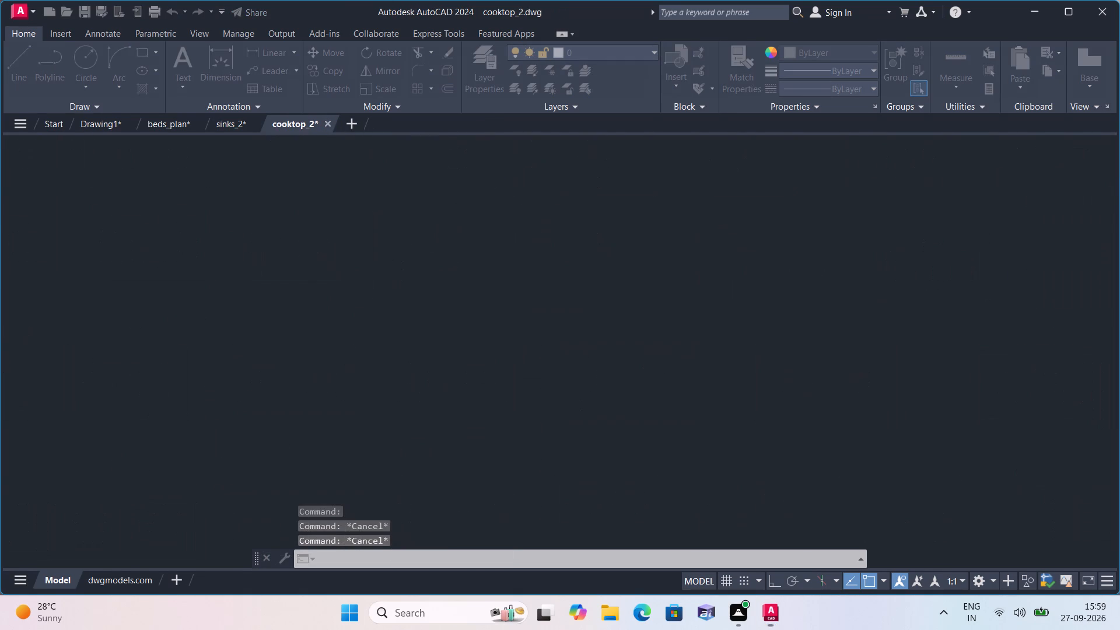
# Close the sinks_2 and beds_plan block drawings, saving the changes to each and leaving only the house plan open.
pyautogui.click(254, 121)
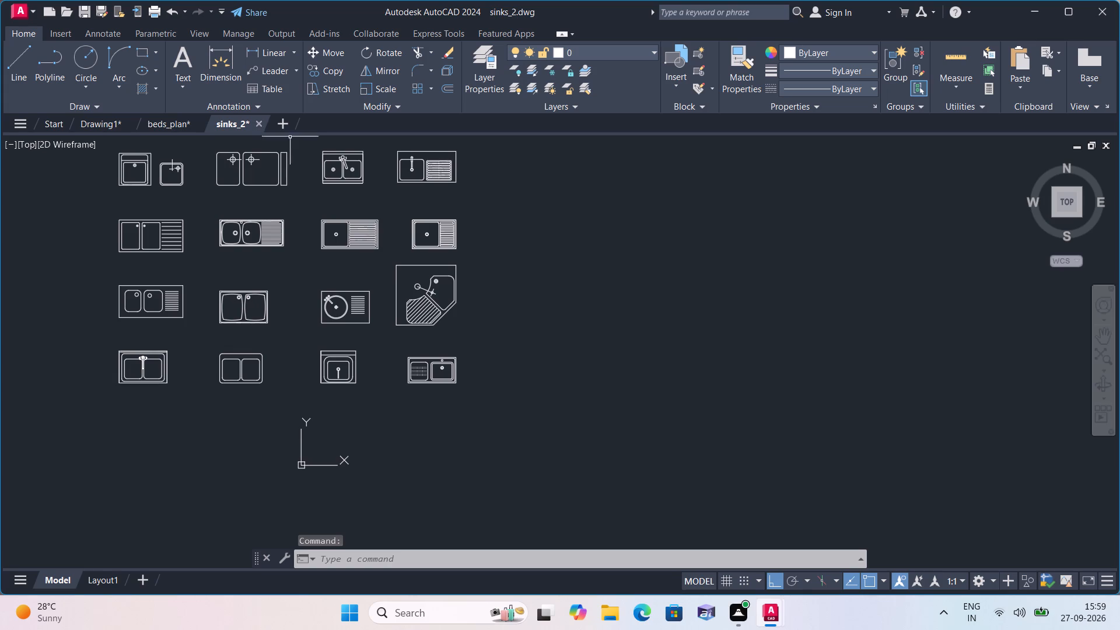
pyautogui.click(261, 122)
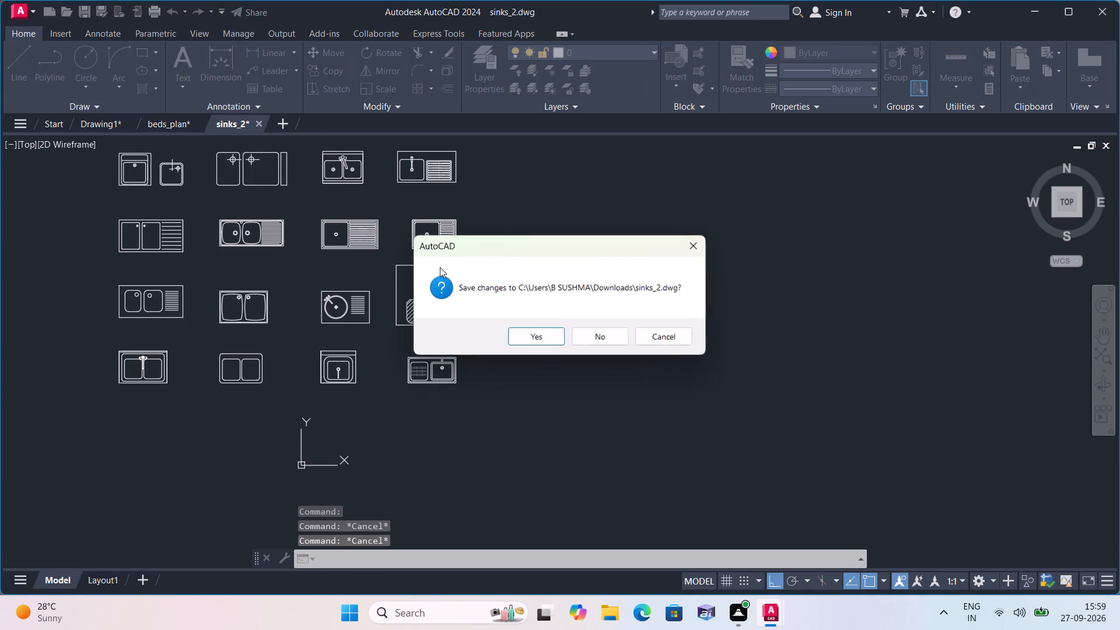
pyautogui.click(524, 334)
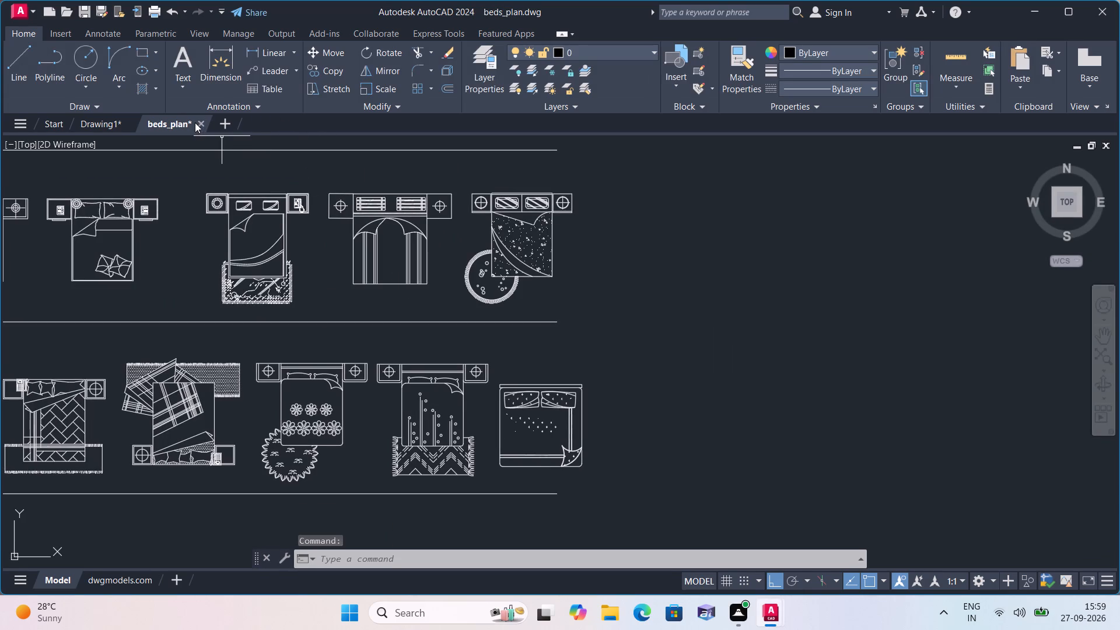
pyautogui.click(195, 121)
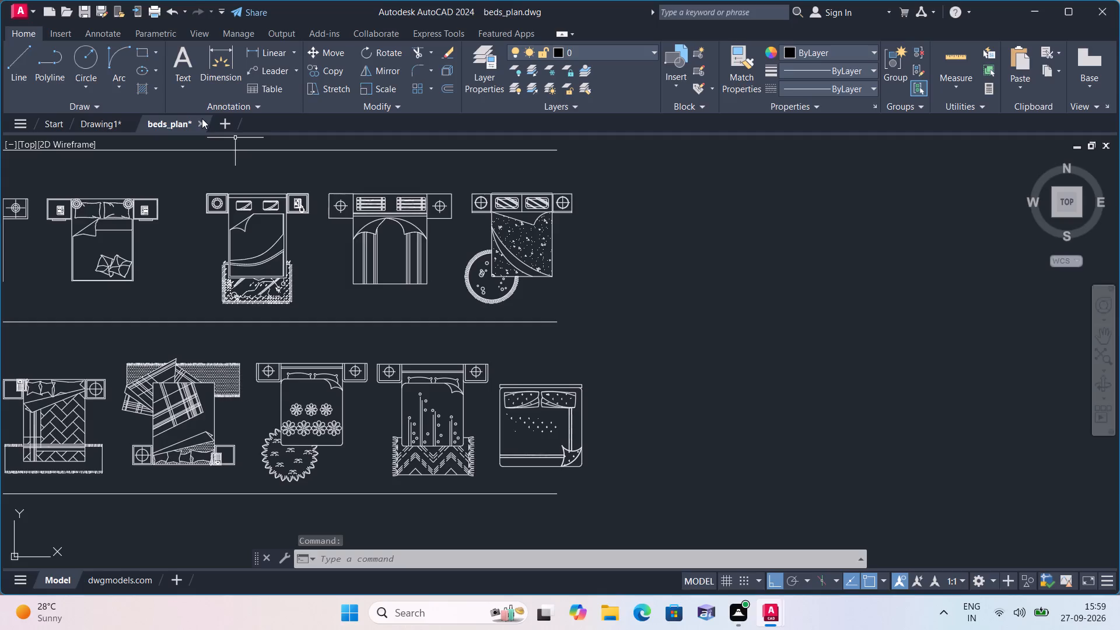
pyautogui.click(202, 118)
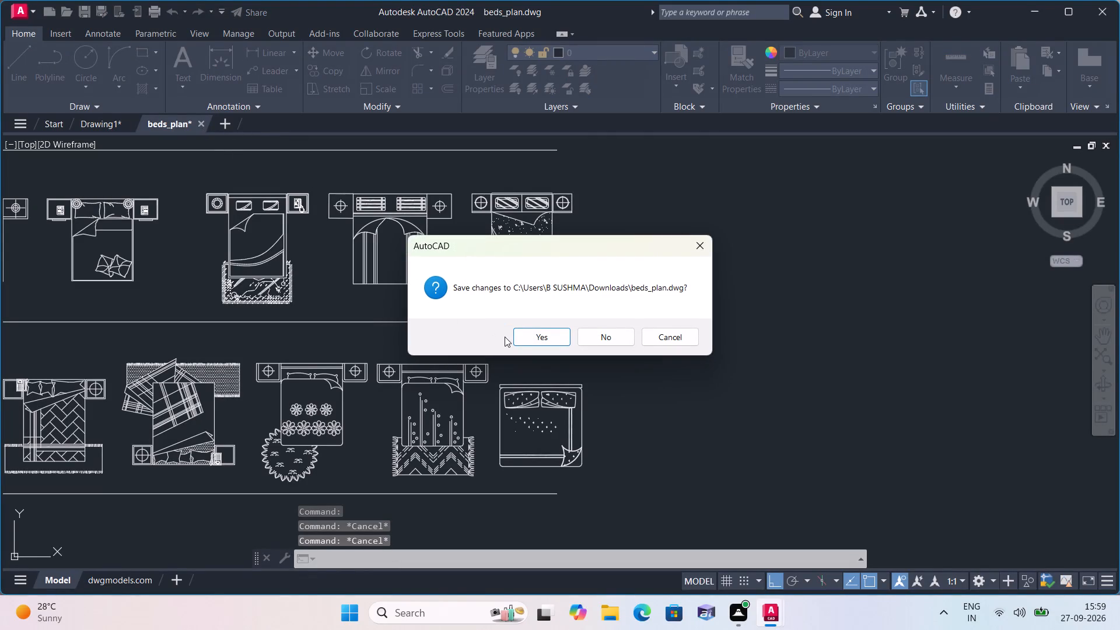
pyautogui.click(517, 337)
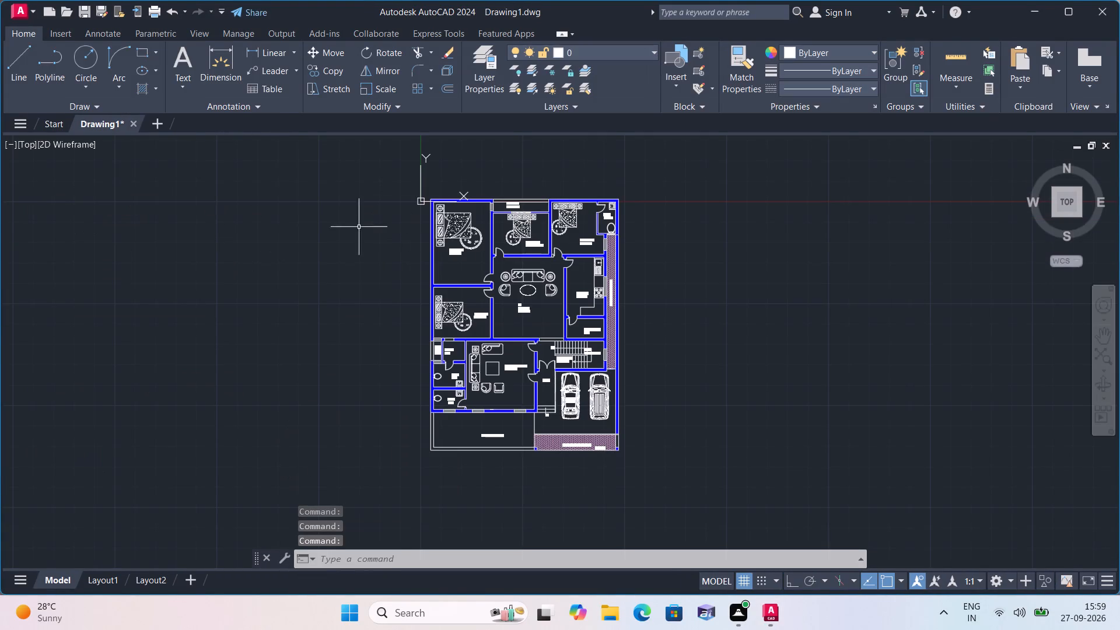
# Open the recently used wardrobe_2 block drawing.
pyautogui.click(19, 6)
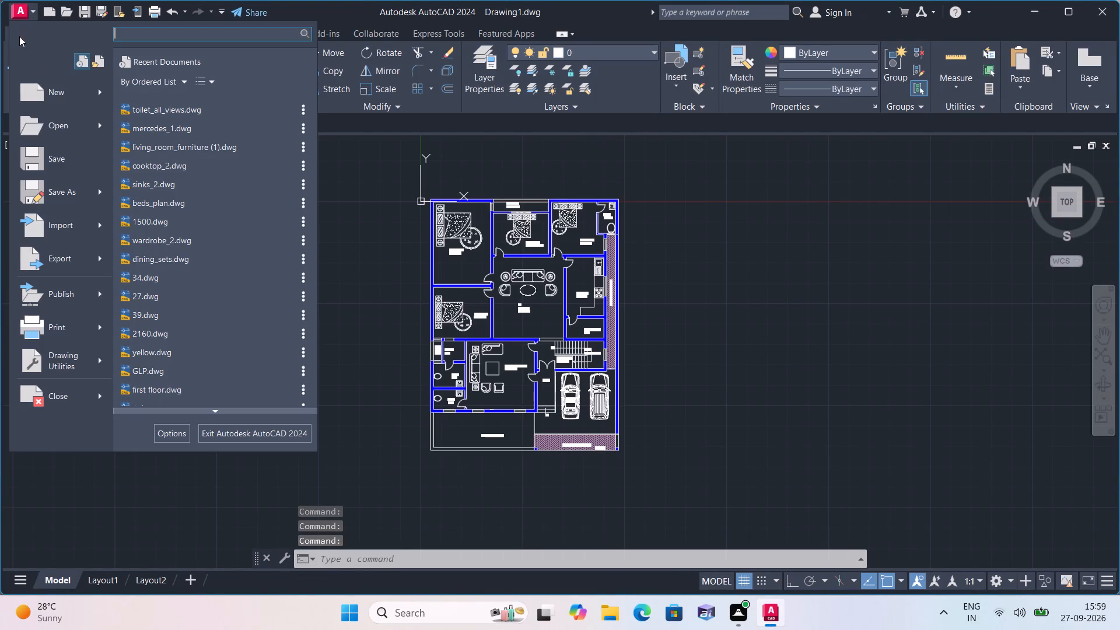
pyautogui.click(157, 240)
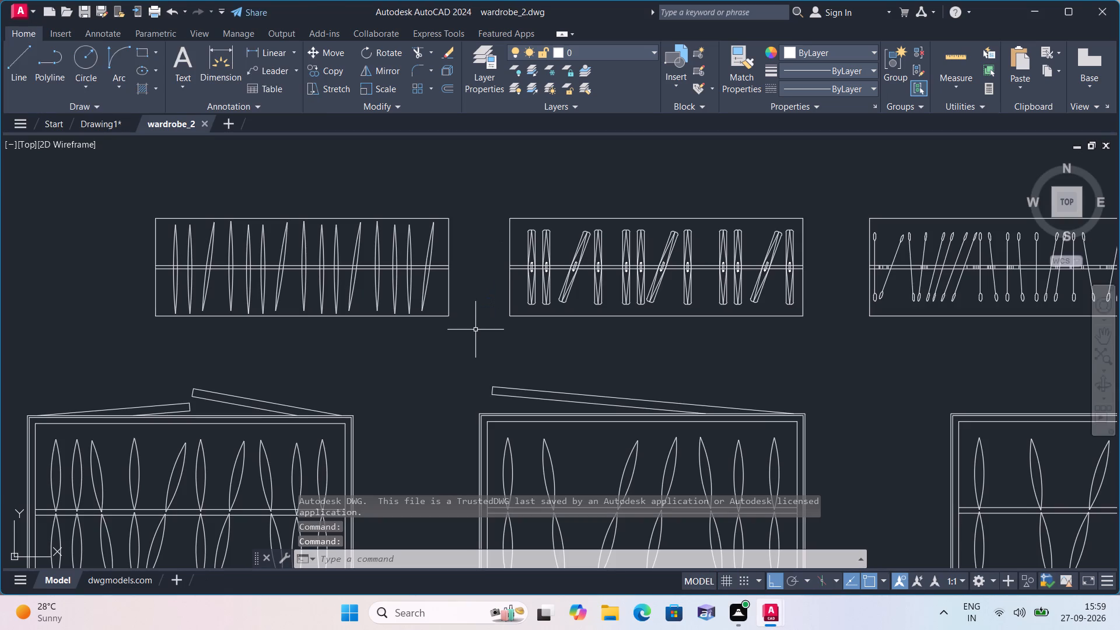
# Examine the wardrobe_2 blocks, especially the hanging clothes, accessories and upright wardrobe units in the lower rows.
pyautogui.scroll(-1, 475, 330)
pyautogui.scroll(-2, 665, 405)
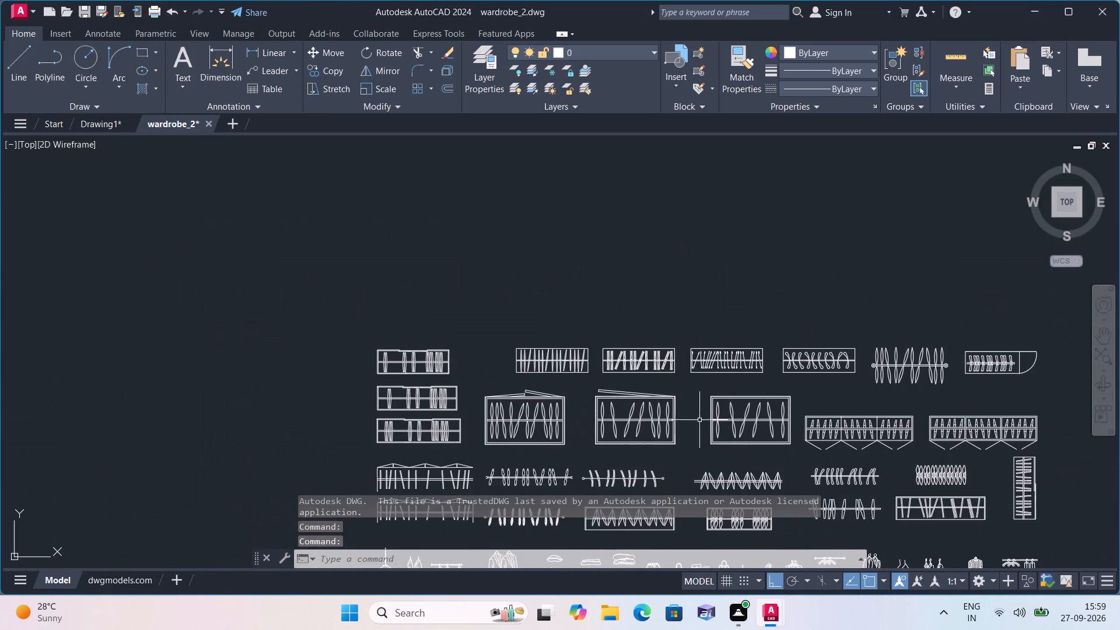
pyautogui.moveTo(704, 422); pyautogui.dragTo(632, 260, button='middle')
pyautogui.scroll(-1, 682, 346)
pyautogui.scroll(1, 484, 456)
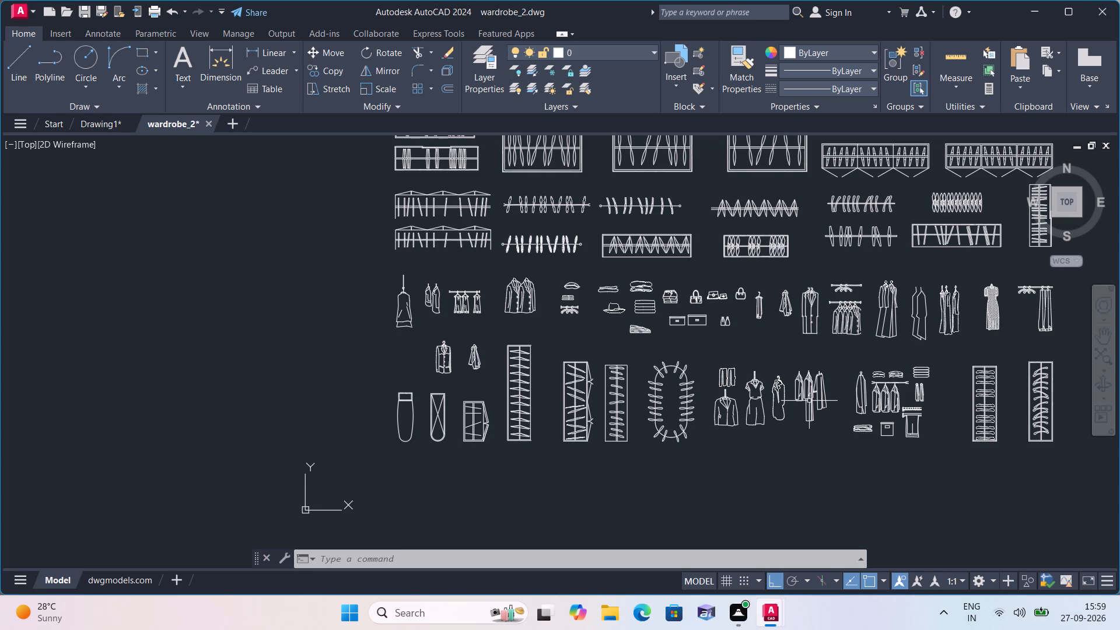
pyautogui.scroll(3, 815, 329)
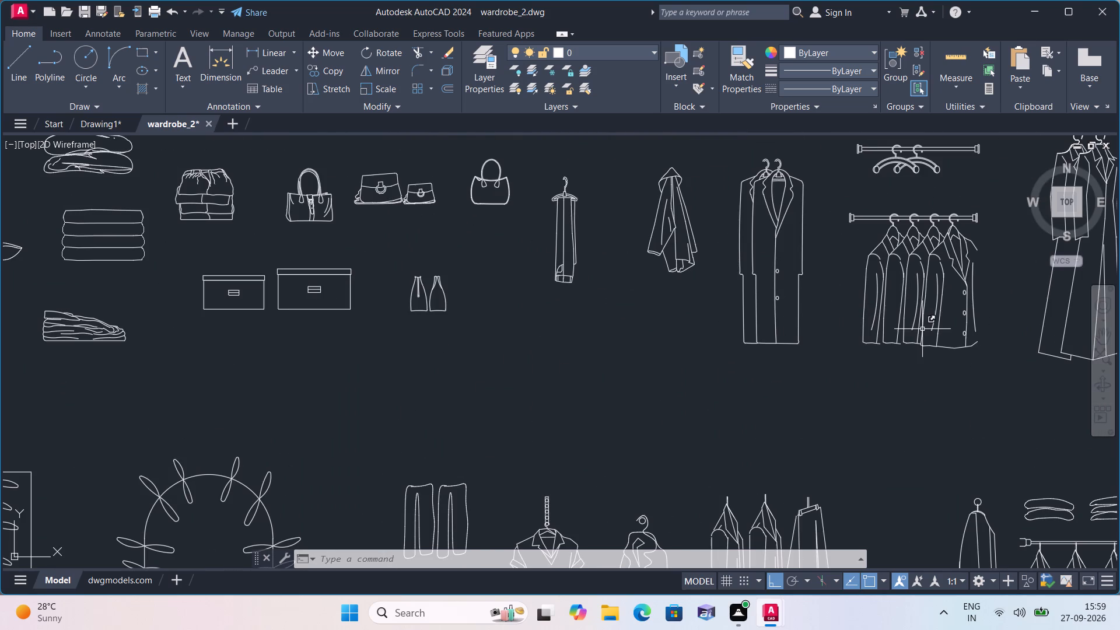
pyautogui.scroll(1, 922, 329)
pyautogui.scroll(-2, 922, 329)
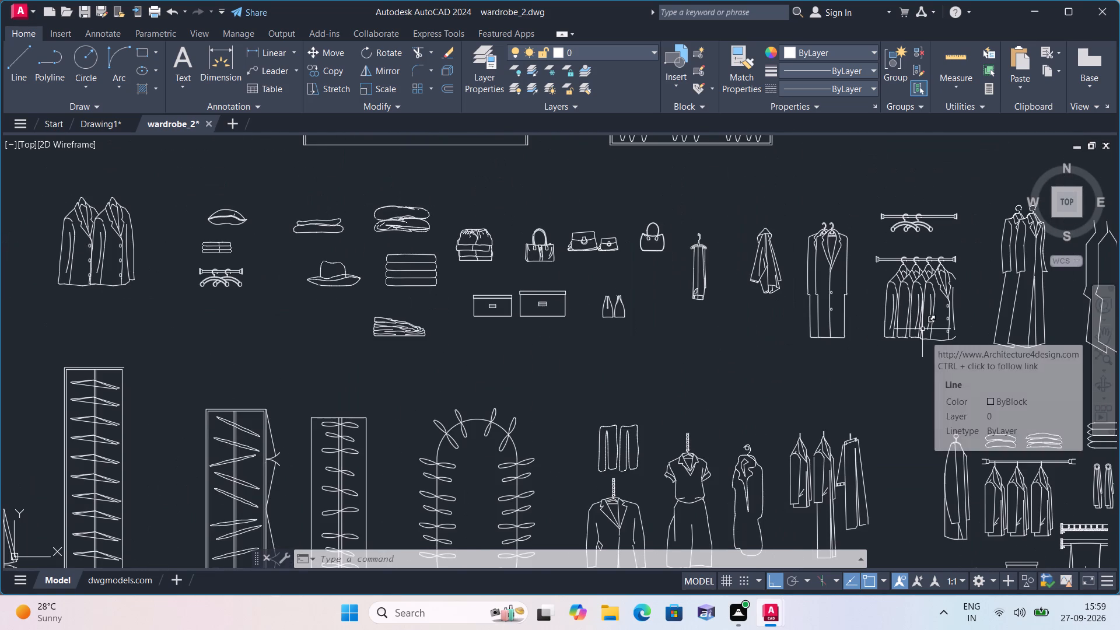
pyautogui.scroll(-1, 922, 329)
pyautogui.moveTo(922, 329); pyautogui.dragTo(918, 328, button='middle')
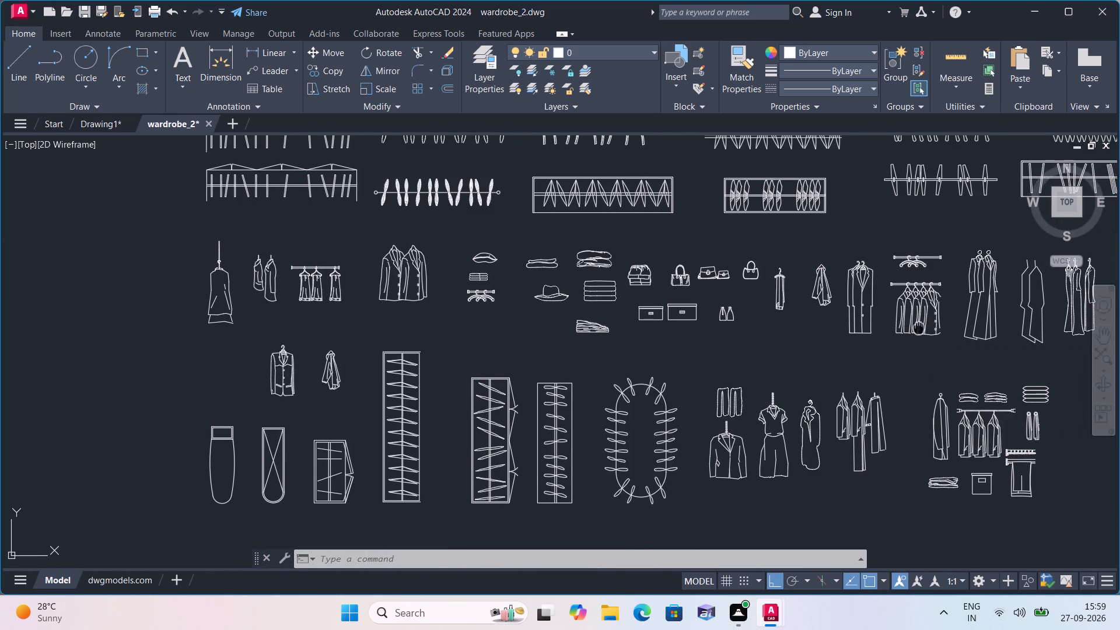
pyautogui.moveTo(918, 328); pyautogui.dragTo(801, 319, button='middle')
pyautogui.scroll(-1, 801, 319)
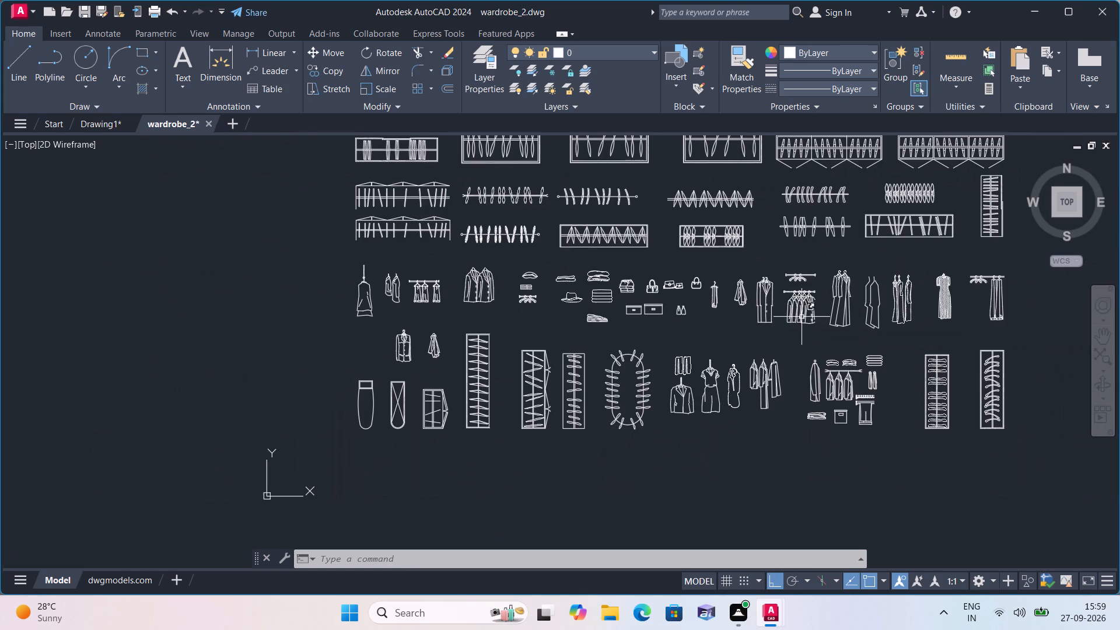
pyautogui.moveTo(802, 320); pyautogui.dragTo(772, 400, button='middle')
pyautogui.scroll(2, 940, 383)
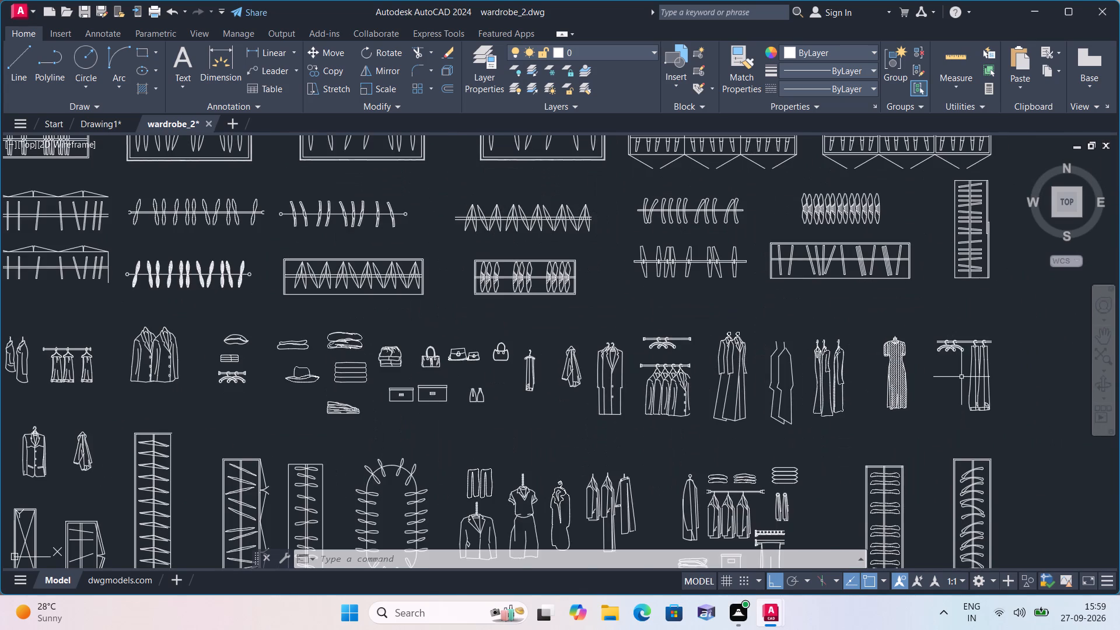
pyautogui.scroll(1, 961, 377)
pyautogui.scroll(-2, 961, 377)
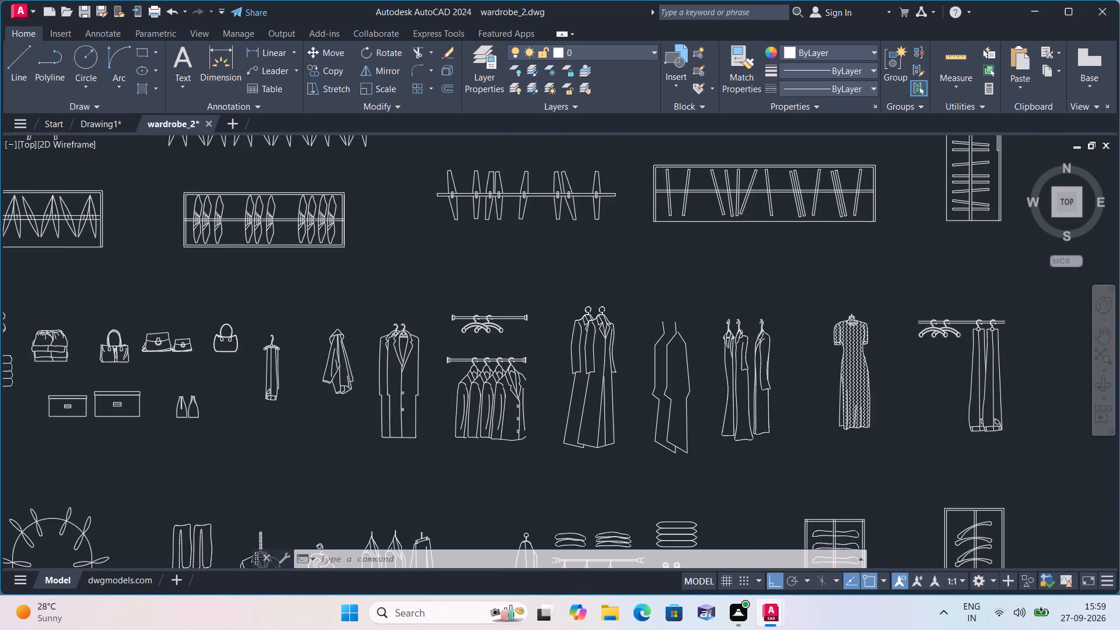
pyautogui.scroll(2, 390, 388)
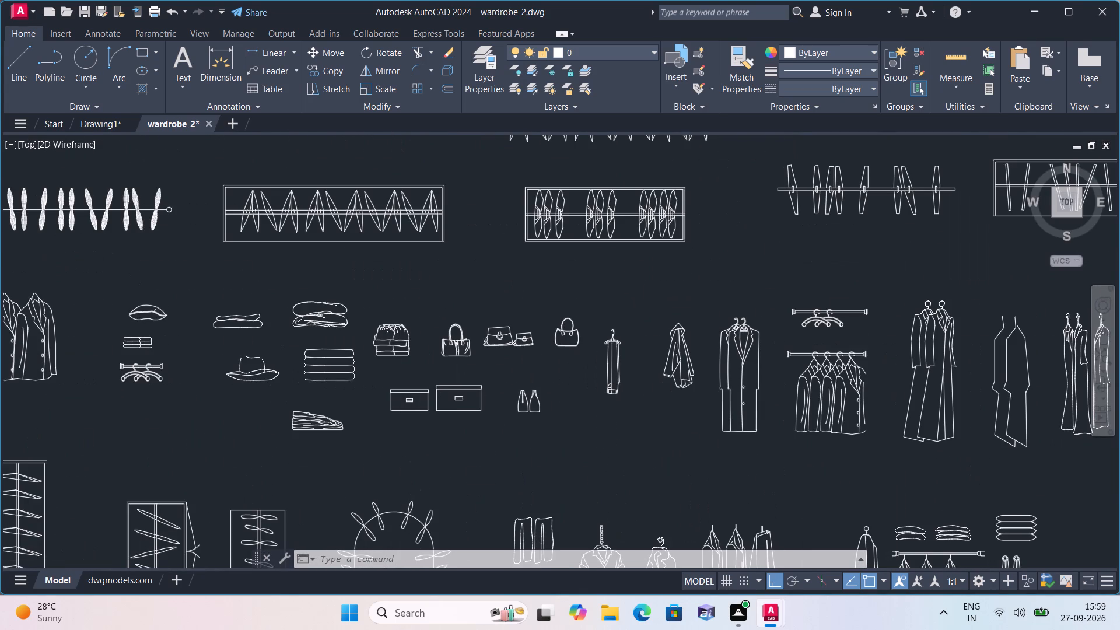
pyautogui.scroll(-2, 524, 377)
pyautogui.scroll(-1, 401, 329)
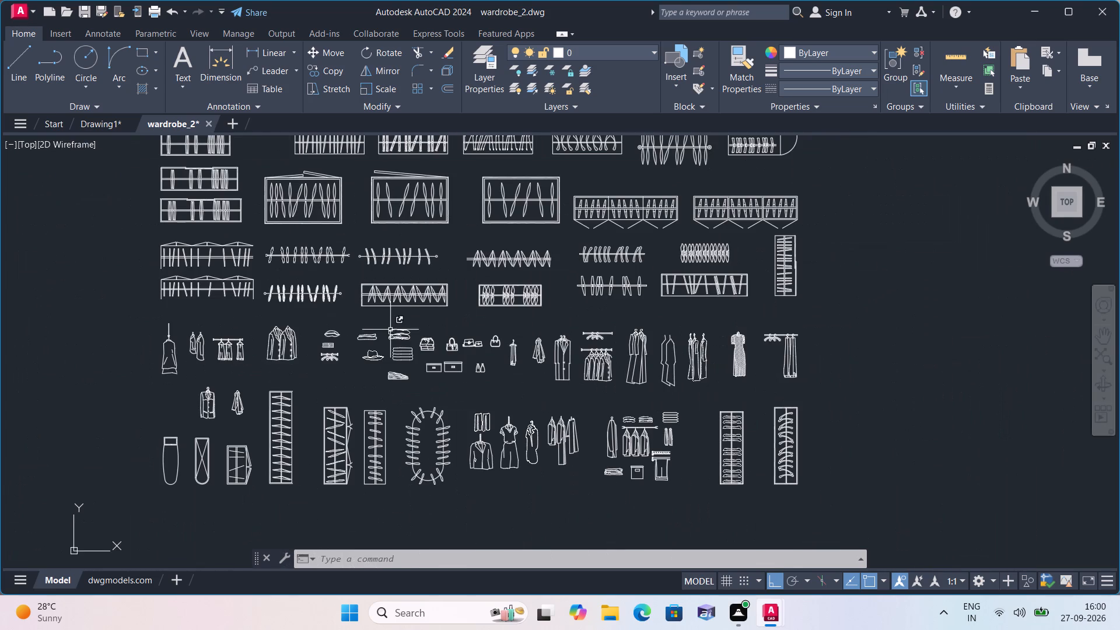
# Examine the plan-view wardrobe blocks in the upper and middle rows of wardrobe_2.
pyautogui.moveTo(369, 332); pyautogui.dragTo(394, 414, button='middle')
pyautogui.scroll(1, 531, 386)
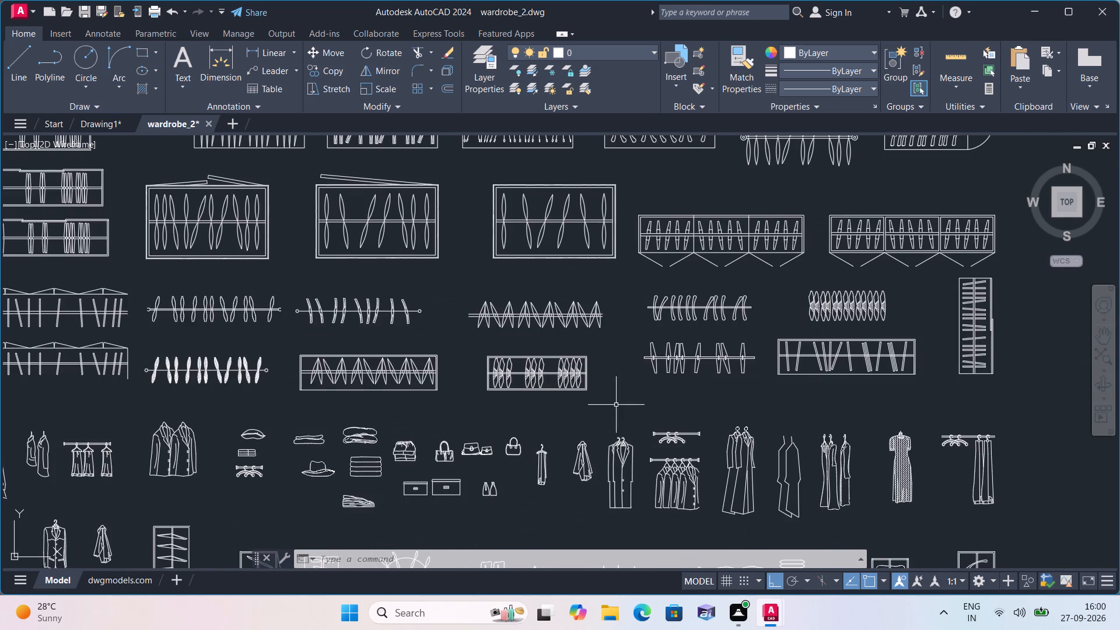
pyautogui.scroll(3, 615, 404)
pyautogui.scroll(-2, 615, 402)
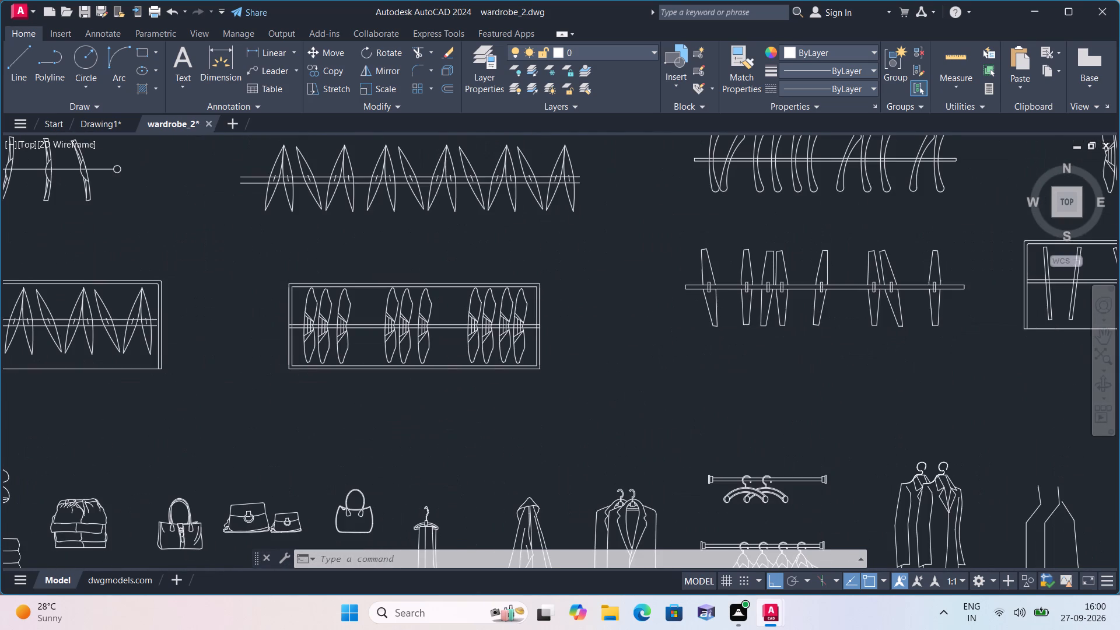
pyautogui.scroll(-1, 627, 372)
pyautogui.moveTo(627, 372); pyautogui.dragTo(624, 449, button='middle')
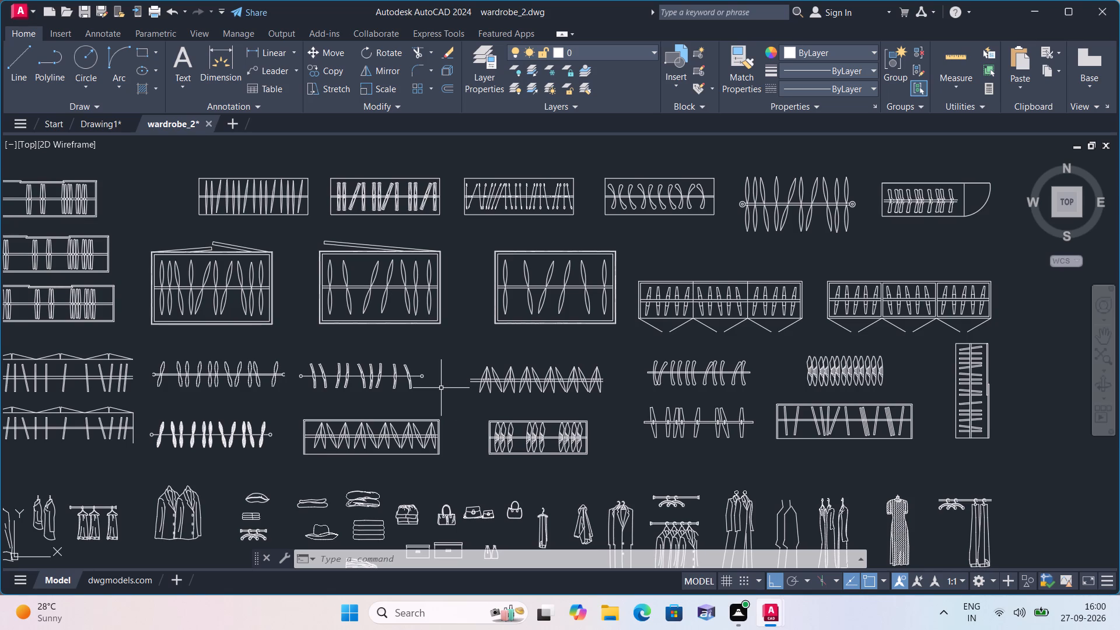
pyautogui.scroll(1, 514, 365)
pyautogui.scroll(-1, 516, 364)
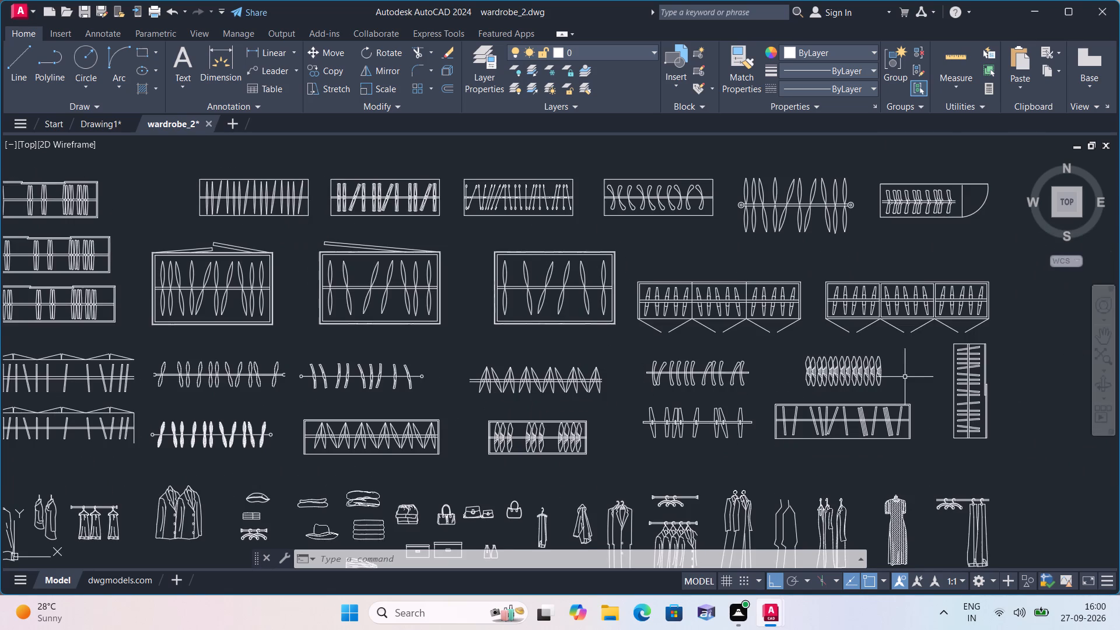
pyautogui.scroll(1, 907, 384)
pyautogui.scroll(-1, 907, 384)
pyautogui.scroll(-1, 607, 346)
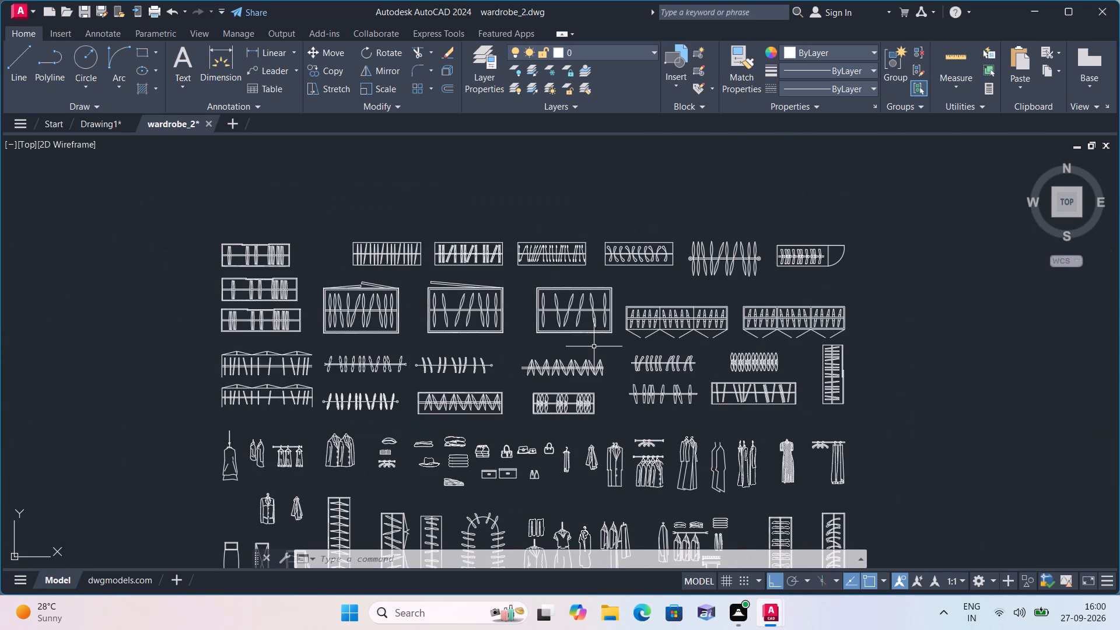
# Copy the top-row rectangular wardrobe with plain slanted hangers from wardrobe_2 and paste it beside the house plan in Drawing1.
pyautogui.scroll(1, 411, 259)
pyautogui.moveTo(422, 283); pyautogui.dragTo(510, 344, button='middle')
pyautogui.scroll(2, 517, 344)
pyautogui.moveTo(516, 341); pyautogui.dragTo(516, 332)
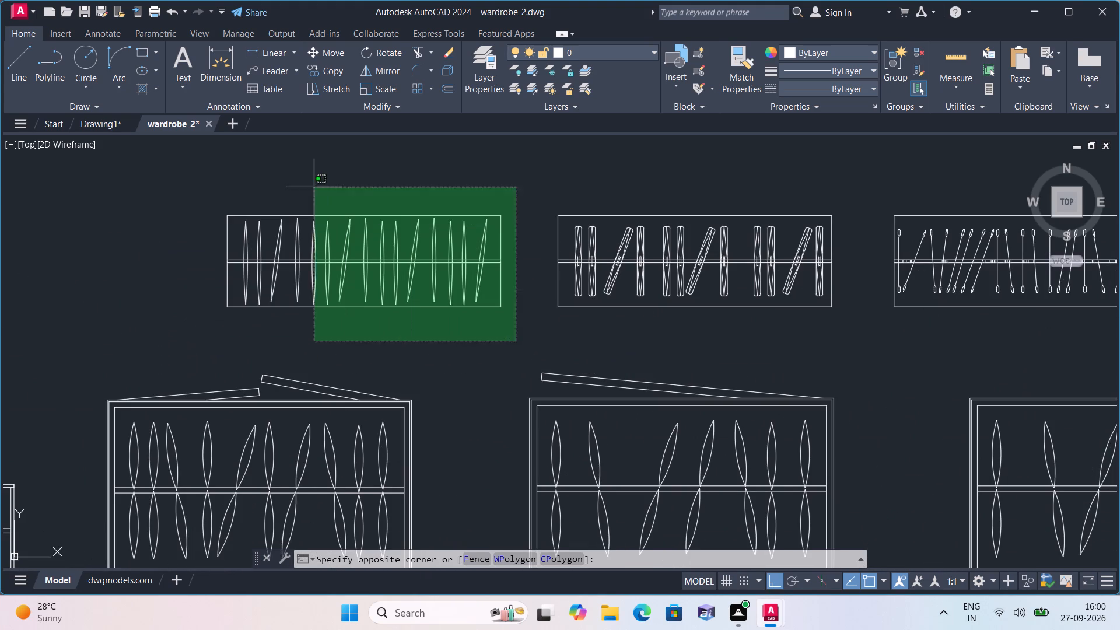
pyautogui.click(204, 171)
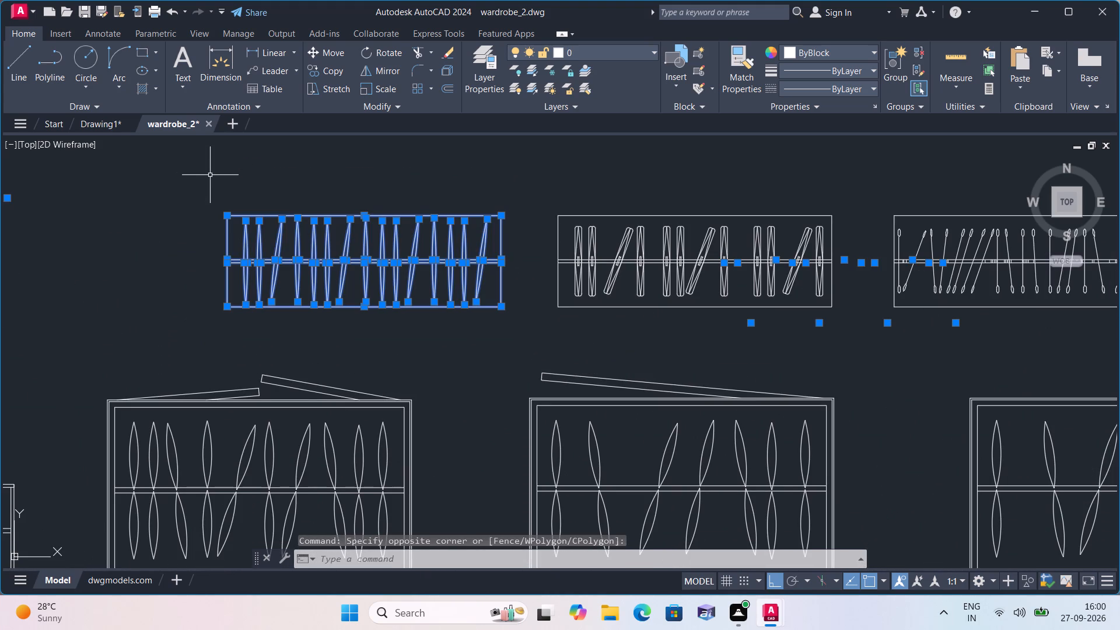
pyautogui.hotkey('ctrl', 'c')
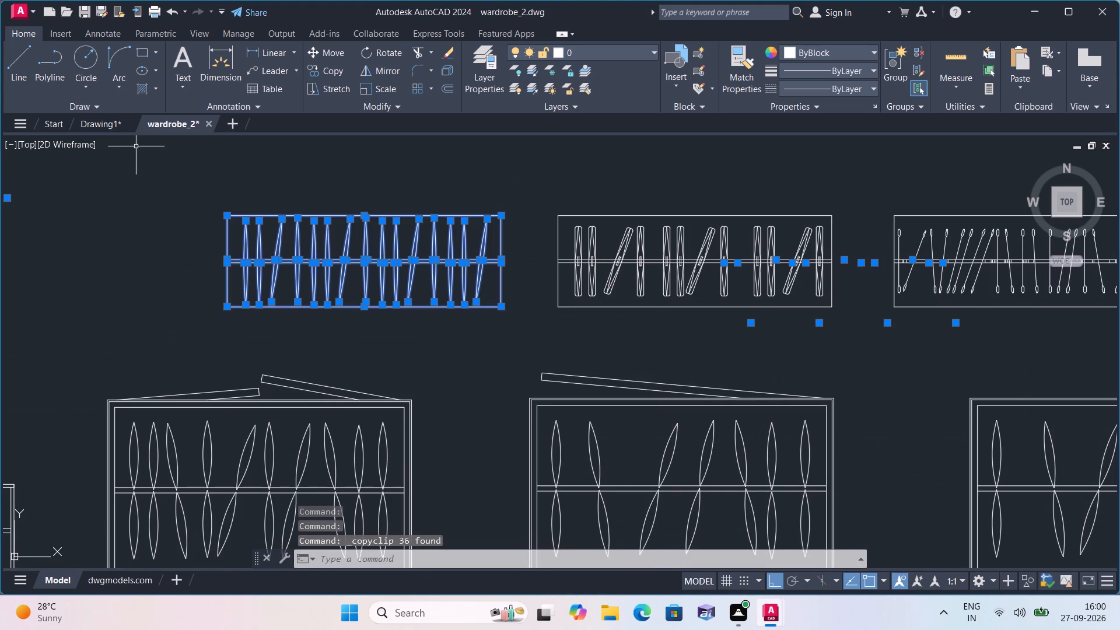
pyautogui.click(111, 127)
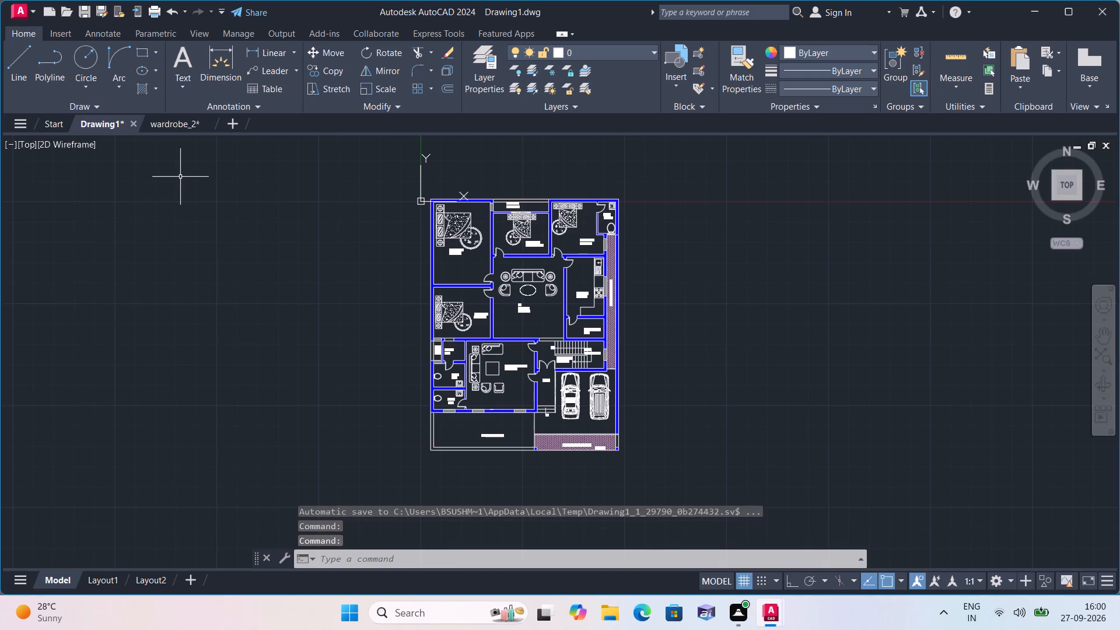
pyautogui.hotkey('ctrl', 'v')
pyautogui.scroll(-3, 222, 288)
pyautogui.click(477, 349)
# Scale the pasted wardrobe down freehand so that it is smaller than the house plan.
pyautogui.moveTo(761, 416); pyautogui.dragTo(737, 382)
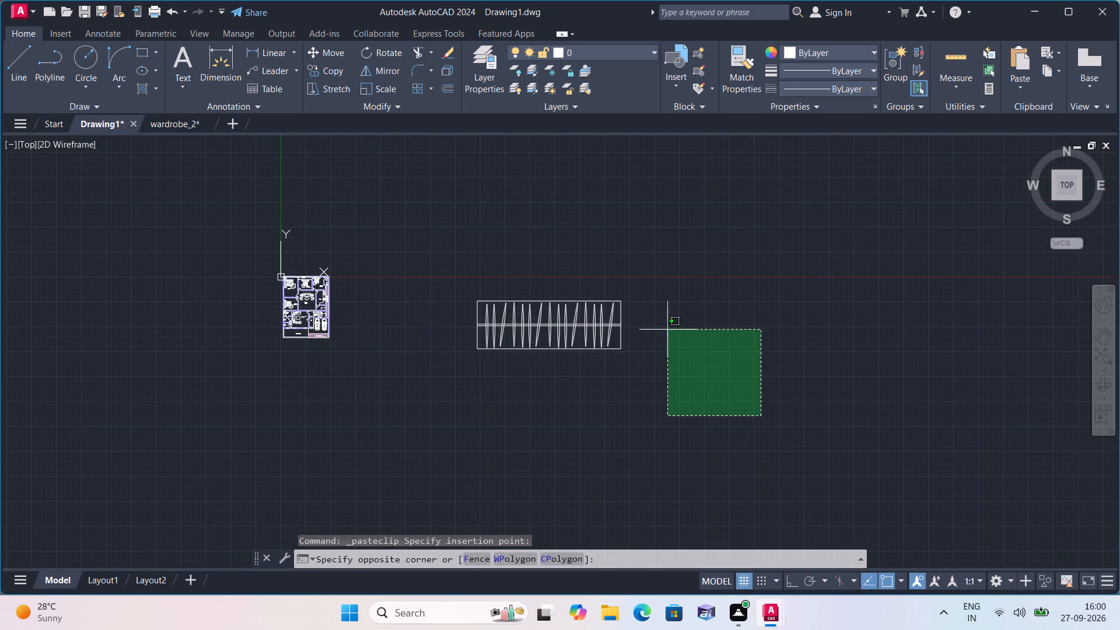
pyautogui.click(383, 216)
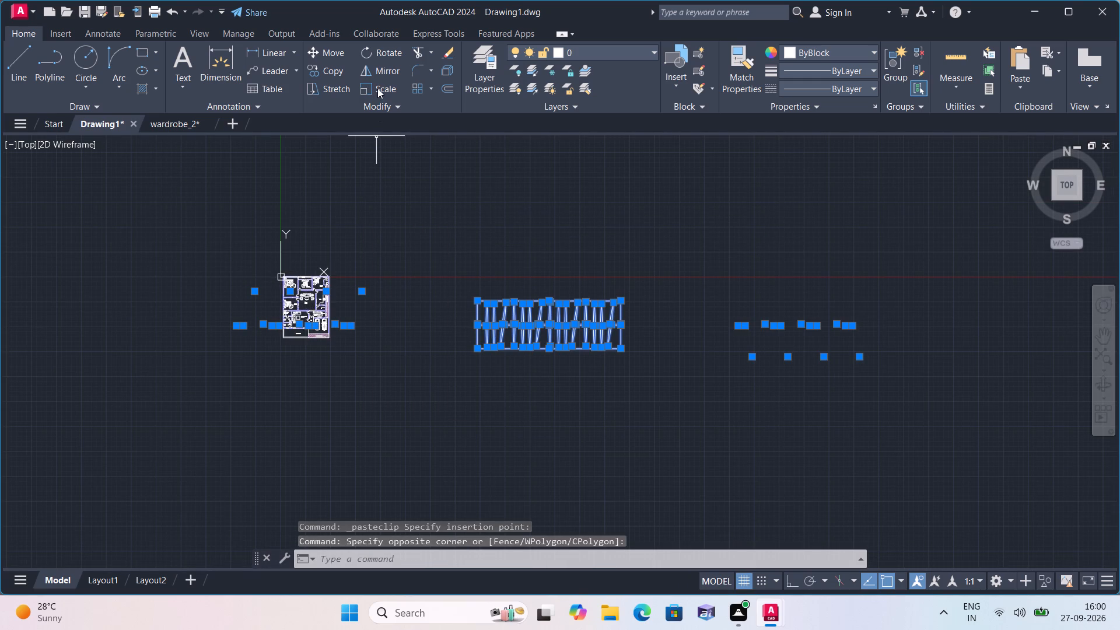
pyautogui.click(388, 89)
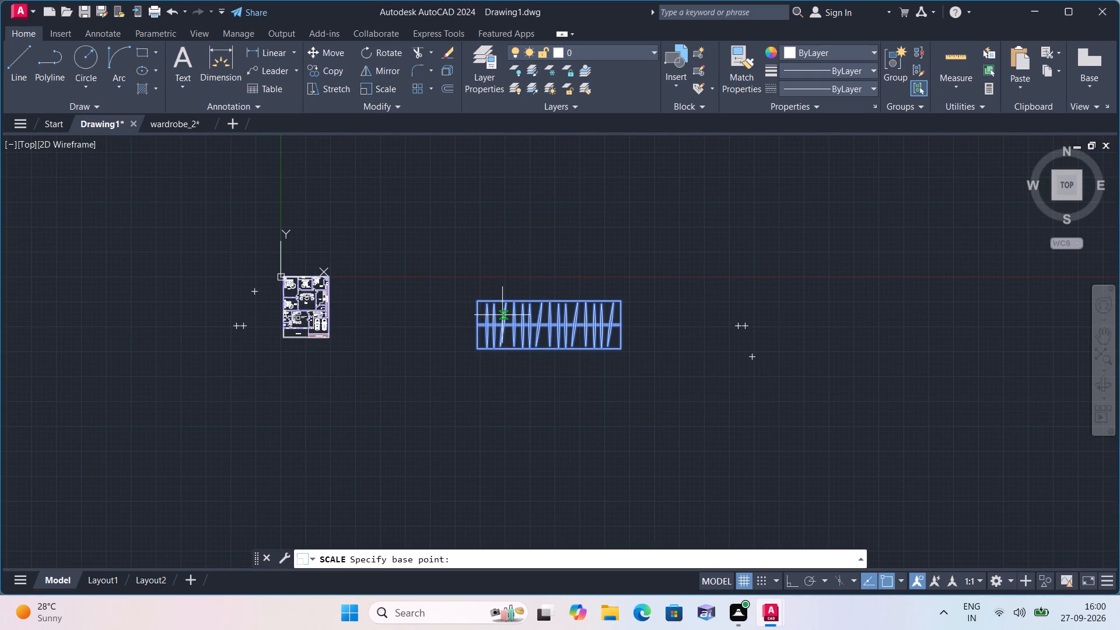
pyautogui.click(502, 316)
pyautogui.click(508, 324)
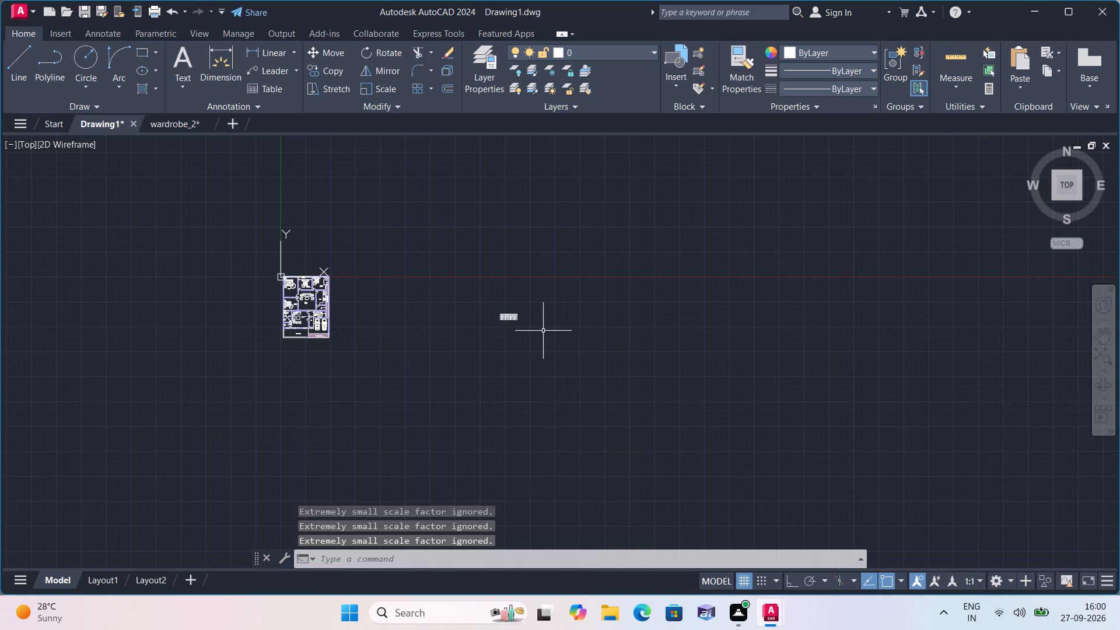
# Move the reduced wardrobe closer to the house plan, into the empty space east of the kitchen.
pyautogui.moveTo(542, 332); pyautogui.dragTo(533, 314)
pyautogui.click(465, 266)
pyautogui.moveTo(322, 50); pyautogui.dragTo(321, 66)
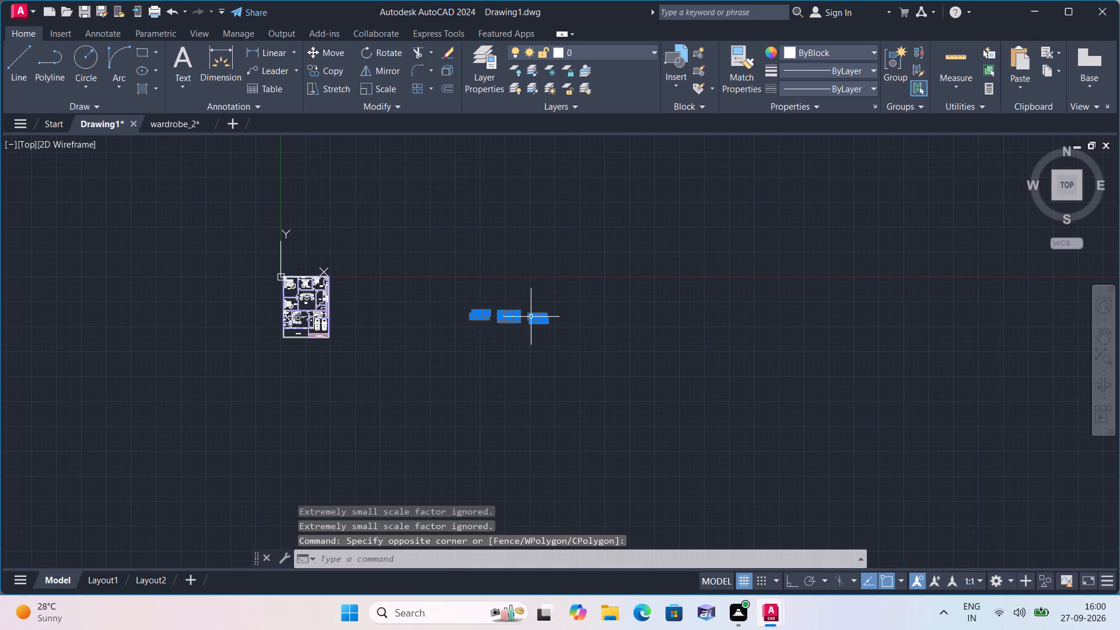
pyautogui.click(339, 48)
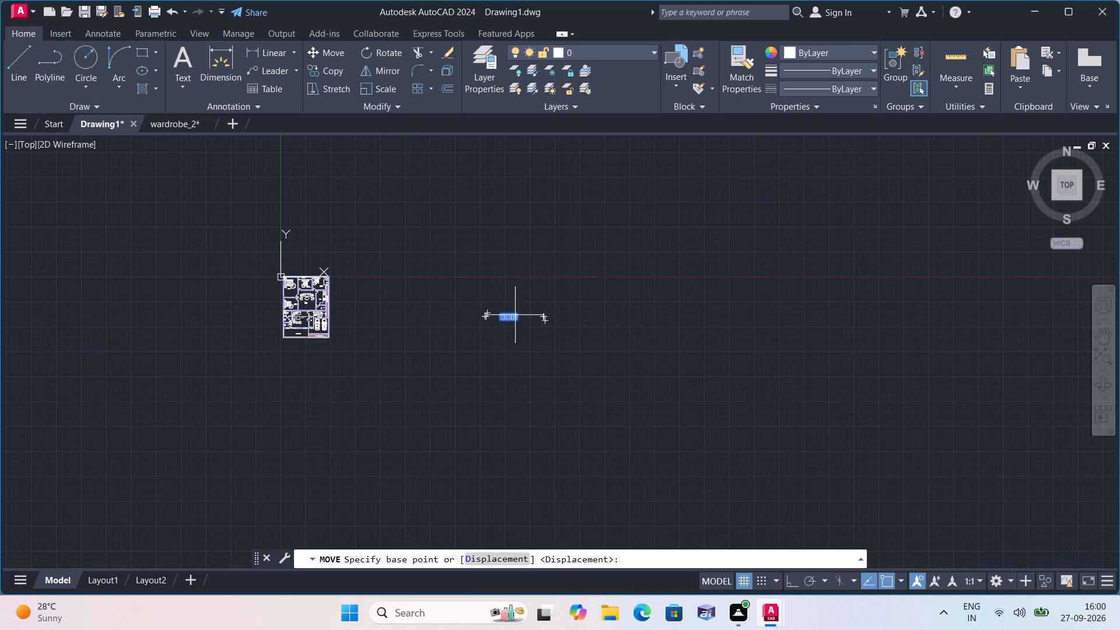
pyautogui.click(503, 314)
pyautogui.scroll(2, 352, 290)
pyautogui.scroll(1, 250, 276)
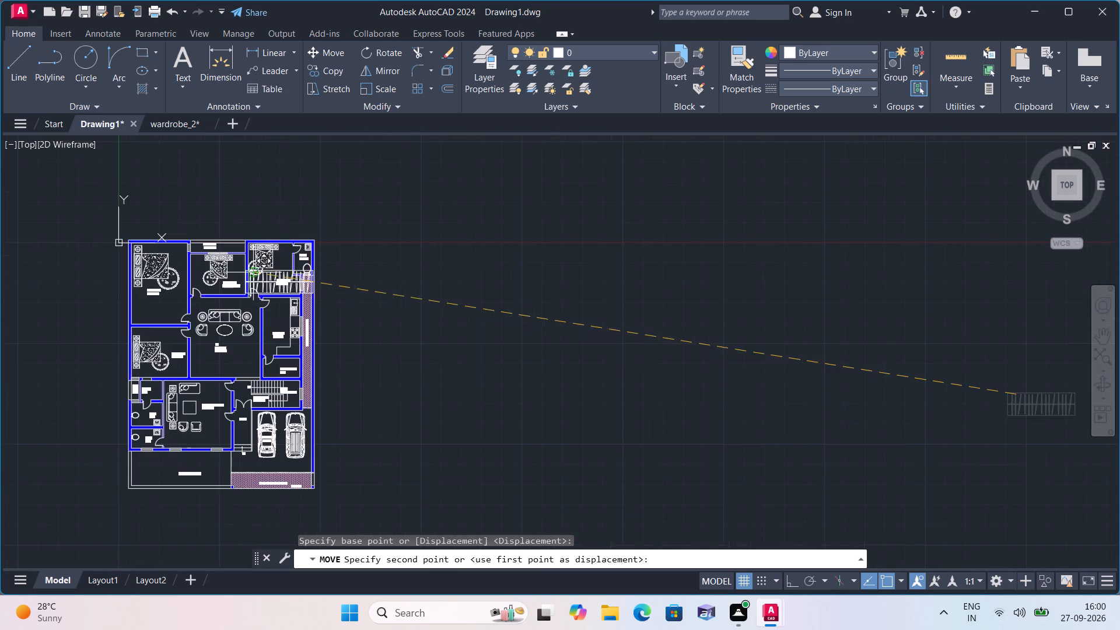
pyautogui.scroll(2, 132, 311)
pyautogui.click(875, 312)
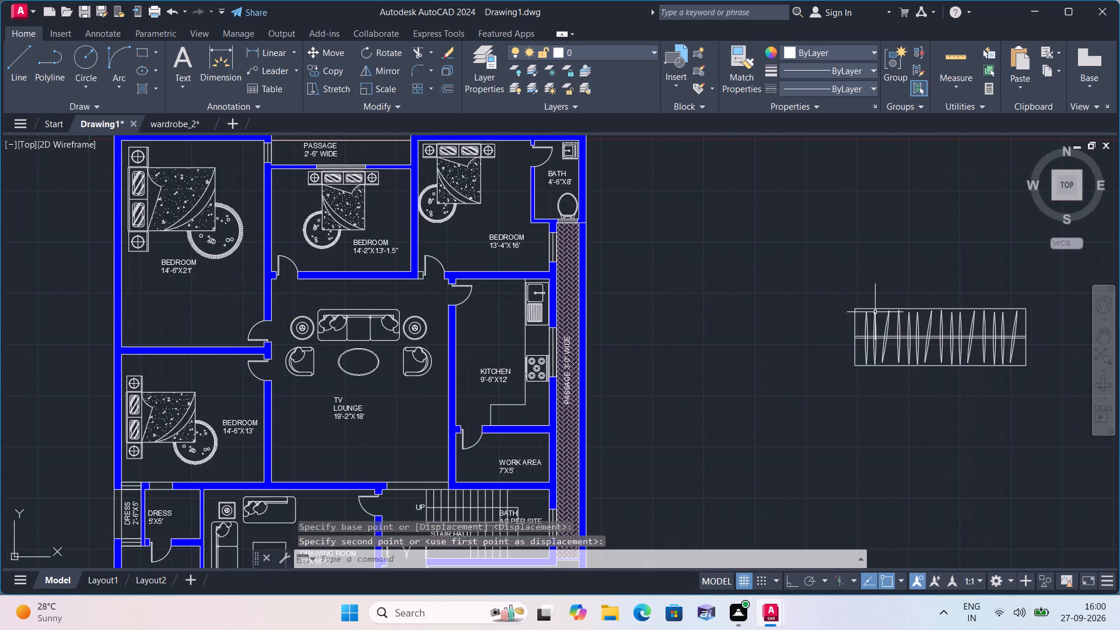
# Scale the wardrobe down a little further freehand, using a base point inside it.
pyautogui.scroll(-1, 862, 341)
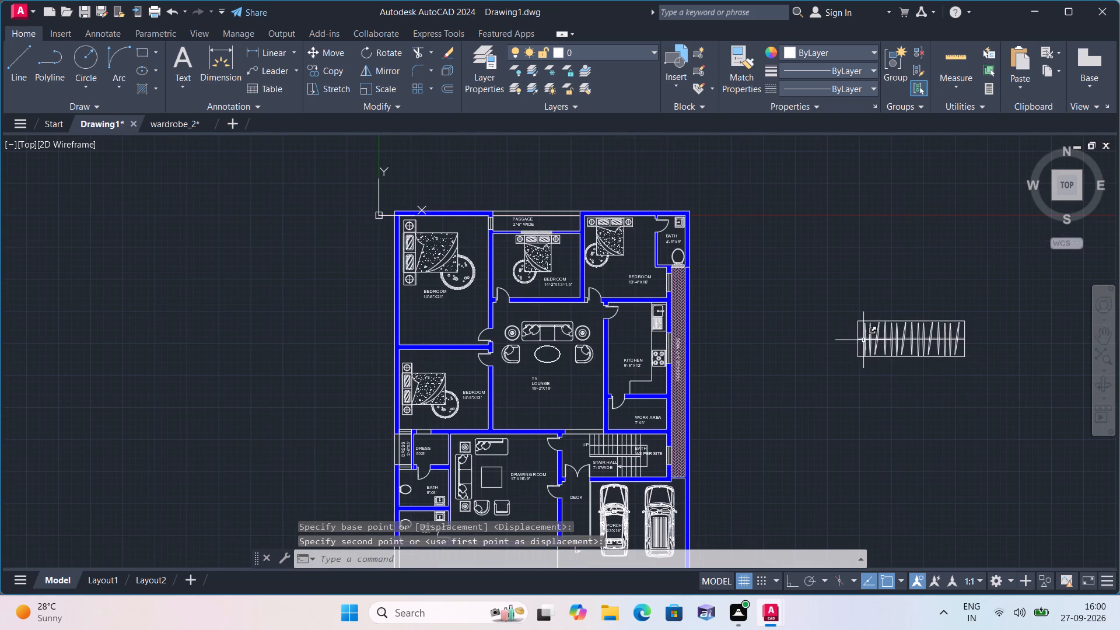
pyautogui.scroll(-1, 847, 364)
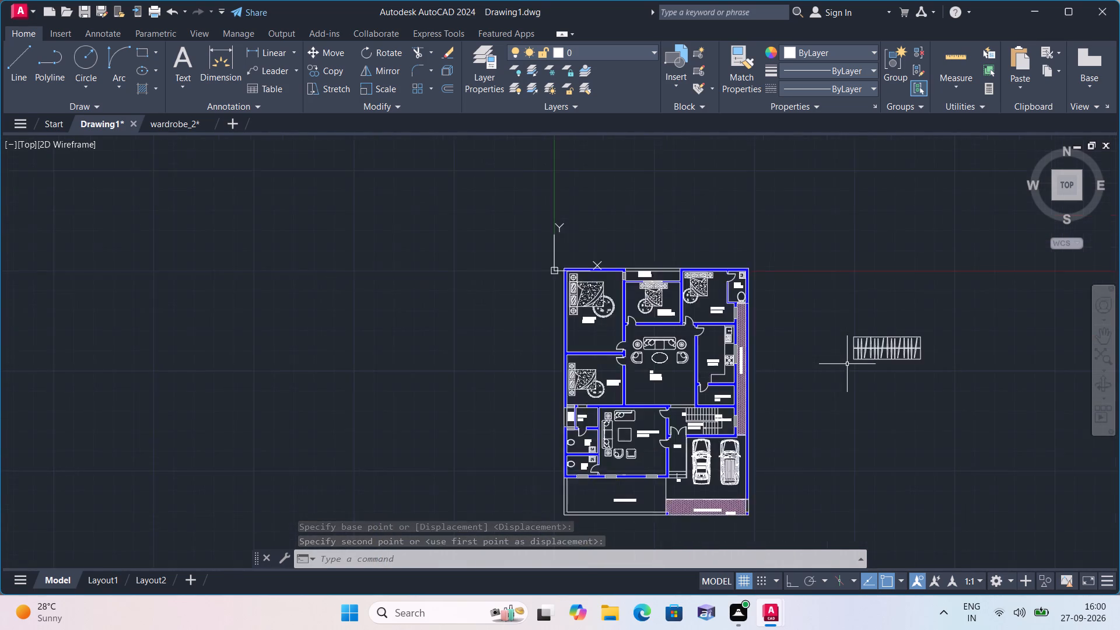
pyautogui.scroll(-1, 847, 364)
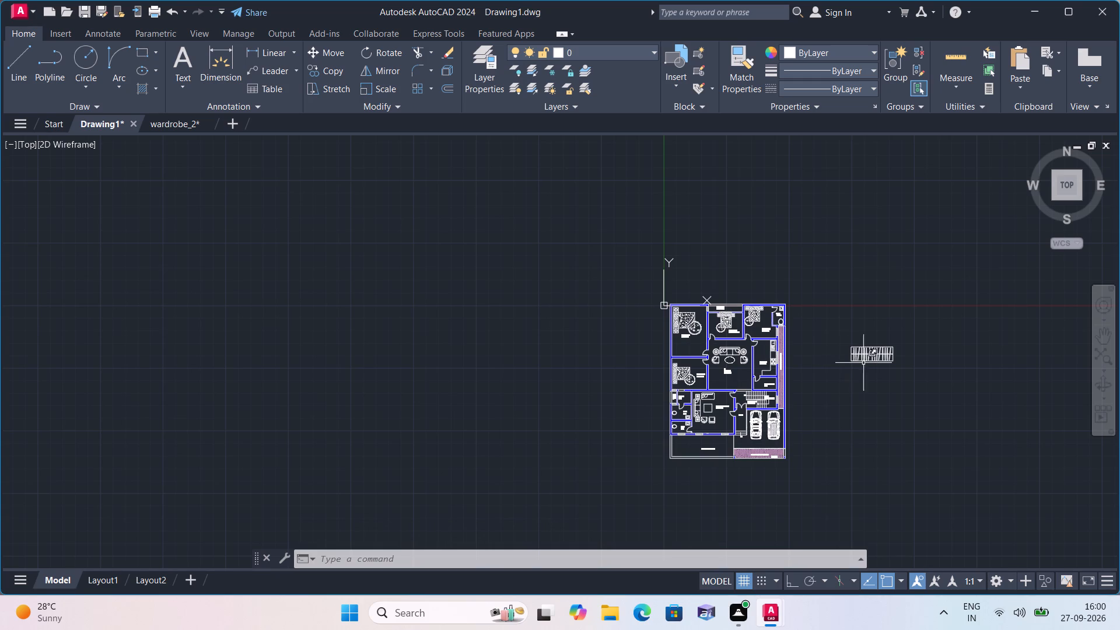
pyautogui.scroll(1, 895, 376)
pyautogui.click(901, 373)
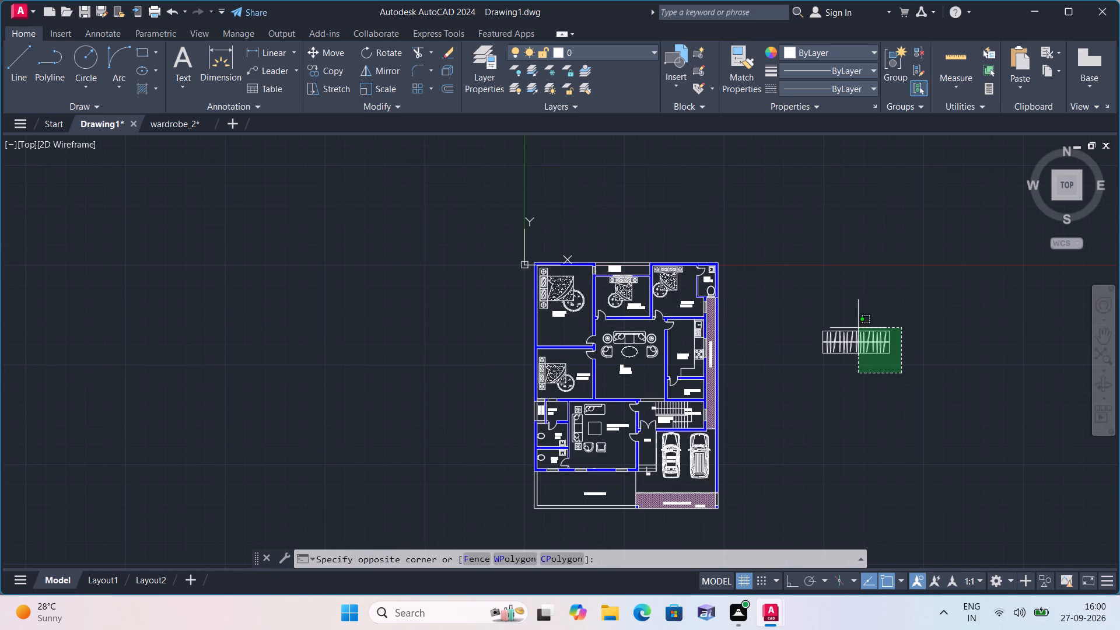
pyautogui.click(820, 304)
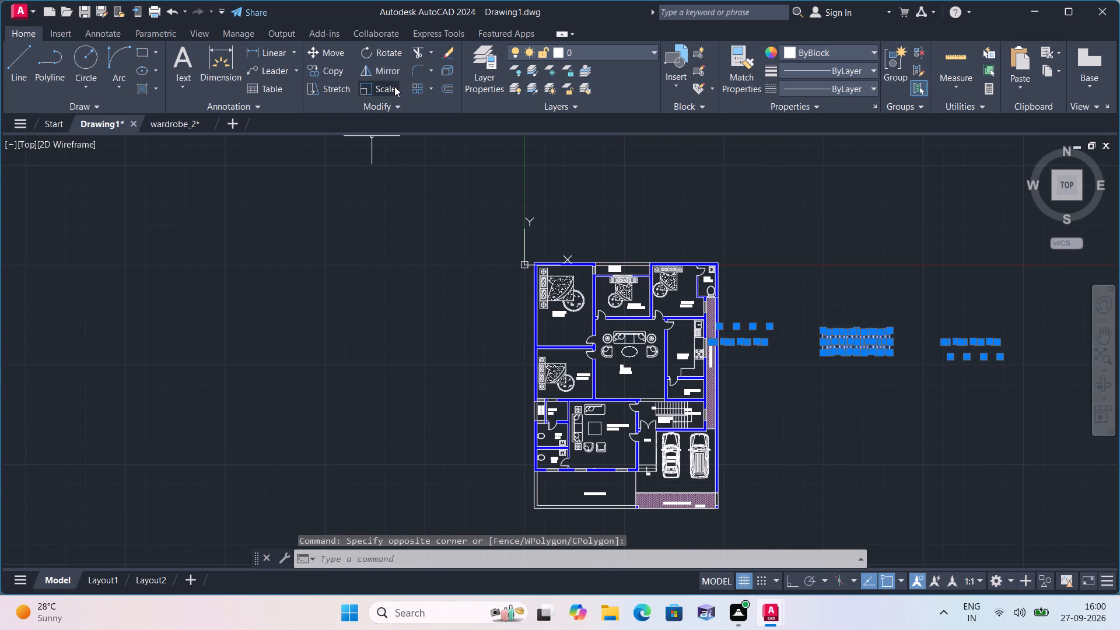
pyautogui.click(394, 86)
pyautogui.click(840, 338)
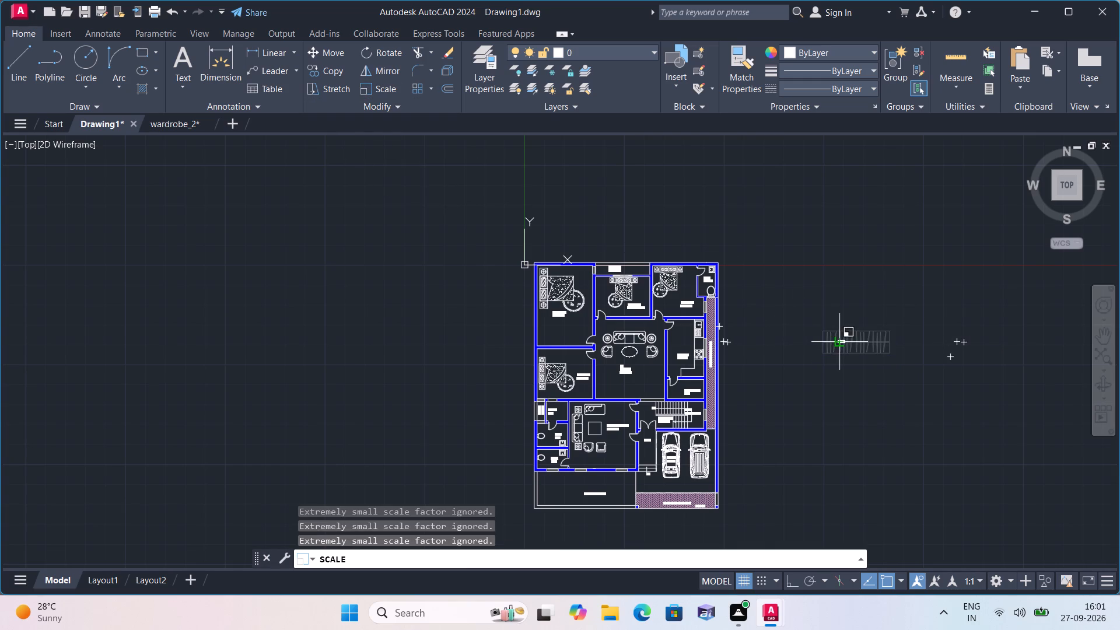
pyautogui.click(850, 364)
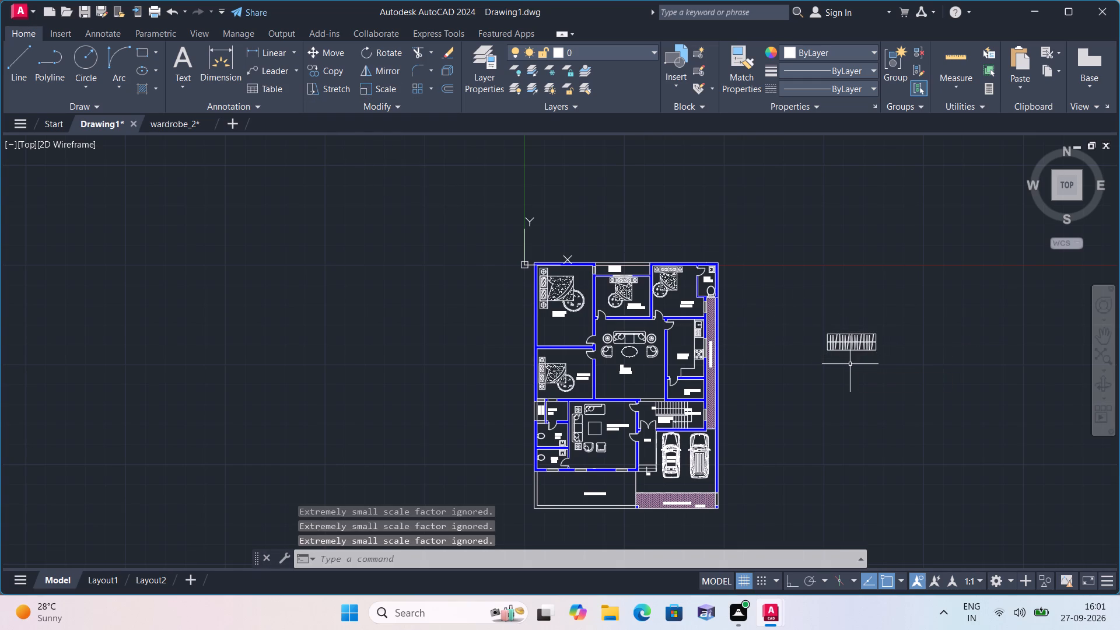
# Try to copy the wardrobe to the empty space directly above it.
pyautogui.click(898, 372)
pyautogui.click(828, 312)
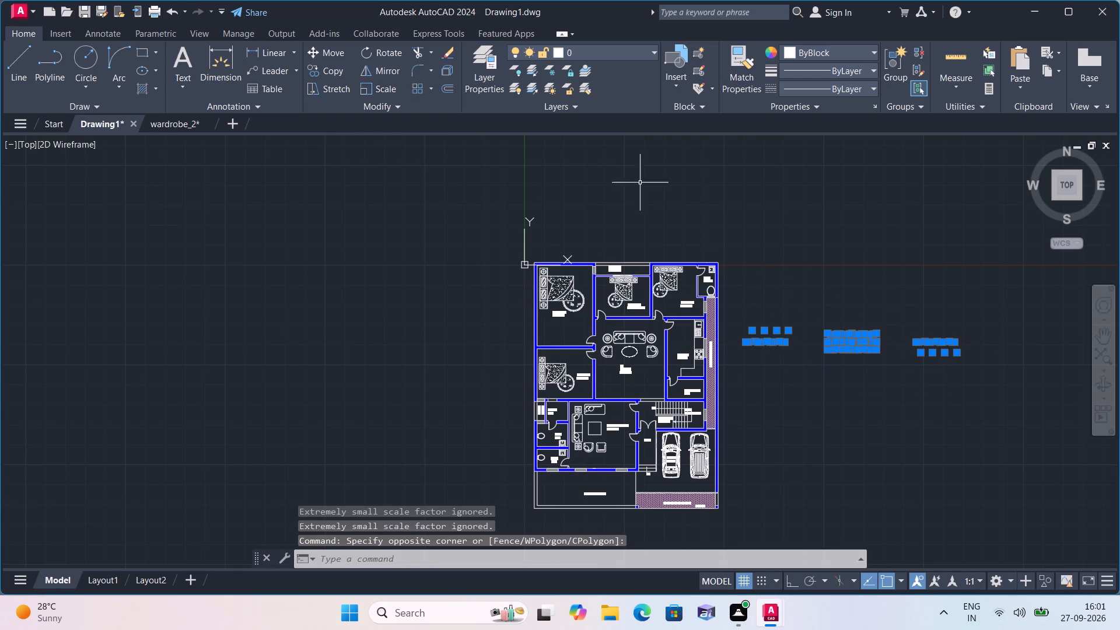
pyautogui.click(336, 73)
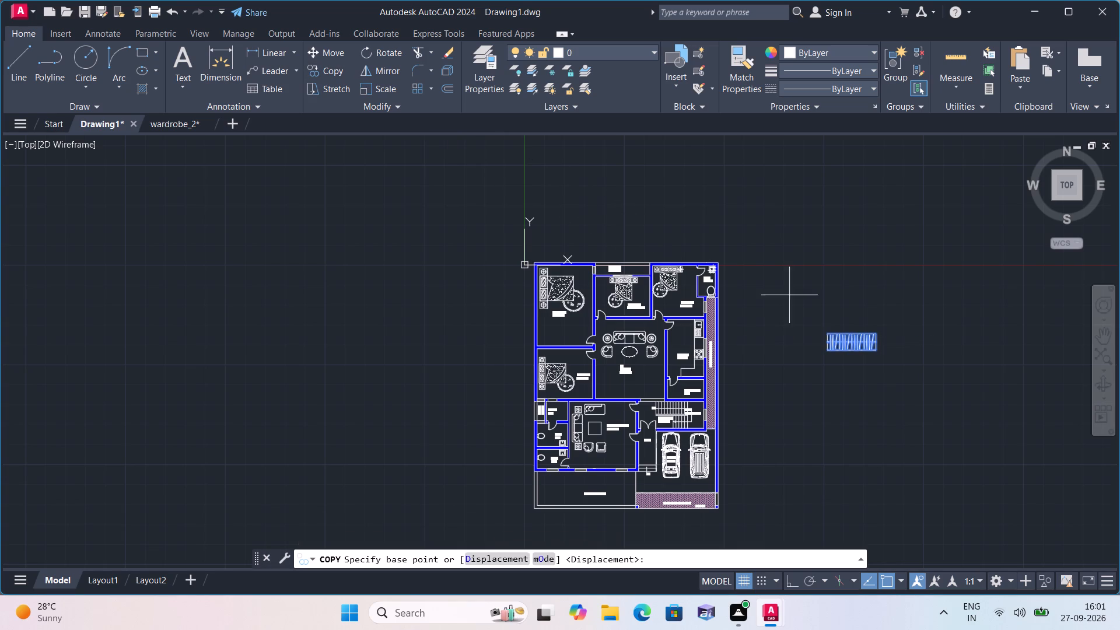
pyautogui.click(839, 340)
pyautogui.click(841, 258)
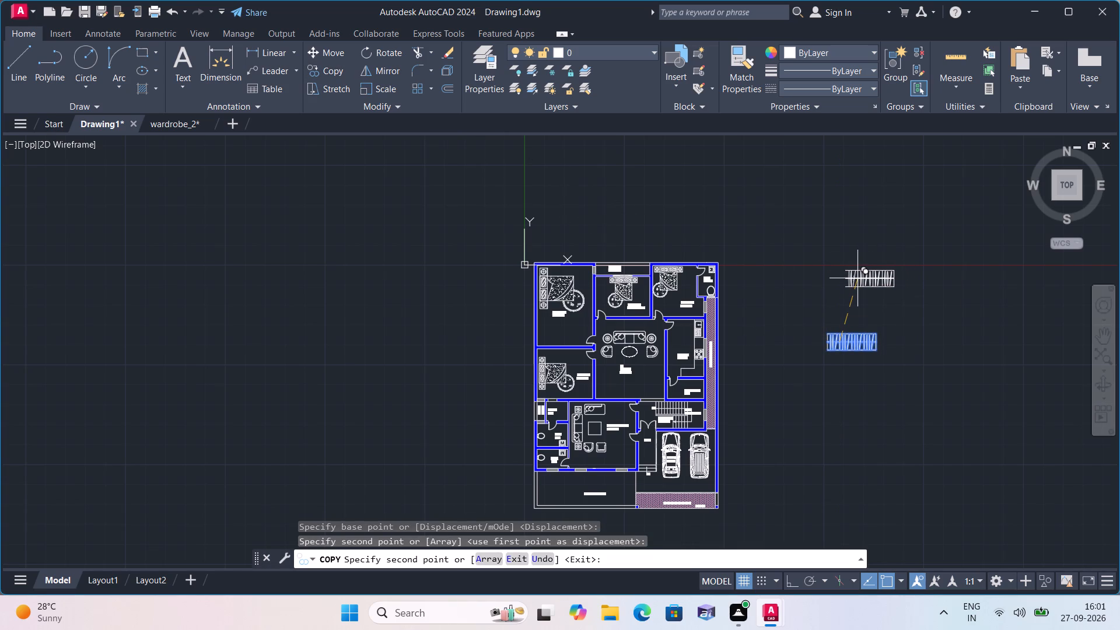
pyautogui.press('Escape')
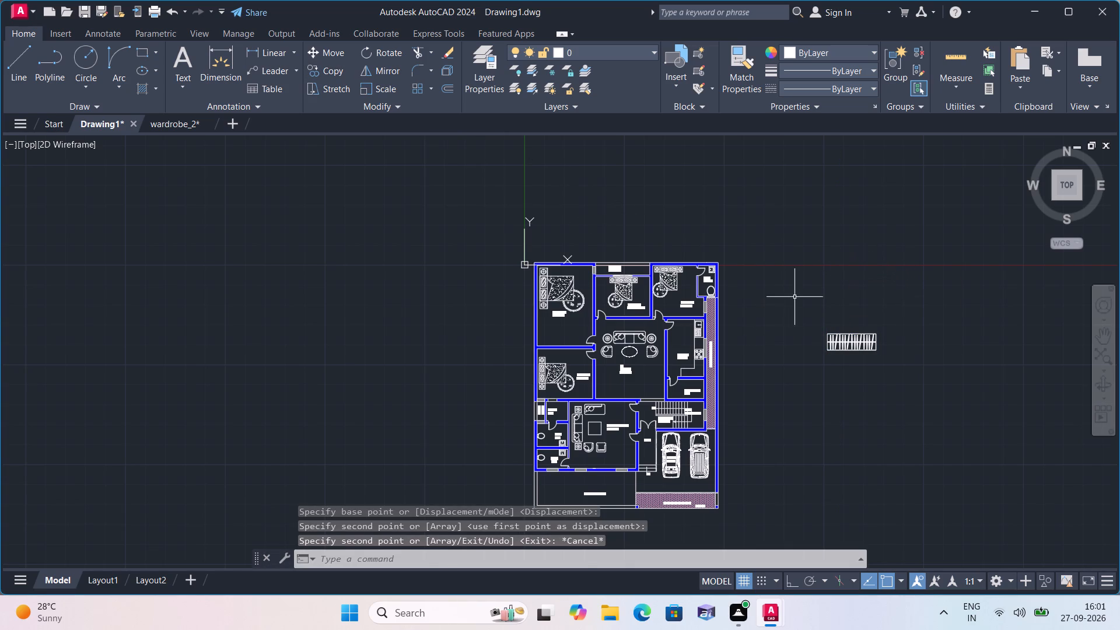
# Place one copy of the wardrobe above and slightly to the west of the original.
pyautogui.click(799, 301)
pyautogui.click(917, 384)
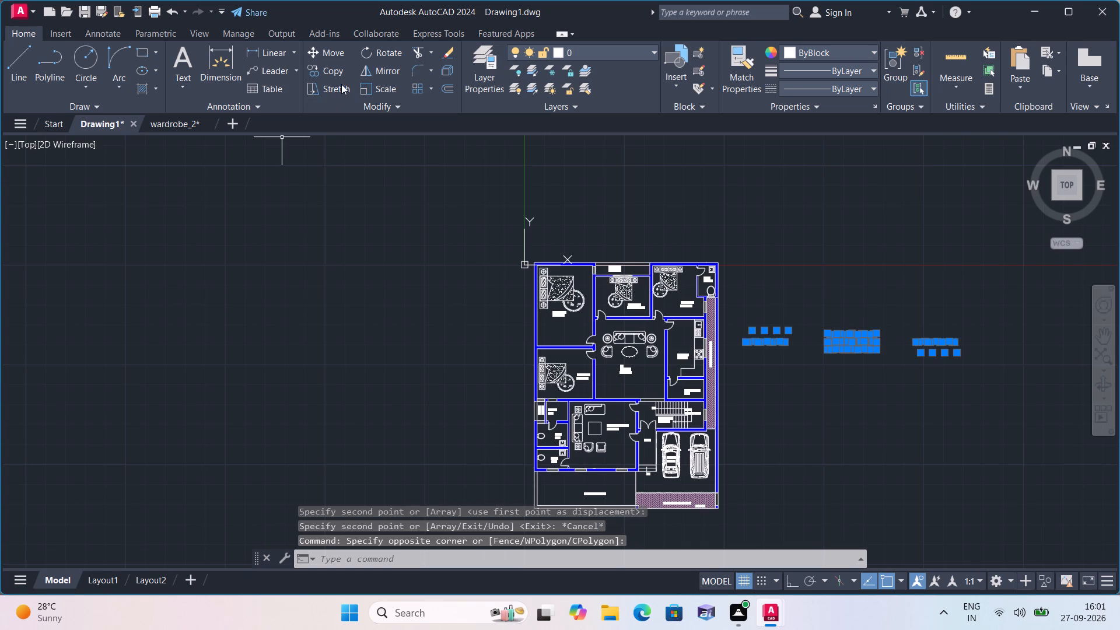
pyautogui.click(326, 68)
pyautogui.moveTo(867, 348); pyautogui.dragTo(861, 340)
pyautogui.click(831, 281)
pyautogui.press('space')
# Rotate the upper wardrobe copy 90 degrees to stand vertically, using Ortho mode only for the rotation.
pyautogui.scroll(2, 831, 281)
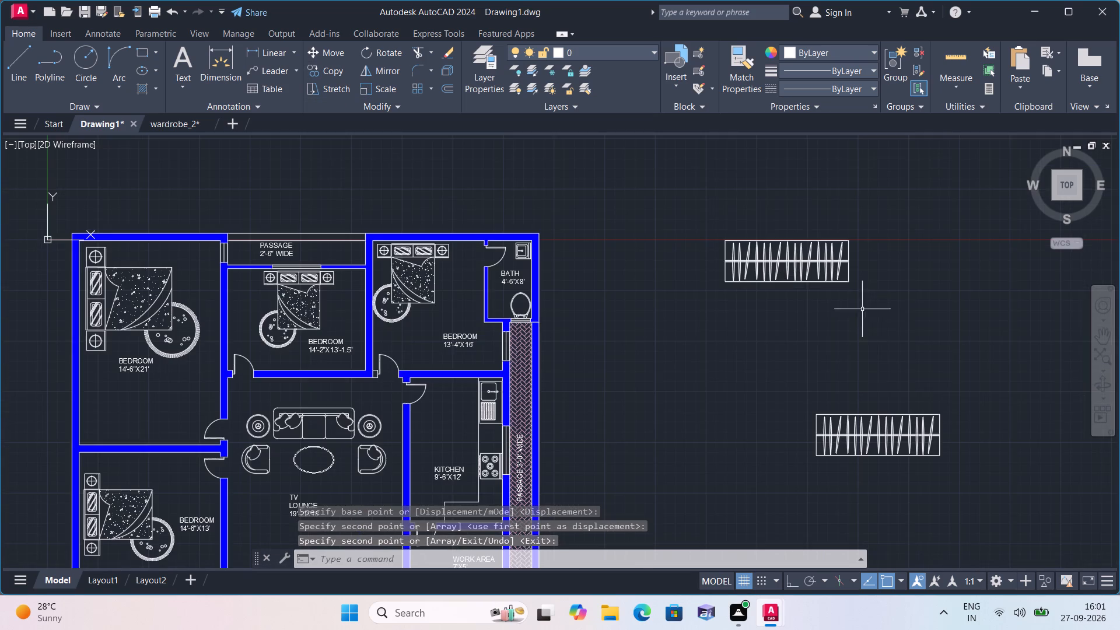
pyautogui.moveTo(883, 321); pyautogui.dragTo(877, 309)
pyautogui.click(669, 197)
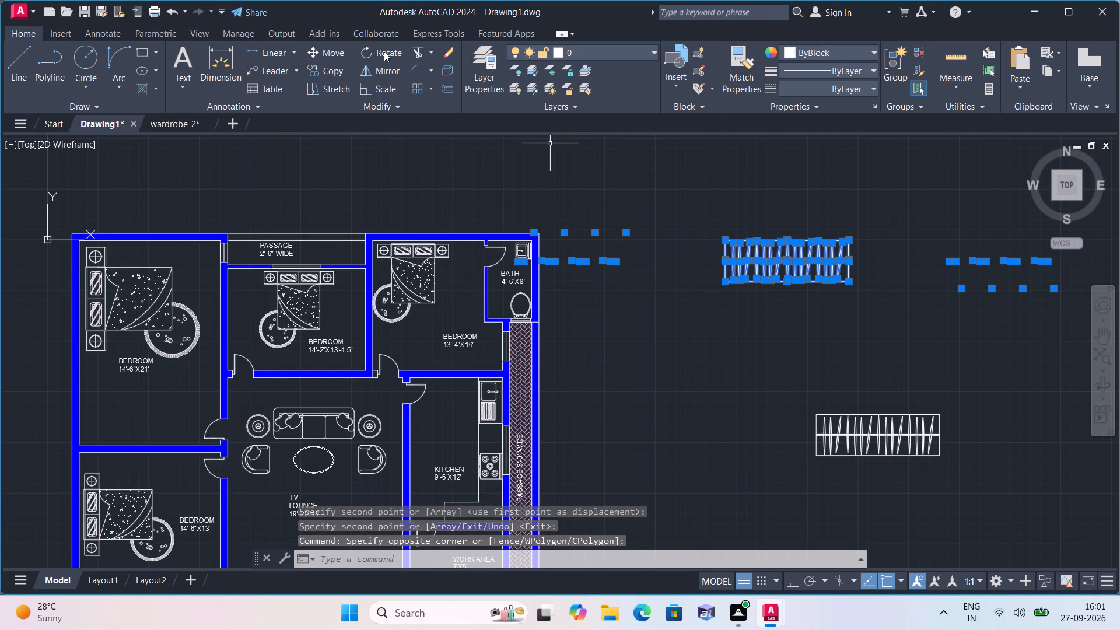
pyautogui.click(384, 51)
pyautogui.press('F8')
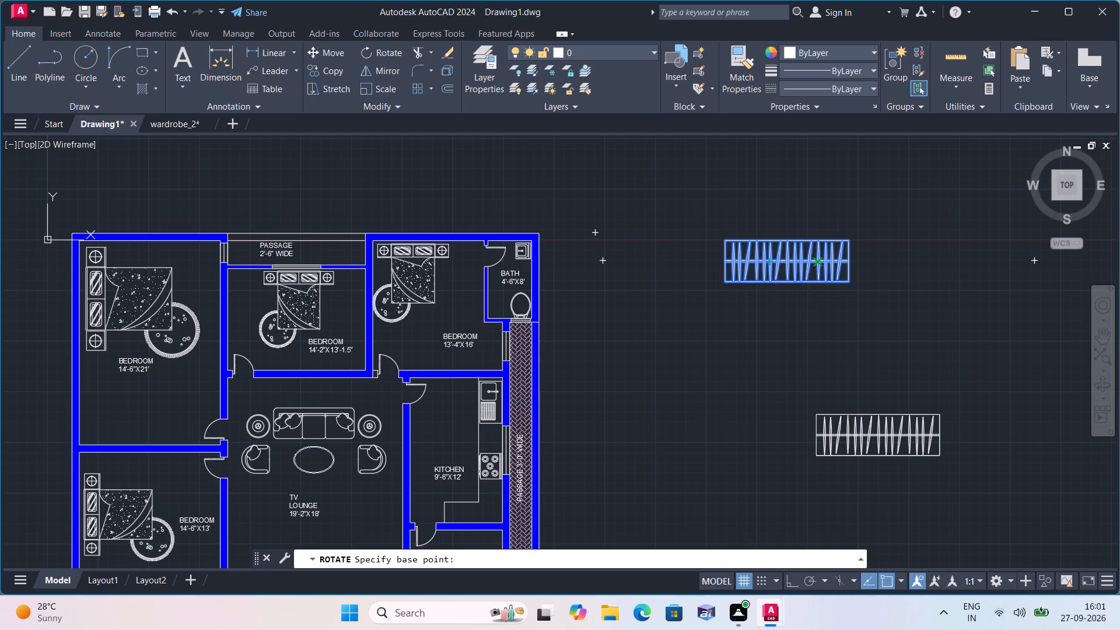
pyautogui.click(816, 267)
pyautogui.click(814, 216)
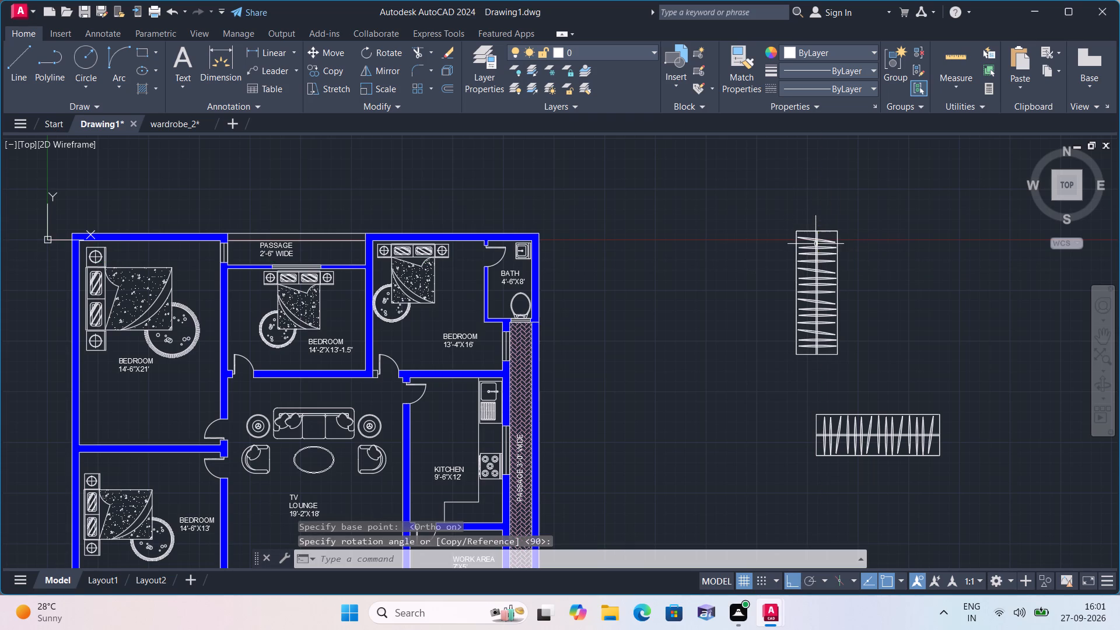
pyautogui.press('F8')
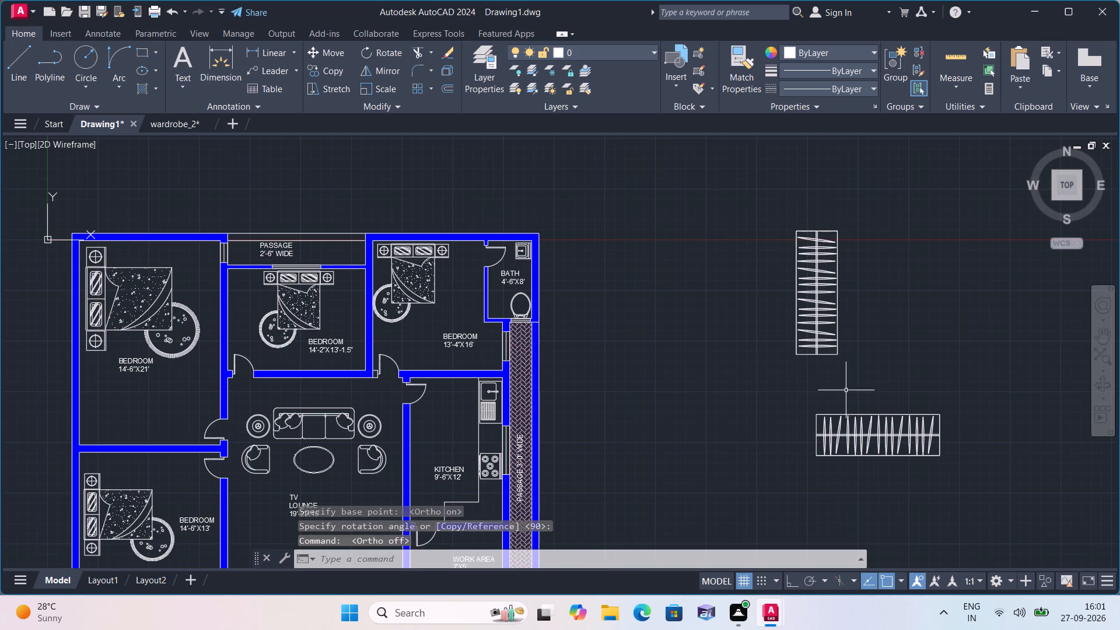
# Scale the vertical wardrobe copy down freehand, using a base point inside it.
pyautogui.moveTo(847, 387); pyautogui.dragTo(842, 363)
pyautogui.click(773, 206)
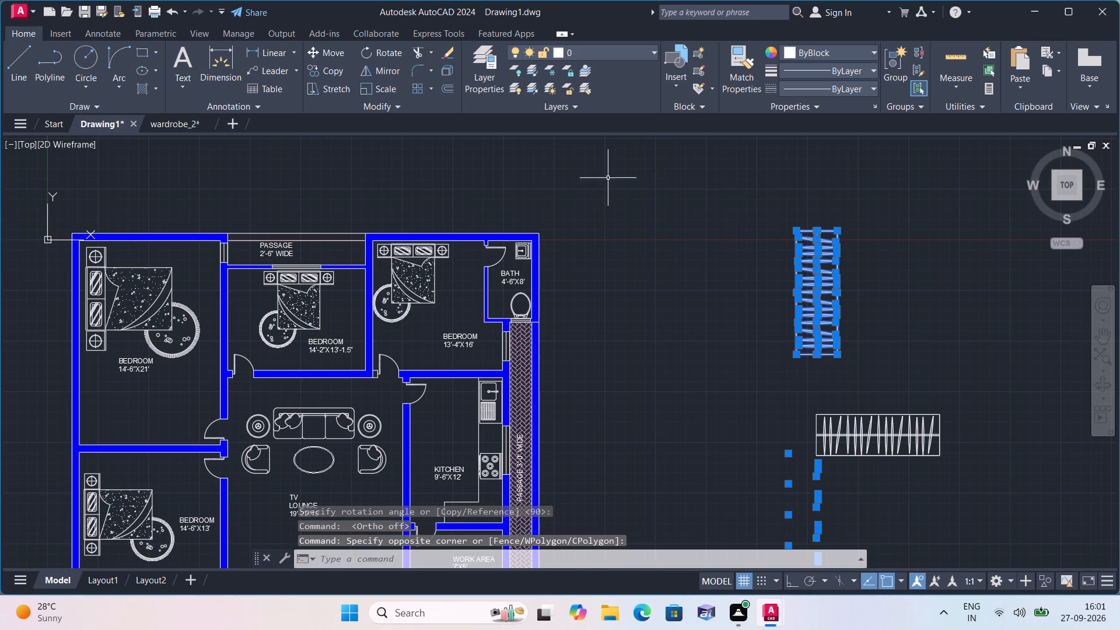
pyautogui.click(394, 87)
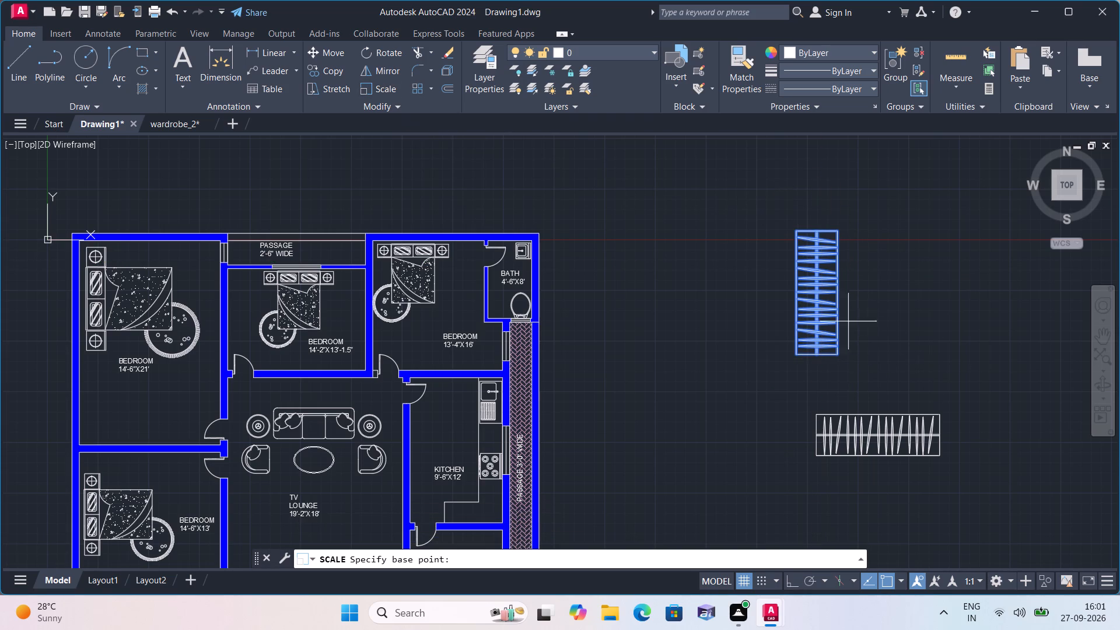
pyautogui.click(808, 288)
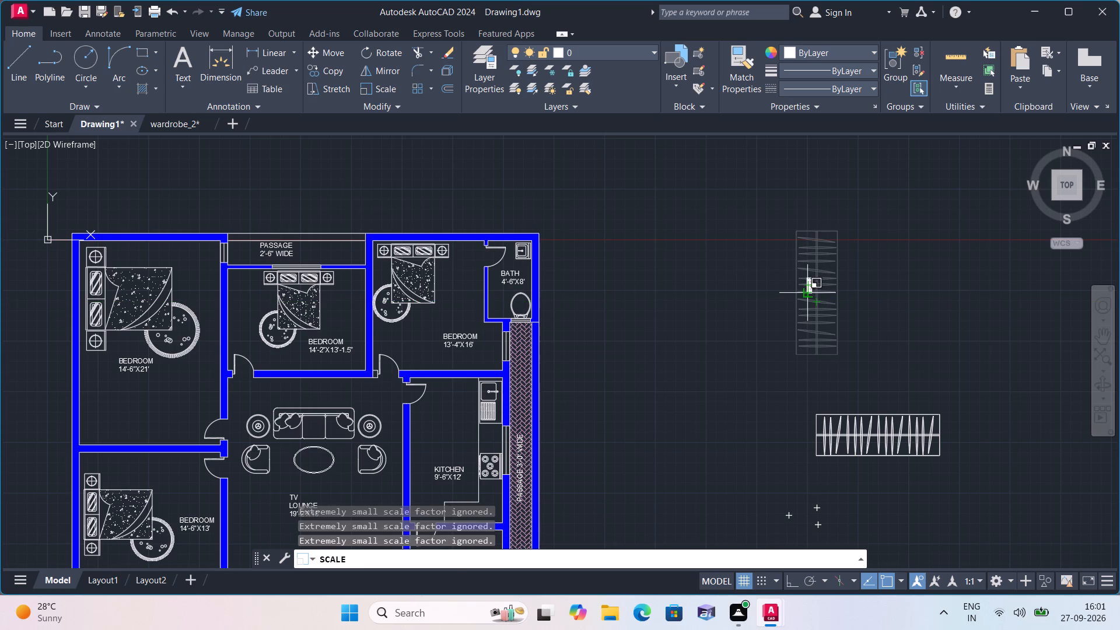
pyautogui.click(806, 293)
# Move the reduced vertical wardrobe into the DRESS 5'X5' room, between its label and the east wall.
pyautogui.moveTo(821, 318); pyautogui.dragTo(824, 289)
pyautogui.click(785, 243)
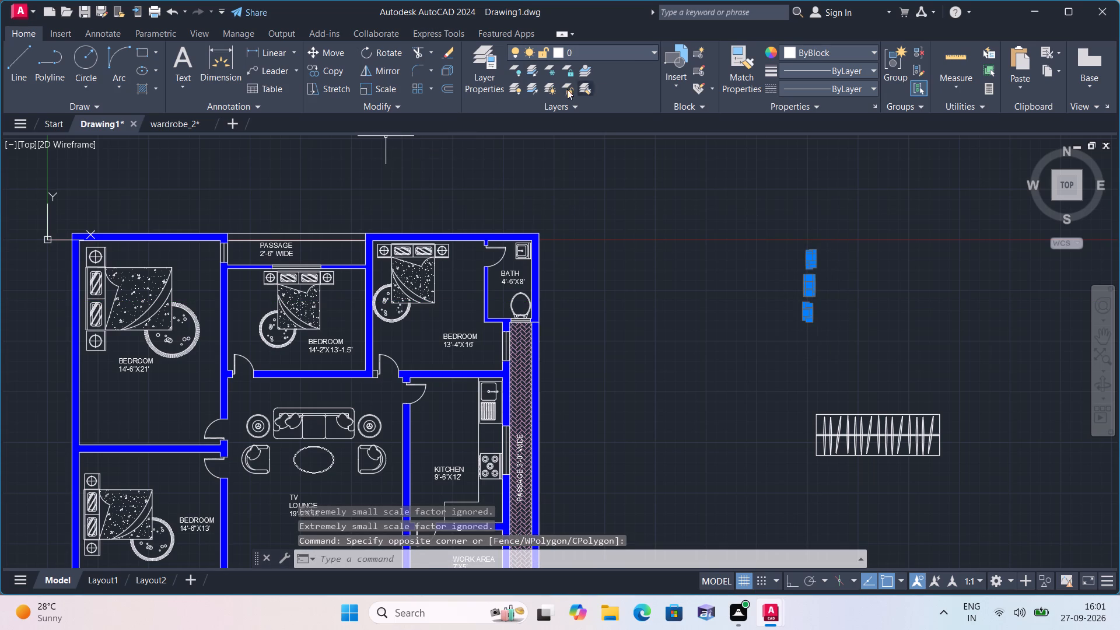
pyautogui.moveTo(320, 61); pyautogui.dragTo(387, 63)
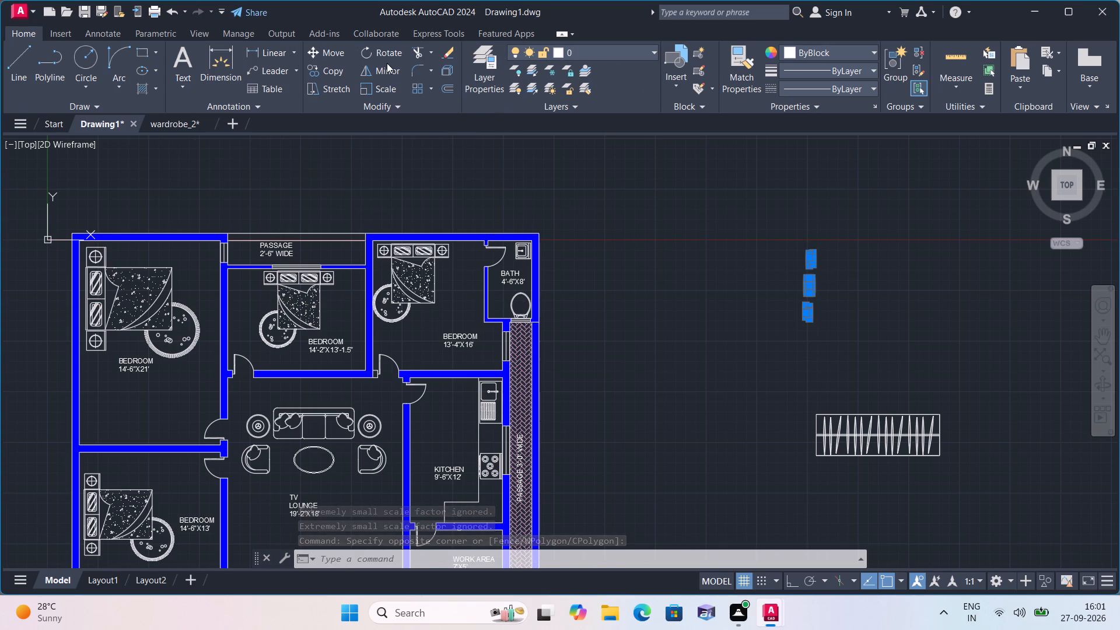
pyautogui.scroll(3, 774, 264)
pyautogui.scroll(-3, 272, 73)
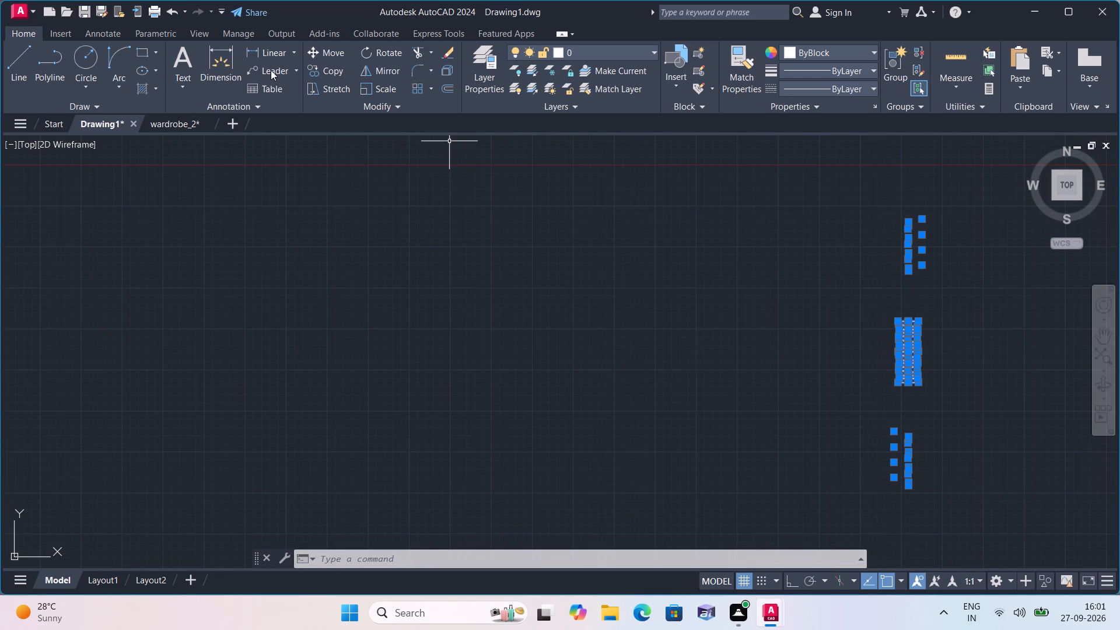
pyautogui.scroll(-1, 317, 76)
pyautogui.click(325, 50)
pyautogui.scroll(-3, 395, 82)
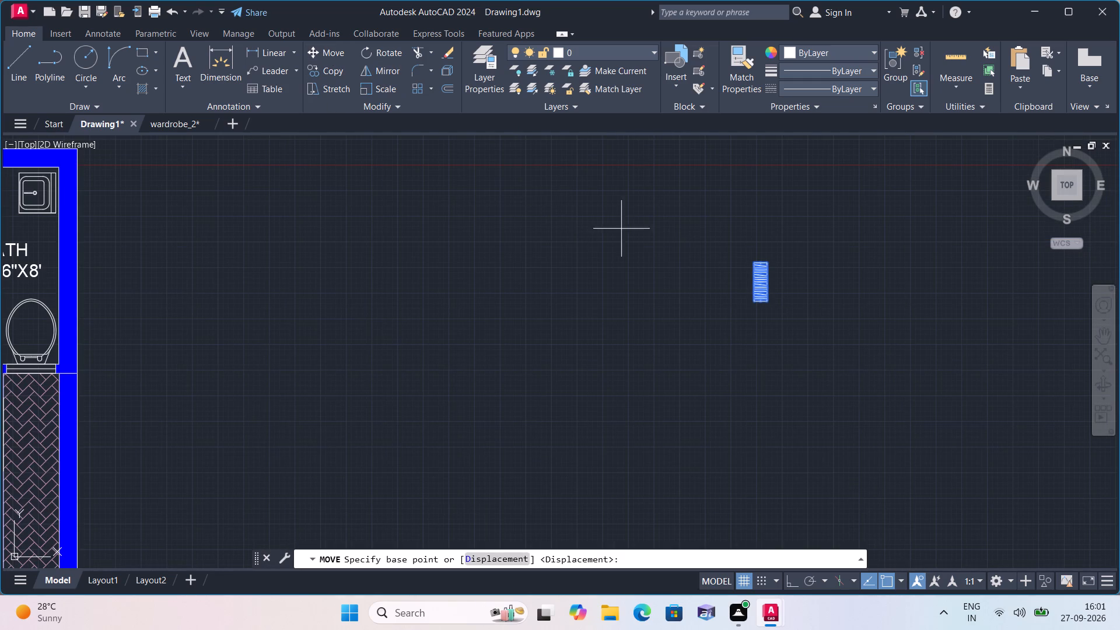
pyautogui.click(770, 258)
pyautogui.scroll(-2, 747, 332)
pyautogui.moveTo(666, 364); pyautogui.dragTo(705, 225, button='middle')
pyautogui.scroll(-2, 750, 181)
pyautogui.scroll(3, 481, 315)
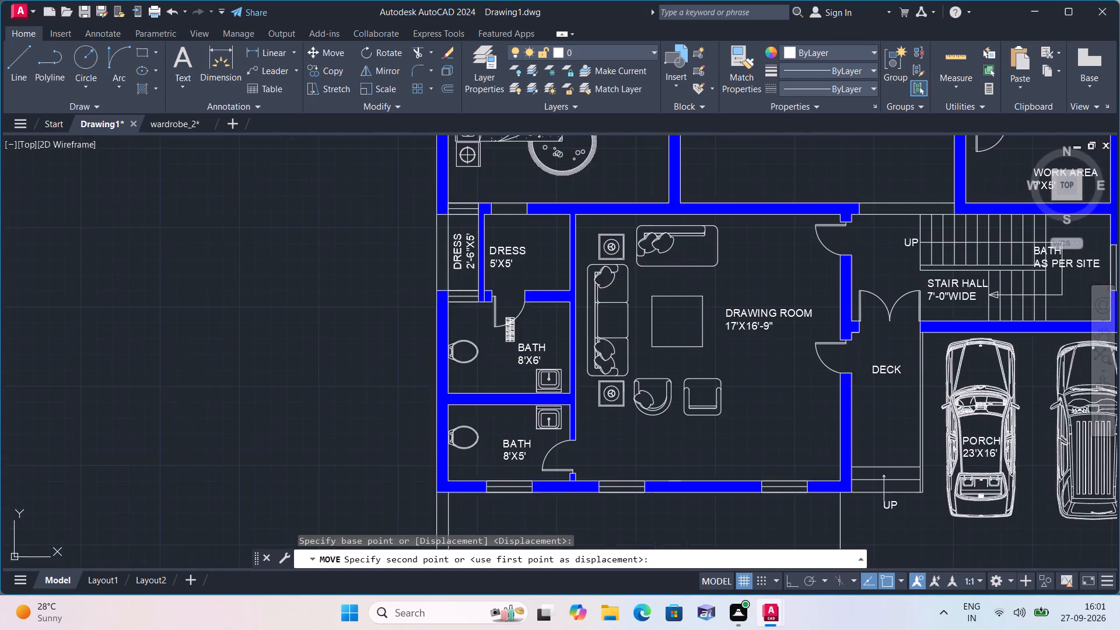
pyautogui.scroll(1, 510, 314)
pyautogui.scroll(1, 563, 194)
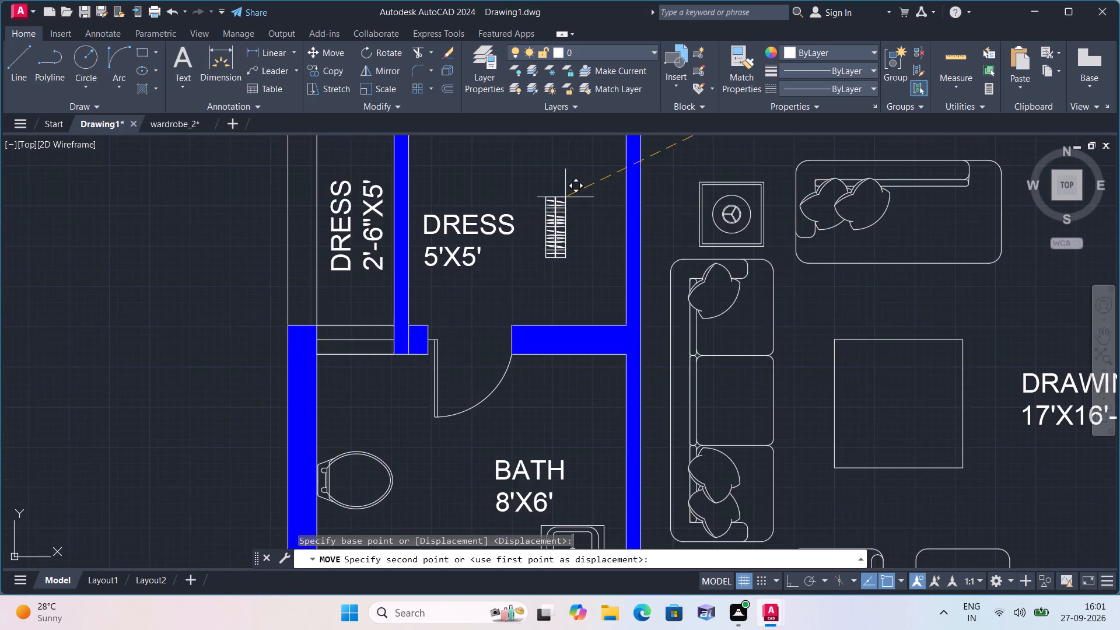
pyautogui.scroll(1, 570, 205)
pyautogui.click(604, 203)
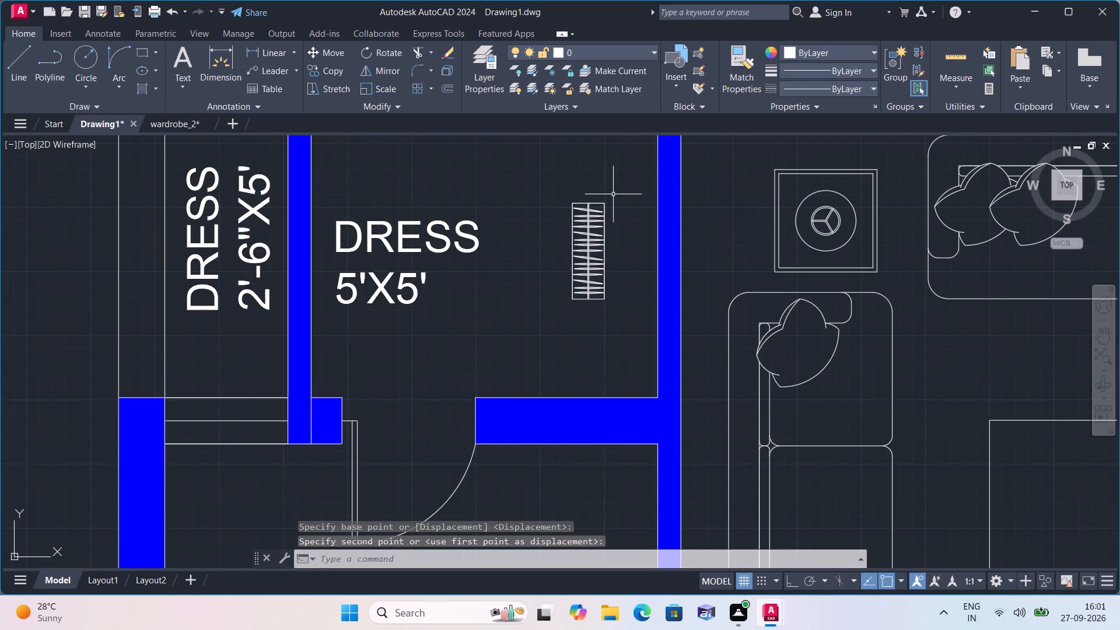
# Scale the wardrobe in the DRESS 5'X5' room up freehand from a base point on its west edge.
pyautogui.click(605, 331)
pyautogui.click(559, 185)
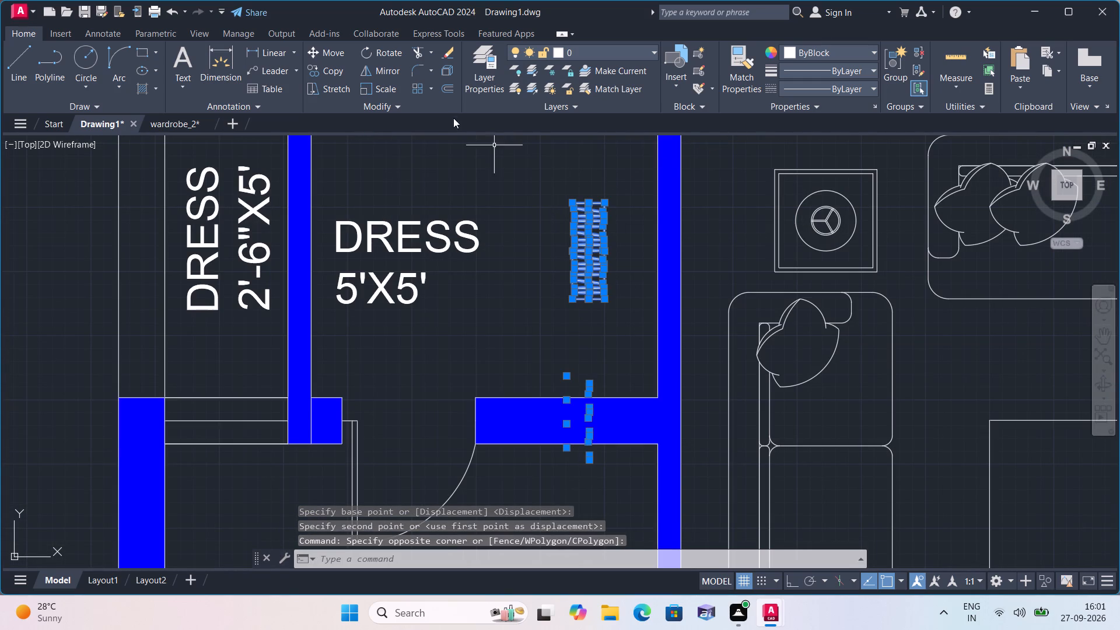
pyautogui.click(383, 93)
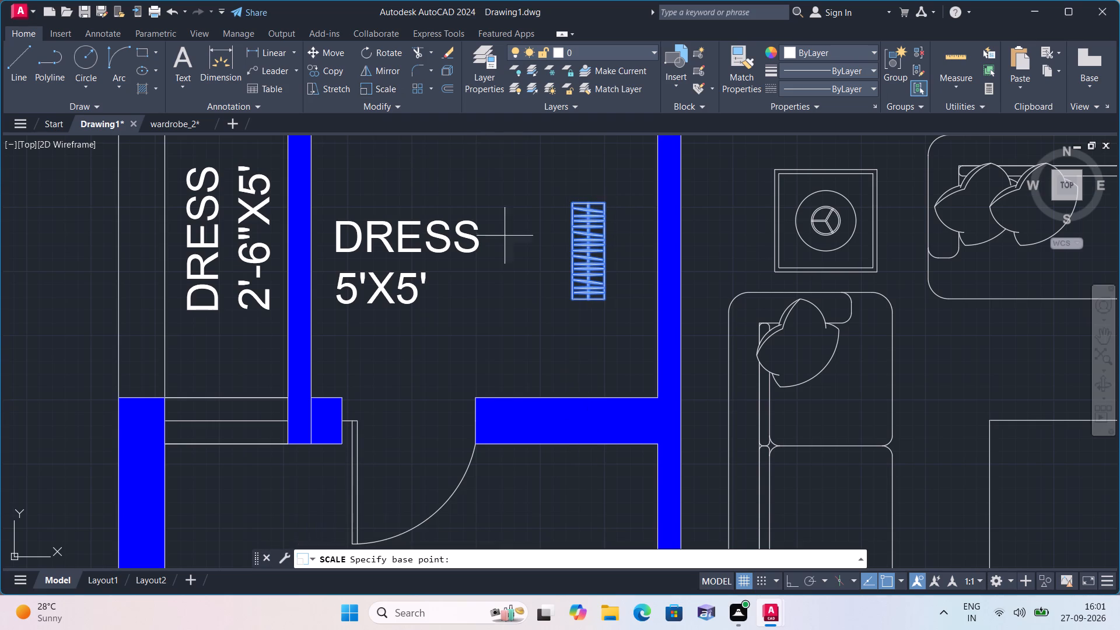
pyautogui.click(573, 225)
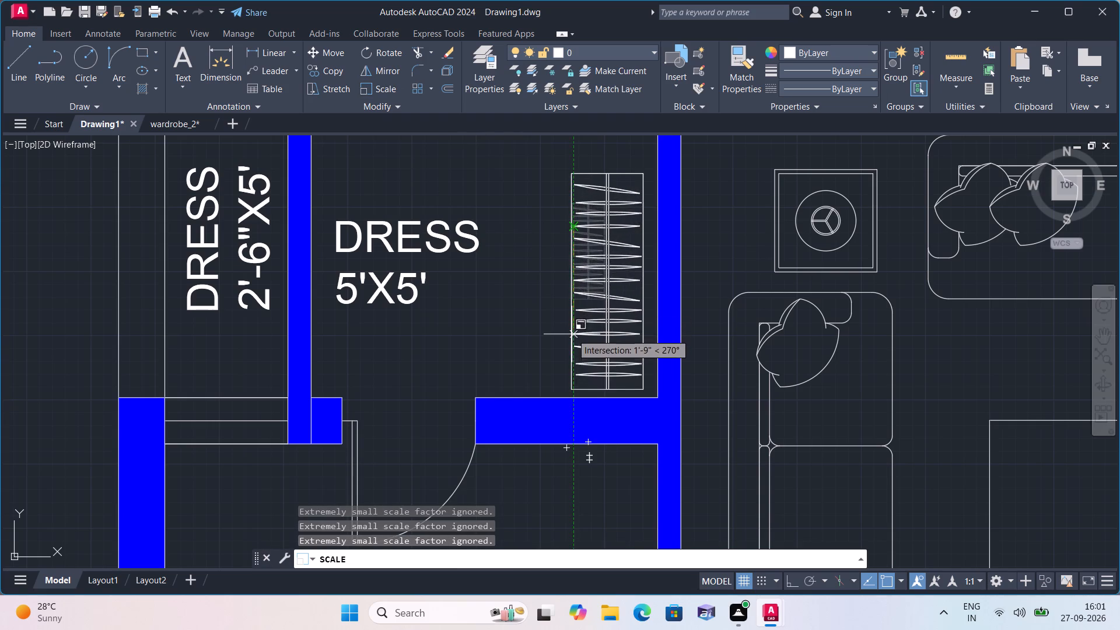
pyautogui.scroll(-1, 570, 331)
pyautogui.click(562, 326)
# Move the enlarged wardrobe north-west within the dress room, close to the DRESS 5'X5' label.
pyautogui.scroll(1, 613, 335)
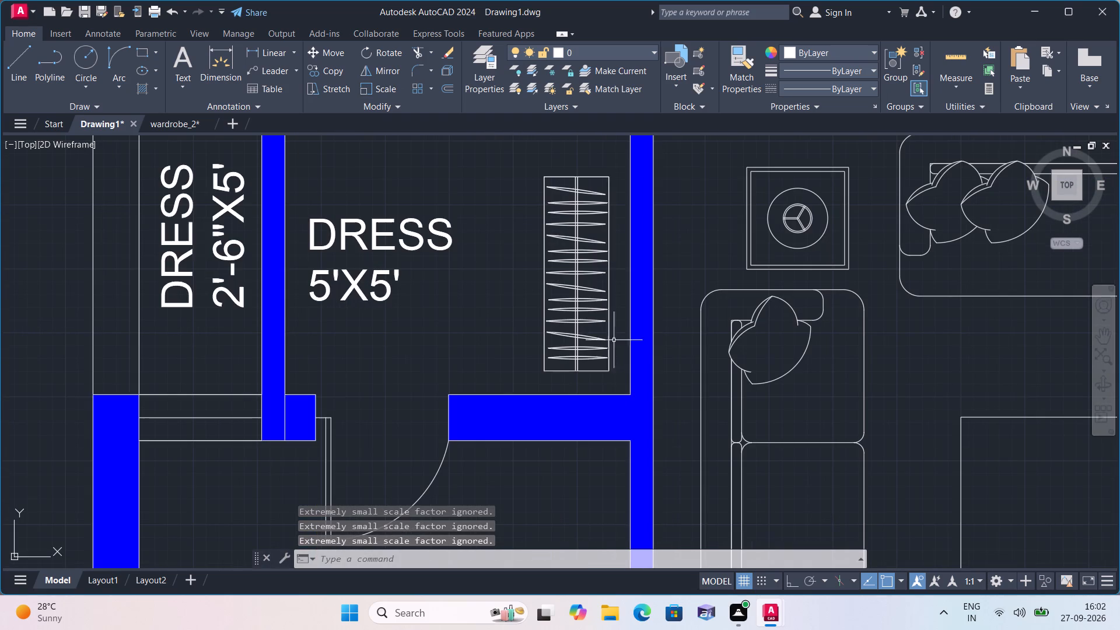
pyautogui.click(618, 379)
pyautogui.click(523, 169)
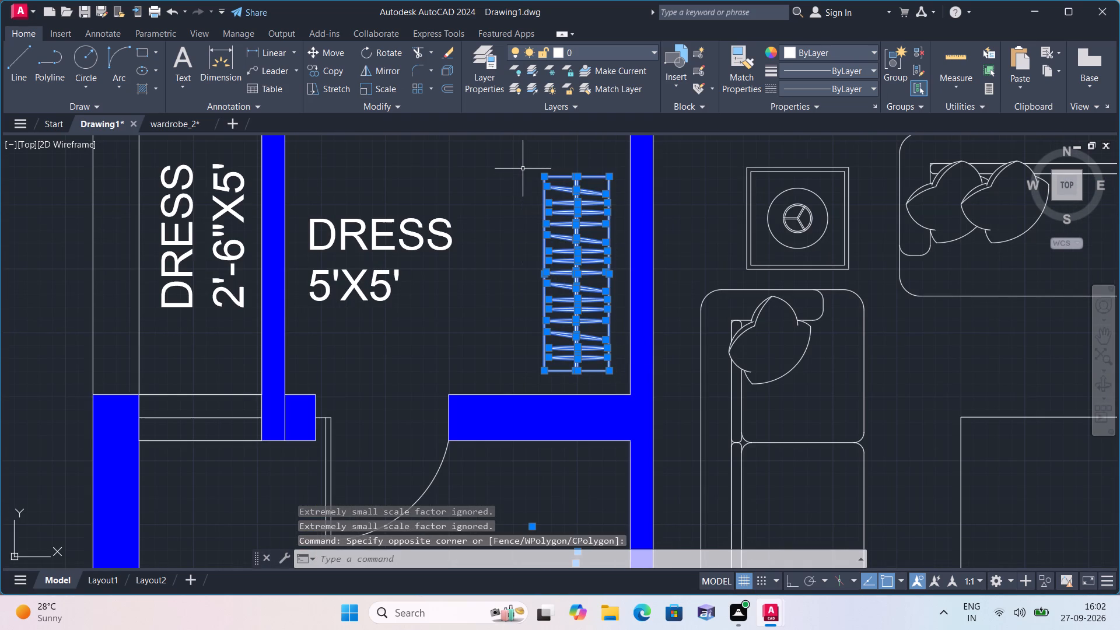
pyautogui.click(325, 51)
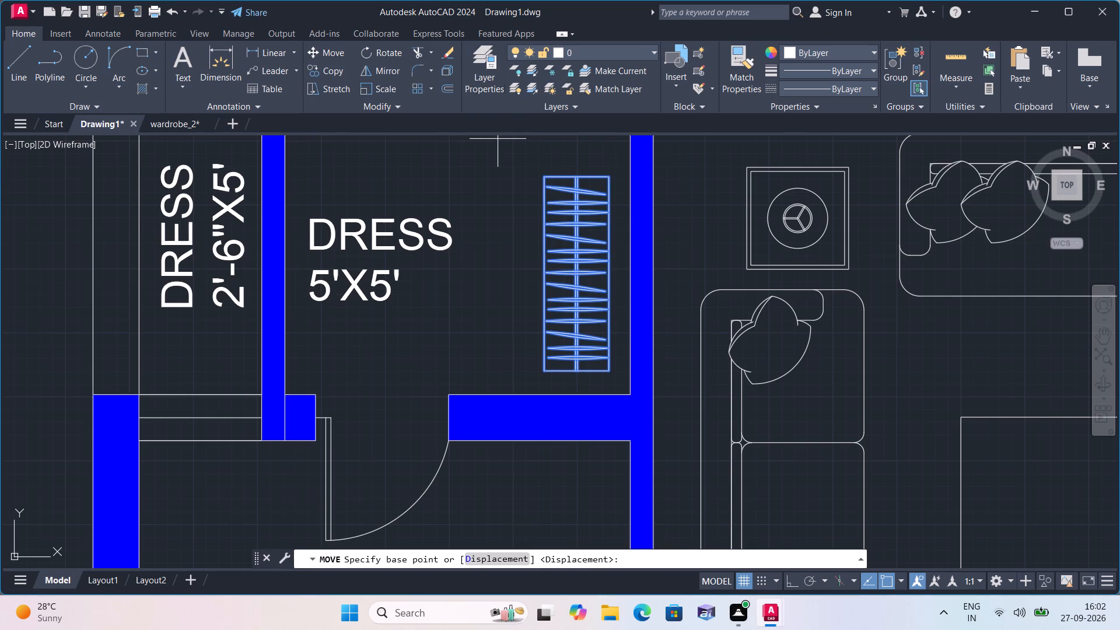
pyautogui.click(571, 205)
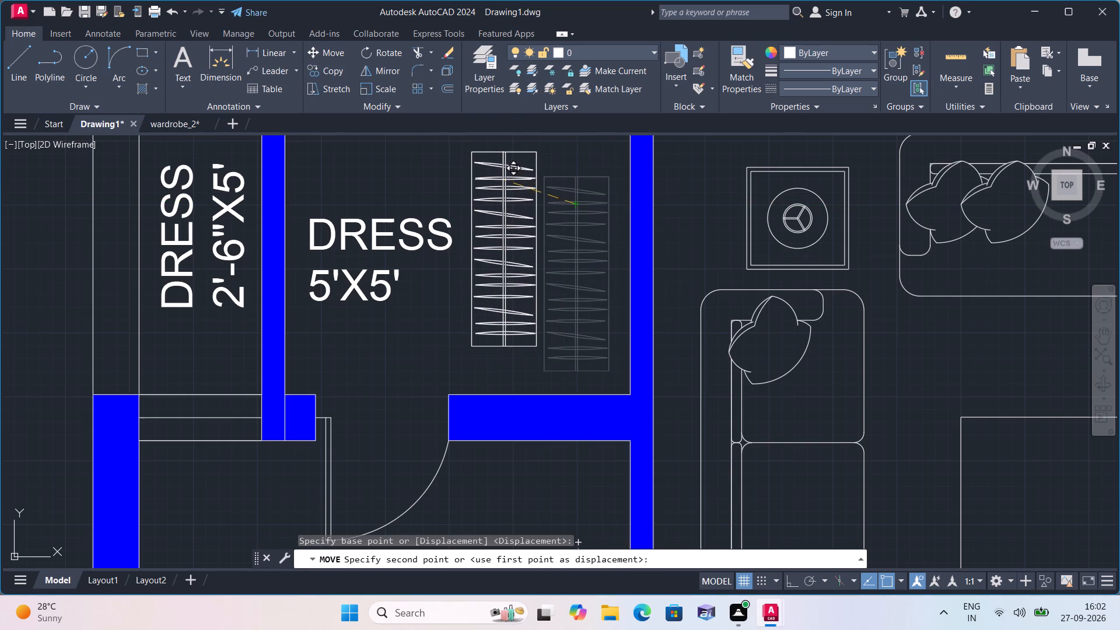
pyautogui.click(503, 180)
# Move the wardrobe slightly north within the dress room.
pyautogui.scroll(-1, 524, 206)
pyautogui.moveTo(516, 229); pyautogui.dragTo(530, 271, button='middle')
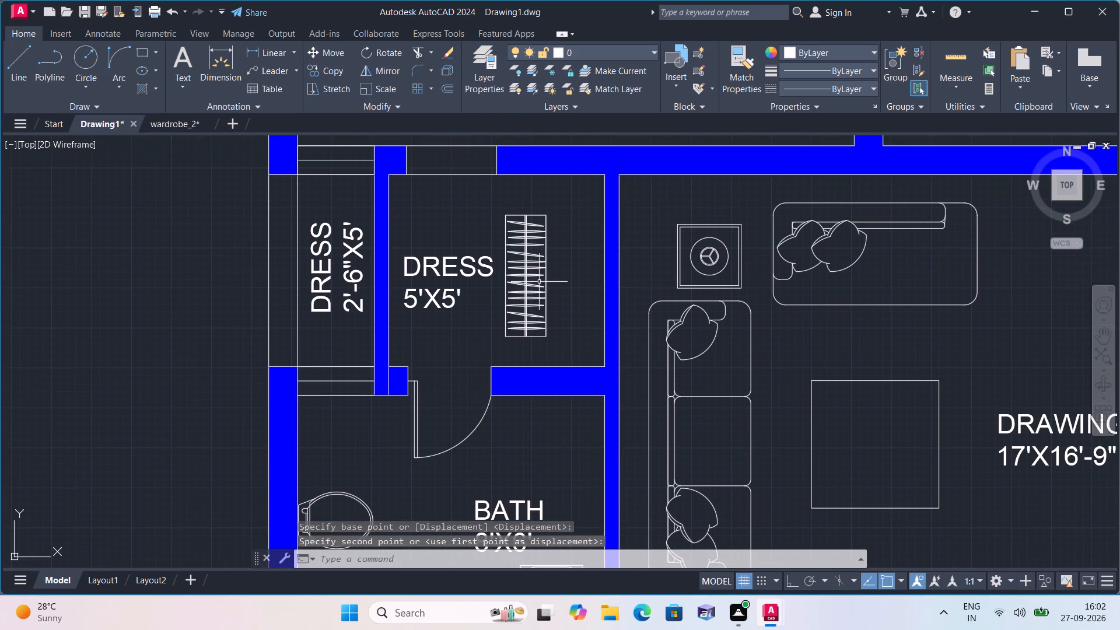
pyautogui.click(566, 342)
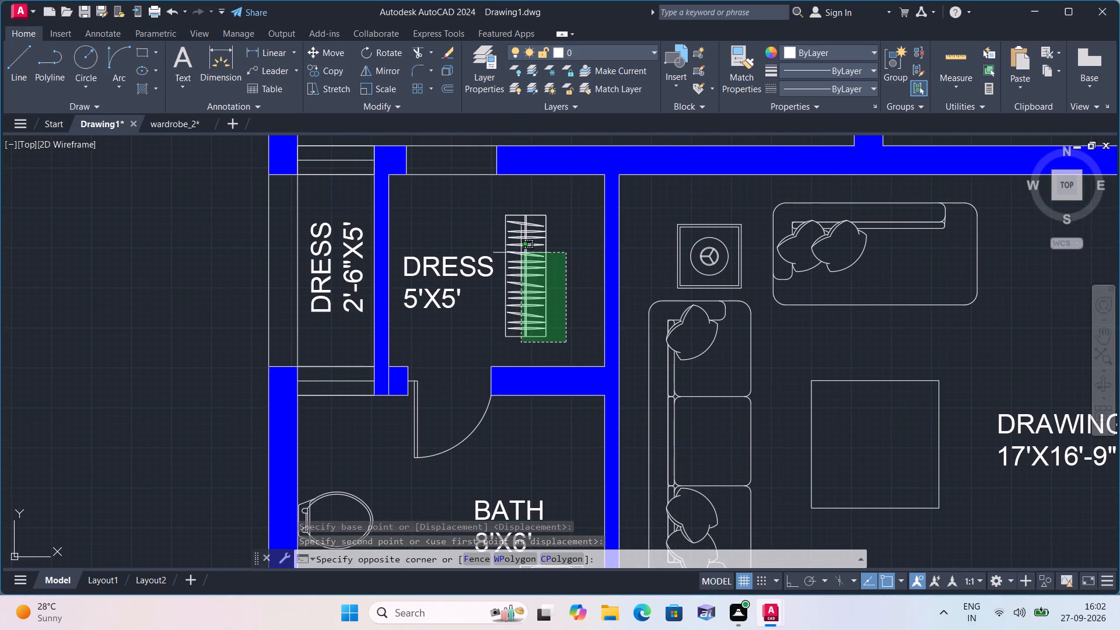
pyautogui.click(498, 201)
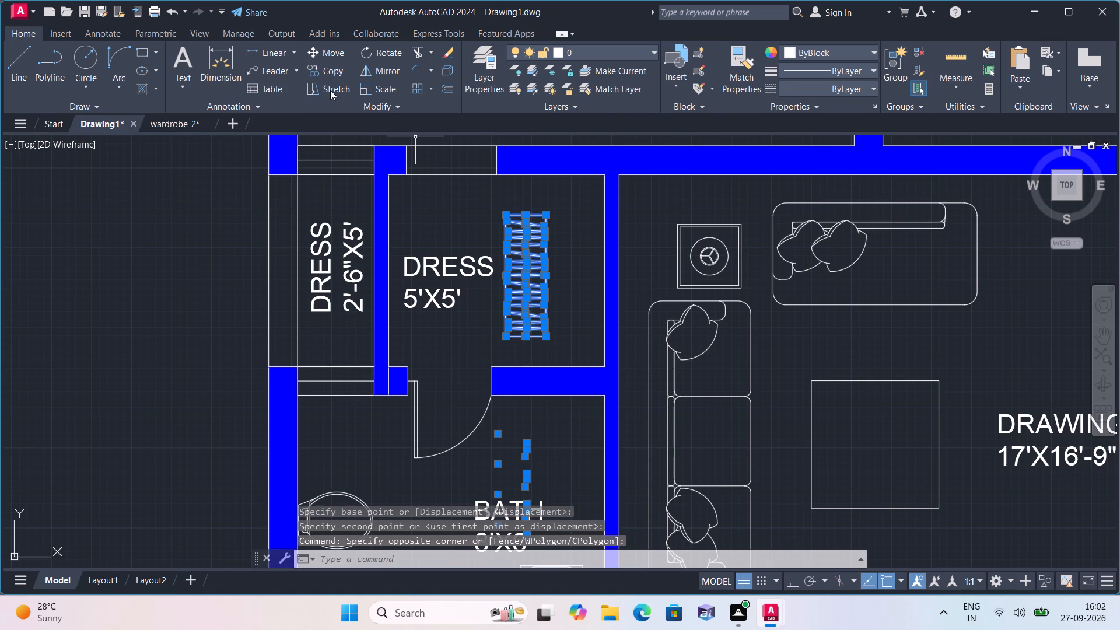
pyautogui.click(332, 51)
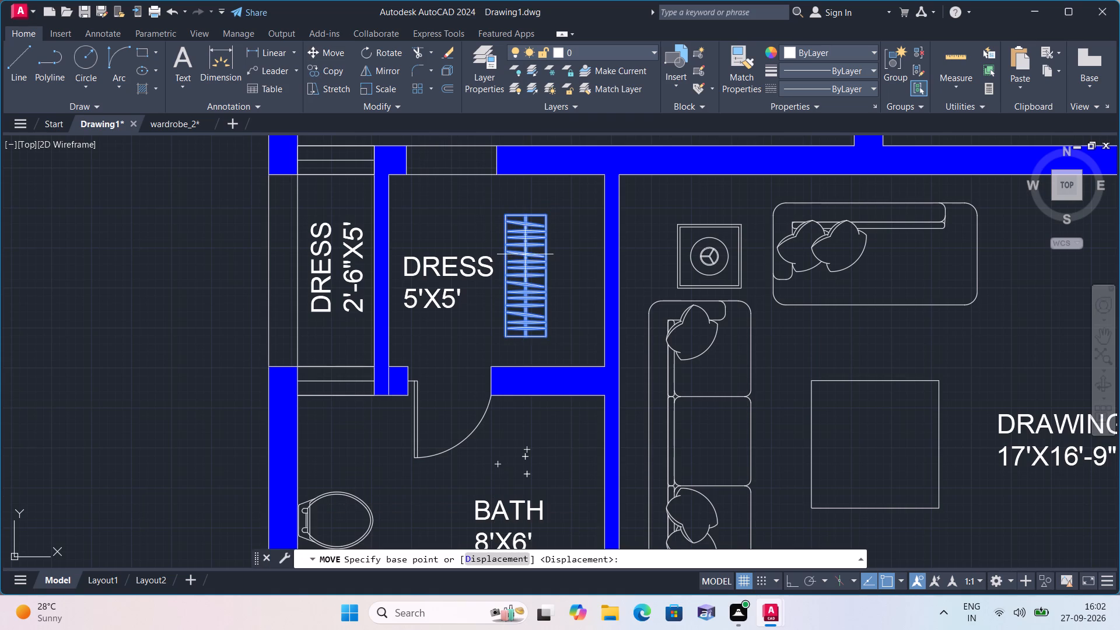
pyautogui.click(523, 253)
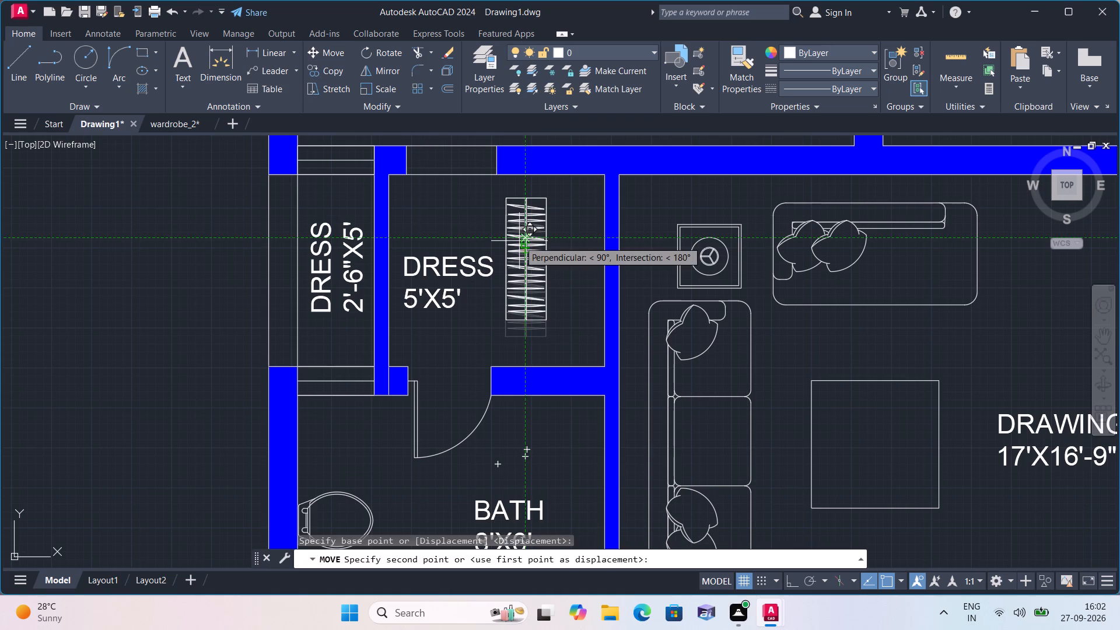
pyautogui.click(521, 248)
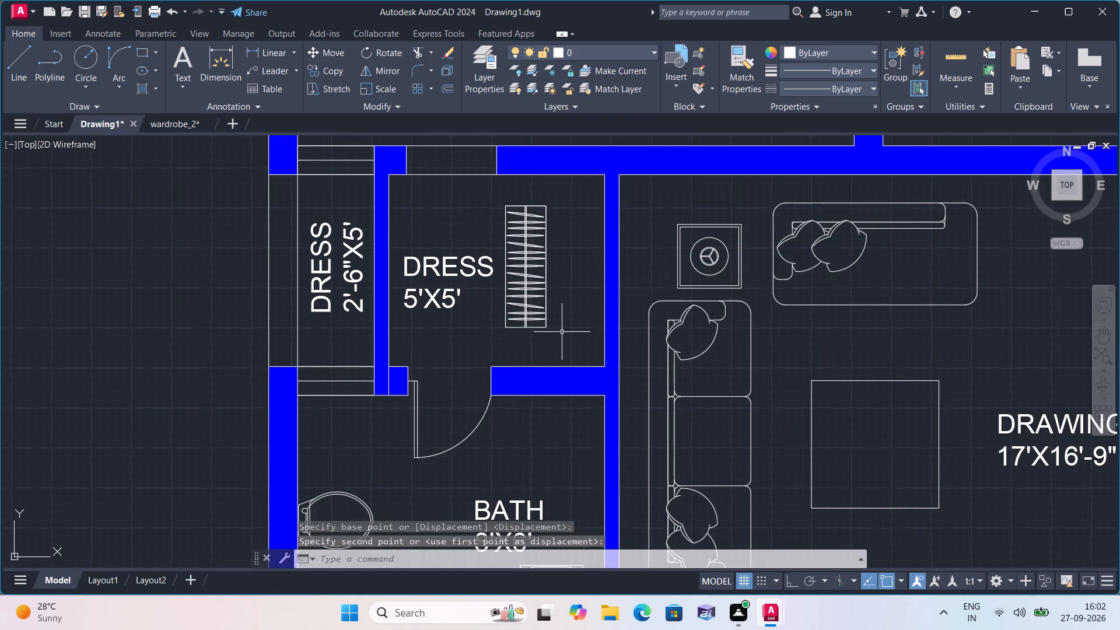
# Enlarge the dress room wardrobe freehand to roughly the room's depth, using a base point on its centre line.
pyautogui.click(561, 334)
pyautogui.click(498, 195)
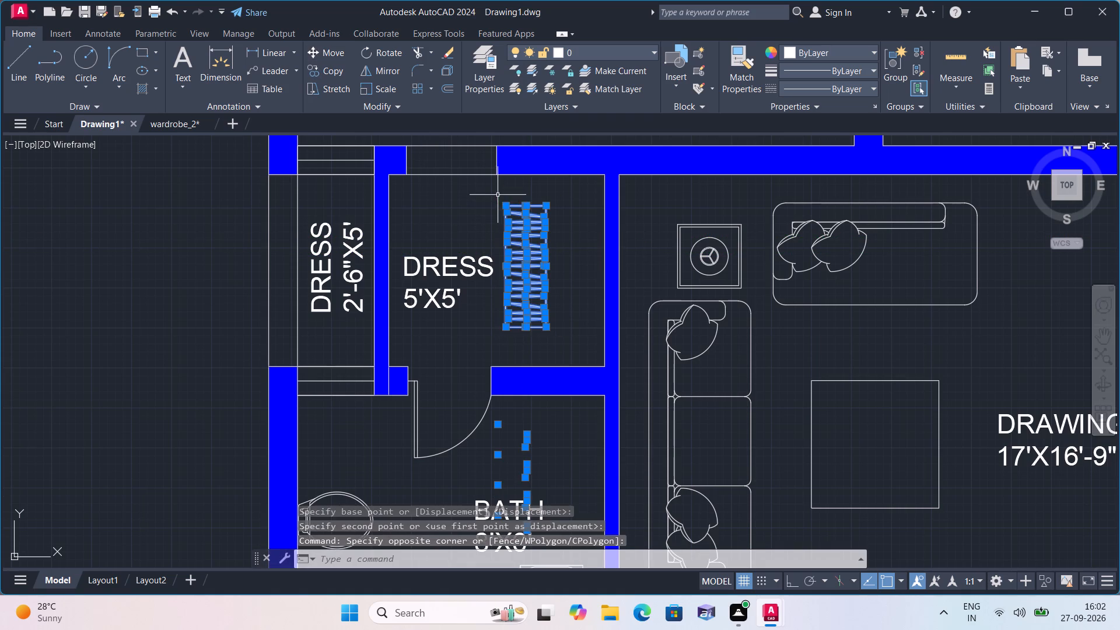
pyautogui.click(385, 89)
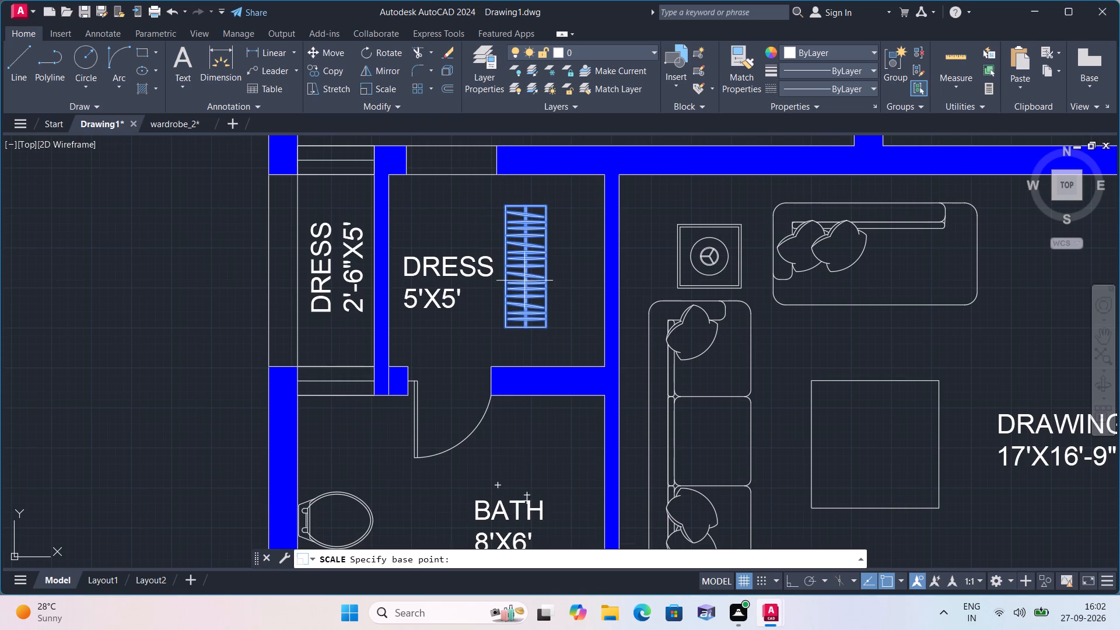
pyautogui.click(518, 228)
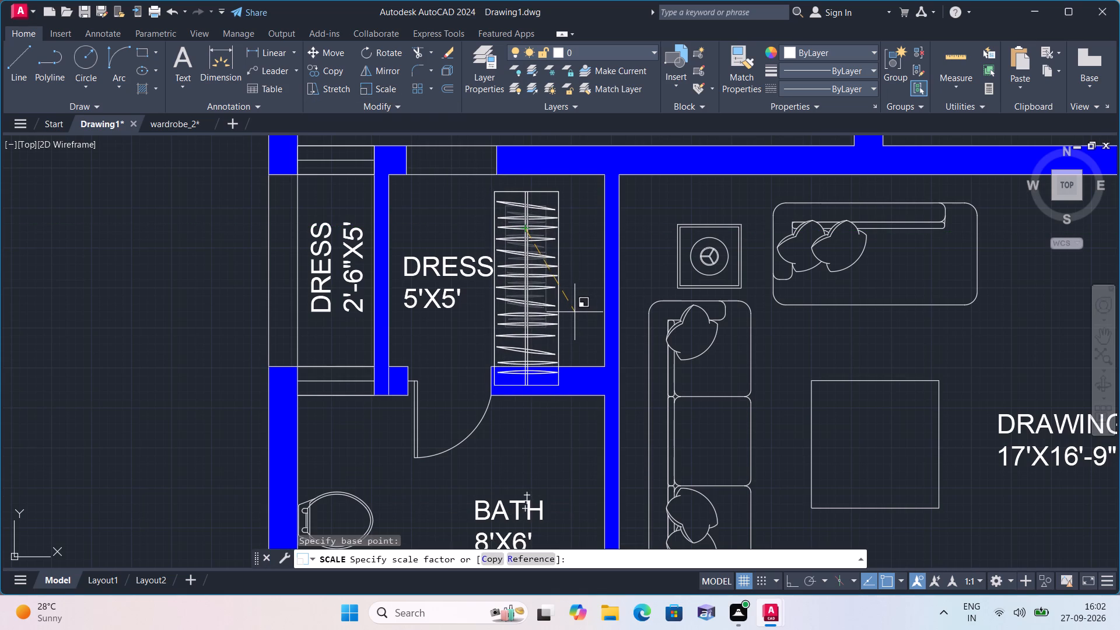
pyautogui.click(573, 306)
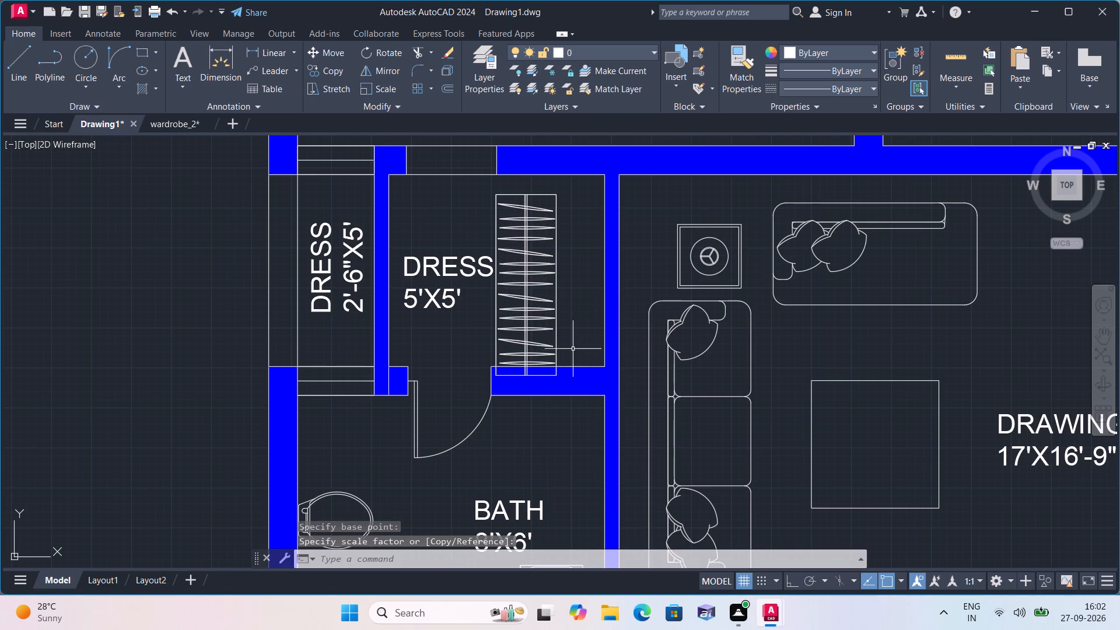
# Move the complete wardrobe in the DRESS 5'X5' room to the room's north-east corner, just inside the walls.
pyautogui.click(573, 353)
pyautogui.click(494, 262)
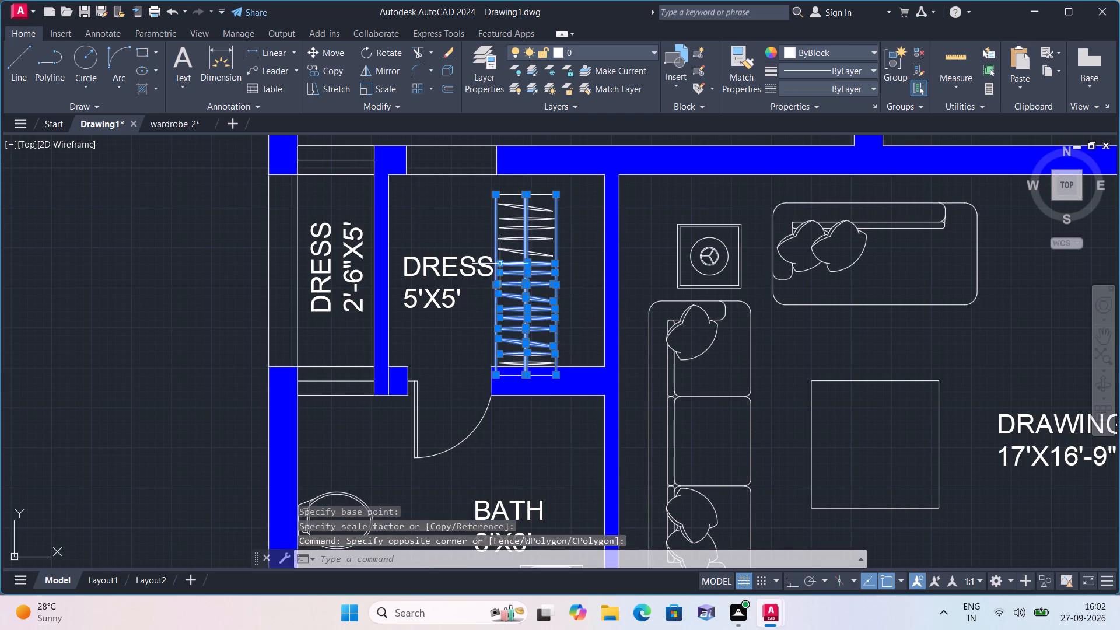
pyautogui.scroll(1, 562, 267)
pyautogui.moveTo(573, 260); pyautogui.dragTo(571, 248)
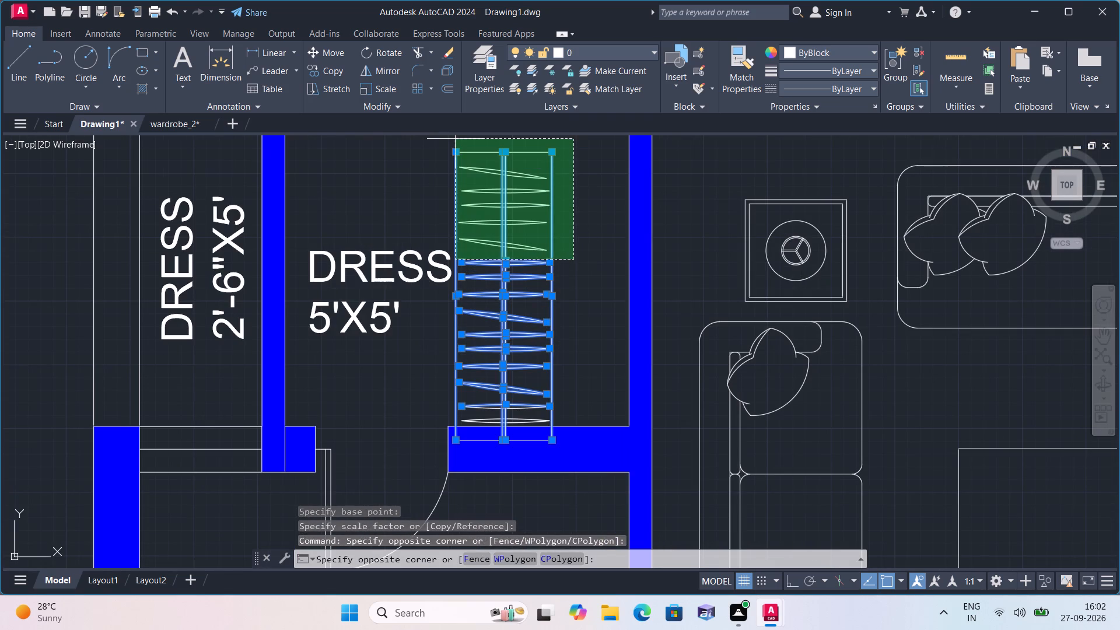
pyautogui.click(457, 145)
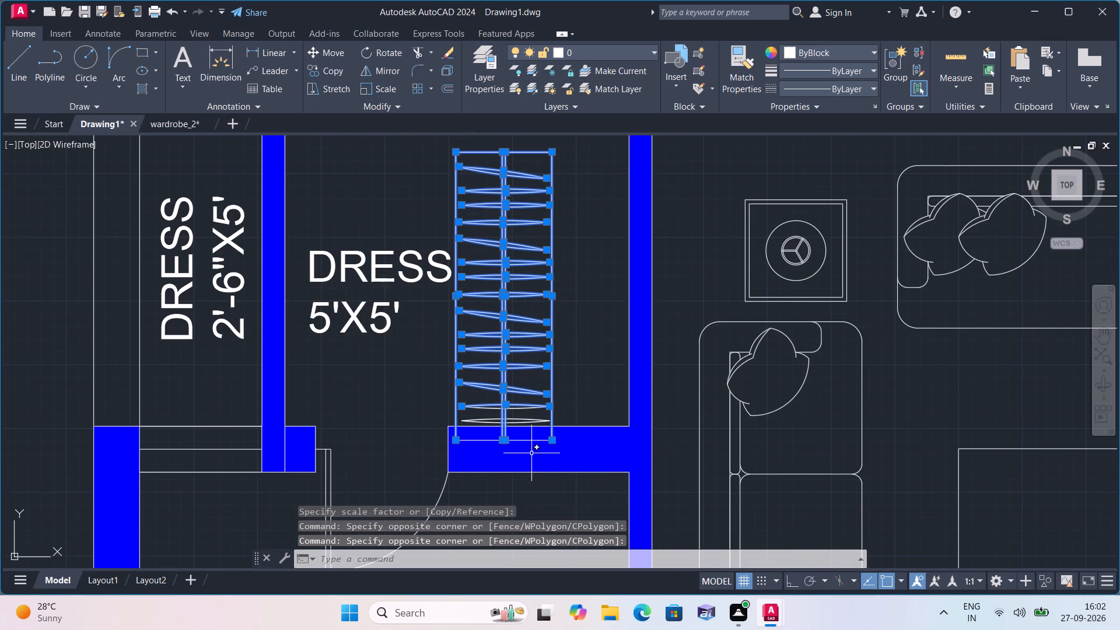
pyautogui.scroll(2, 531, 448)
pyautogui.click(528, 433)
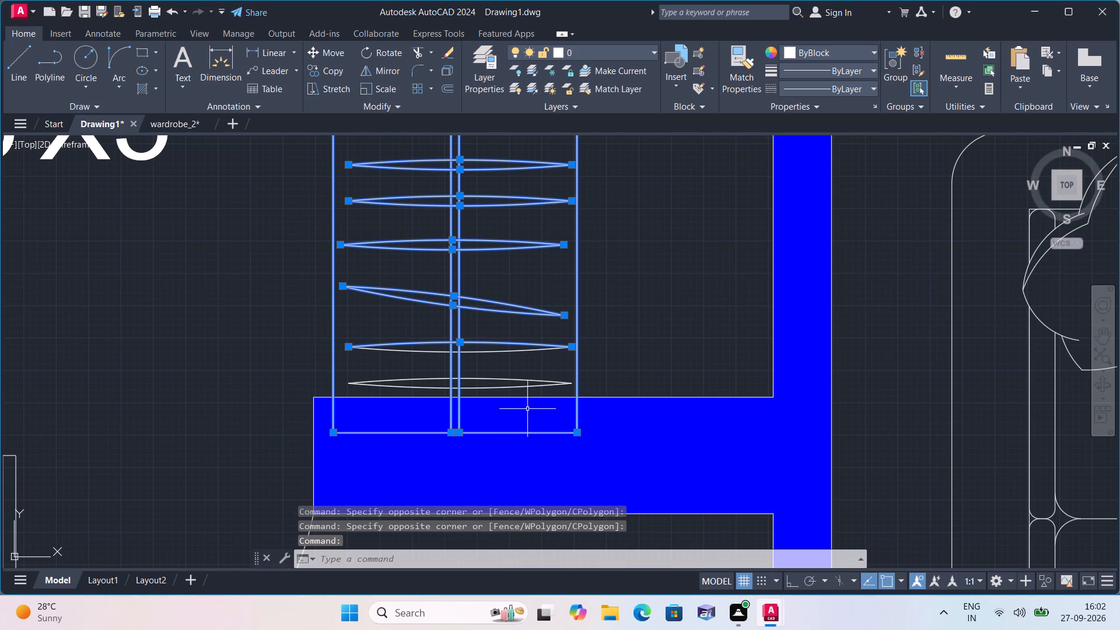
pyautogui.click(577, 392)
pyautogui.moveTo(617, 391); pyautogui.dragTo(605, 376)
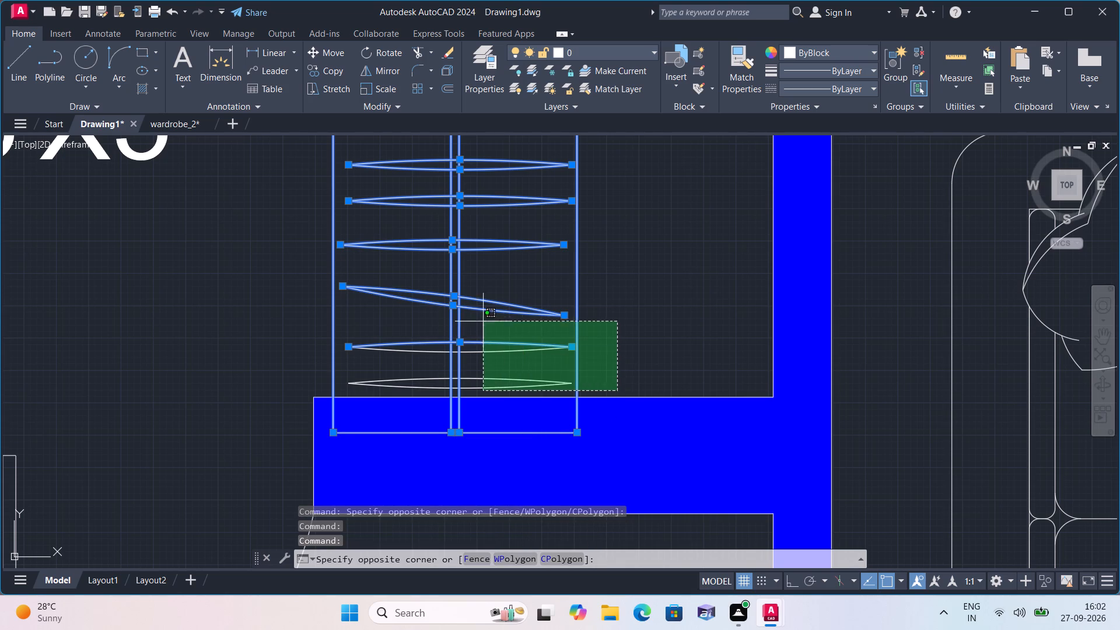
pyautogui.click(344, 271)
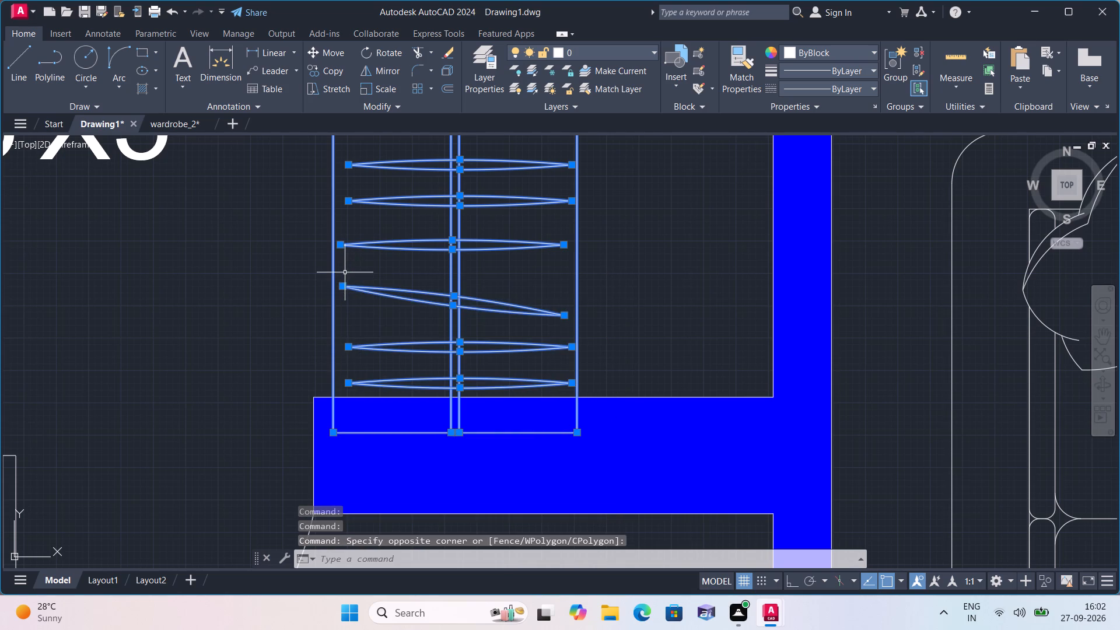
pyautogui.scroll(-2, 345, 272)
pyautogui.click(332, 50)
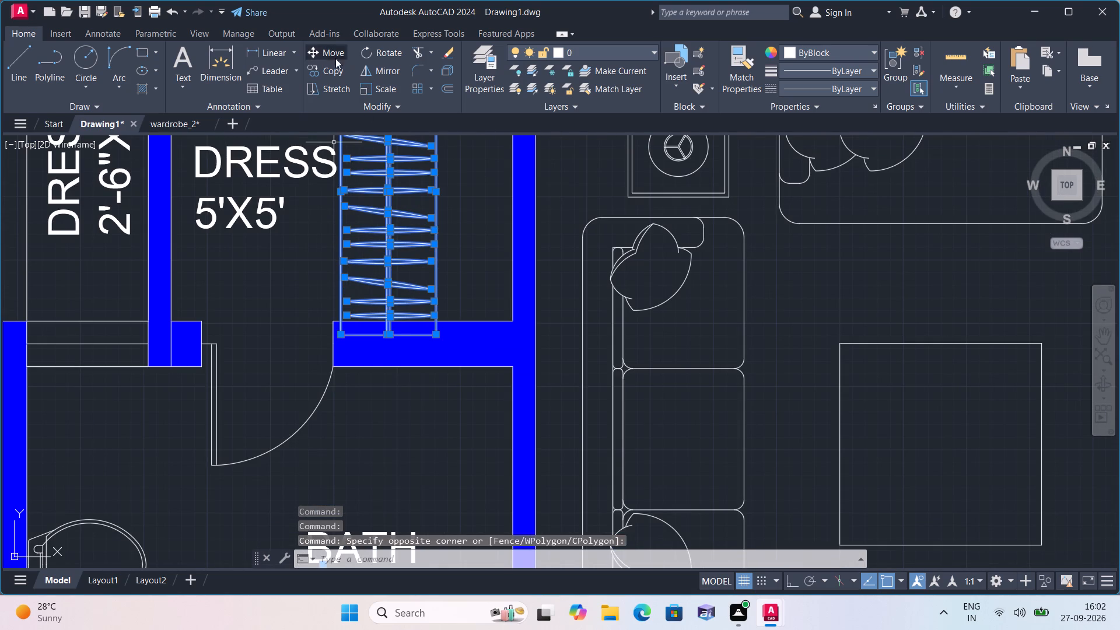
pyautogui.moveTo(428, 244); pyautogui.dragTo(488, 412, button='middle')
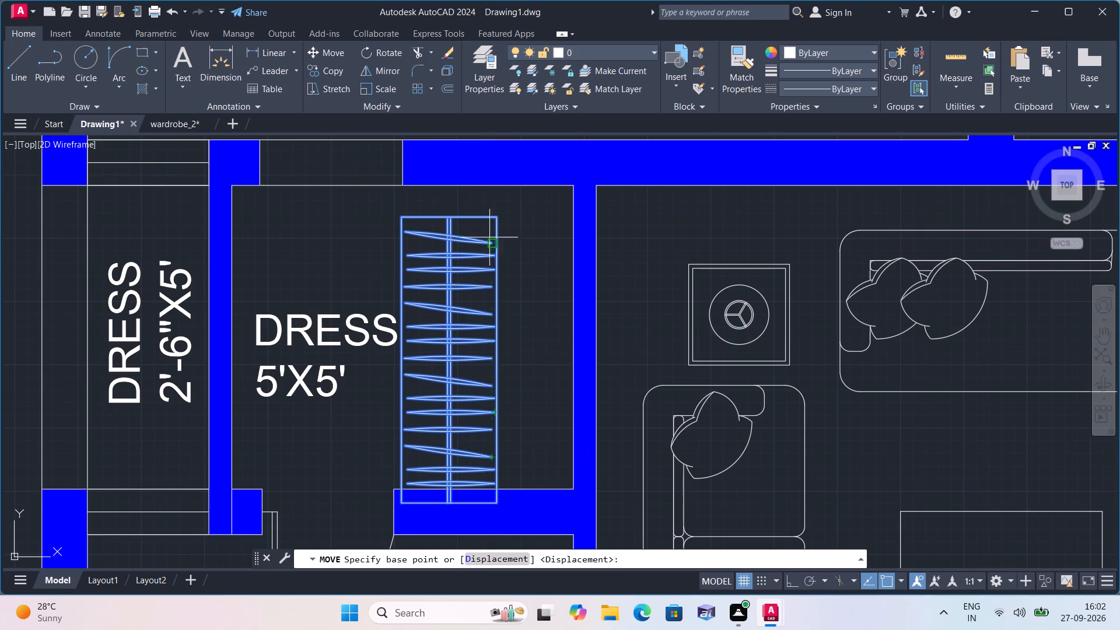
pyautogui.click(495, 219)
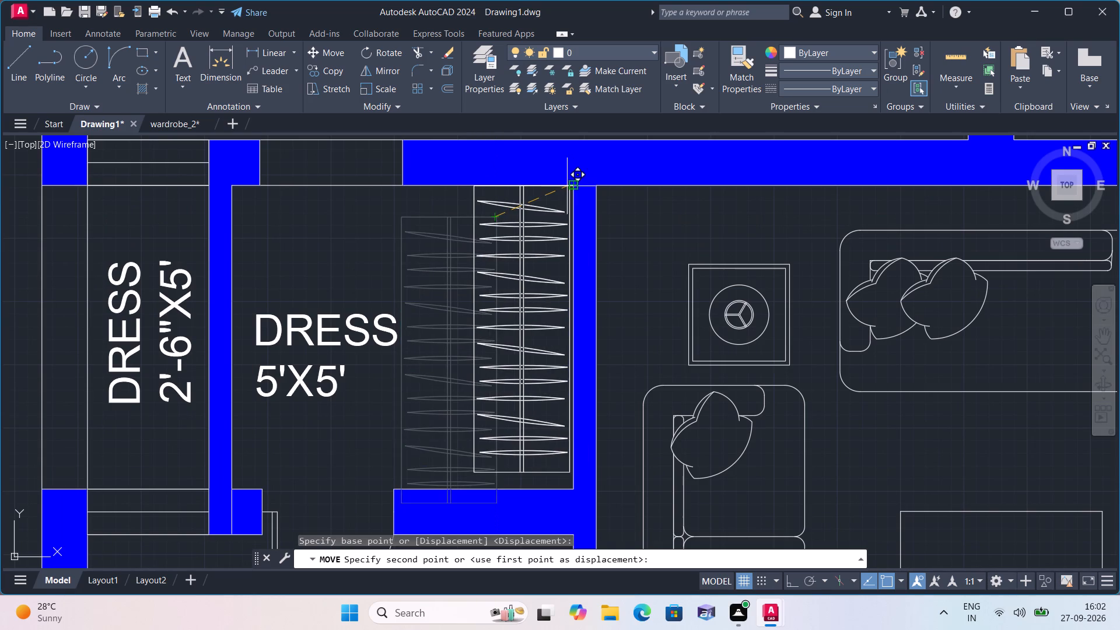
pyautogui.scroll(1, 567, 192)
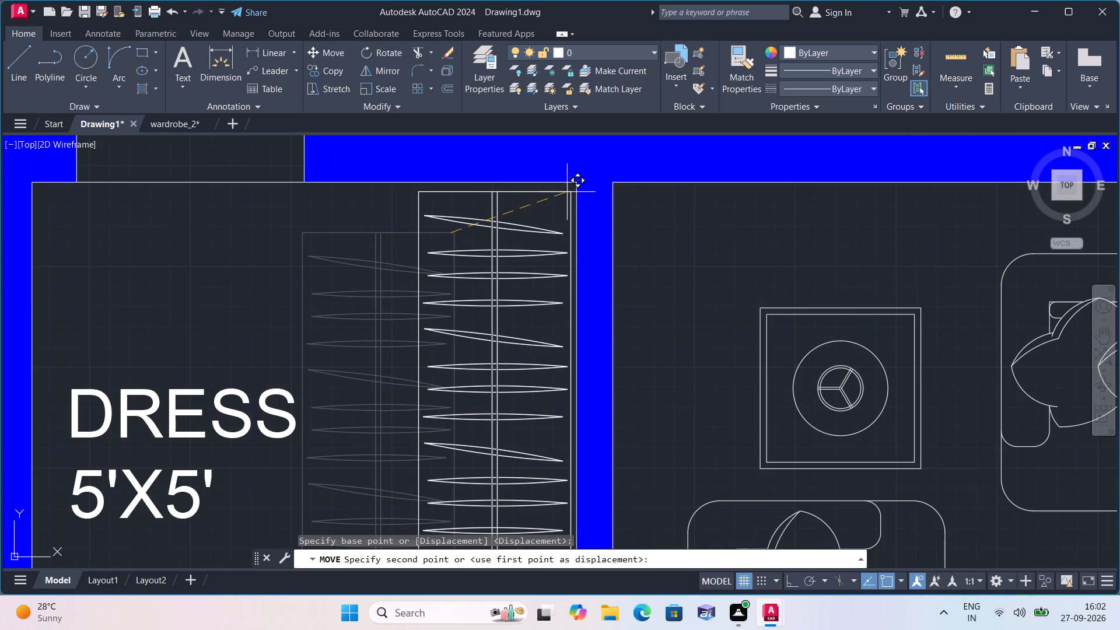
pyautogui.click(567, 192)
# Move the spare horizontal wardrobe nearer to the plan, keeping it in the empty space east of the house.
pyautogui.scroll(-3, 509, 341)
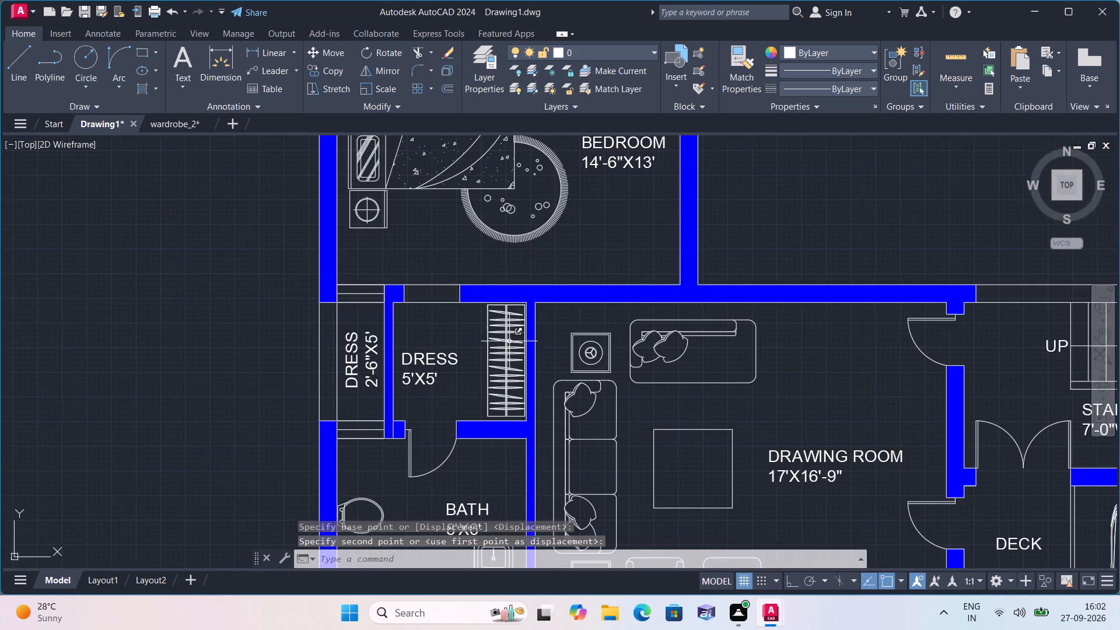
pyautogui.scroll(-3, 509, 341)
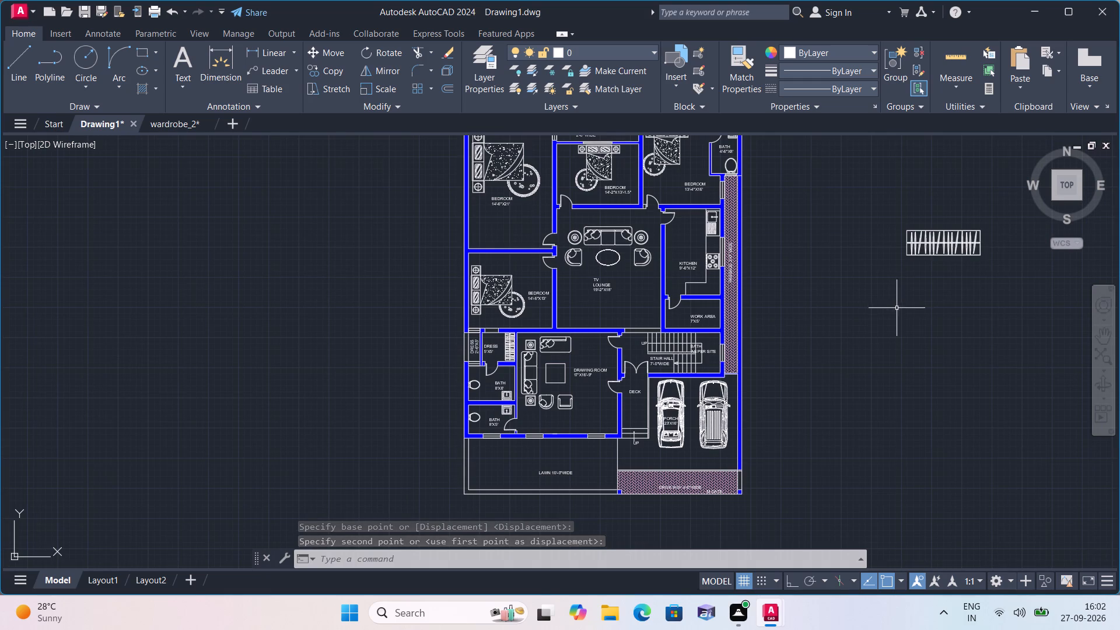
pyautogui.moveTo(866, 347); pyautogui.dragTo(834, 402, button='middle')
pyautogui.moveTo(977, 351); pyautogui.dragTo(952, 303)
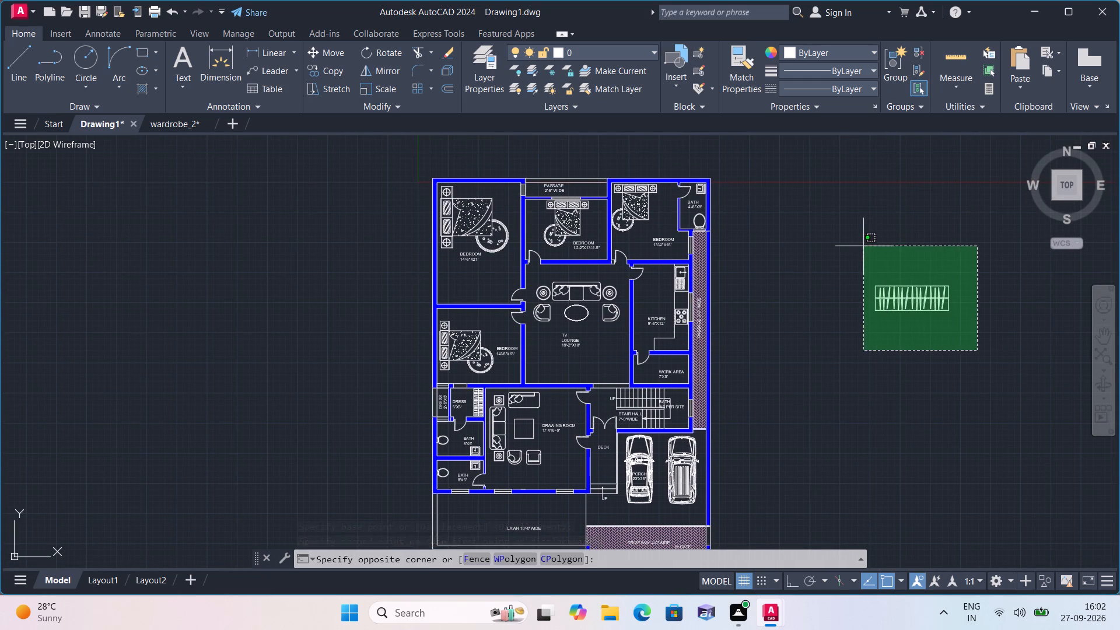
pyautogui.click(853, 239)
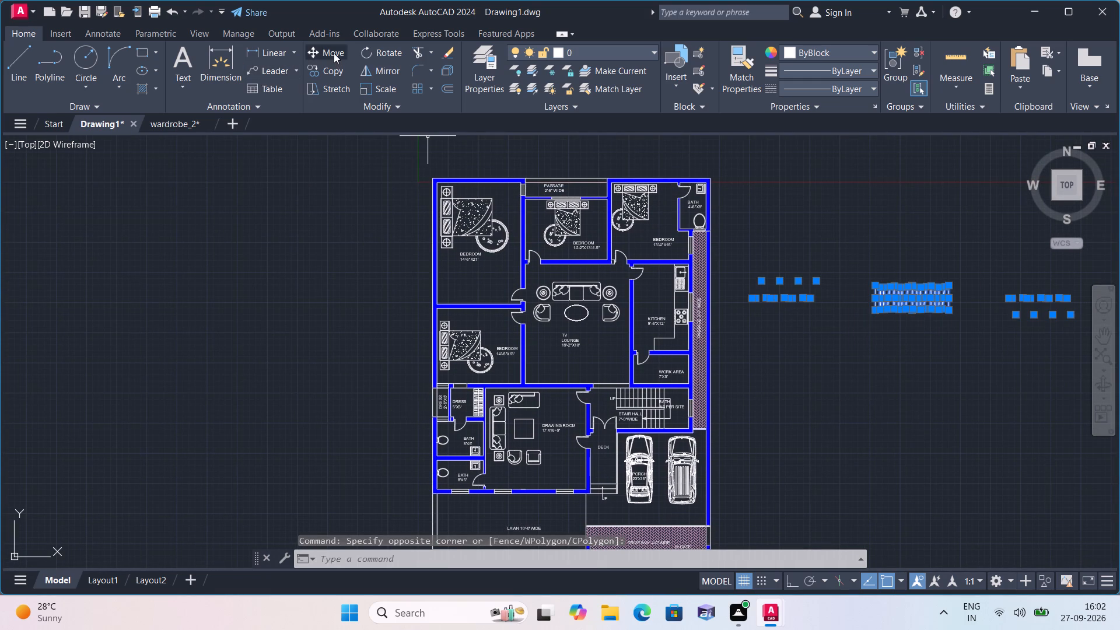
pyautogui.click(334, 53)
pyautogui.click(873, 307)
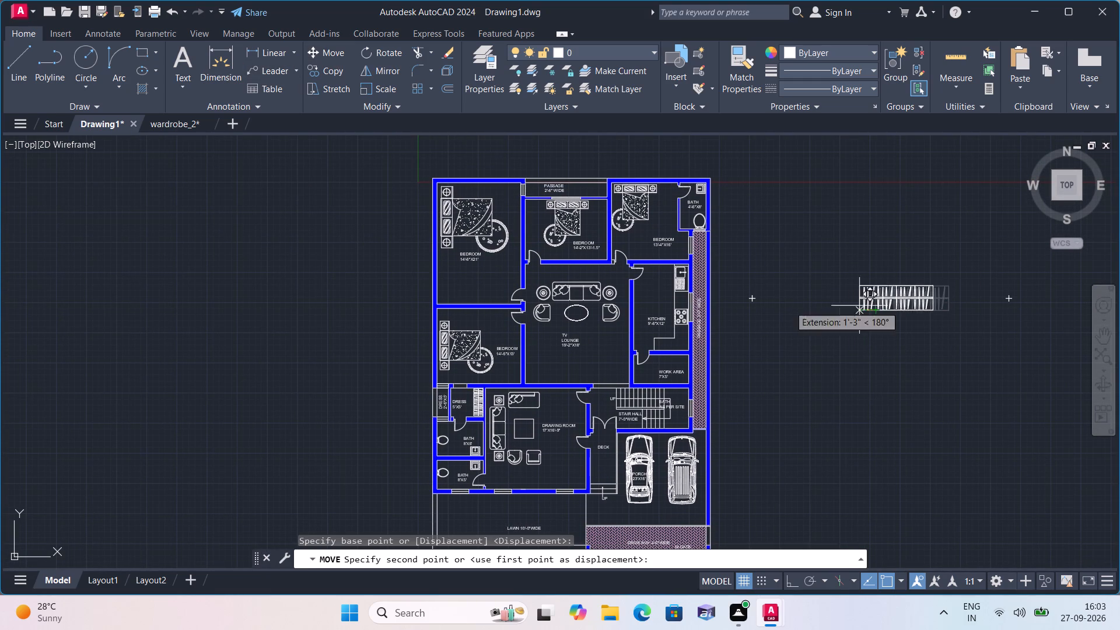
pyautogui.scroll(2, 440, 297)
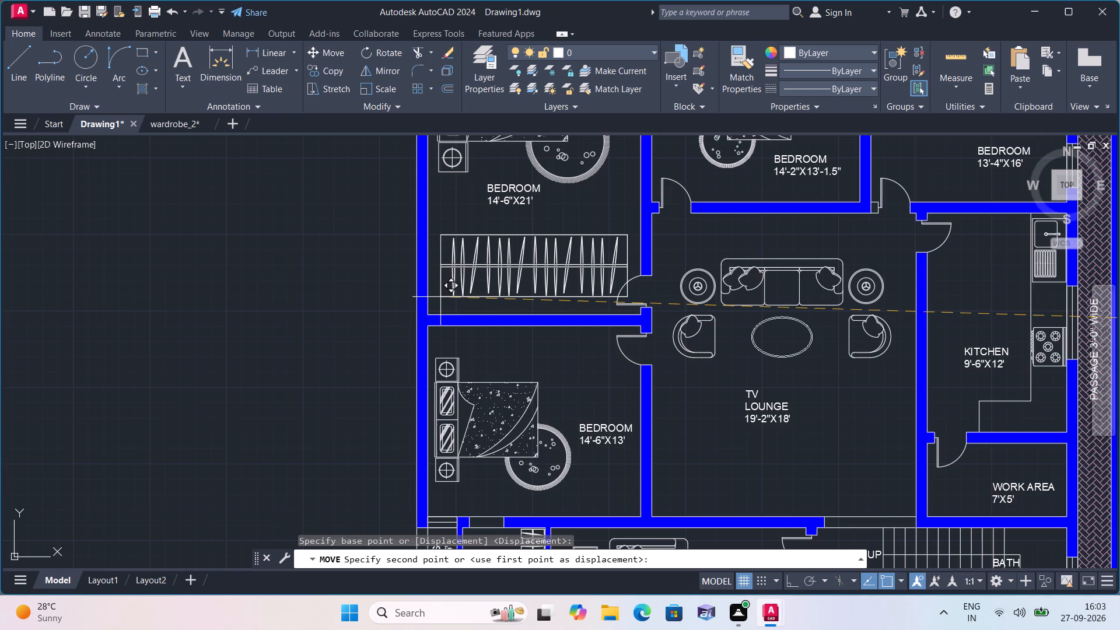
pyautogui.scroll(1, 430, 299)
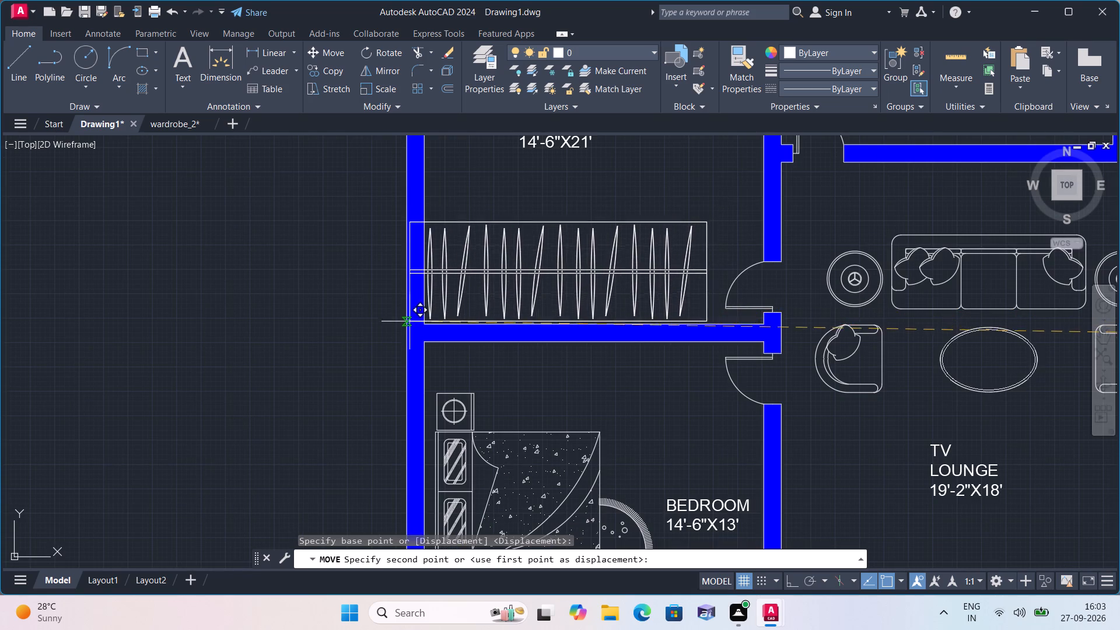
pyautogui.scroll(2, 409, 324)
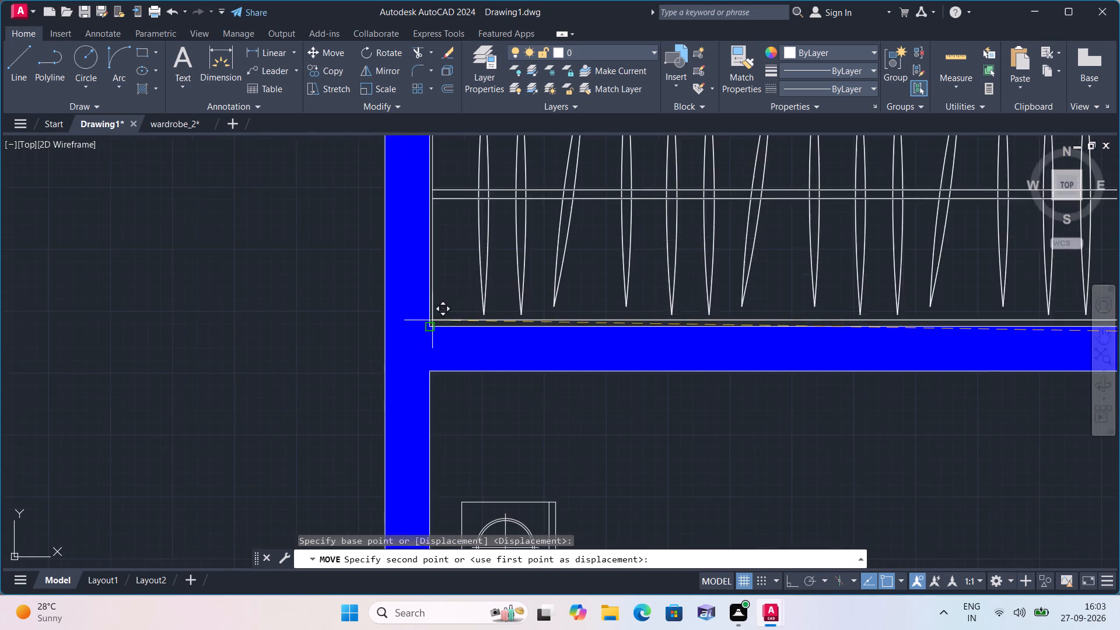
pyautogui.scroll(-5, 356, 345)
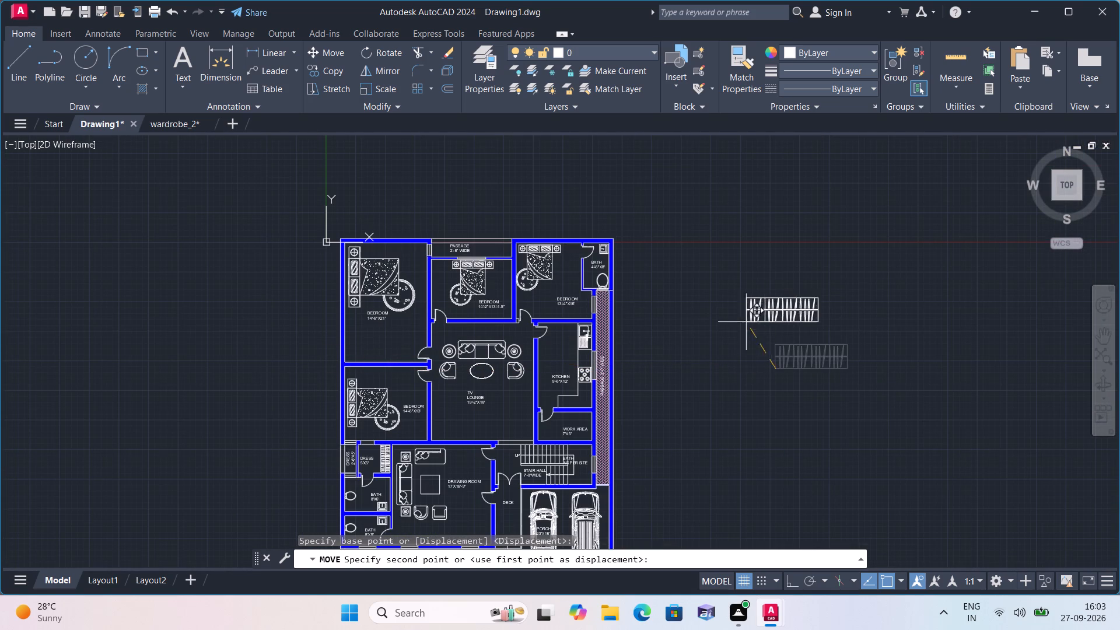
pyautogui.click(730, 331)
# Scale the spare wardrobe east of the house down freehand from a base point inside it.
pyautogui.moveTo(702, 294); pyautogui.dragTo(717, 306)
pyautogui.click(842, 352)
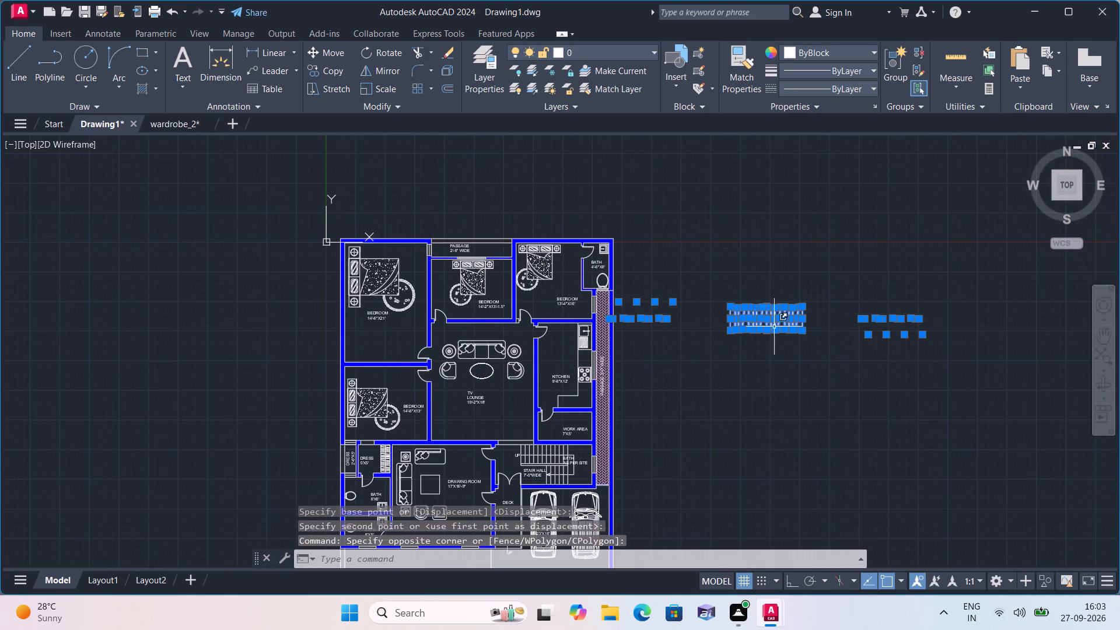
pyautogui.click(384, 89)
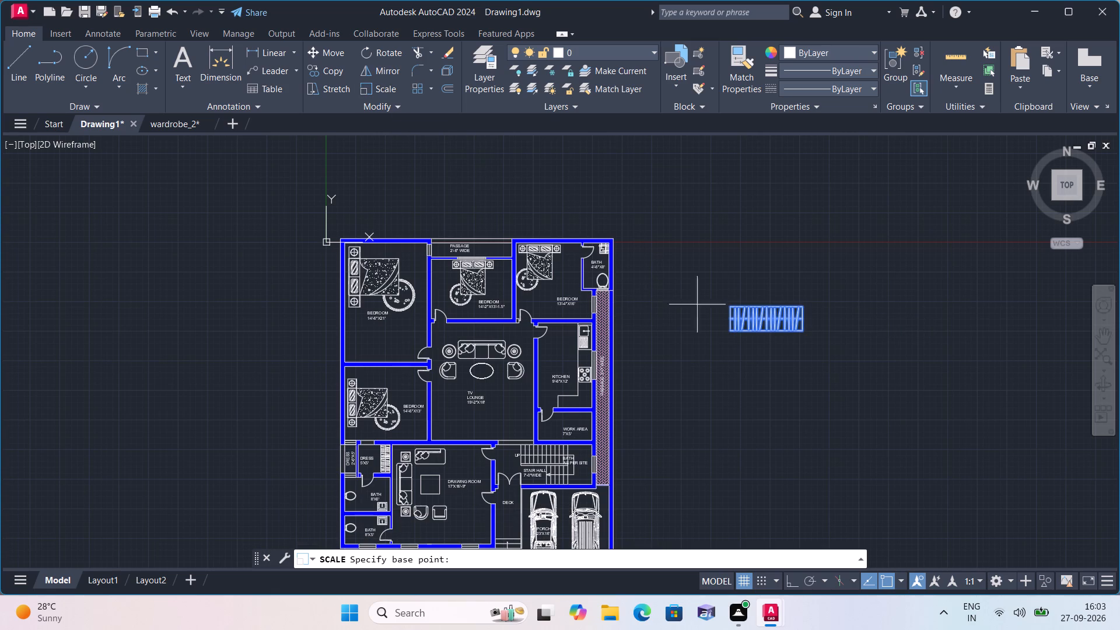
pyautogui.click(747, 316)
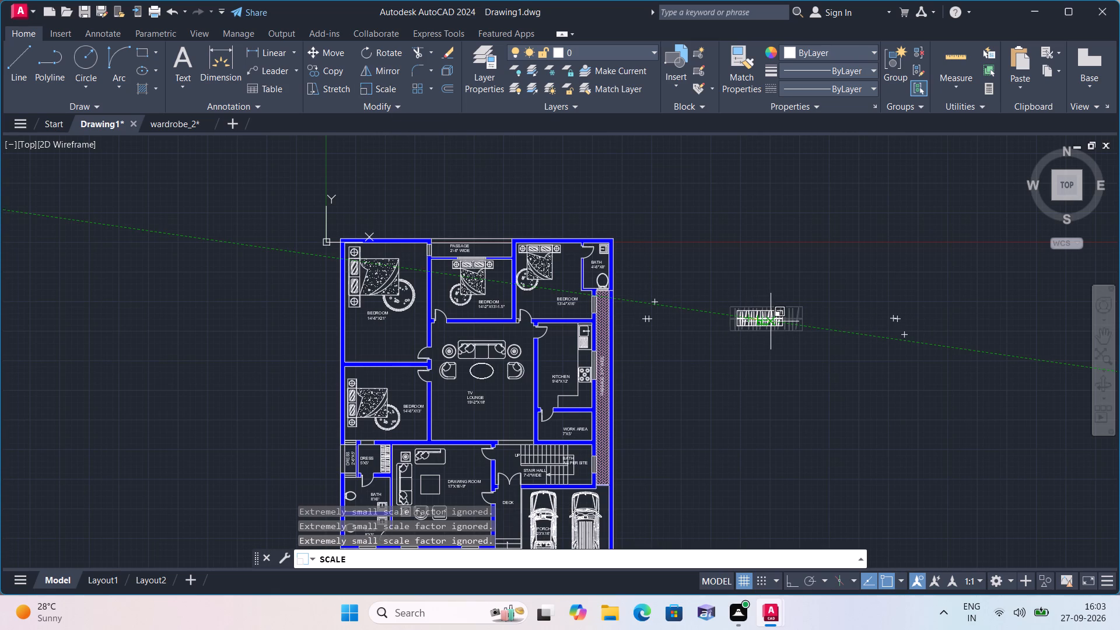
pyautogui.click(770, 322)
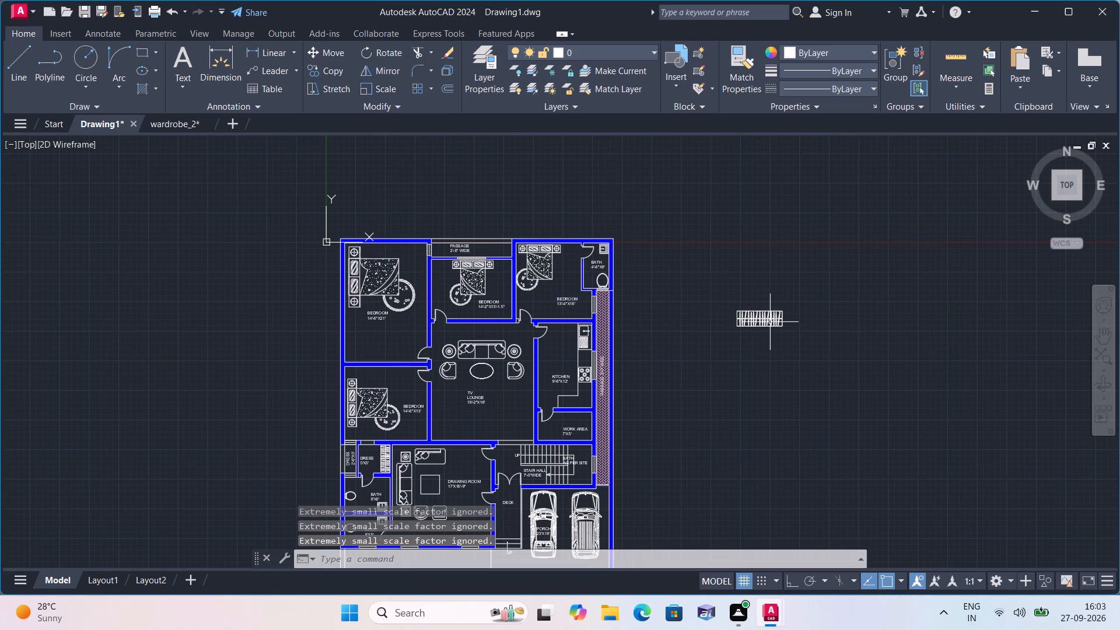
# Move the reduced wardrobe into the BEDROOM 14'-6"X21', just north of its south wall near the south-west corner.
pyautogui.click(805, 337)
pyautogui.click(705, 292)
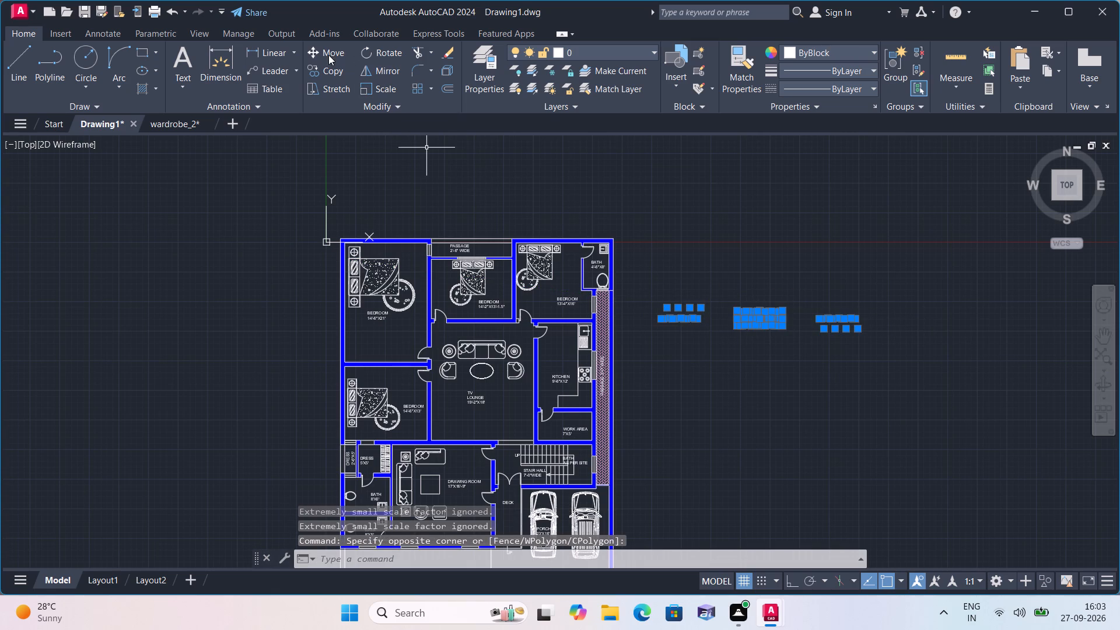
pyautogui.click(328, 55)
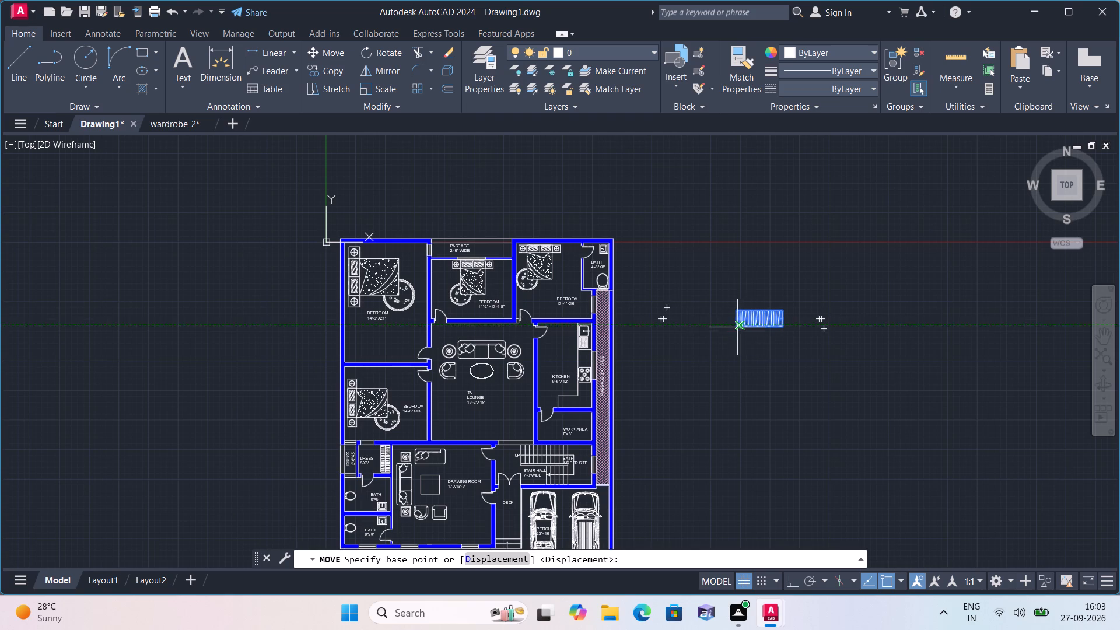
pyautogui.click(737, 327)
pyautogui.scroll(2, 350, 367)
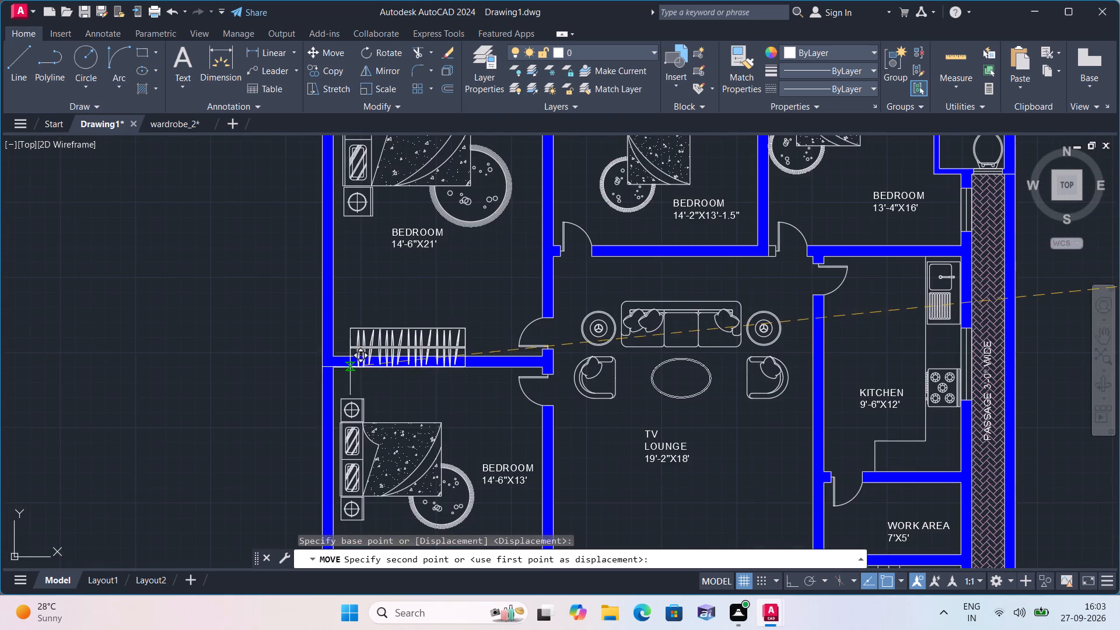
pyautogui.scroll(1, 336, 348)
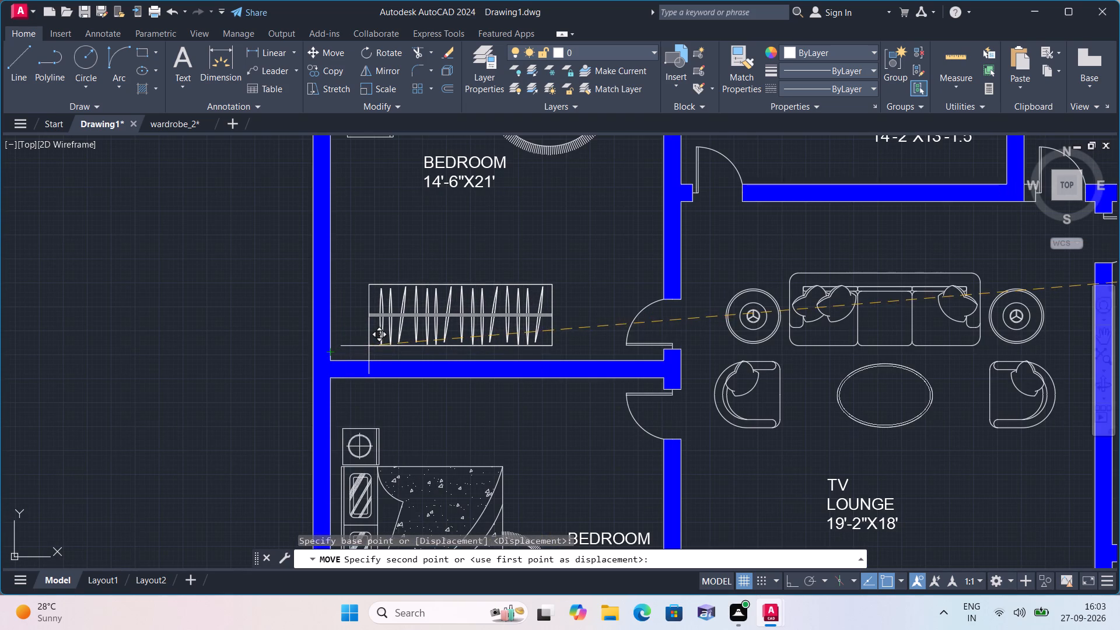
pyautogui.click(369, 345)
# Enlarge the wardrobe in the BEDROOM 14'-6"X21' freehand from a base point inside it, keeping it clear of the south wall.
pyautogui.scroll(1, 432, 367)
pyautogui.moveTo(451, 388); pyautogui.dragTo(502, 518, button='middle')
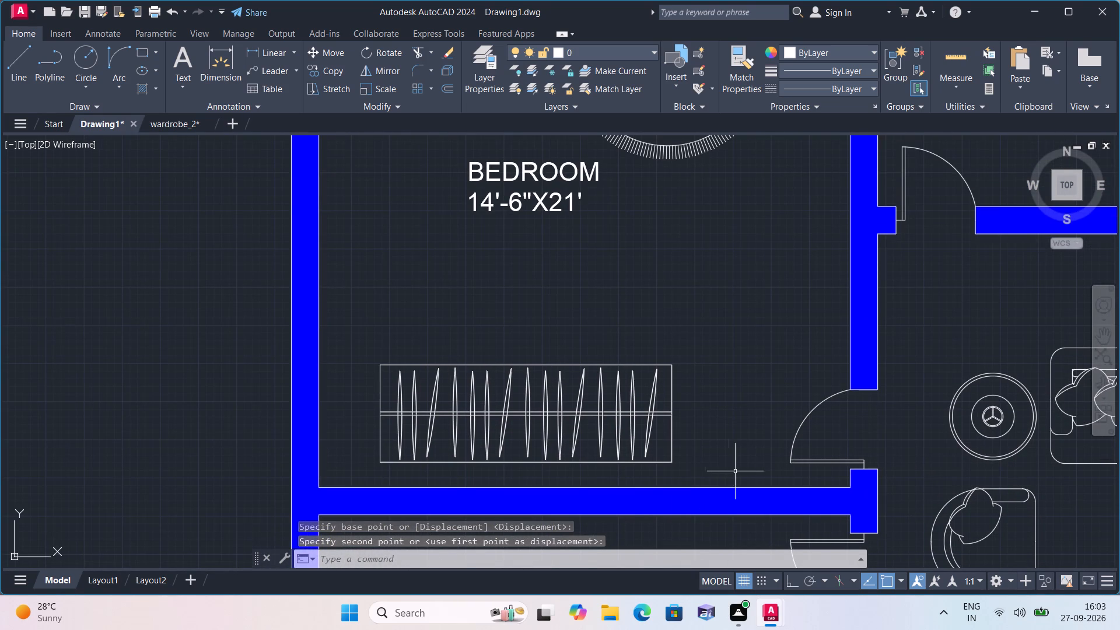
pyautogui.moveTo(701, 474); pyautogui.dragTo(698, 467)
pyautogui.click(358, 297)
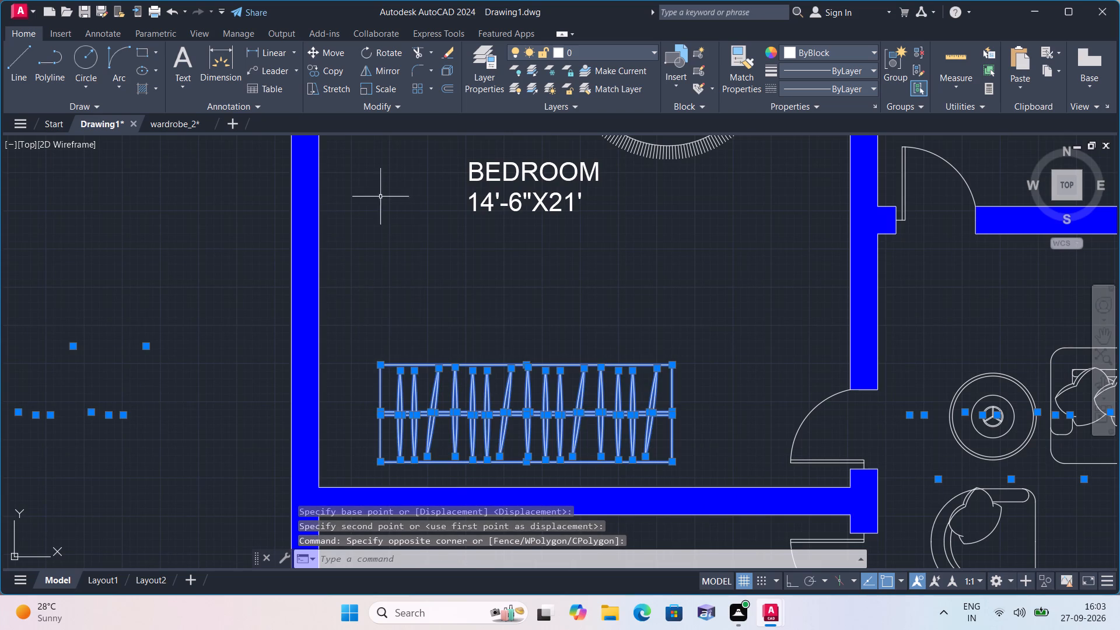
pyautogui.click(394, 88)
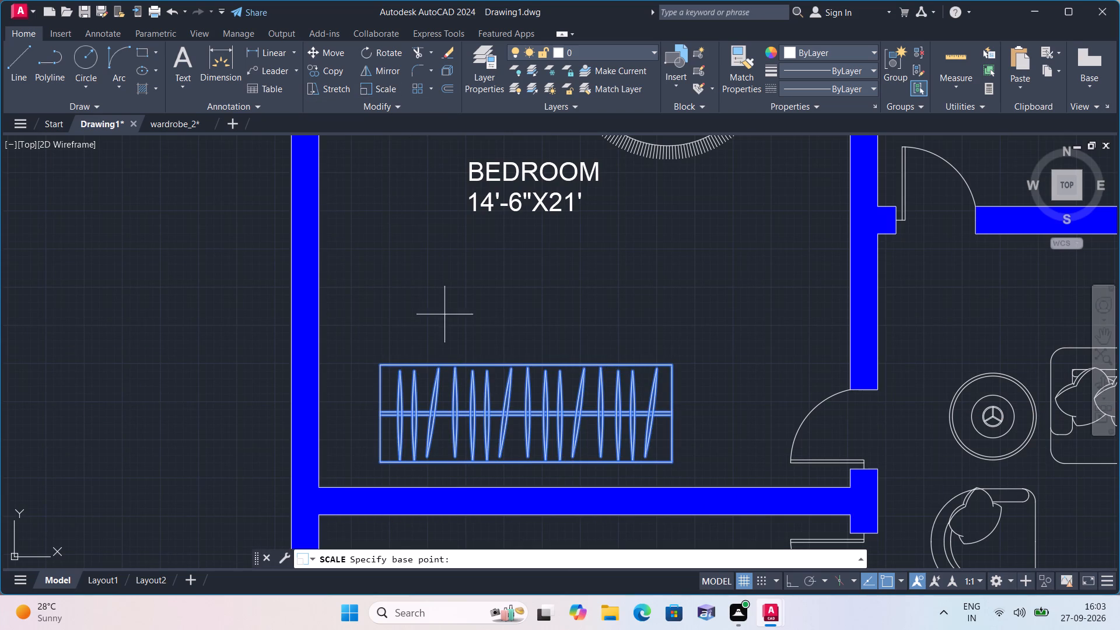
pyautogui.moveTo(486, 392); pyautogui.dragTo(503, 391)
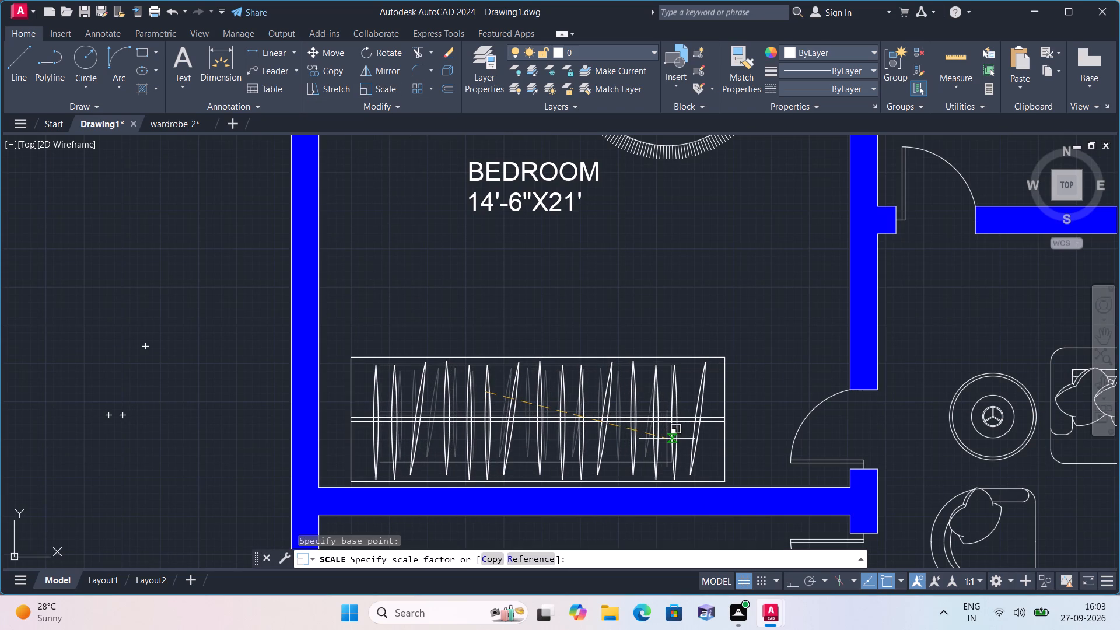
pyautogui.click(667, 439)
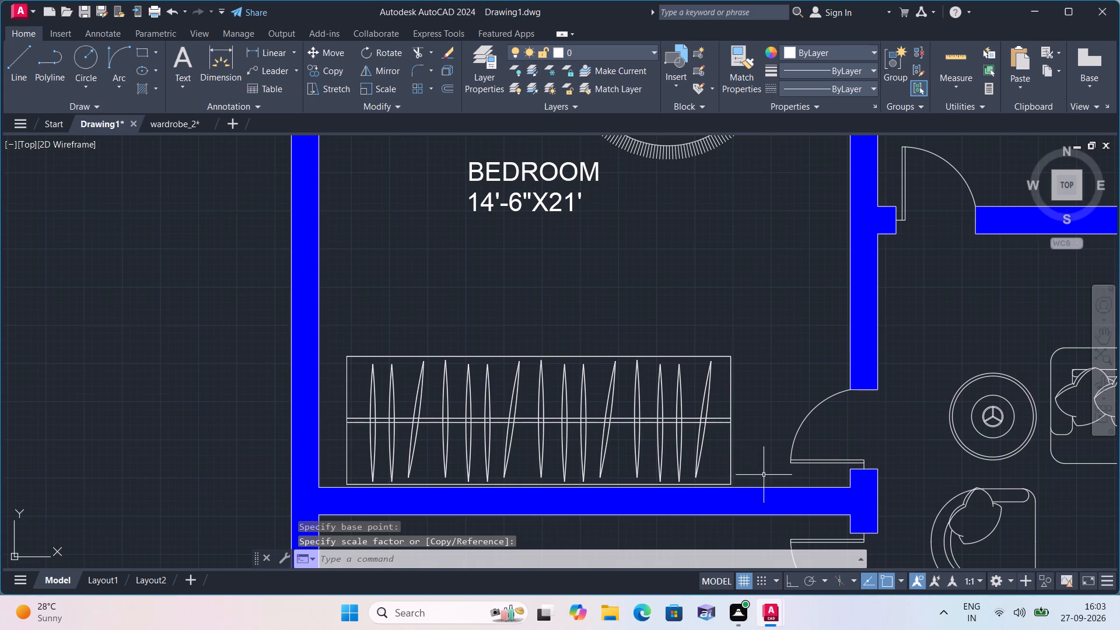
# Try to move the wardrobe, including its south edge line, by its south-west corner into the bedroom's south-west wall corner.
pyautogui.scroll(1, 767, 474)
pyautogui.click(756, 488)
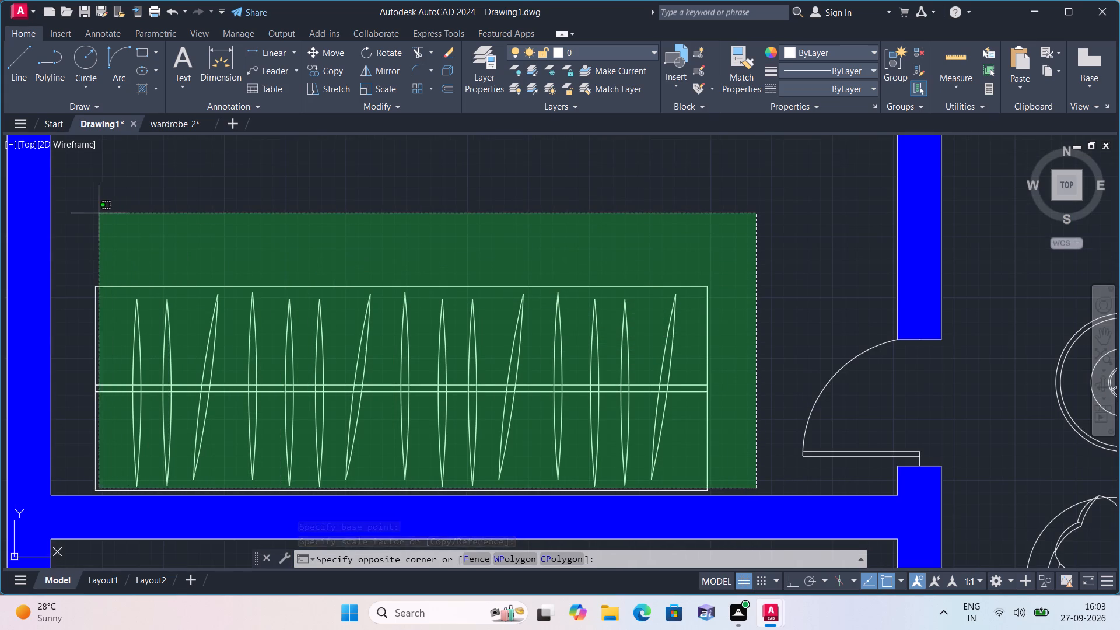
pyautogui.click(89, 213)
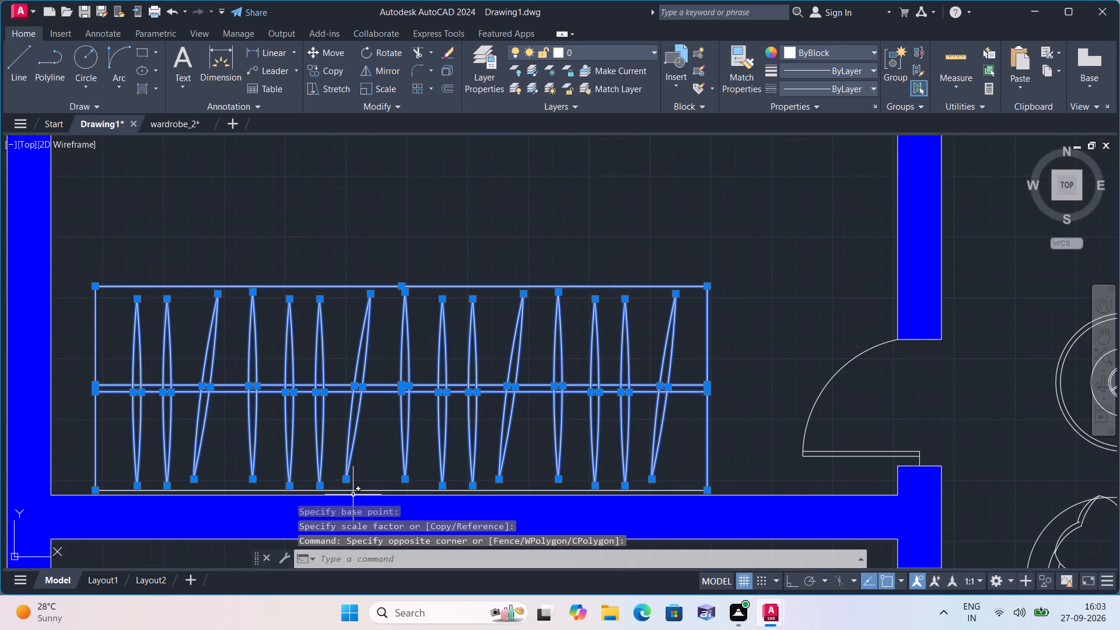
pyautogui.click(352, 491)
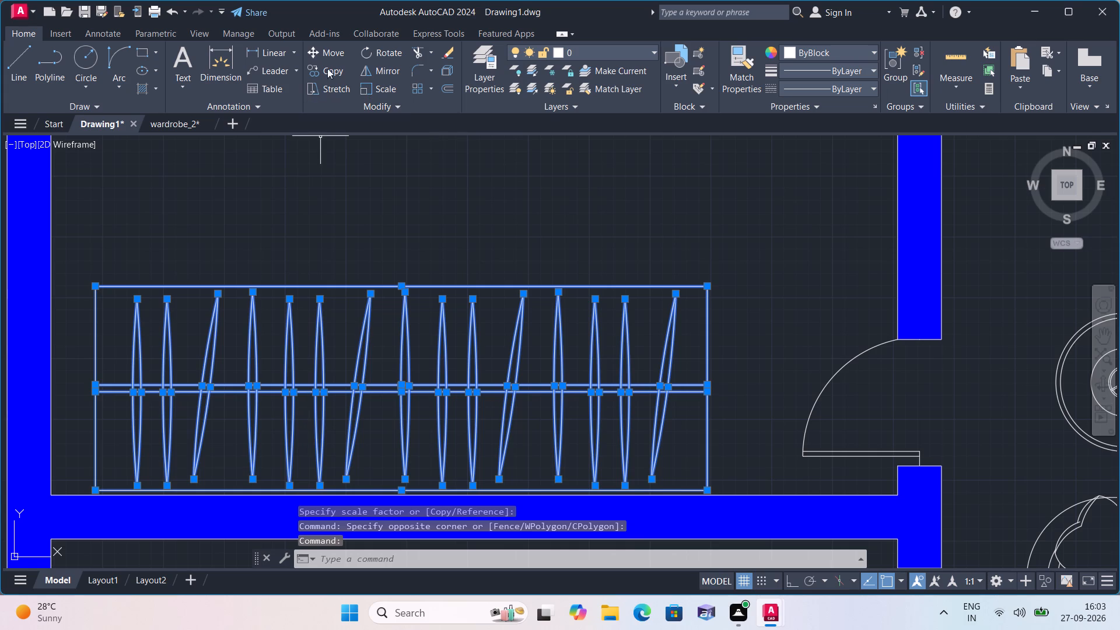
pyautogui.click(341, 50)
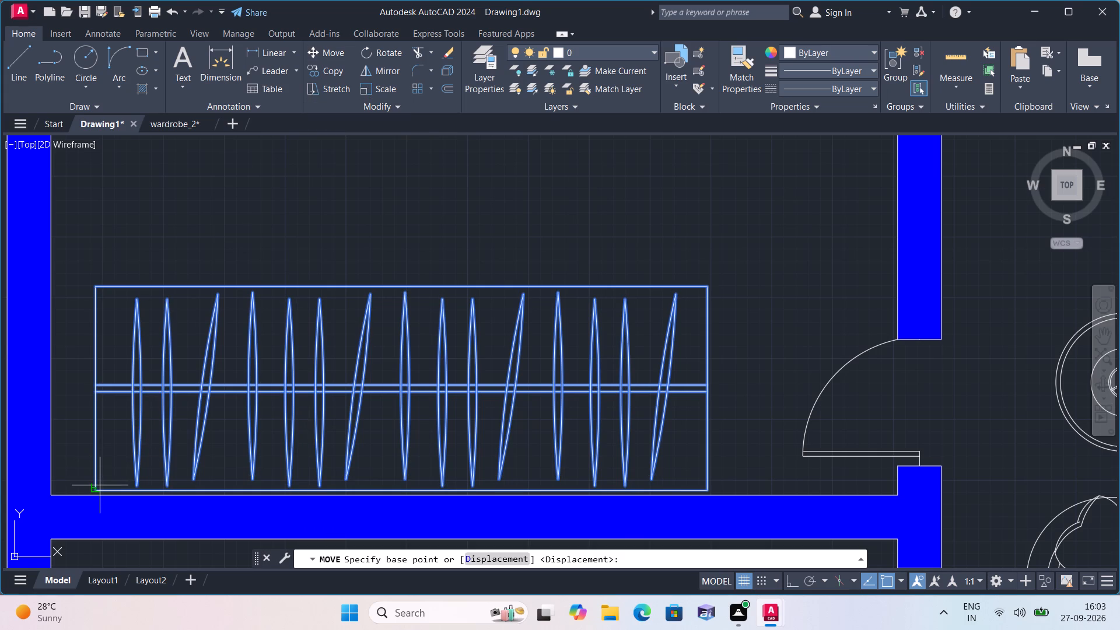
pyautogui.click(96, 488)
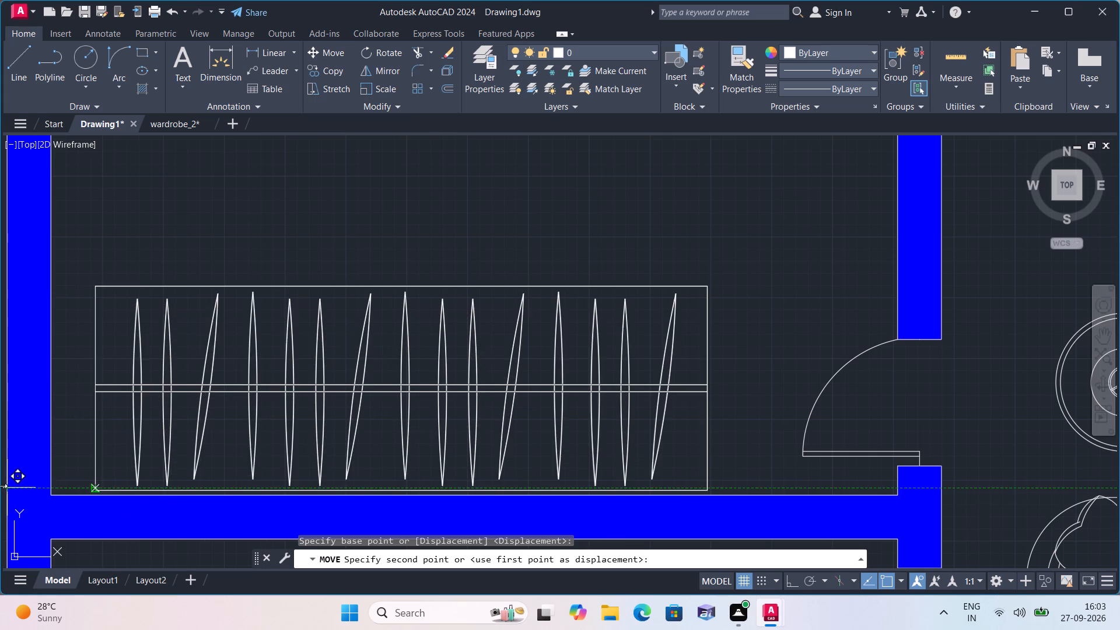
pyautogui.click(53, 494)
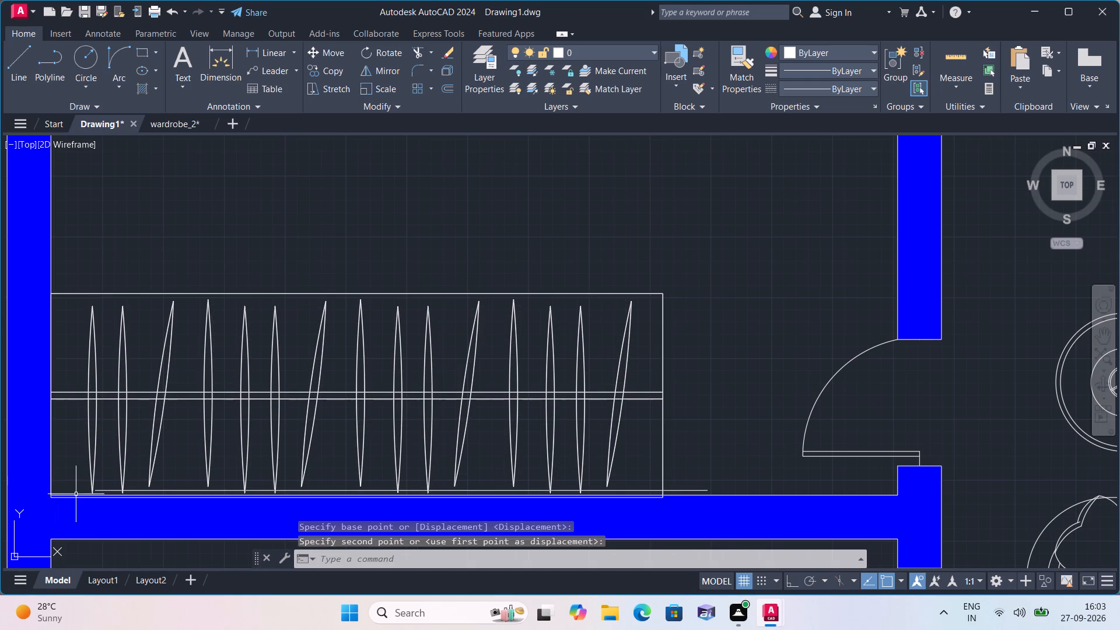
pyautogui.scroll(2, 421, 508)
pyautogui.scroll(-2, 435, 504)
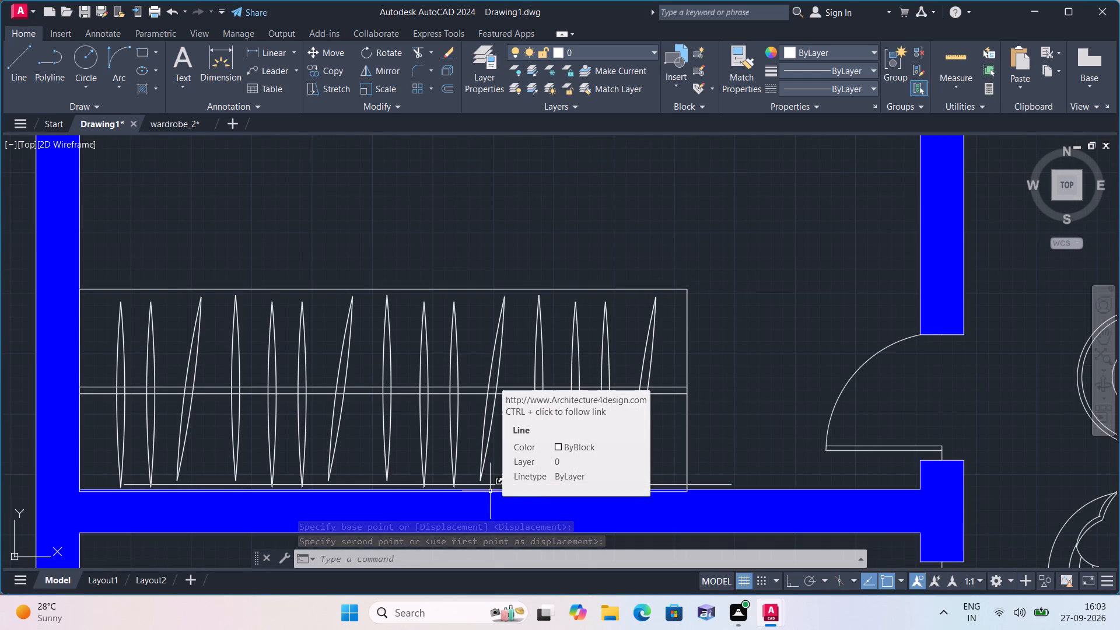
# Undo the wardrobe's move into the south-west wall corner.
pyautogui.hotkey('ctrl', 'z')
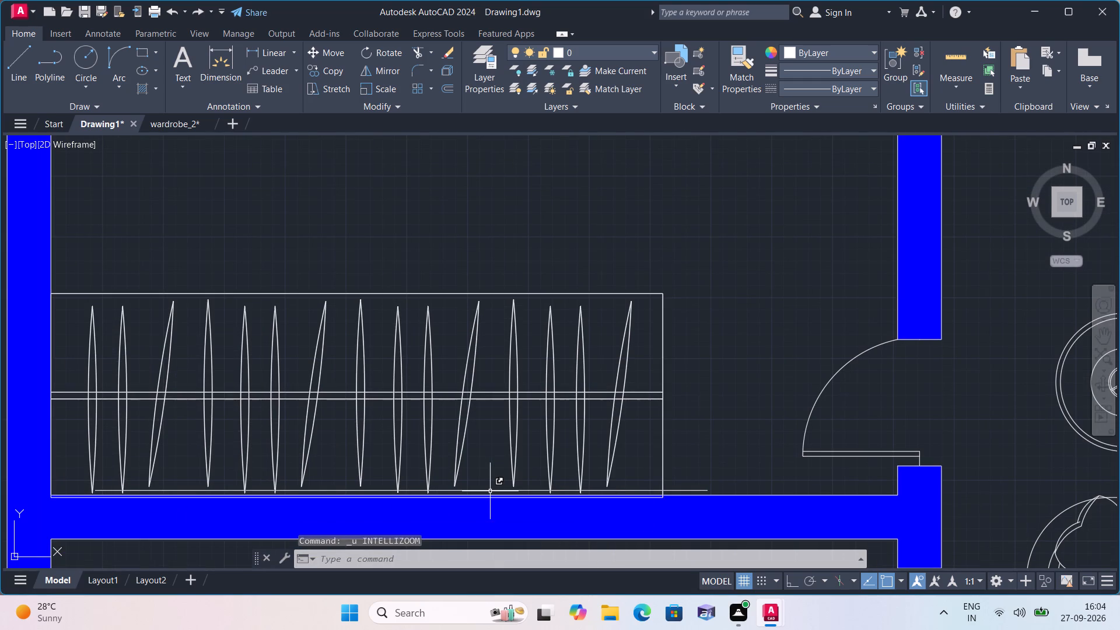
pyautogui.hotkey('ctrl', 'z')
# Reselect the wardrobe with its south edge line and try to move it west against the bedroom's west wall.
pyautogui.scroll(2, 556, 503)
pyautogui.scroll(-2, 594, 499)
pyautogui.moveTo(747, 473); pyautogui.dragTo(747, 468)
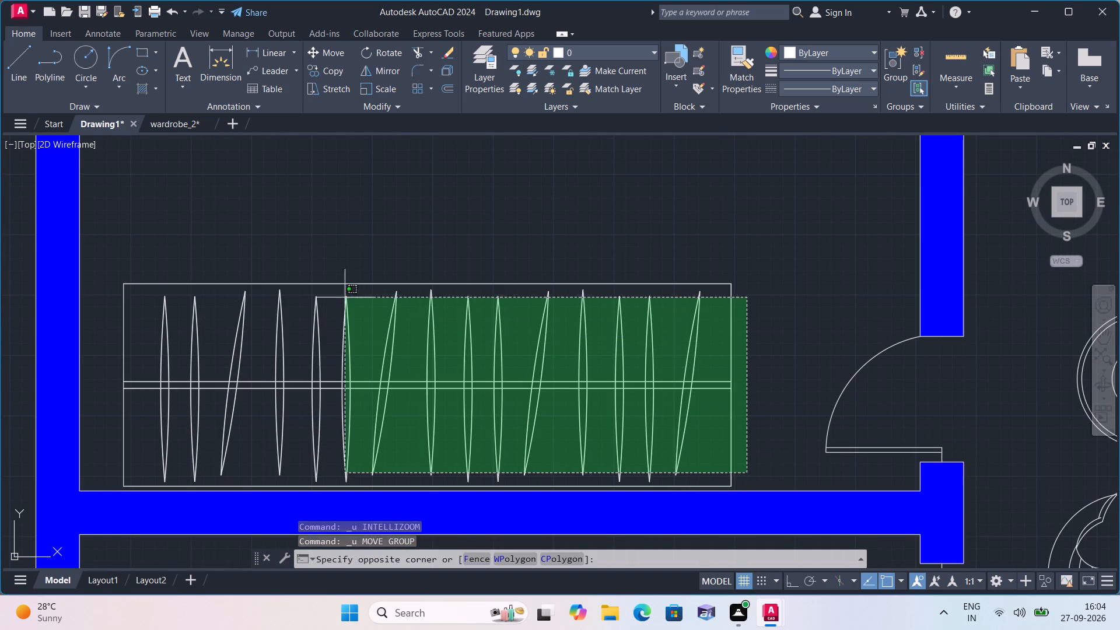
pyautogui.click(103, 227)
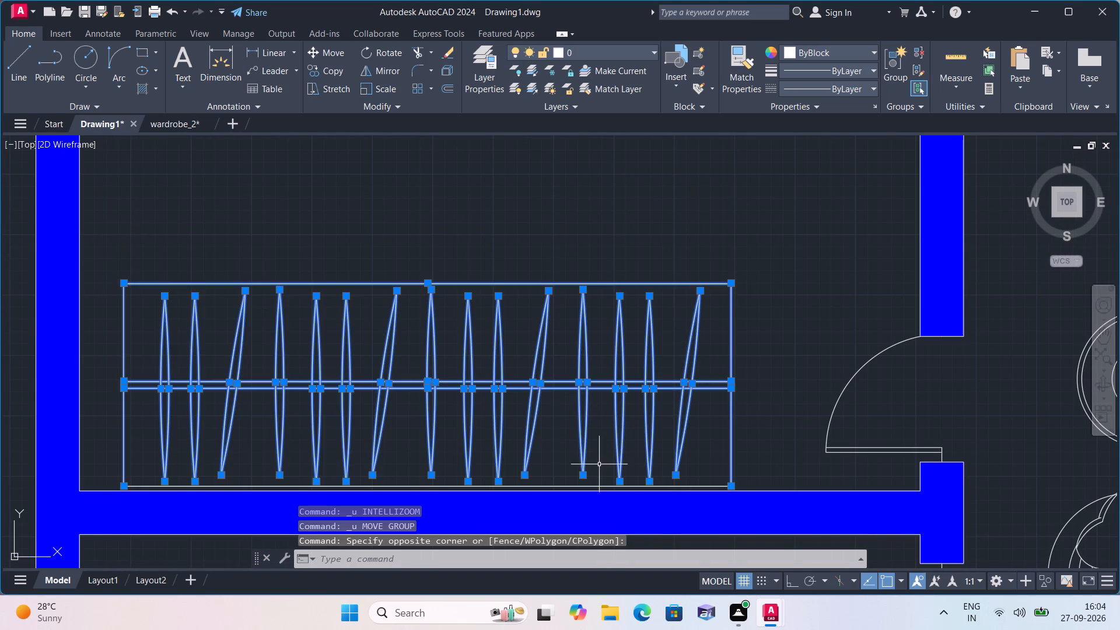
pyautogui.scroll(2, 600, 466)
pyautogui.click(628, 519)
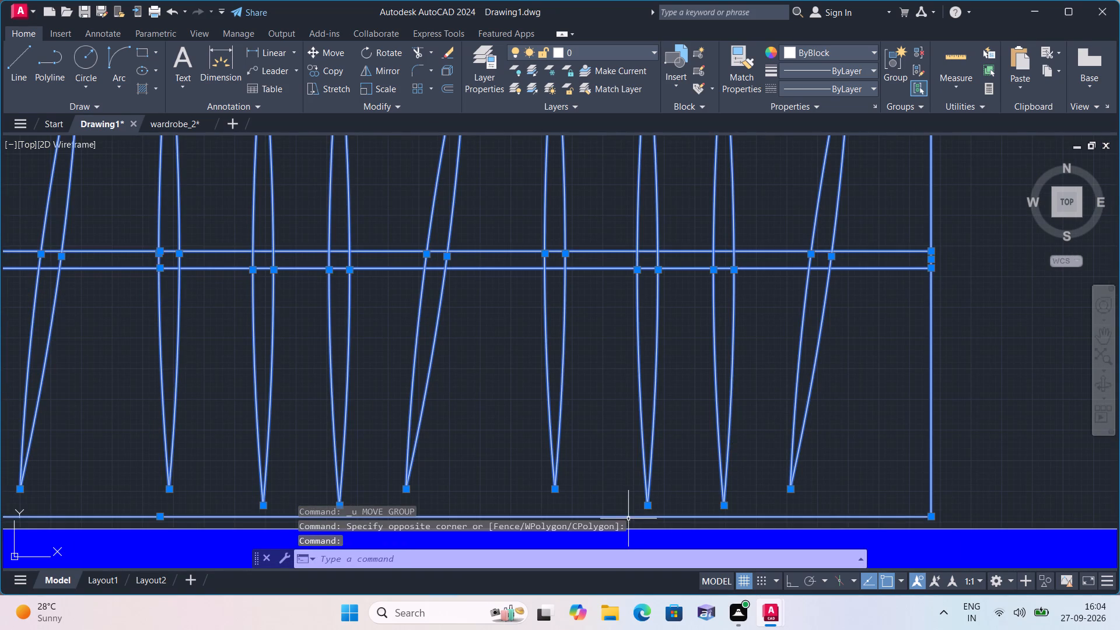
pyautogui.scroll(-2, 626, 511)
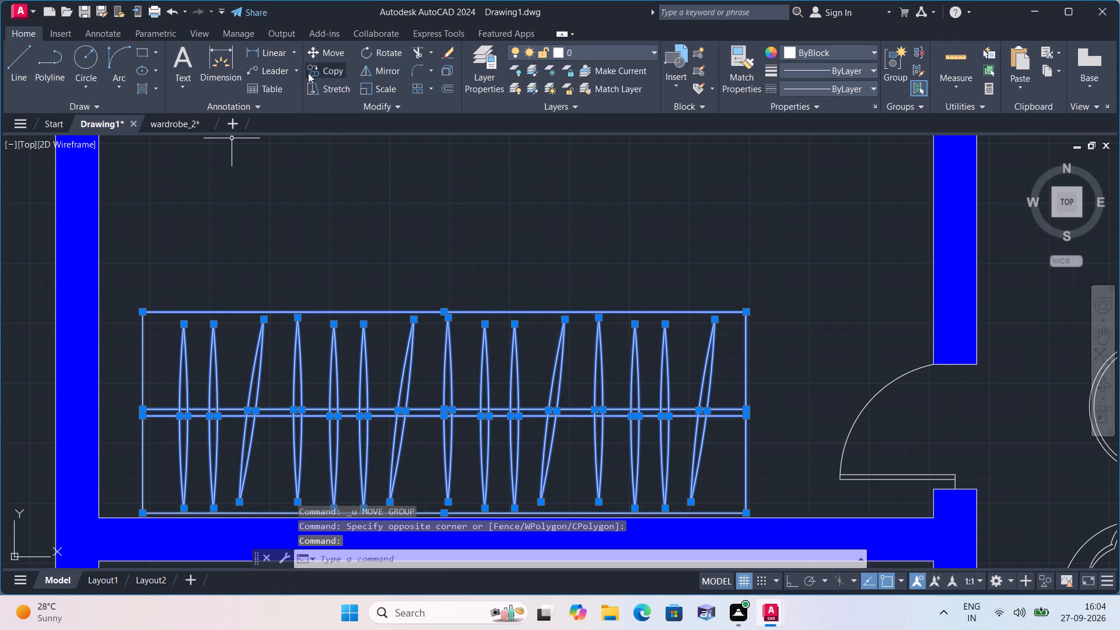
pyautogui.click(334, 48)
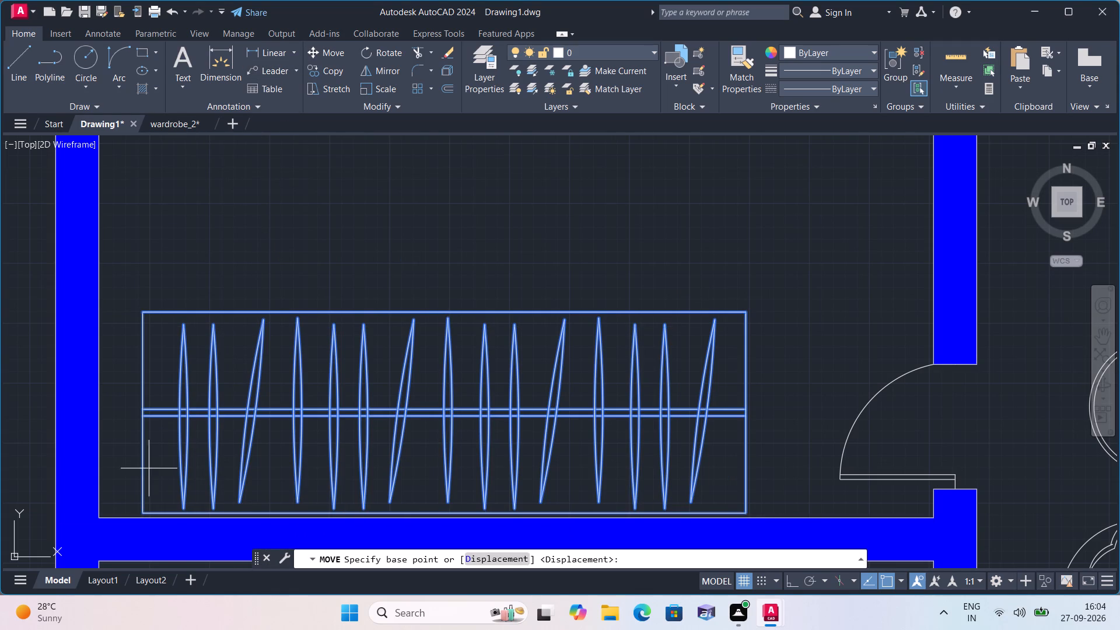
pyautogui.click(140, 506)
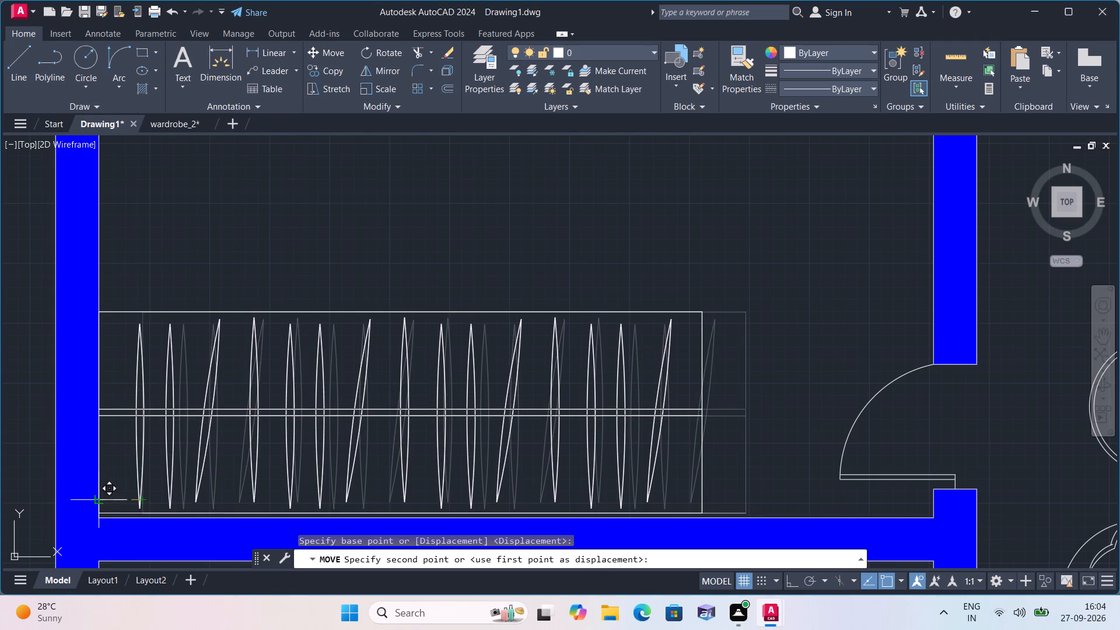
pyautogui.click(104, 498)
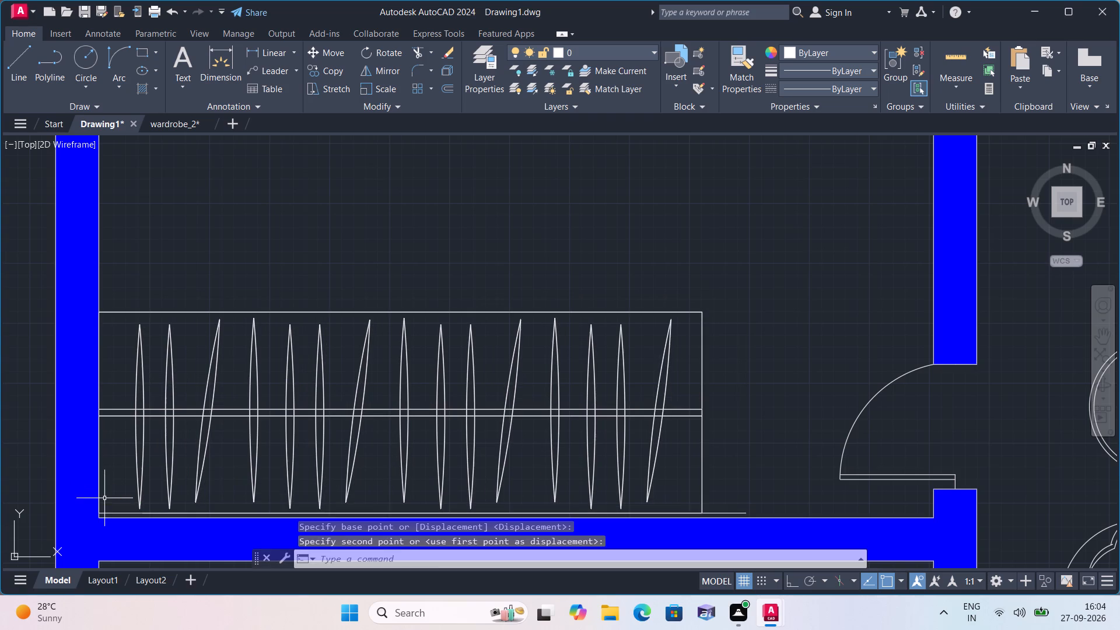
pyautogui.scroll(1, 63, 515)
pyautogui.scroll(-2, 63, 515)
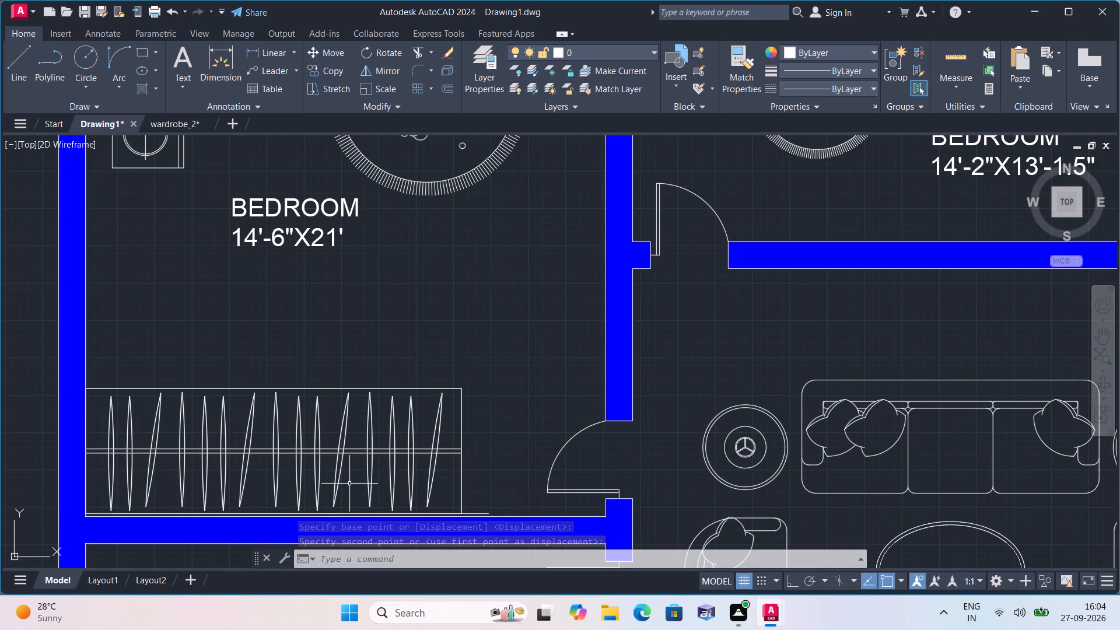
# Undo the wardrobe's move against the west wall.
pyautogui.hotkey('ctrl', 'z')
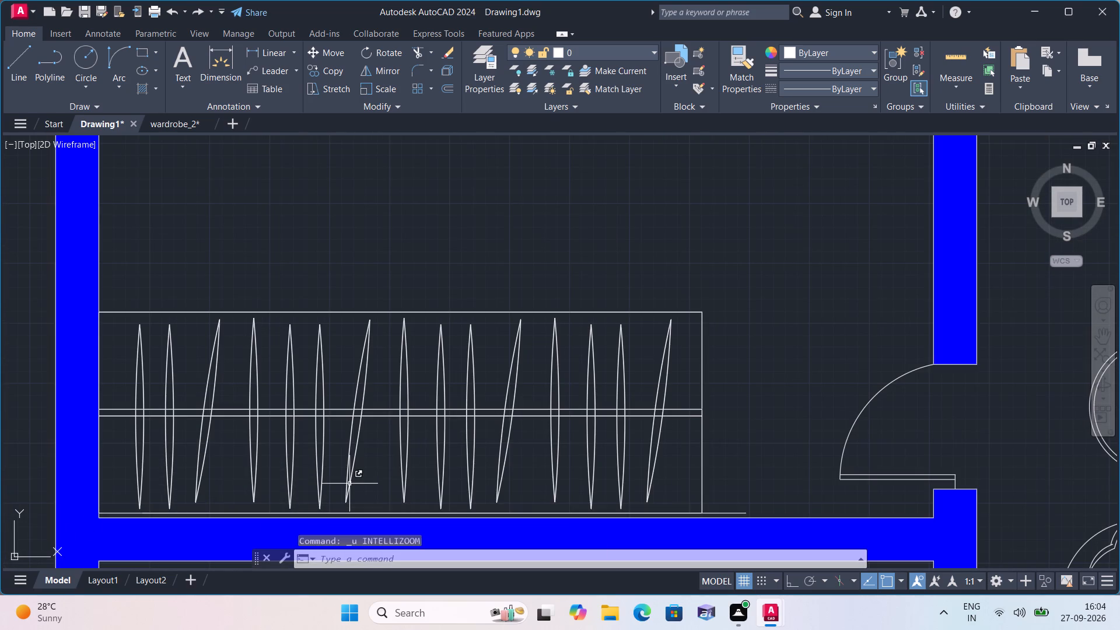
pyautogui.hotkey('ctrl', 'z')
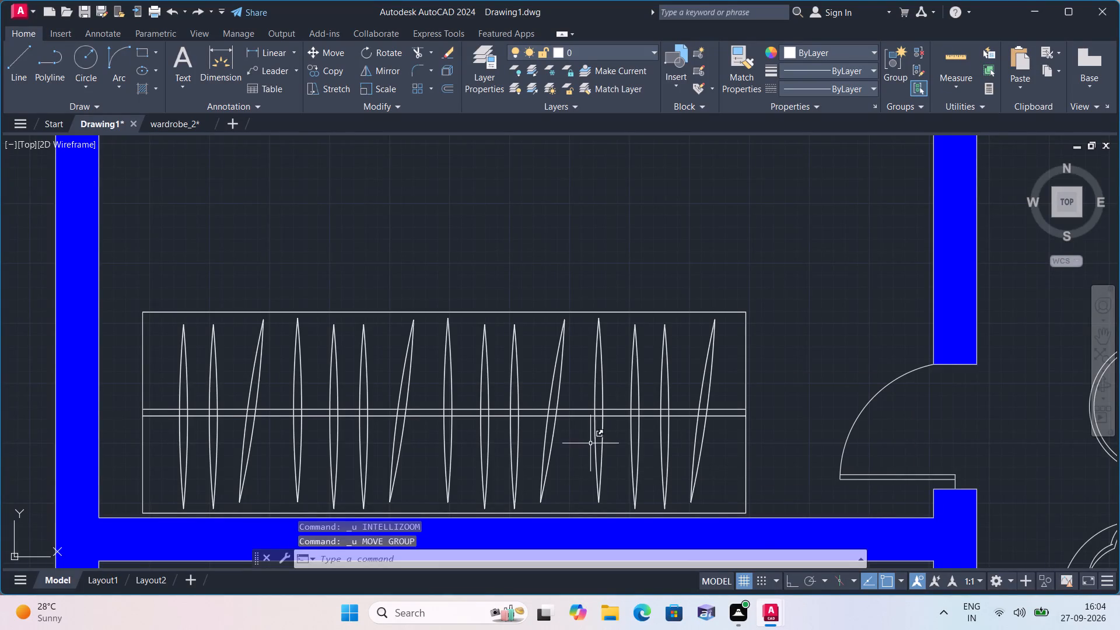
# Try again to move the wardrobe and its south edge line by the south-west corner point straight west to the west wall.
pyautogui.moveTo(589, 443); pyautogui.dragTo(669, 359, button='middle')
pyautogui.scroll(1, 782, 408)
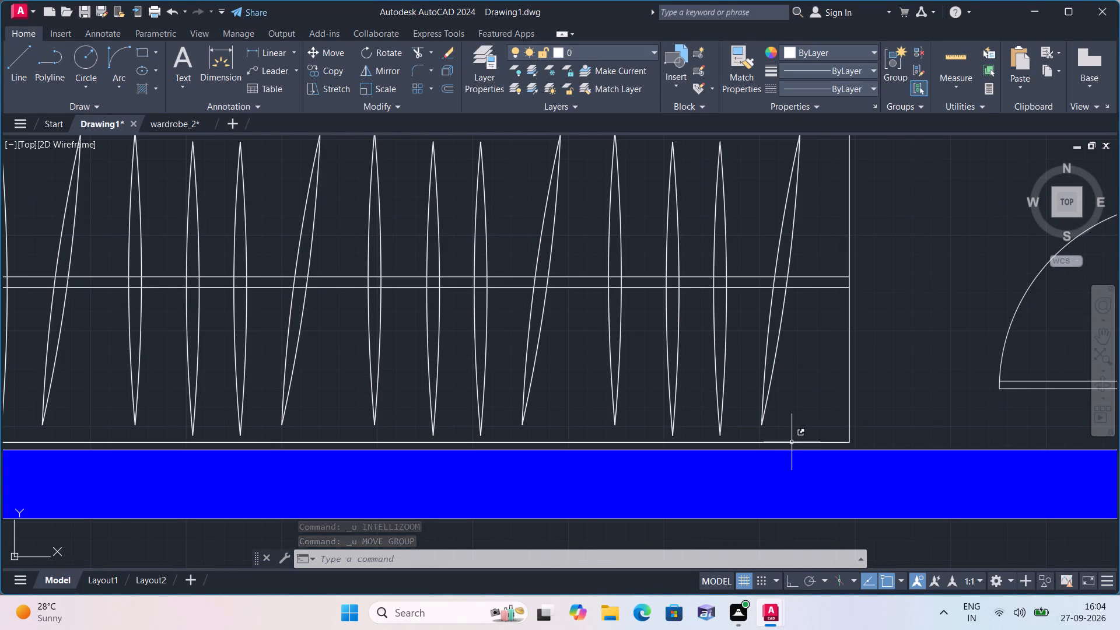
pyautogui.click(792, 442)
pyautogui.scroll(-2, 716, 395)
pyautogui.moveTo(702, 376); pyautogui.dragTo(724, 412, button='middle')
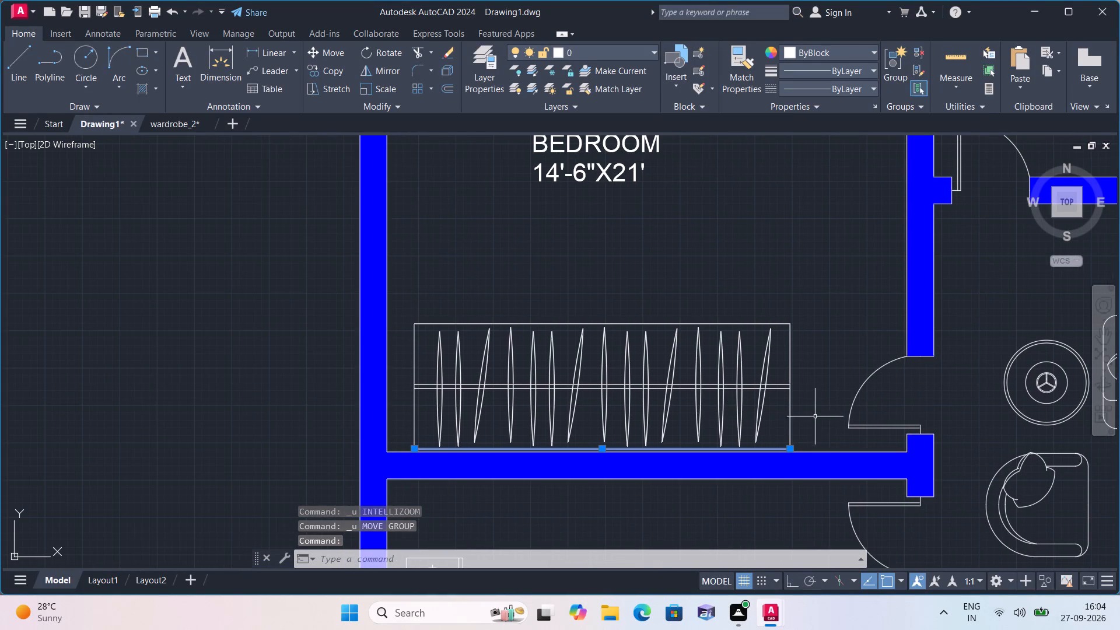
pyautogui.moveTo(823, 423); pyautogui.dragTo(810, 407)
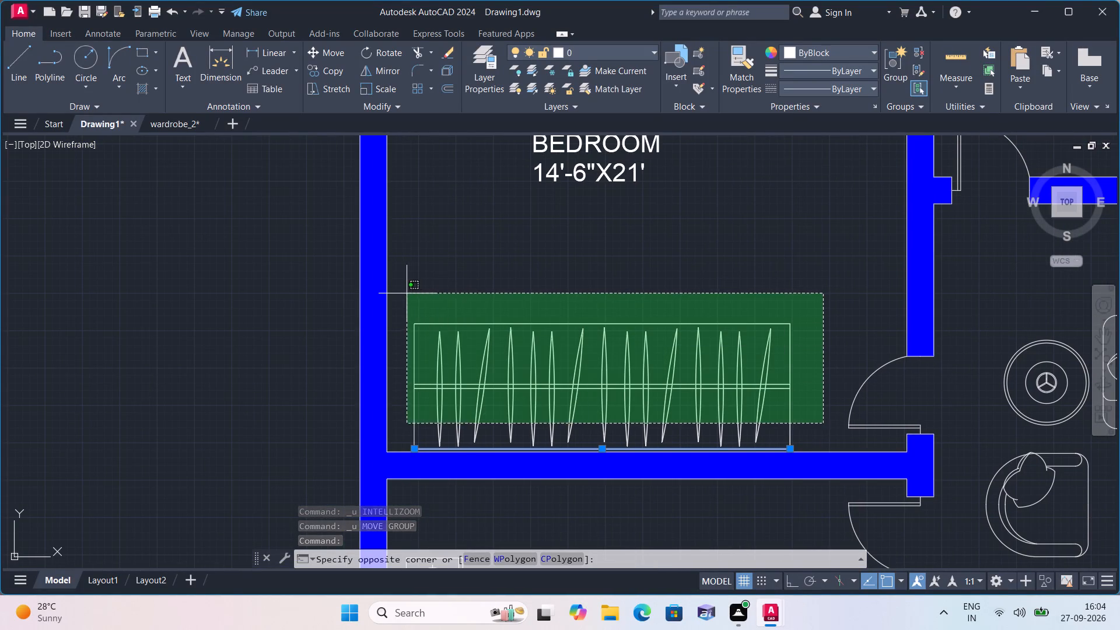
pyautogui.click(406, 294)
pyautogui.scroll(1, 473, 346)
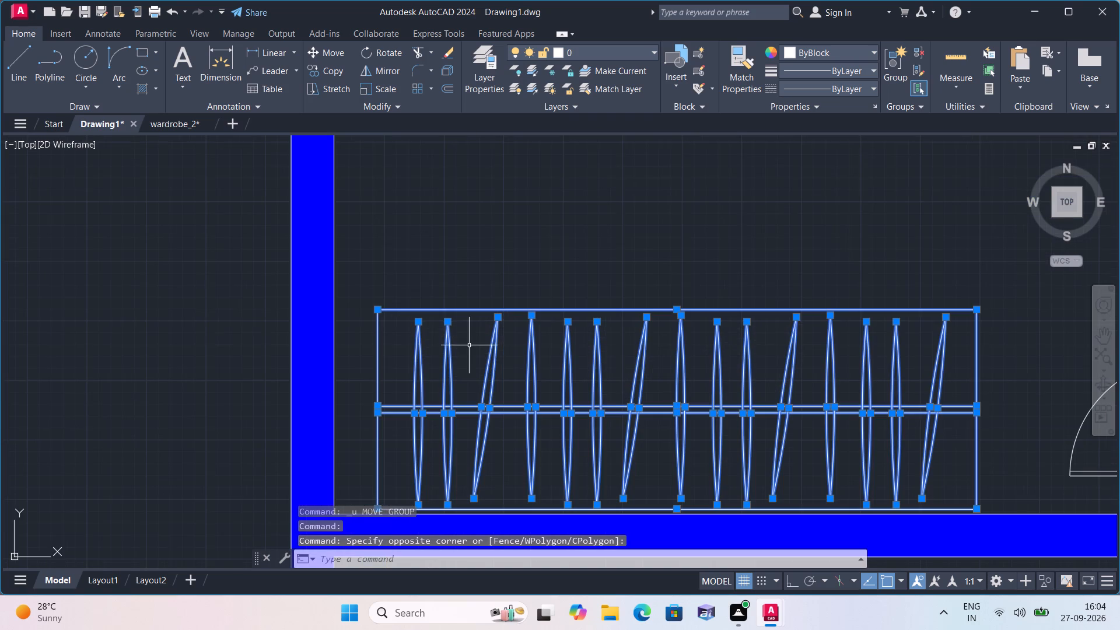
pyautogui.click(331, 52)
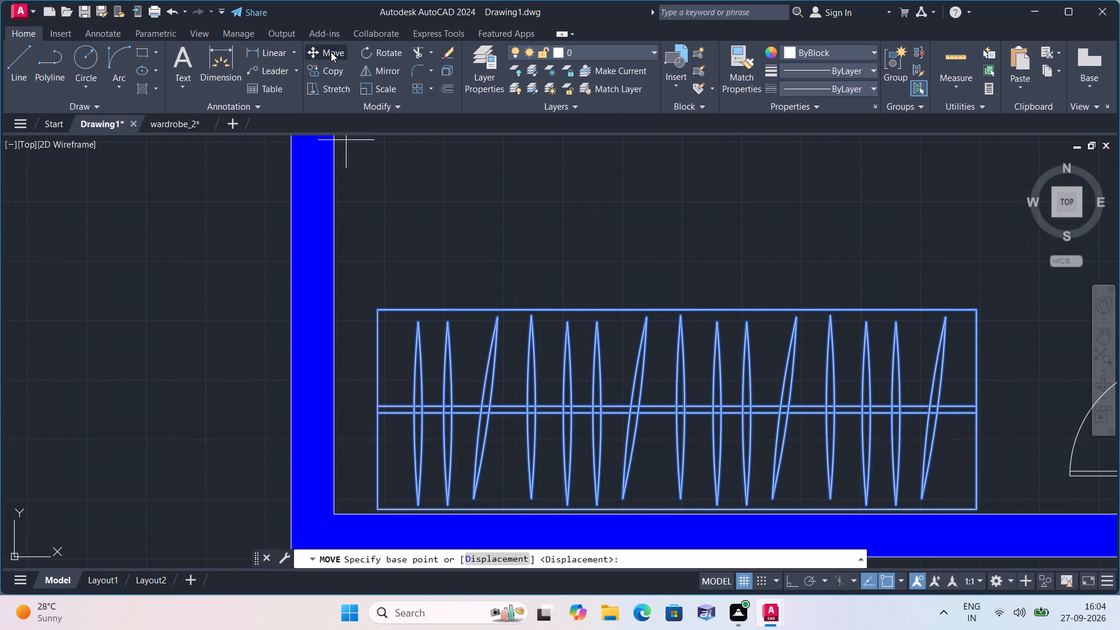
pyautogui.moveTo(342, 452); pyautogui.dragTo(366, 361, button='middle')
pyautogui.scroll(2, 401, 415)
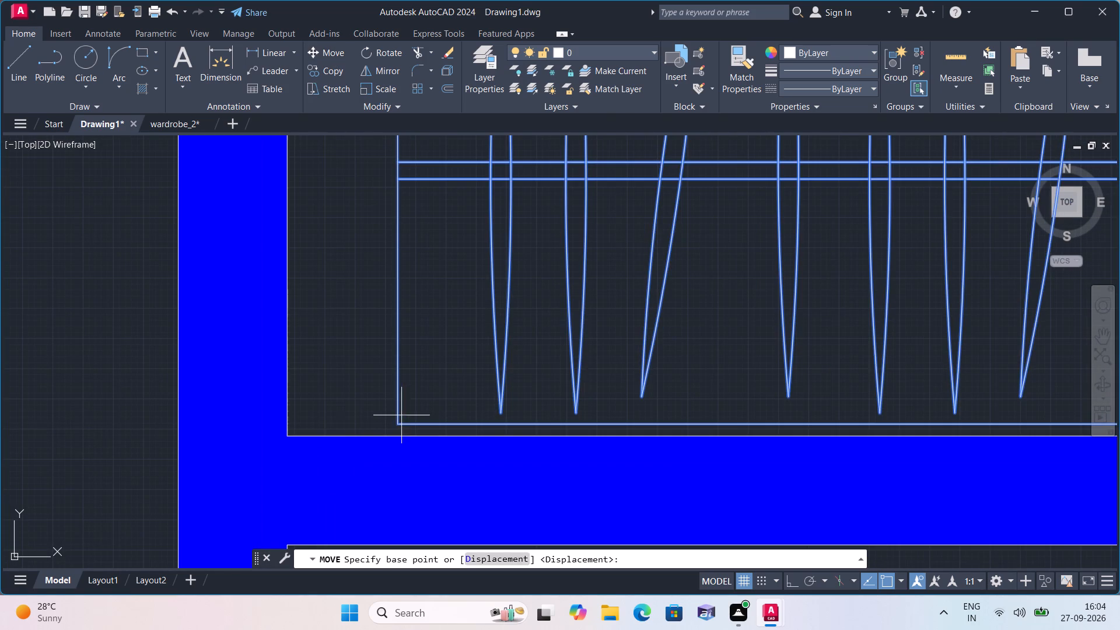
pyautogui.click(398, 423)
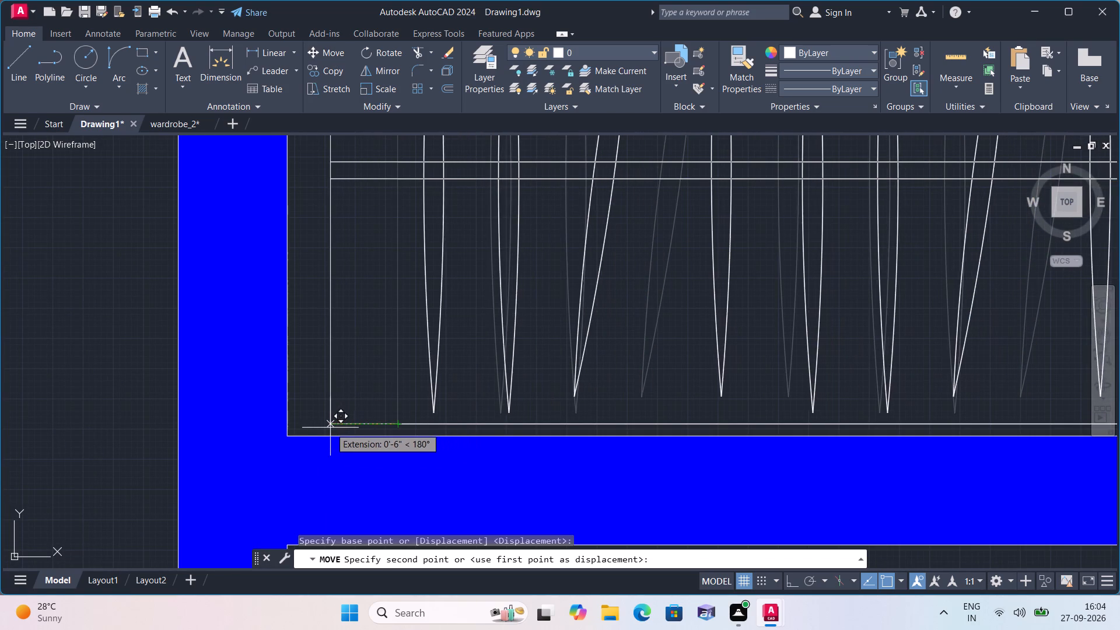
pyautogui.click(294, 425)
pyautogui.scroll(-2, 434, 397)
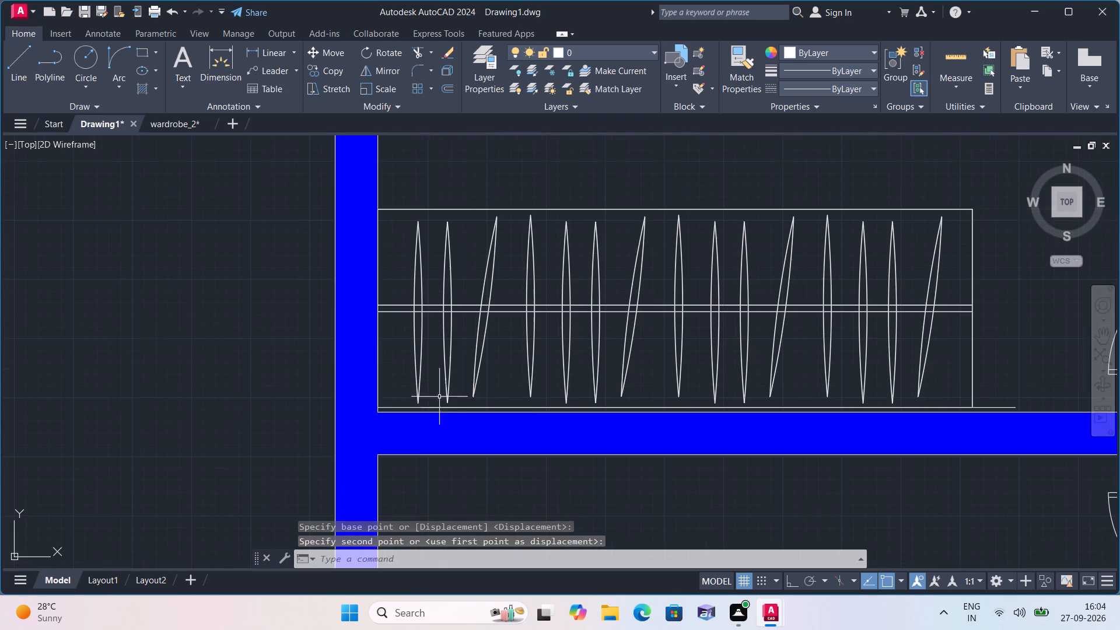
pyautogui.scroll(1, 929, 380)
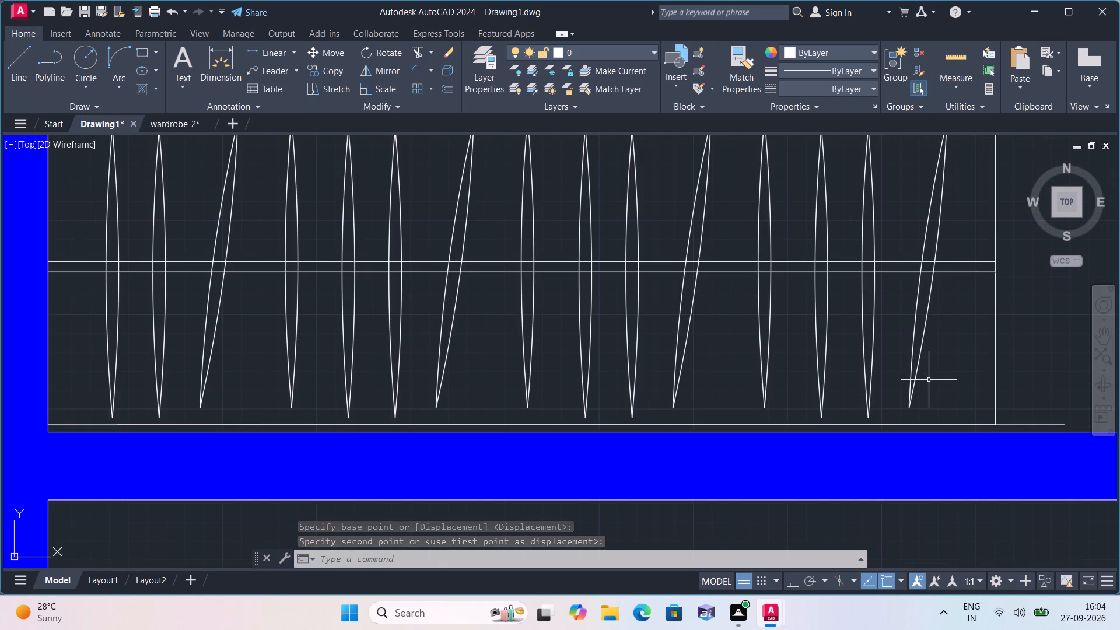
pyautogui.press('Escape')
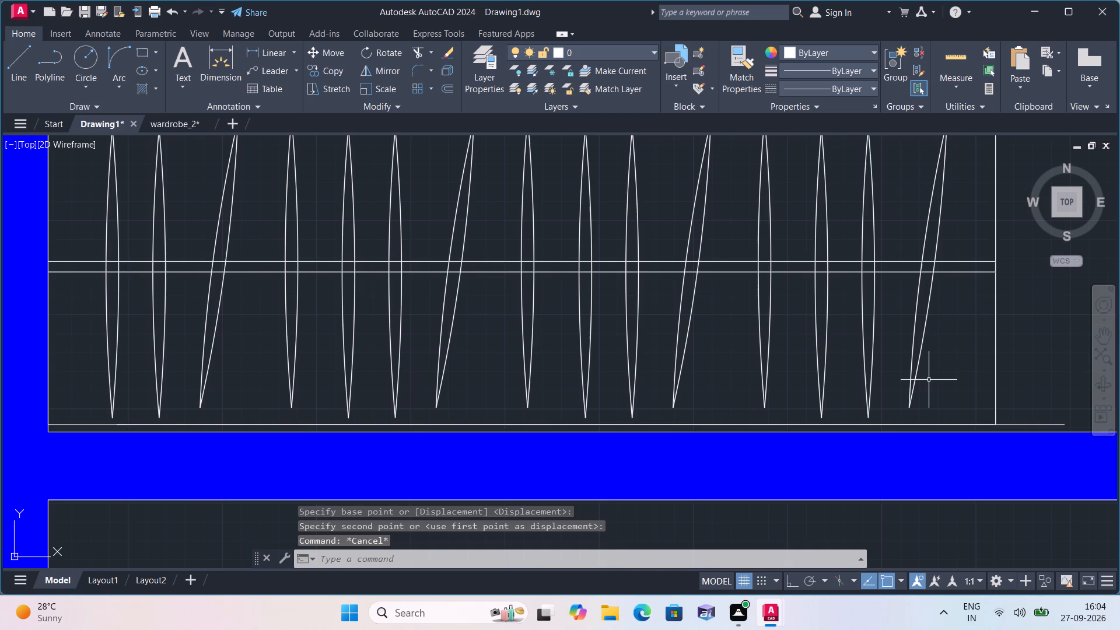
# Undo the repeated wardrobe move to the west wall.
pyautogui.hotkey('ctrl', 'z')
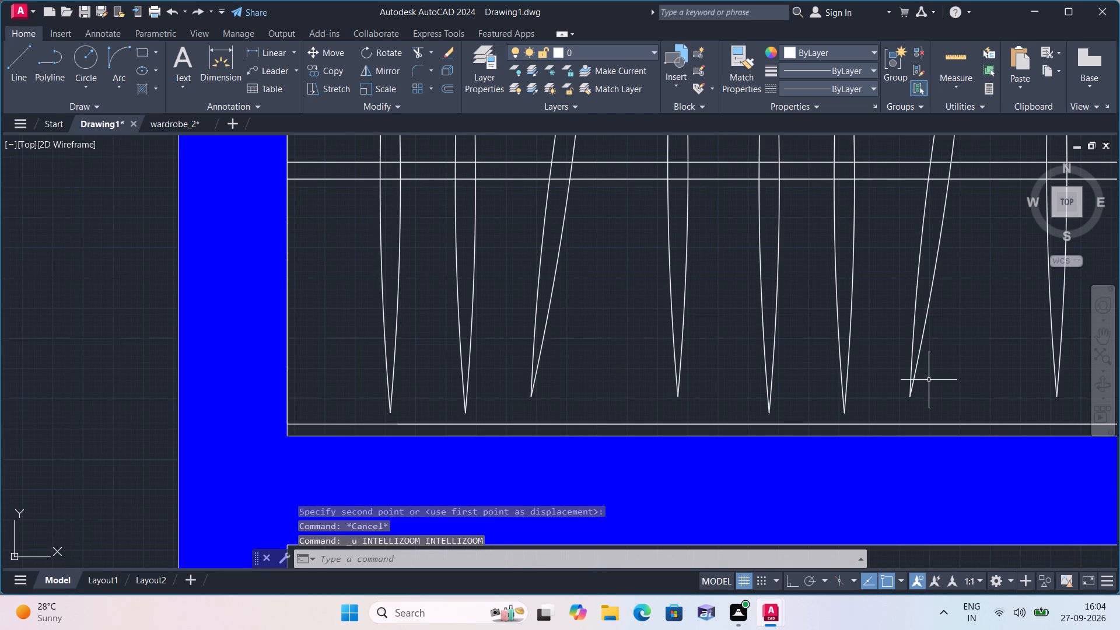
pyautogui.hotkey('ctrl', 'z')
# Move the whole wardrobe together with its south edge line west, close to the west wall of the BEDROOM 14'-6"X21'.
pyautogui.moveTo(996, 400); pyautogui.dragTo(985, 304, button='middle')
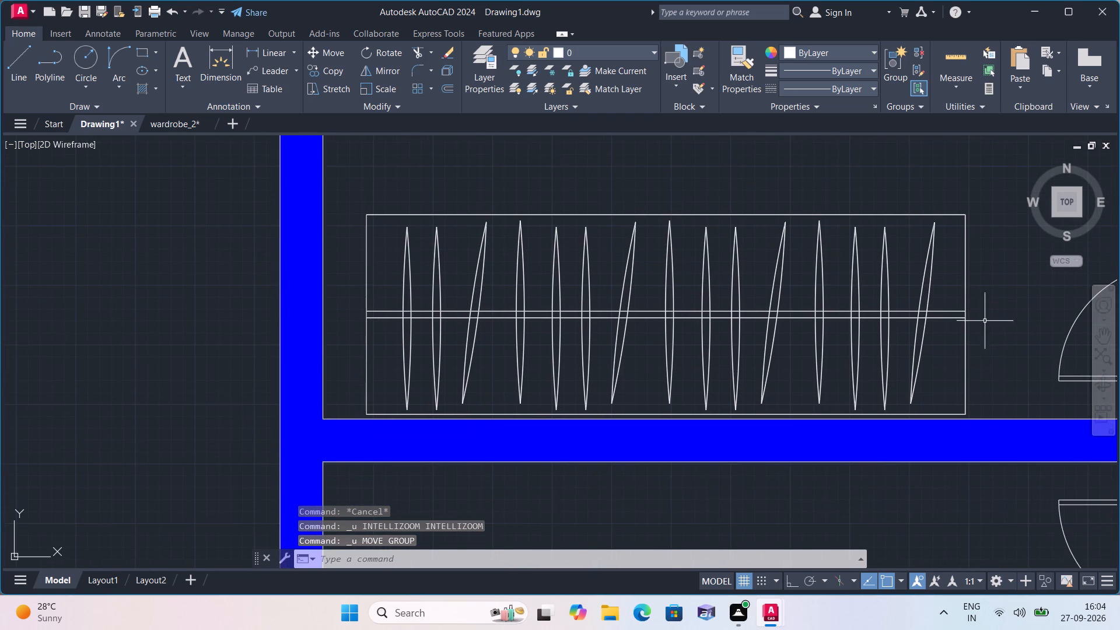
pyautogui.scroll(1, 984, 404)
pyautogui.click(950, 420)
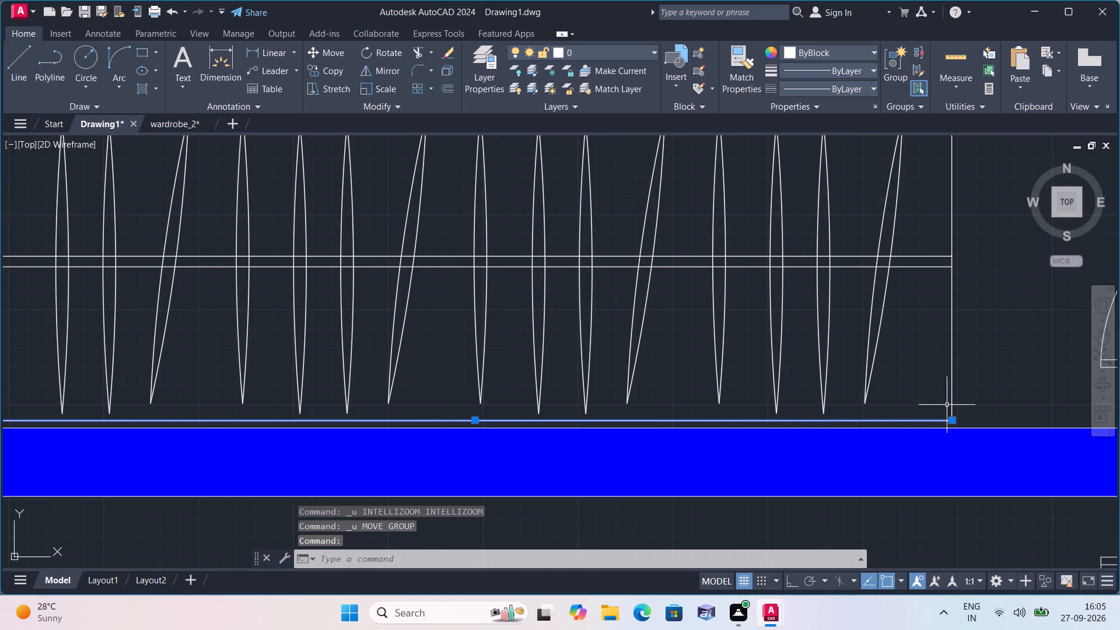
pyautogui.scroll(-1, 947, 404)
pyautogui.moveTo(973, 398); pyautogui.dragTo(968, 379)
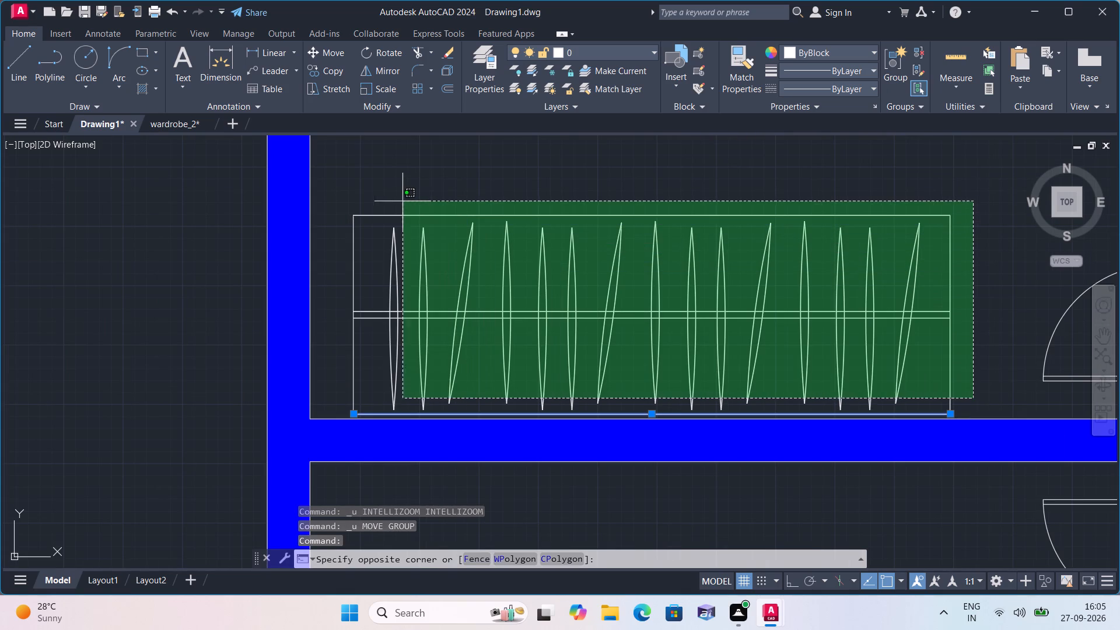
pyautogui.click(344, 178)
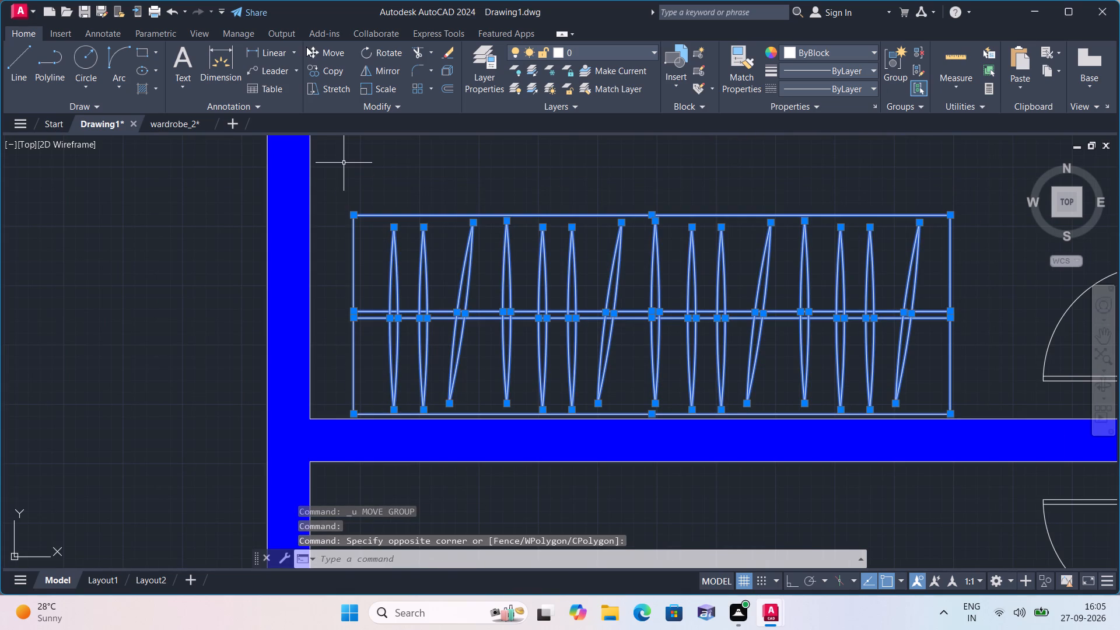
pyautogui.click(330, 51)
pyautogui.click(613, 305)
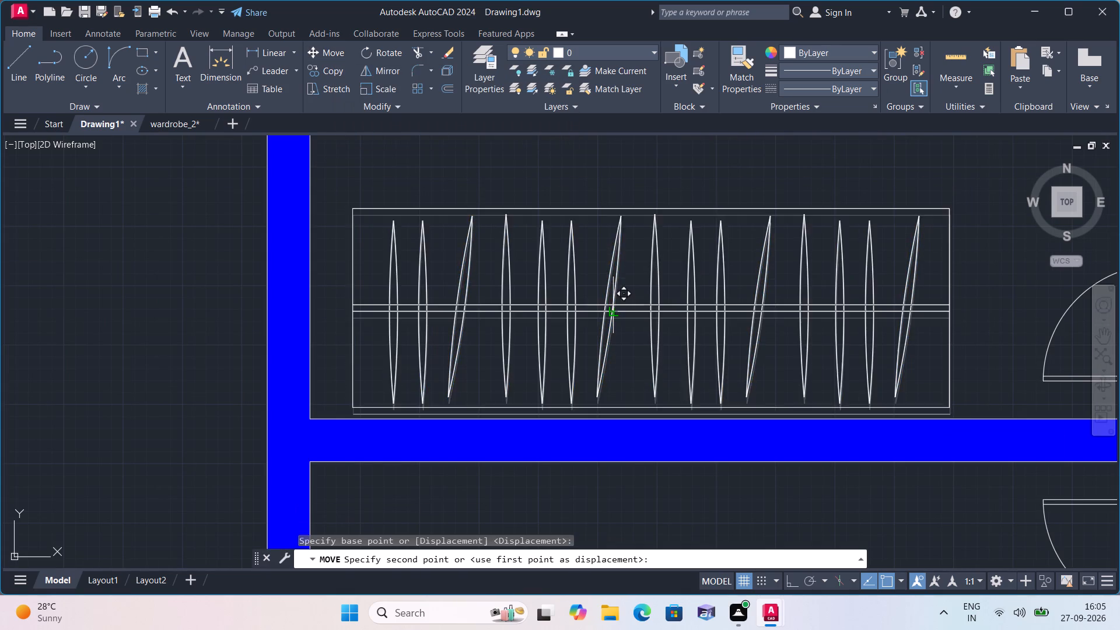
pyautogui.scroll(1, 572, 306)
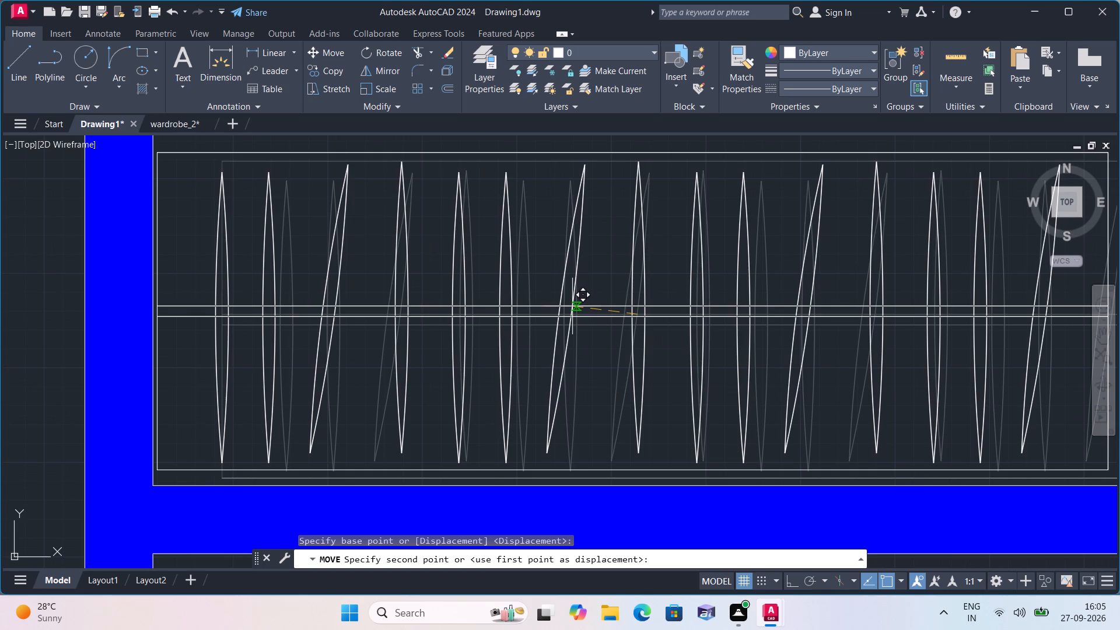
pyautogui.click(576, 311)
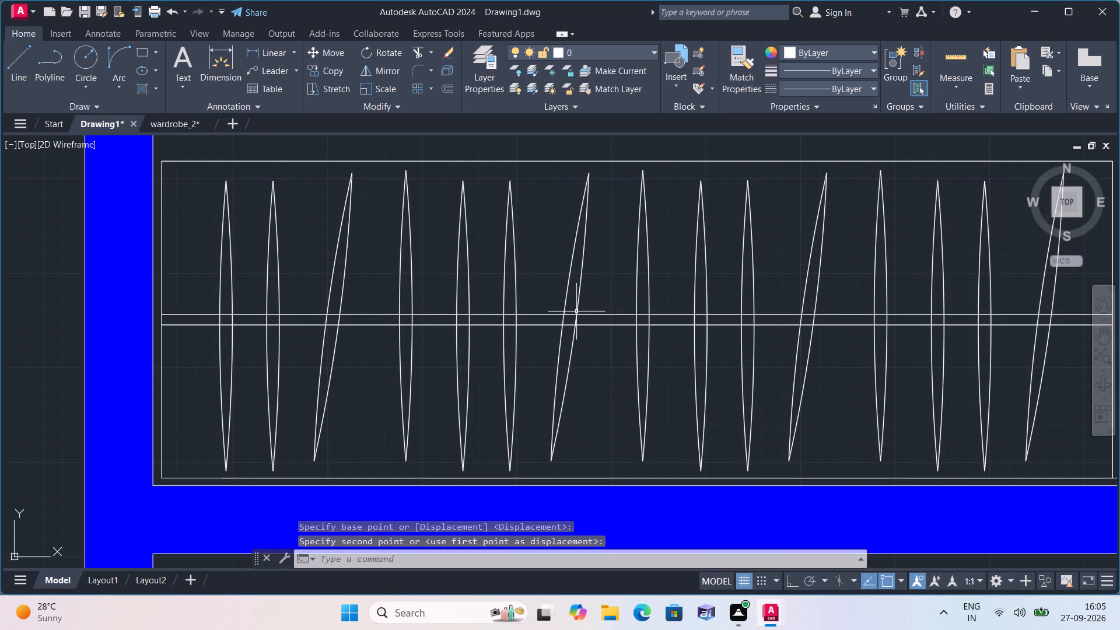
# Shorten the overhanging south edge line by stretching its east end back to the wardrobe's south-east corner.
pyautogui.scroll(-2, 576, 312)
pyautogui.scroll(3, 483, 369)
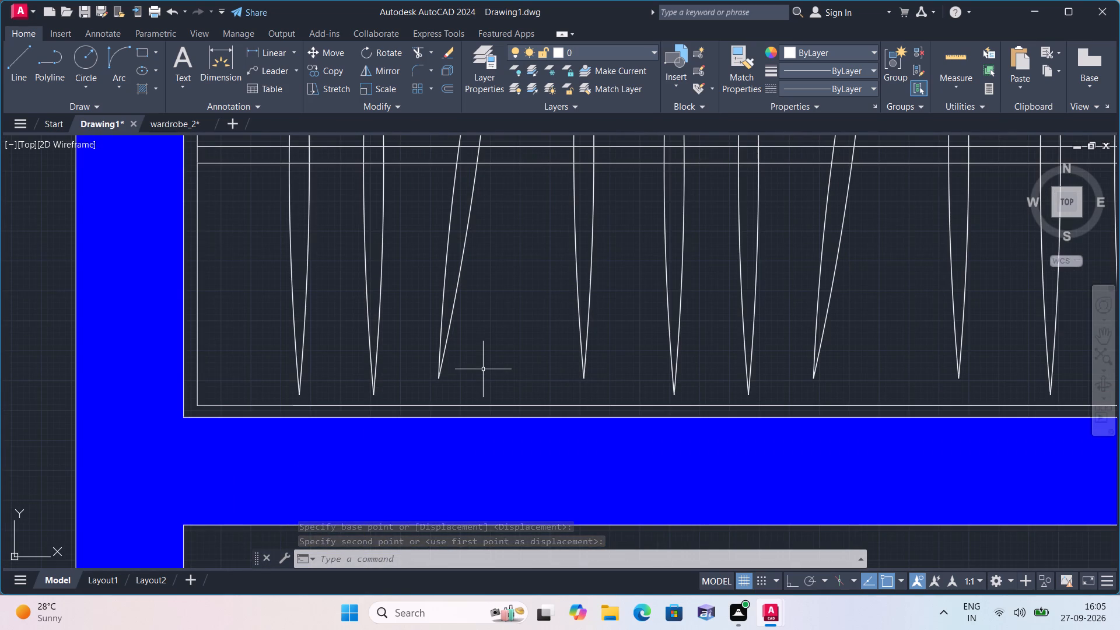
pyautogui.scroll(-3, 483, 369)
pyautogui.scroll(3, 803, 382)
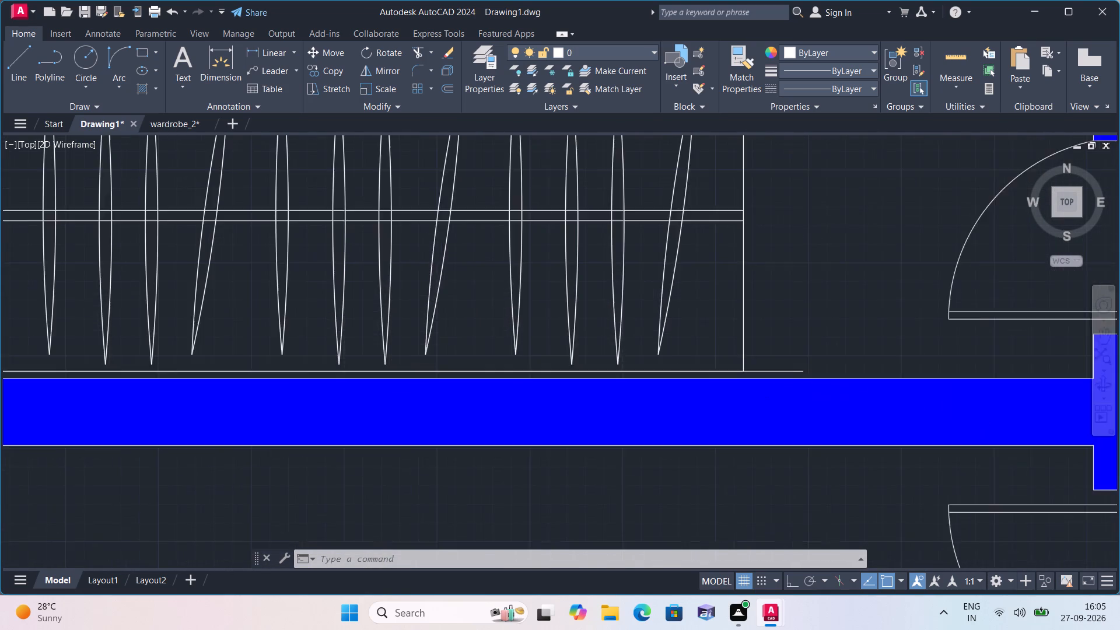
pyautogui.click(768, 367)
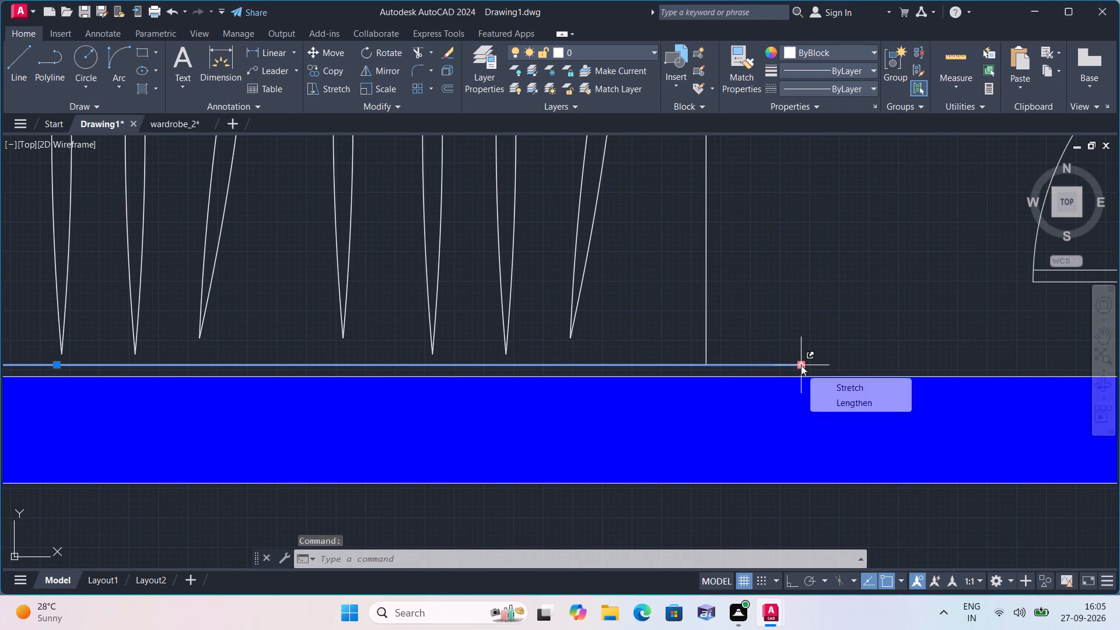
pyautogui.click(801, 365)
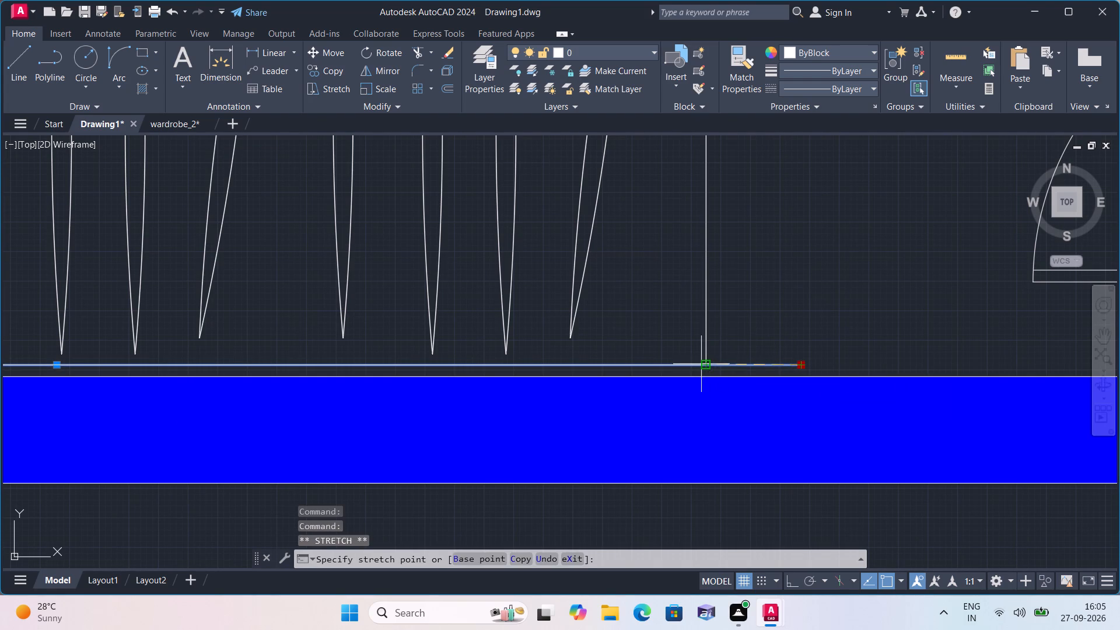
pyautogui.click(703, 364)
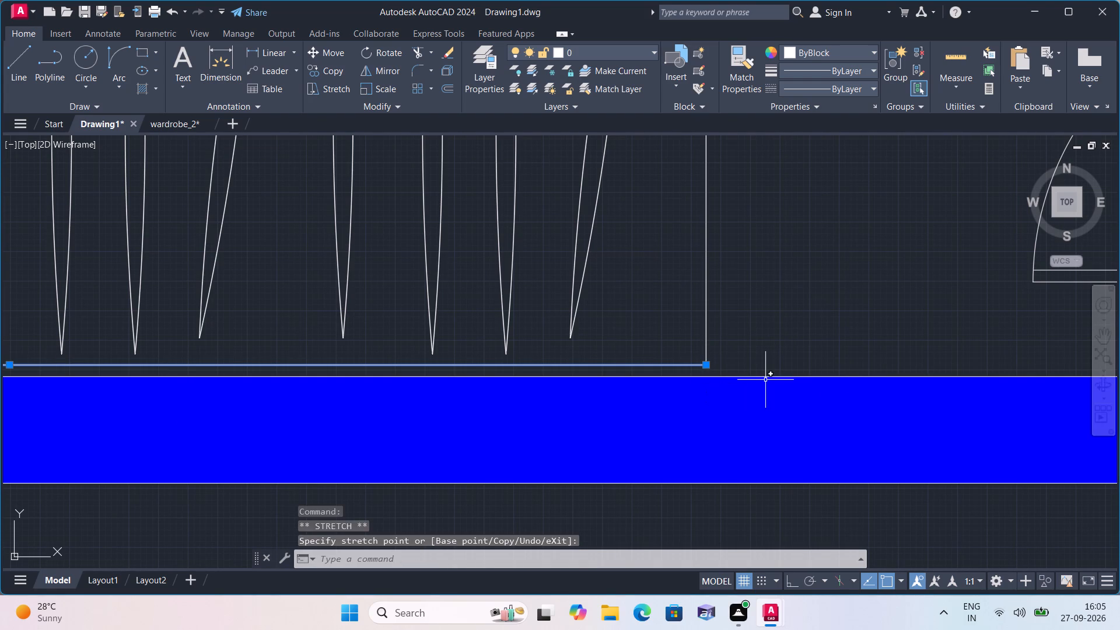
pyautogui.press('Escape')
# Examine how the wardrobe sits in the south-west corner of the BEDROOM 14'-6"X21' relative to the walls and door.
pyautogui.scroll(-4, 766, 379)
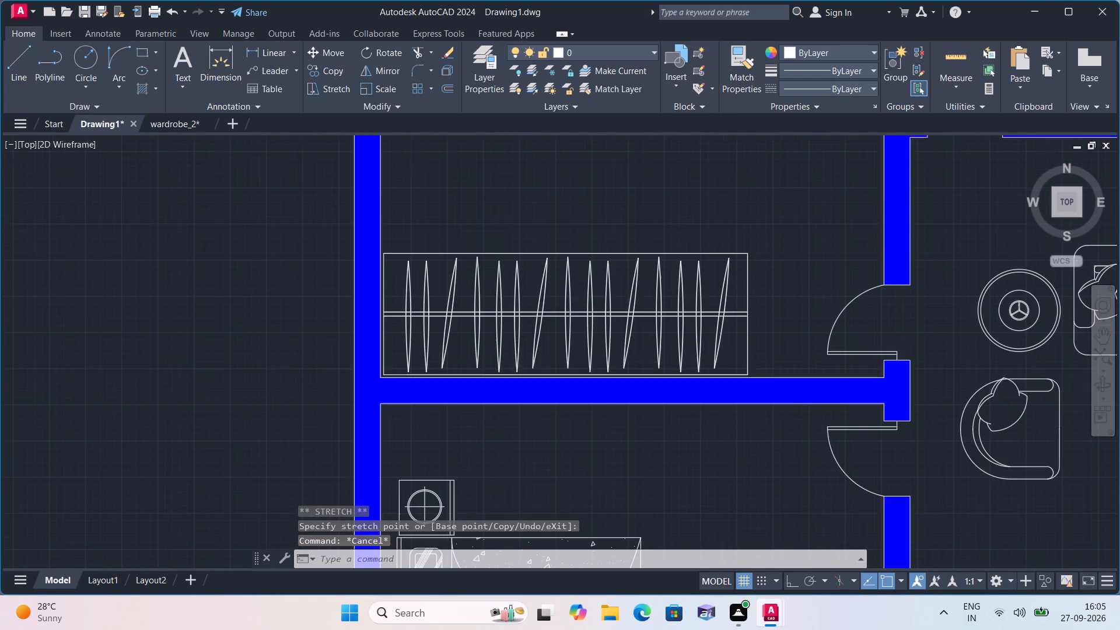
pyautogui.scroll(-4, 758, 378)
pyautogui.scroll(3, 750, 378)
pyautogui.scroll(-2, 750, 378)
pyautogui.scroll(1, 750, 378)
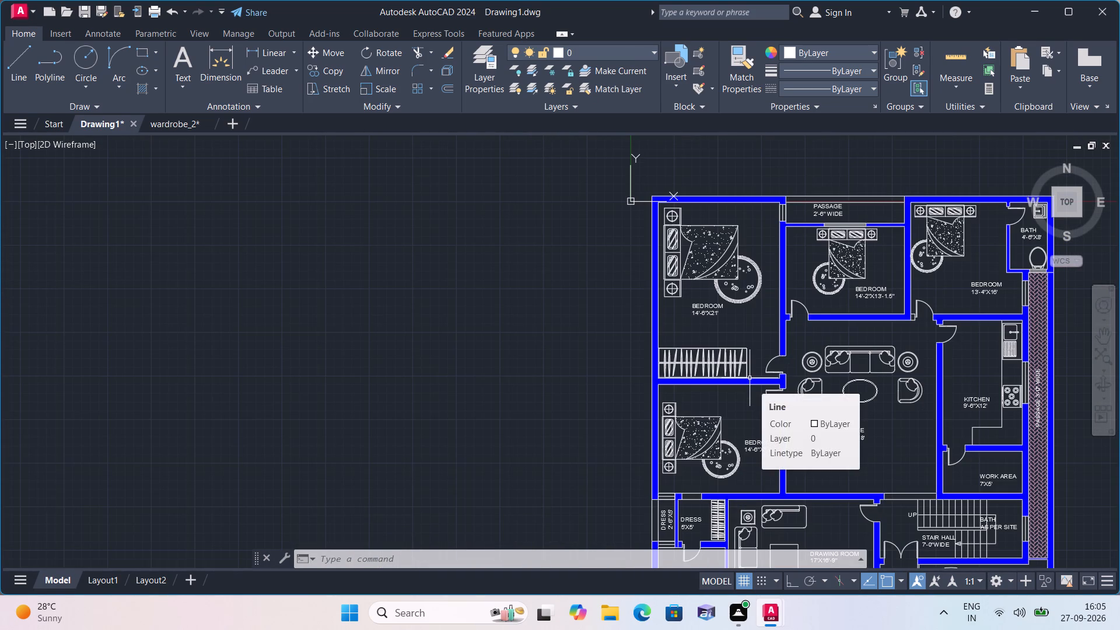
pyautogui.scroll(1, 750, 378)
pyautogui.scroll(-1, 735, 376)
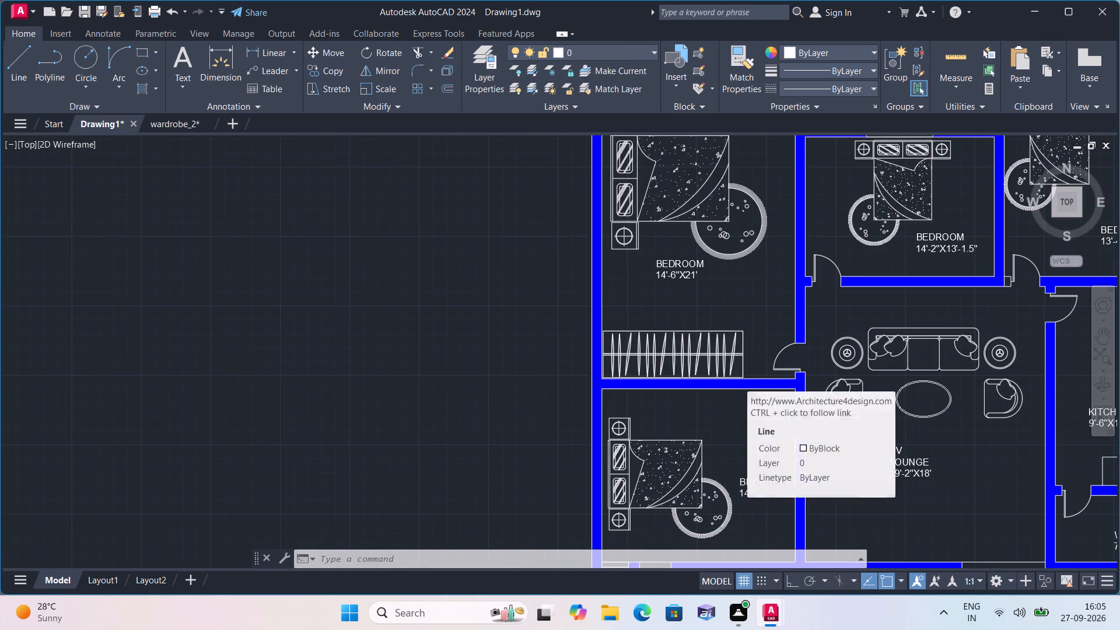
pyautogui.scroll(4, 735, 376)
pyautogui.scroll(-2, 735, 376)
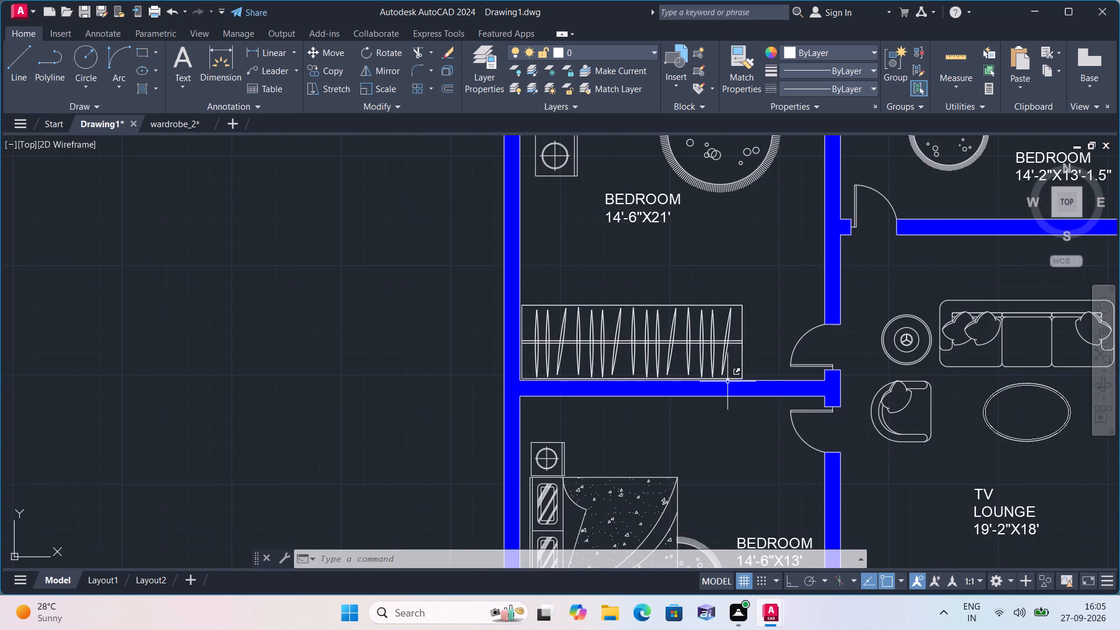
pyautogui.scroll(1, 722, 383)
pyautogui.scroll(-2, 722, 383)
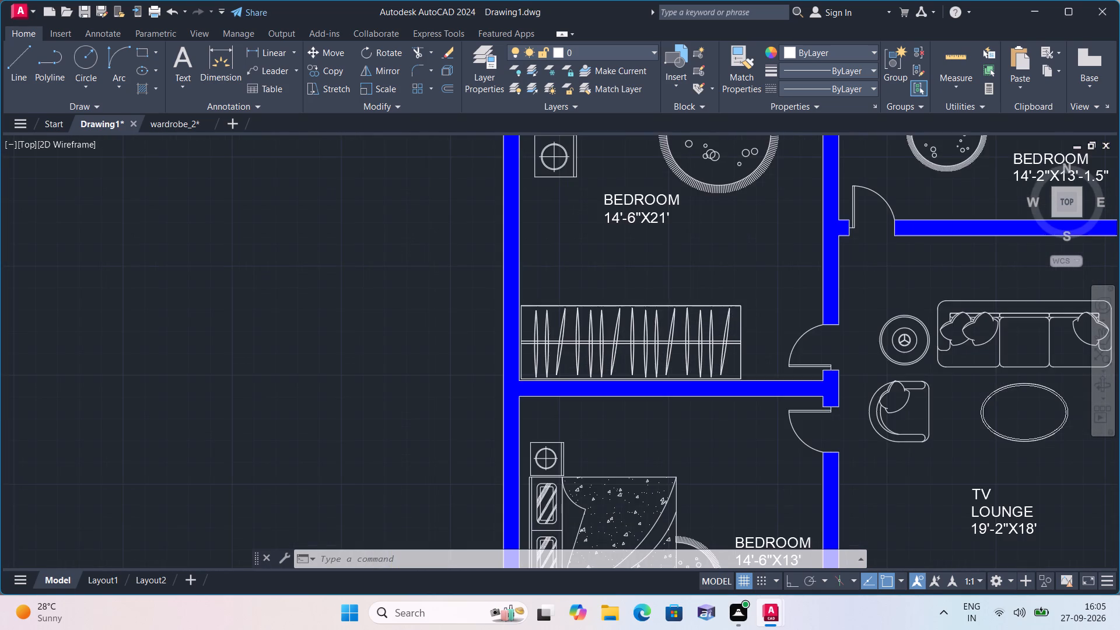
pyautogui.scroll(-1, 722, 383)
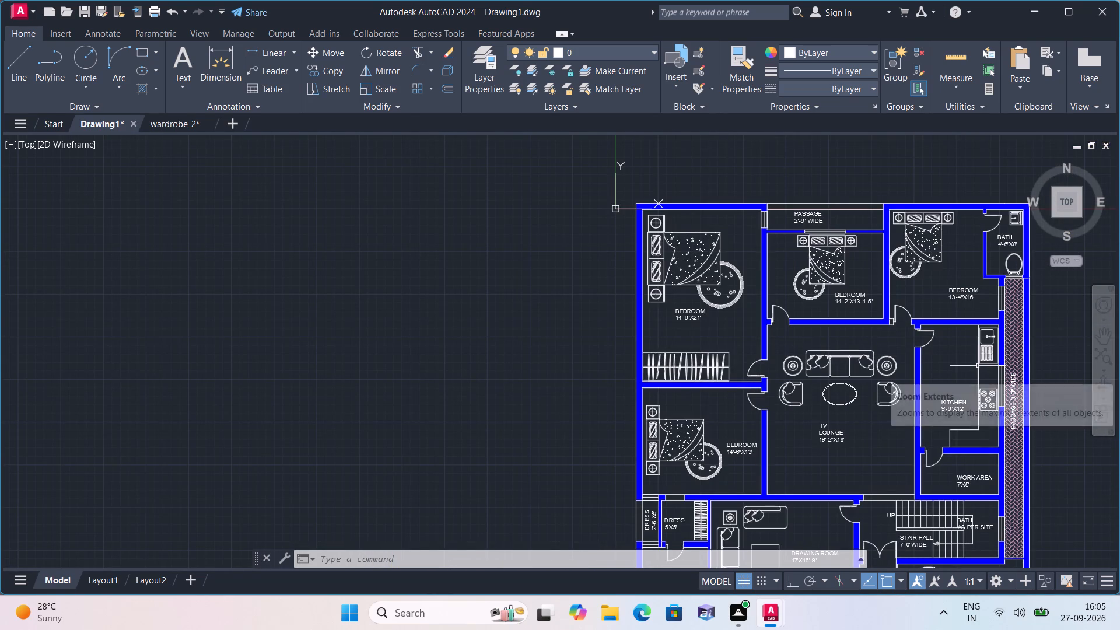
pyautogui.scroll(1, 978, 366)
pyautogui.scroll(-1, 978, 366)
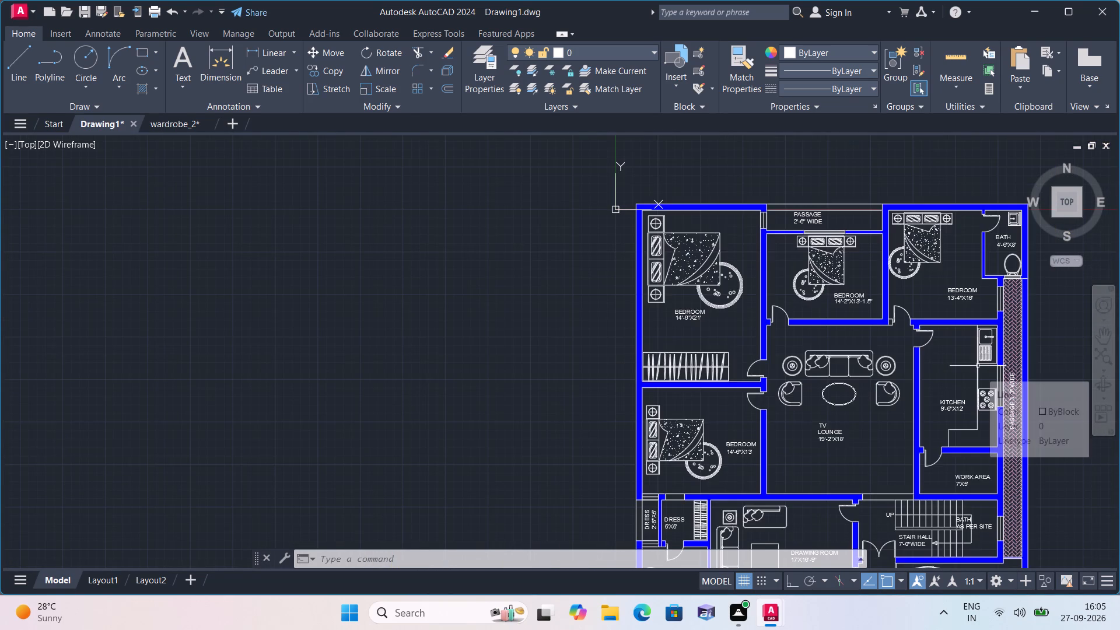
# Review the complete furnished floor plan, including the drawing room, dress and bath areas, lawn and porch.
pyautogui.scroll(-1, 978, 366)
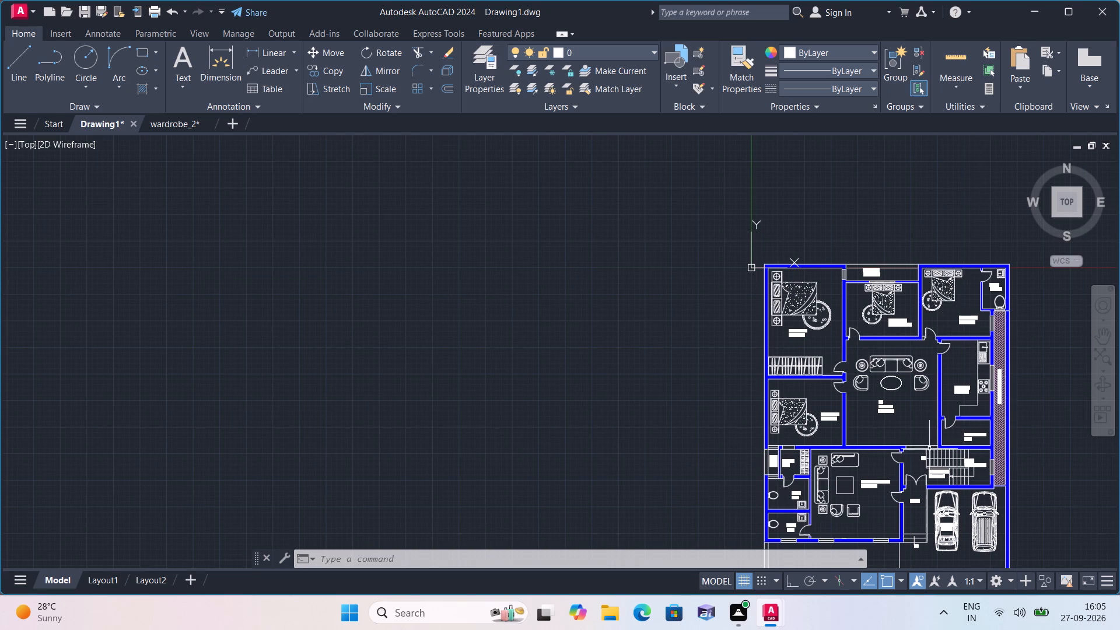
pyautogui.scroll(-1, 932, 487)
pyautogui.moveTo(927, 453); pyautogui.dragTo(929, 418, button='middle')
pyautogui.scroll(-1, 928, 431)
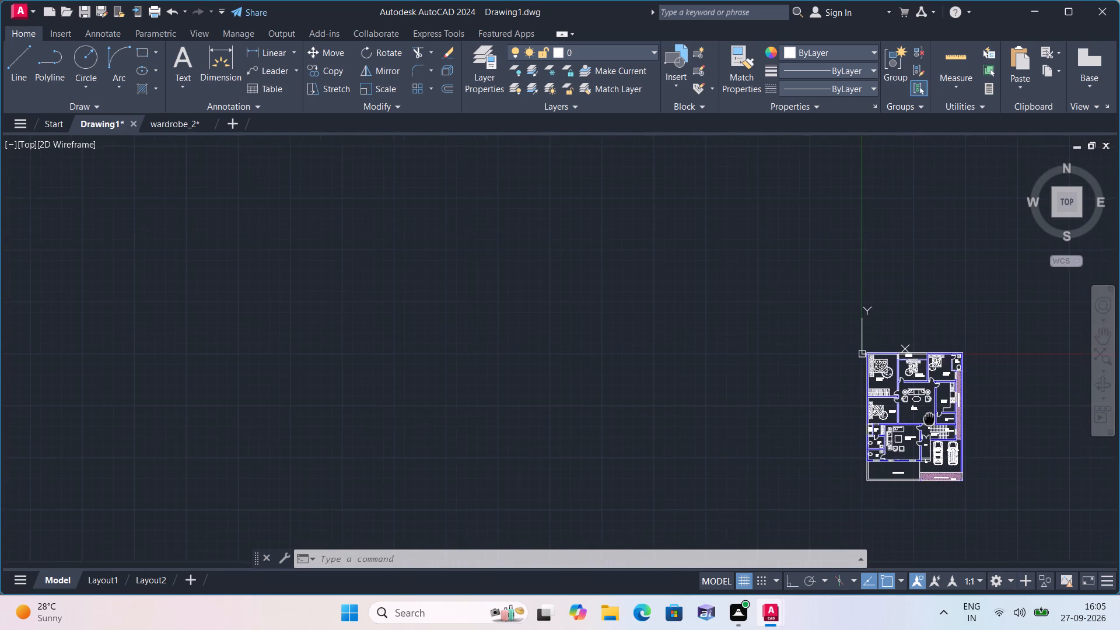
pyautogui.scroll(2, 930, 415)
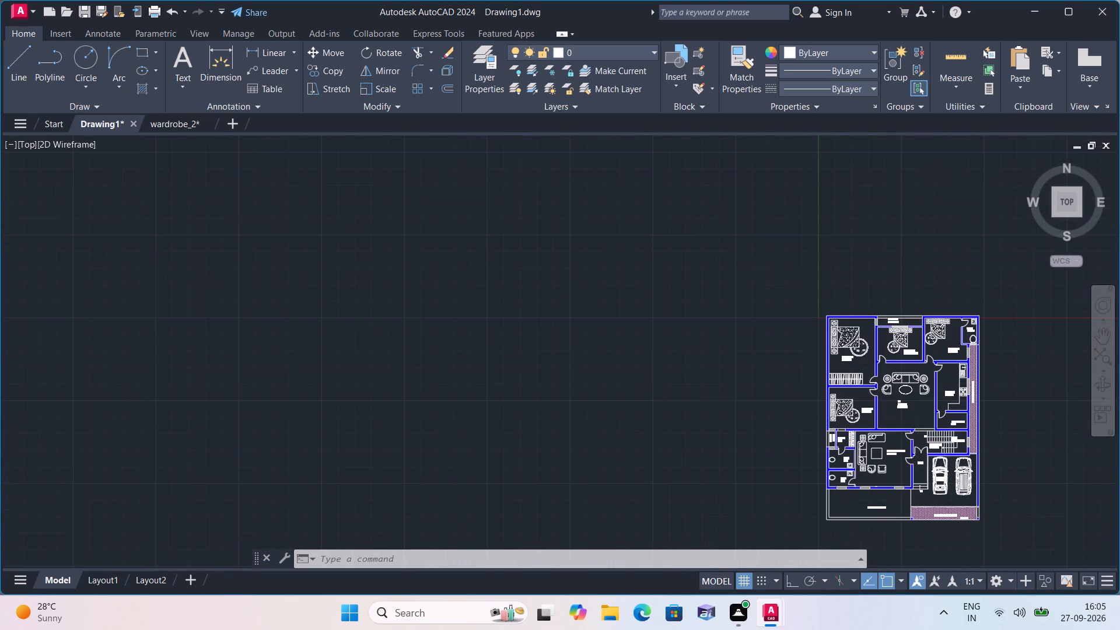
pyautogui.scroll(-1, 930, 415)
pyautogui.scroll(1, 310, 490)
pyautogui.scroll(-1, 502, 459)
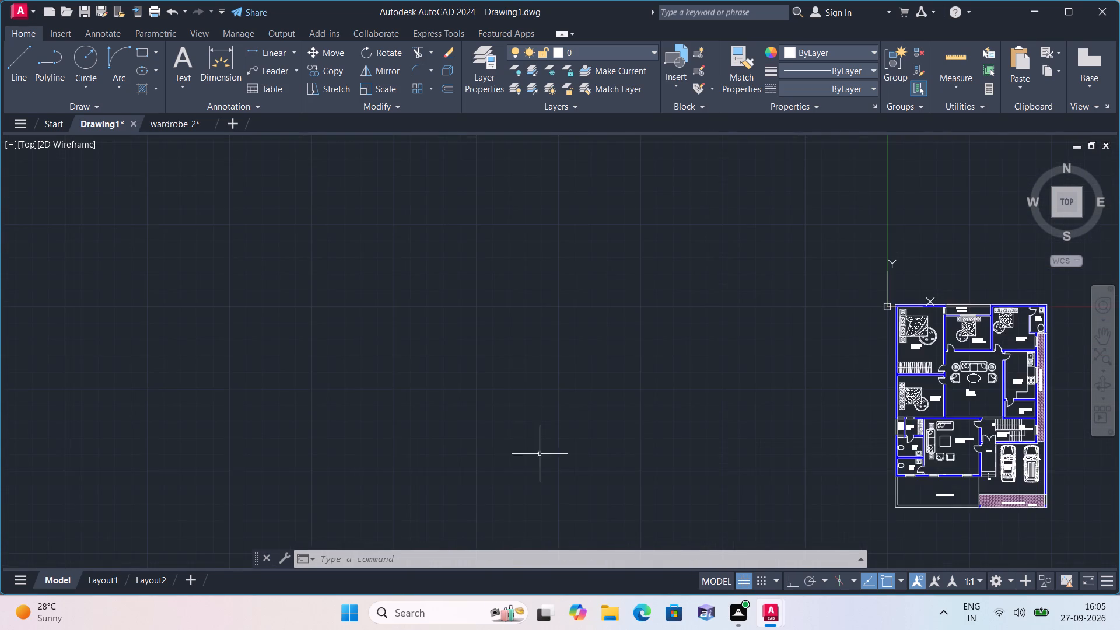
pyautogui.scroll(2, 946, 405)
pyautogui.moveTo(946, 475); pyautogui.dragTo(919, 327, button='middle')
pyautogui.scroll(2, 905, 383)
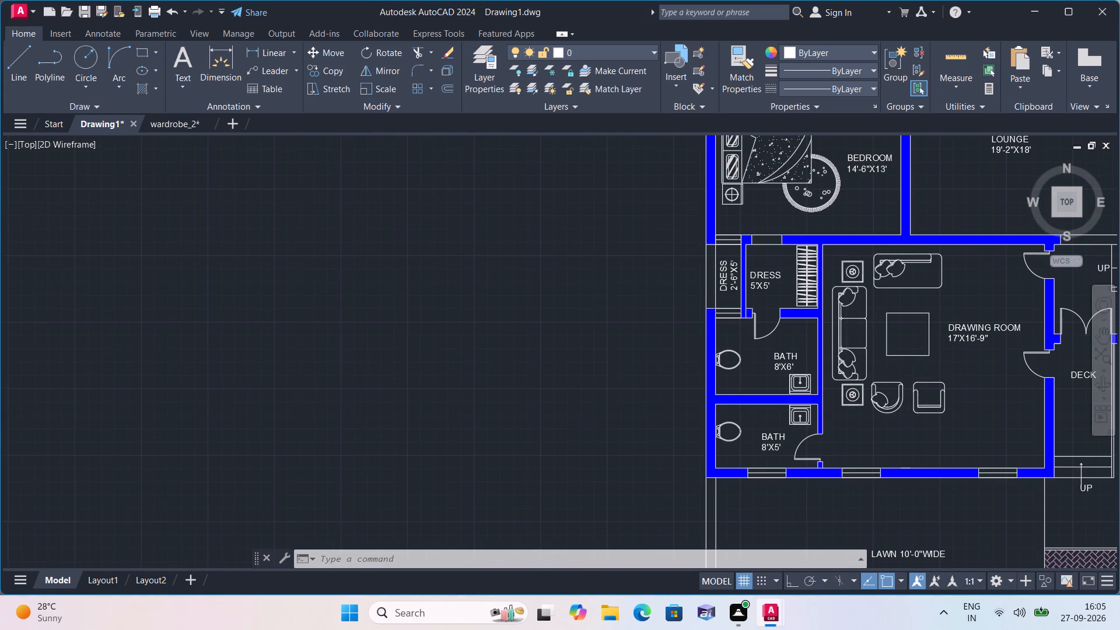
pyautogui.scroll(-2, 860, 429)
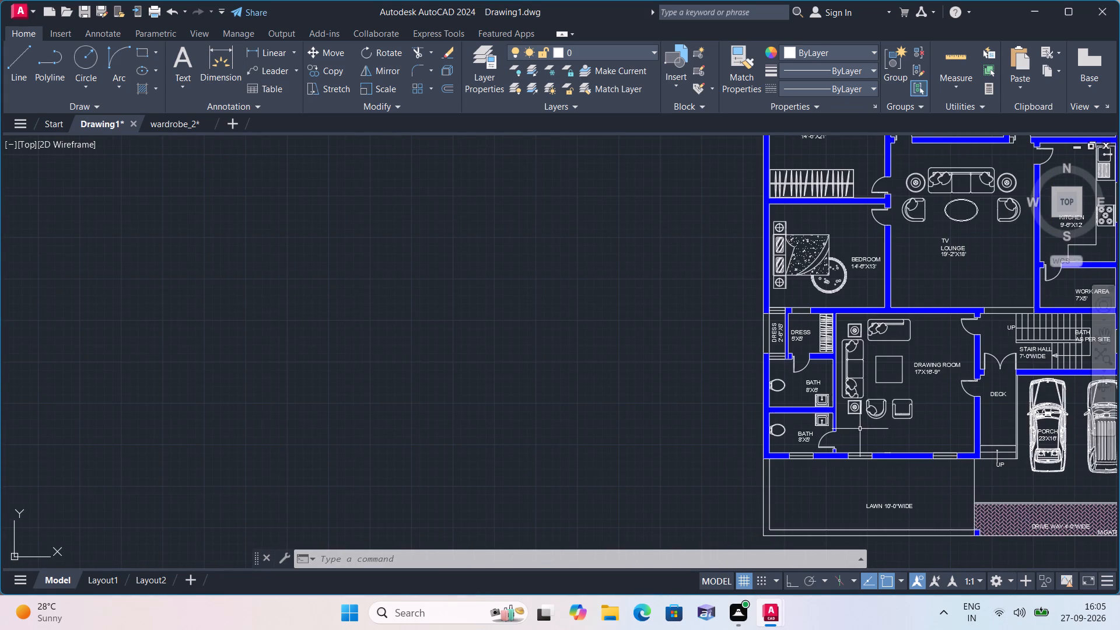
pyautogui.moveTo(855, 426); pyautogui.dragTo(738, 425, button='middle')
pyautogui.scroll(-1, 855, 425)
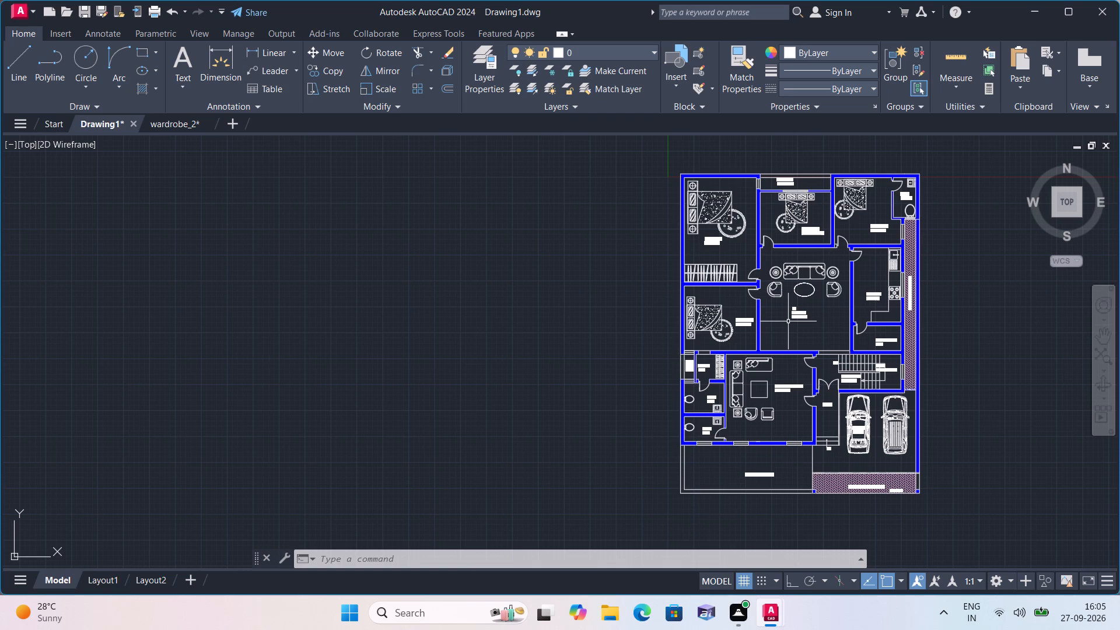
pyautogui.scroll(-1, 960, 285)
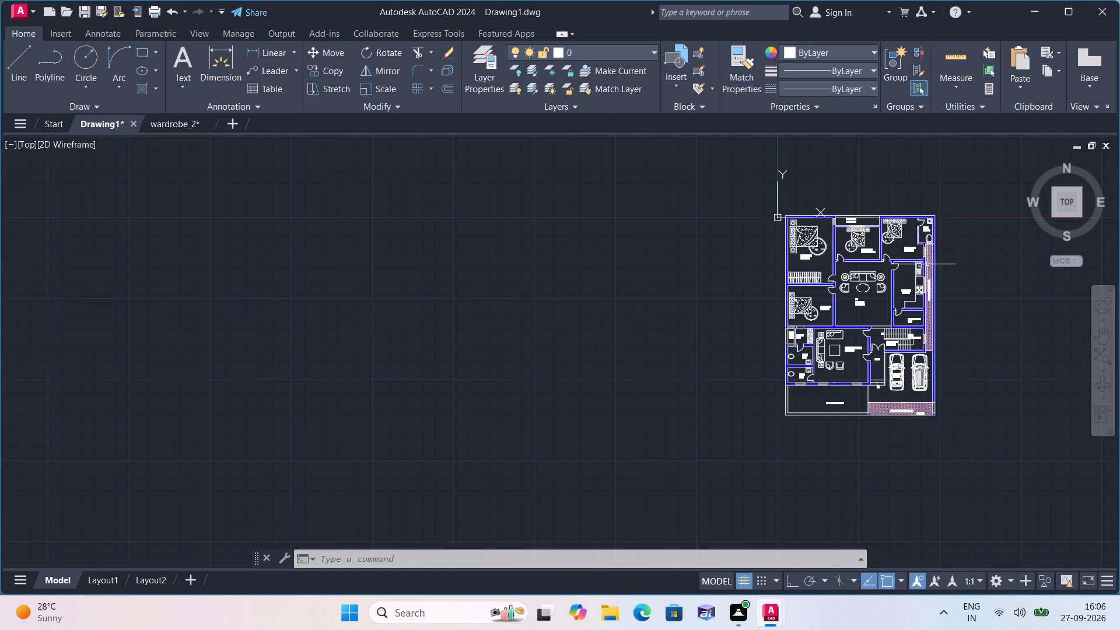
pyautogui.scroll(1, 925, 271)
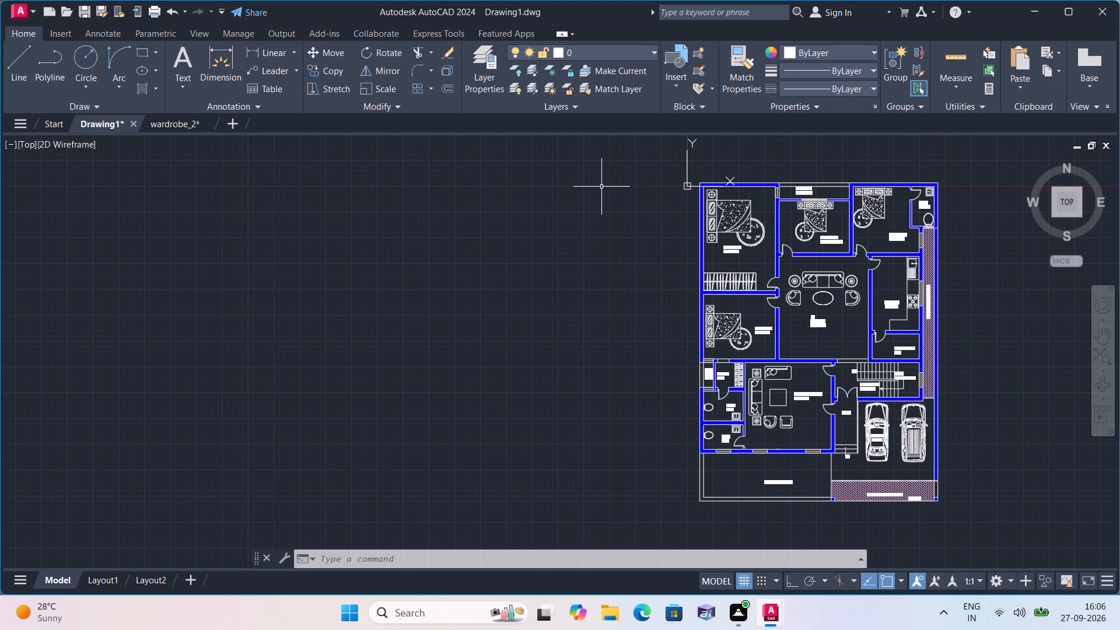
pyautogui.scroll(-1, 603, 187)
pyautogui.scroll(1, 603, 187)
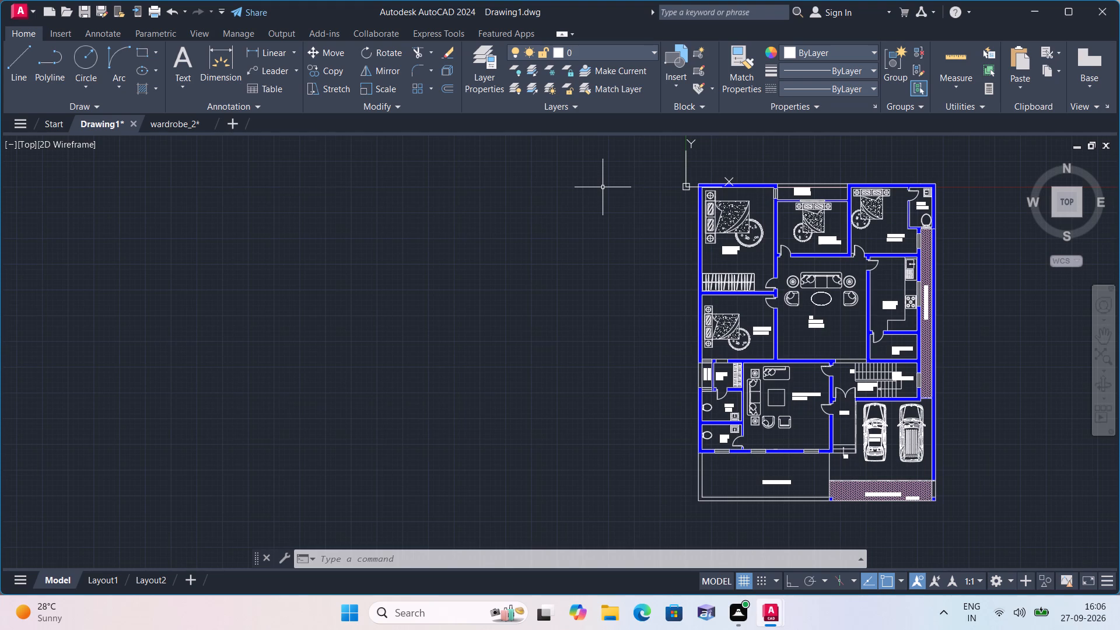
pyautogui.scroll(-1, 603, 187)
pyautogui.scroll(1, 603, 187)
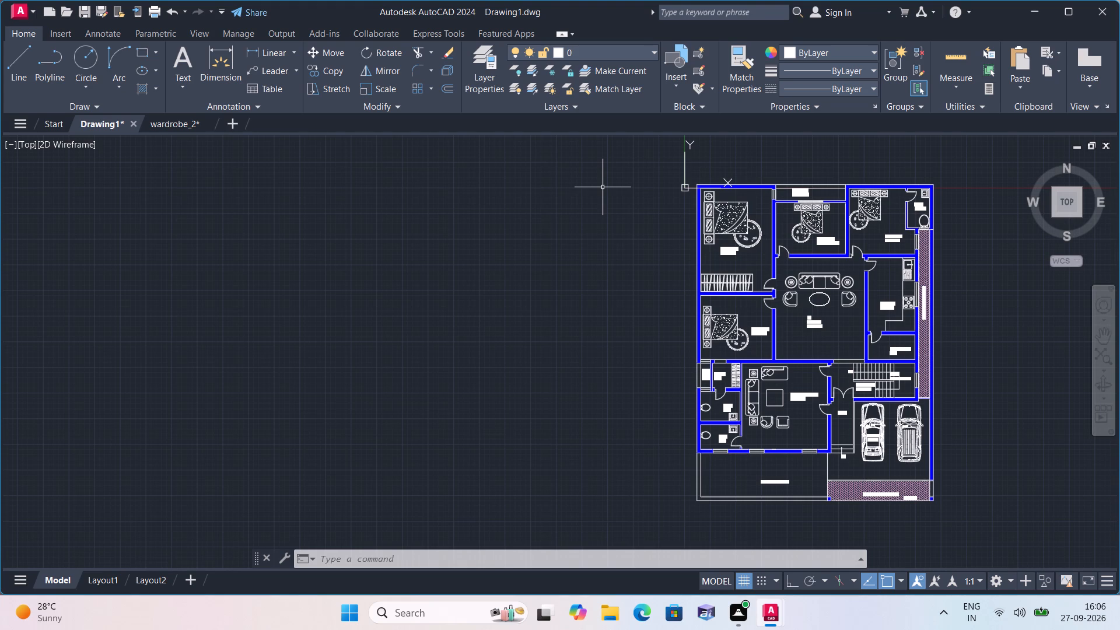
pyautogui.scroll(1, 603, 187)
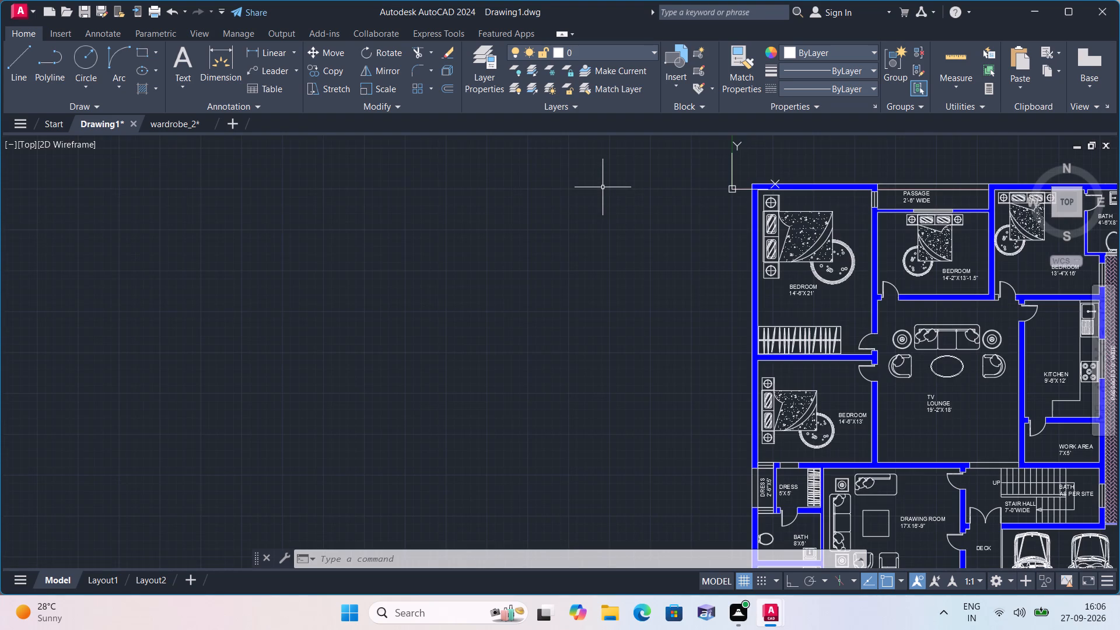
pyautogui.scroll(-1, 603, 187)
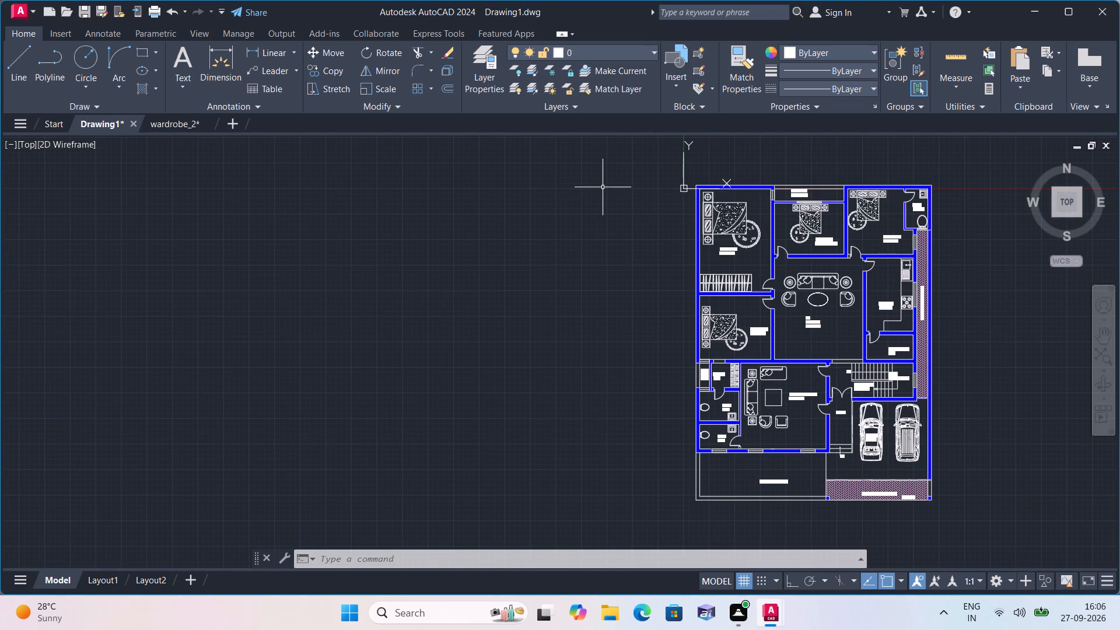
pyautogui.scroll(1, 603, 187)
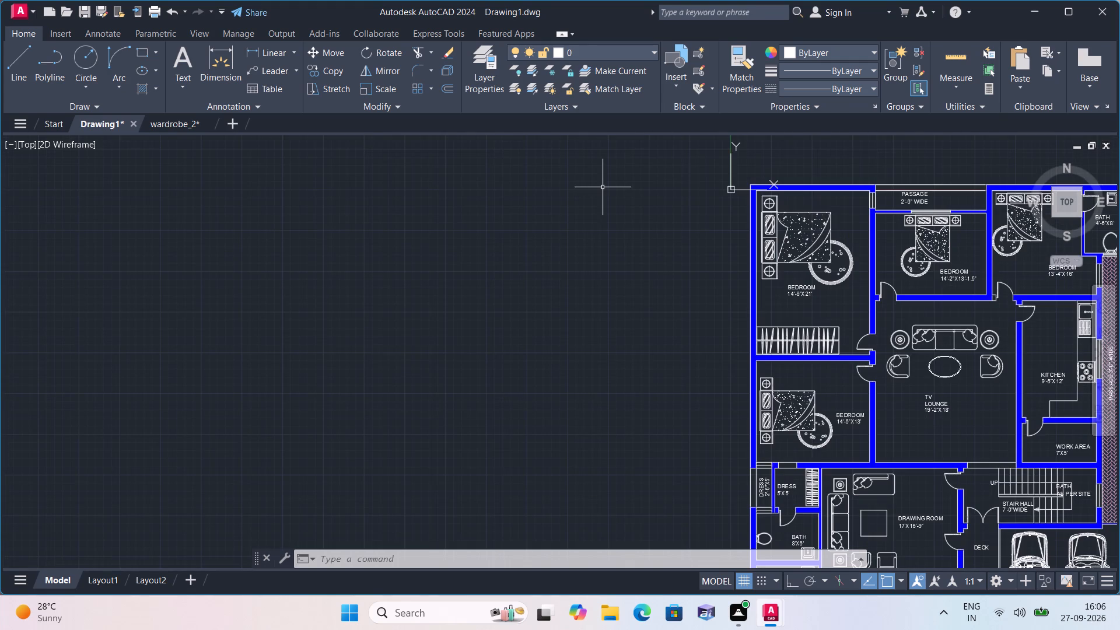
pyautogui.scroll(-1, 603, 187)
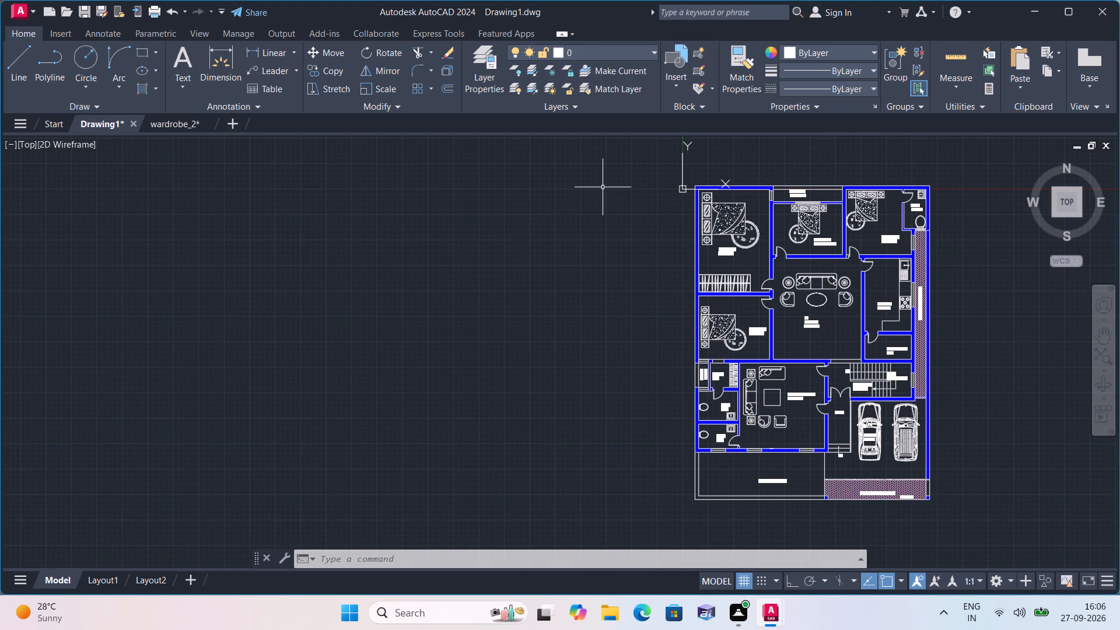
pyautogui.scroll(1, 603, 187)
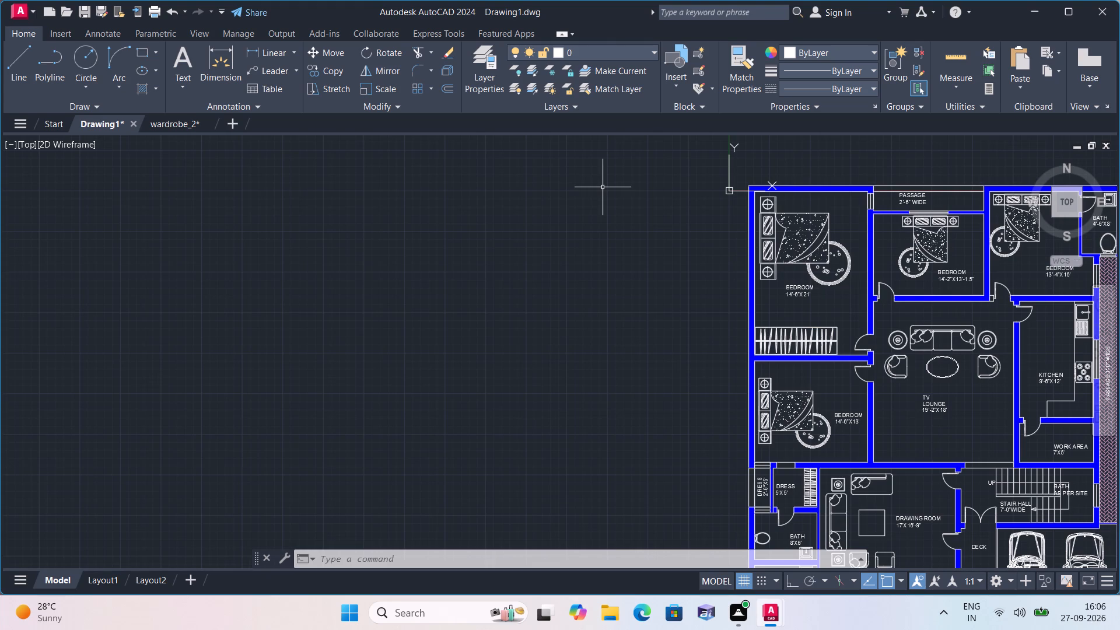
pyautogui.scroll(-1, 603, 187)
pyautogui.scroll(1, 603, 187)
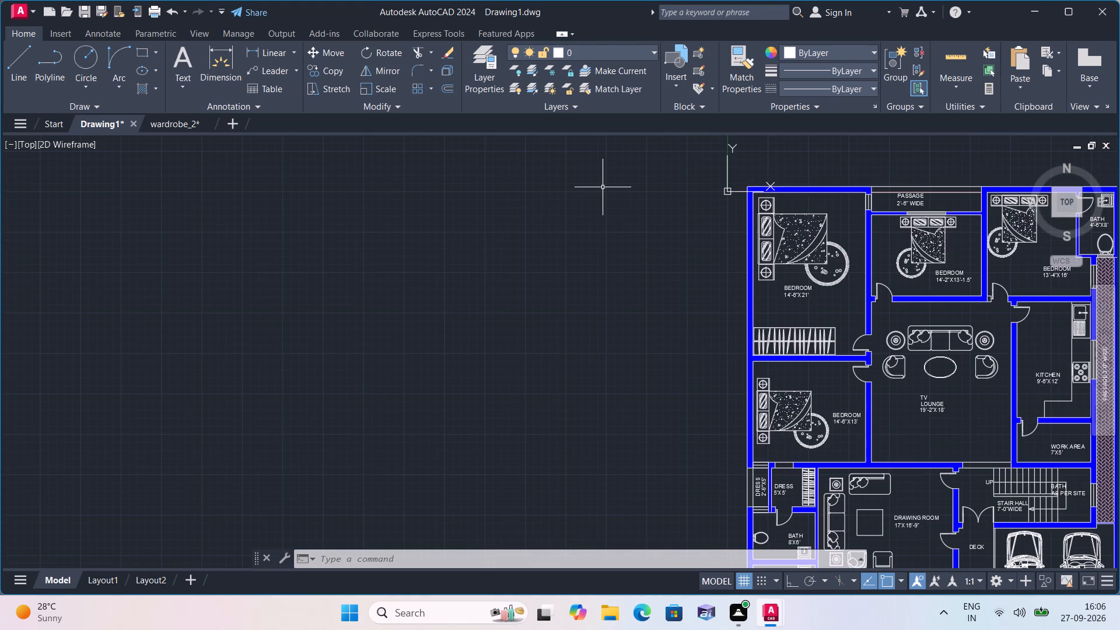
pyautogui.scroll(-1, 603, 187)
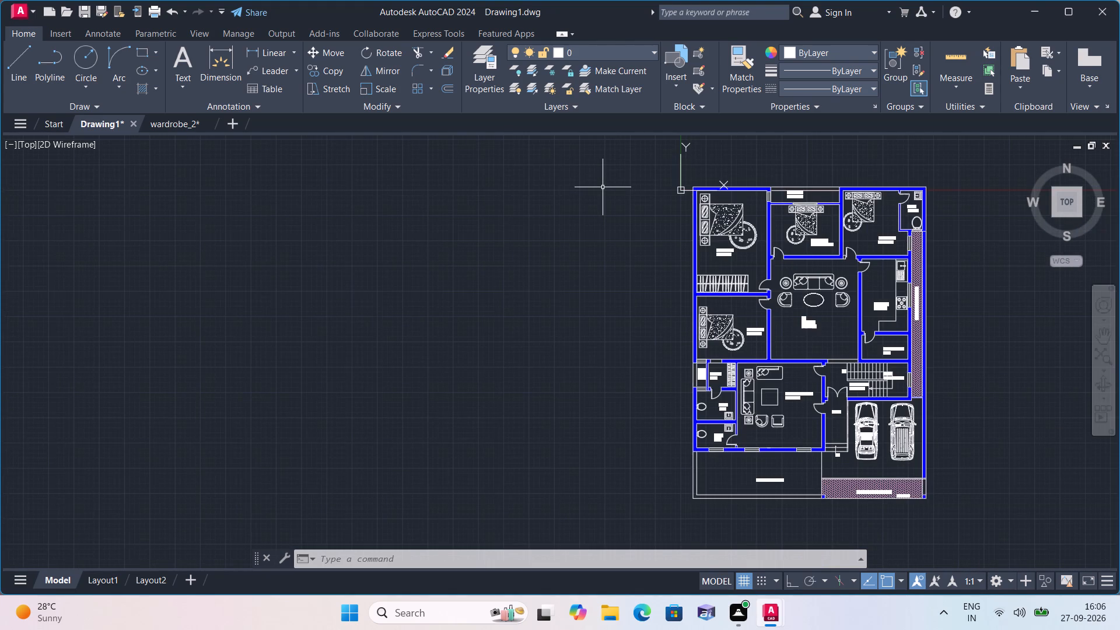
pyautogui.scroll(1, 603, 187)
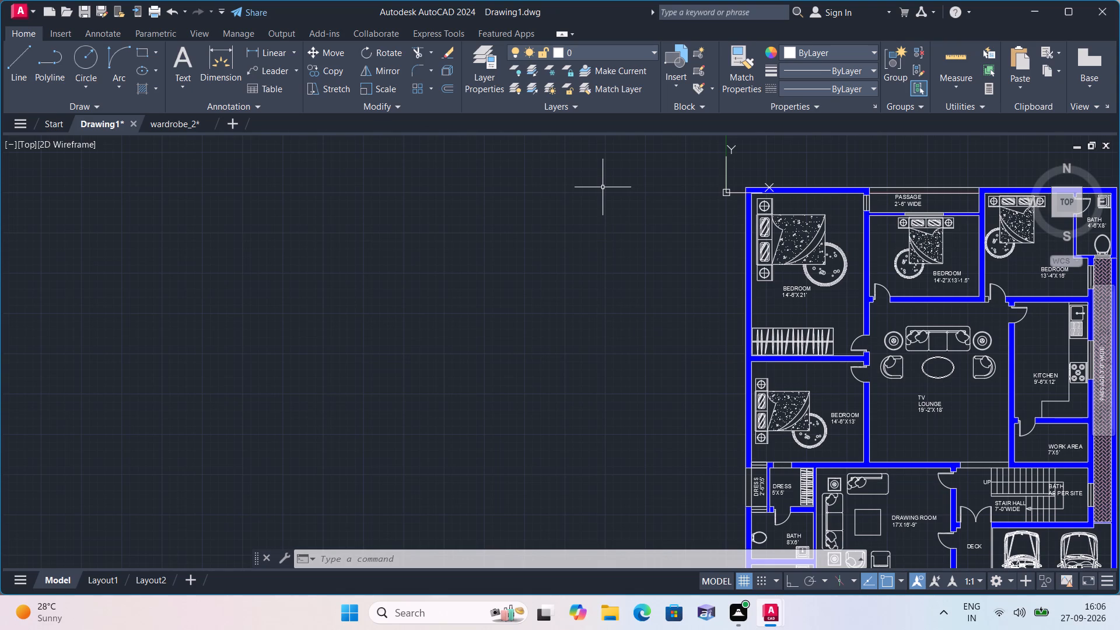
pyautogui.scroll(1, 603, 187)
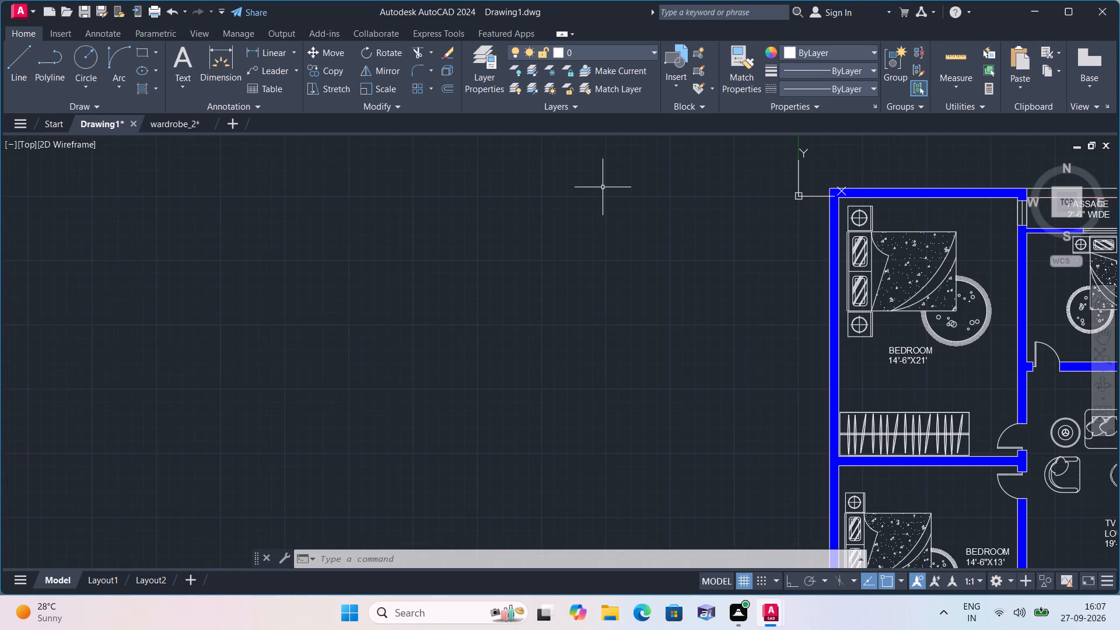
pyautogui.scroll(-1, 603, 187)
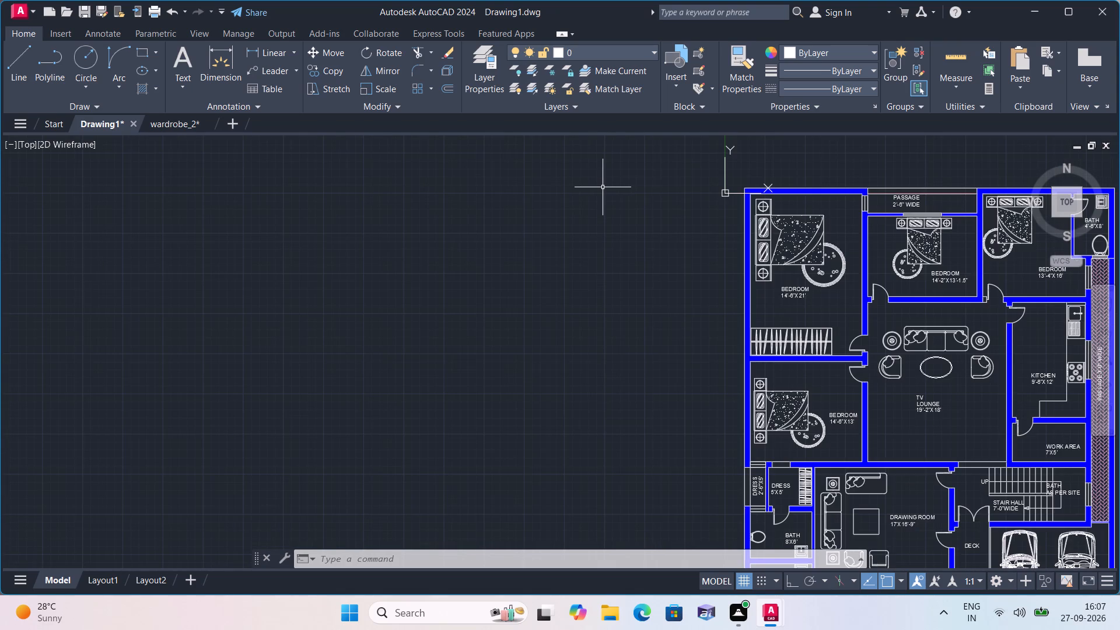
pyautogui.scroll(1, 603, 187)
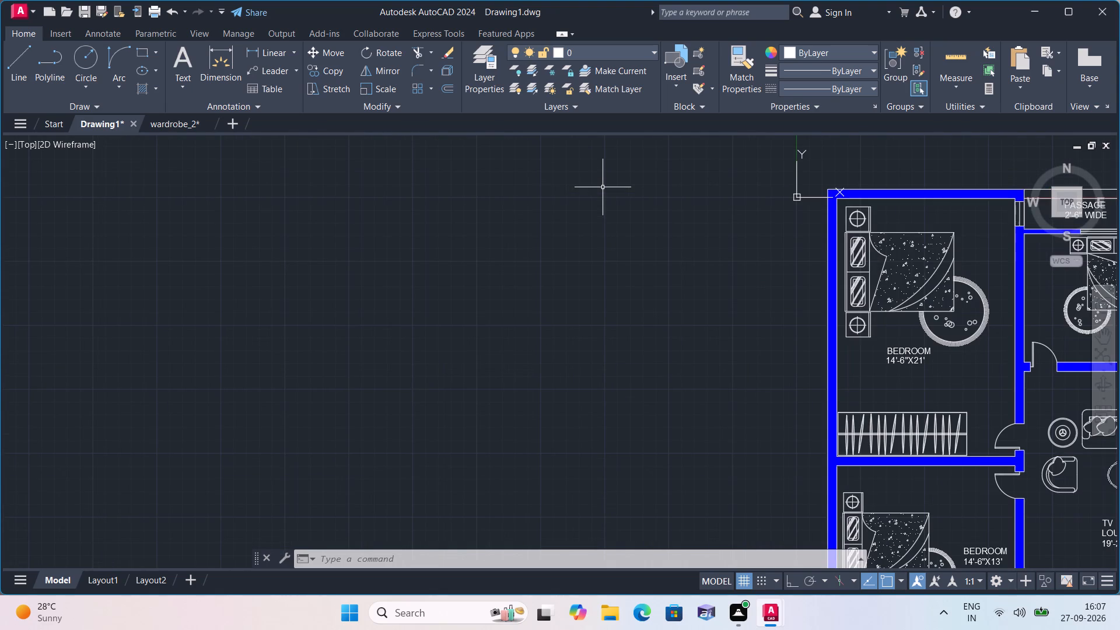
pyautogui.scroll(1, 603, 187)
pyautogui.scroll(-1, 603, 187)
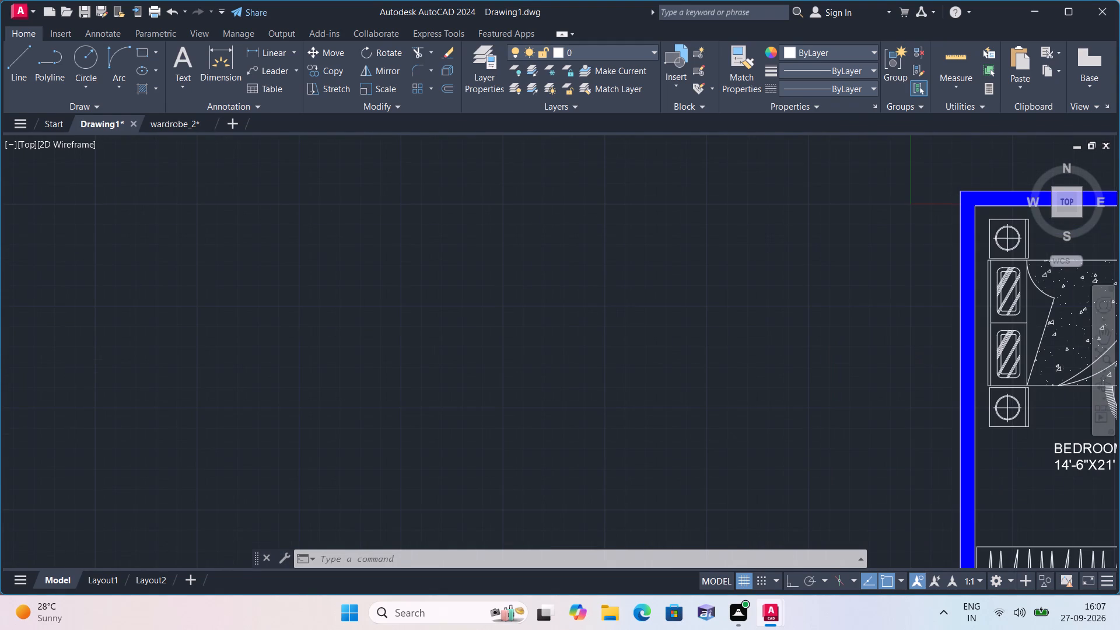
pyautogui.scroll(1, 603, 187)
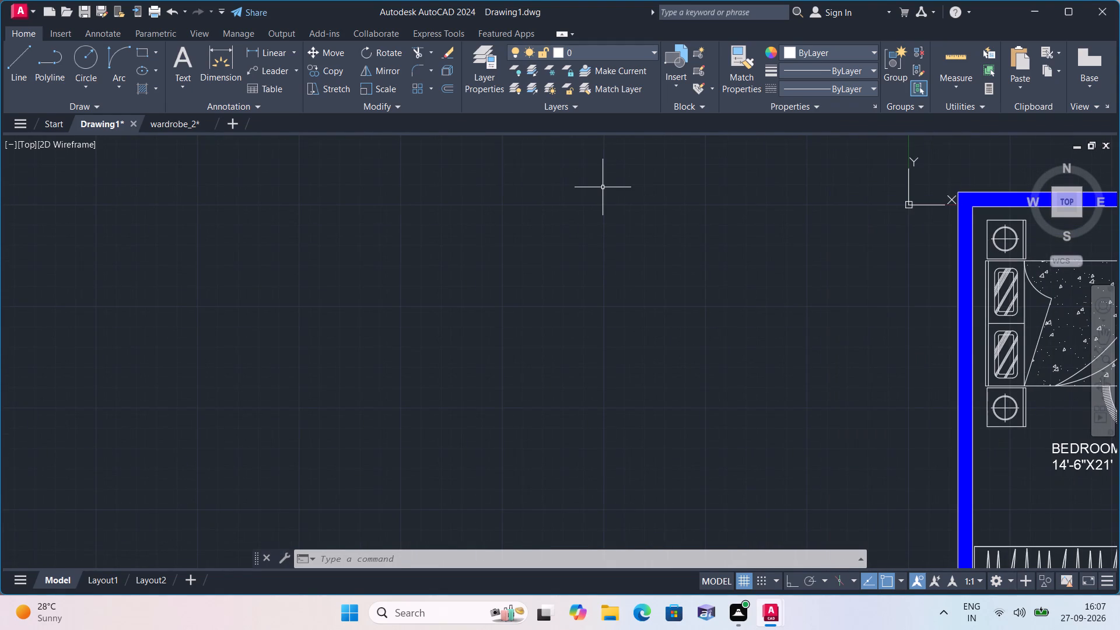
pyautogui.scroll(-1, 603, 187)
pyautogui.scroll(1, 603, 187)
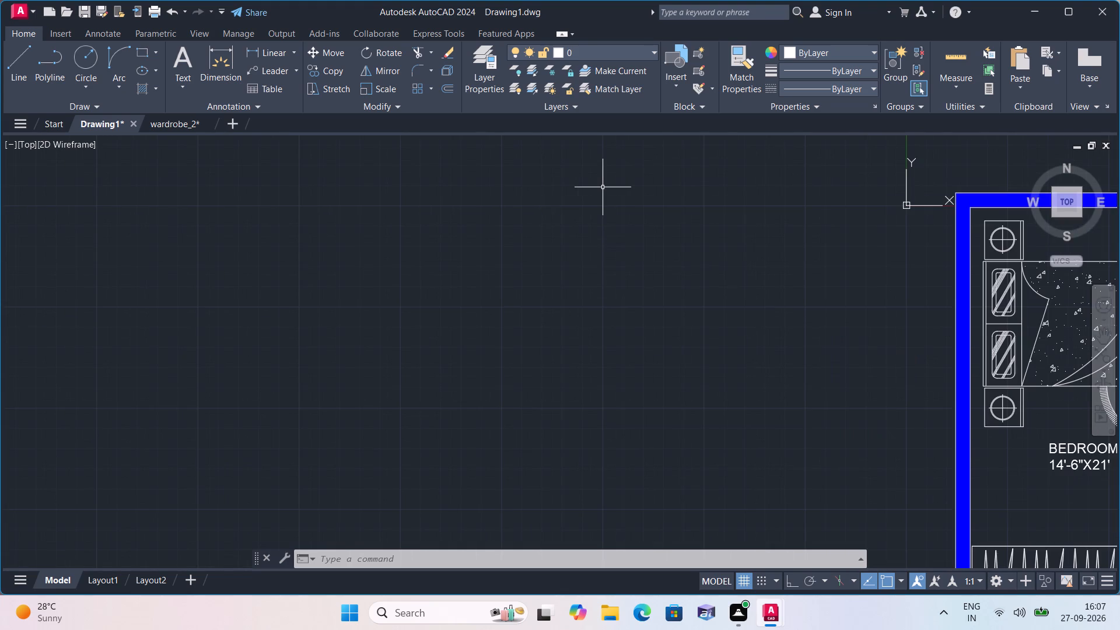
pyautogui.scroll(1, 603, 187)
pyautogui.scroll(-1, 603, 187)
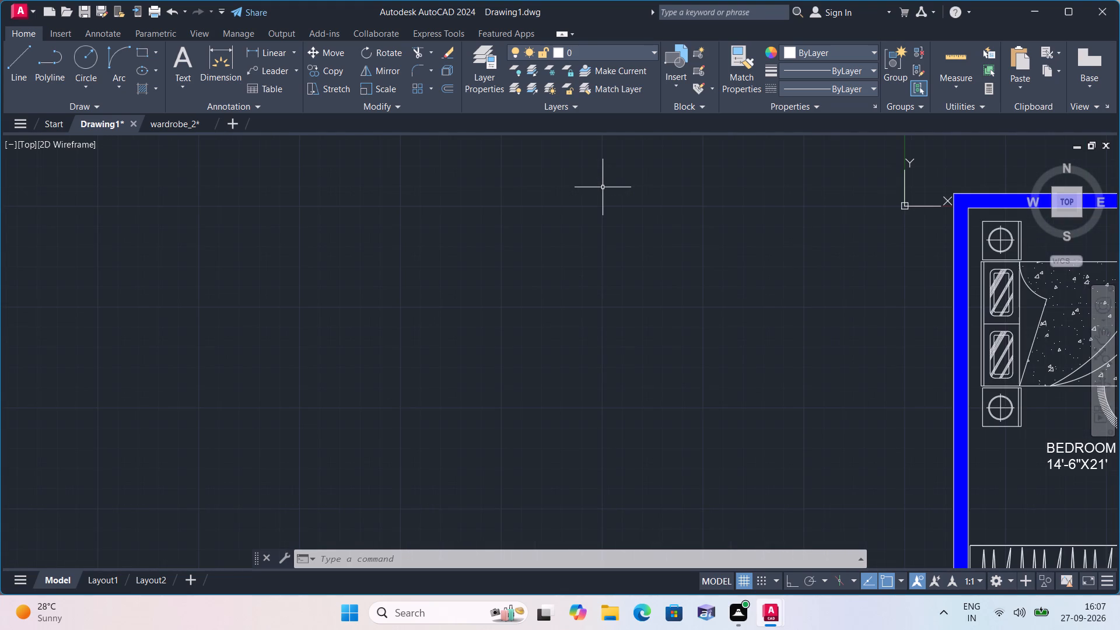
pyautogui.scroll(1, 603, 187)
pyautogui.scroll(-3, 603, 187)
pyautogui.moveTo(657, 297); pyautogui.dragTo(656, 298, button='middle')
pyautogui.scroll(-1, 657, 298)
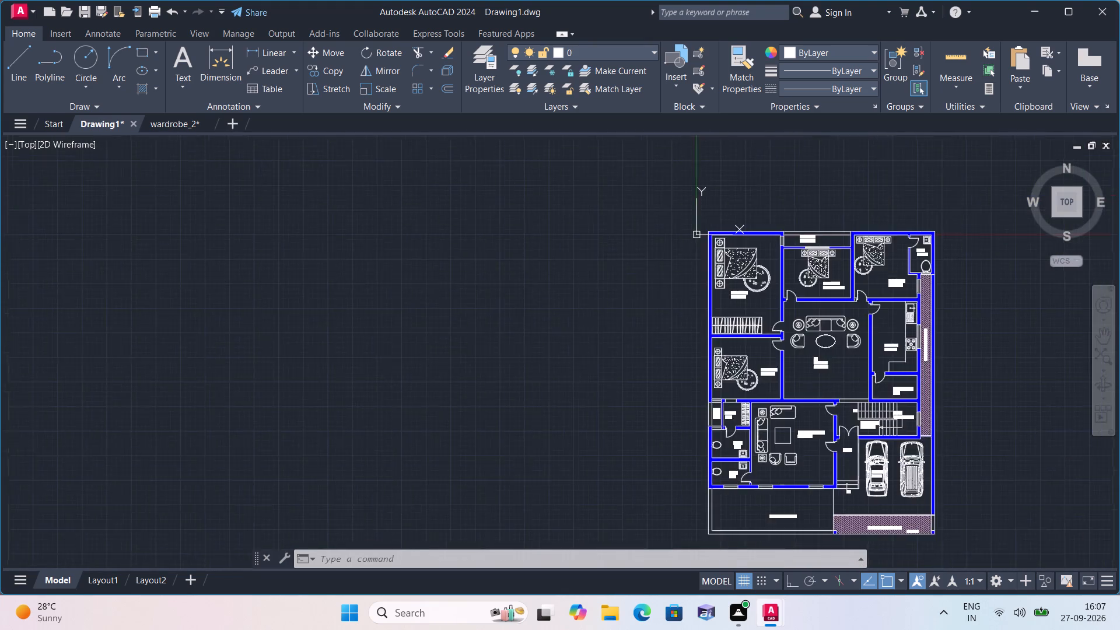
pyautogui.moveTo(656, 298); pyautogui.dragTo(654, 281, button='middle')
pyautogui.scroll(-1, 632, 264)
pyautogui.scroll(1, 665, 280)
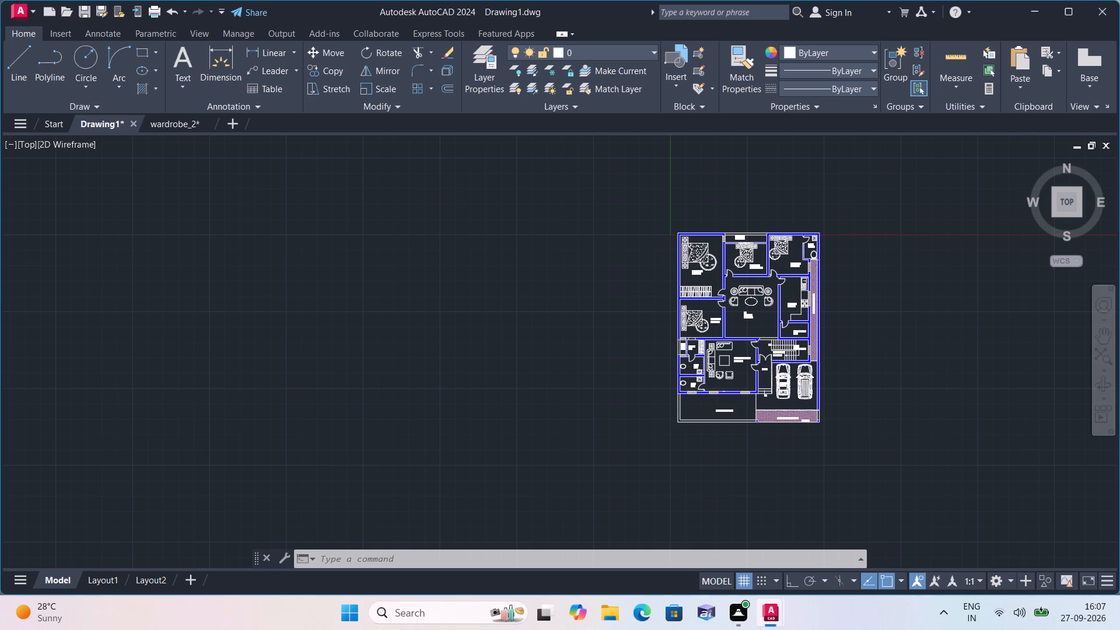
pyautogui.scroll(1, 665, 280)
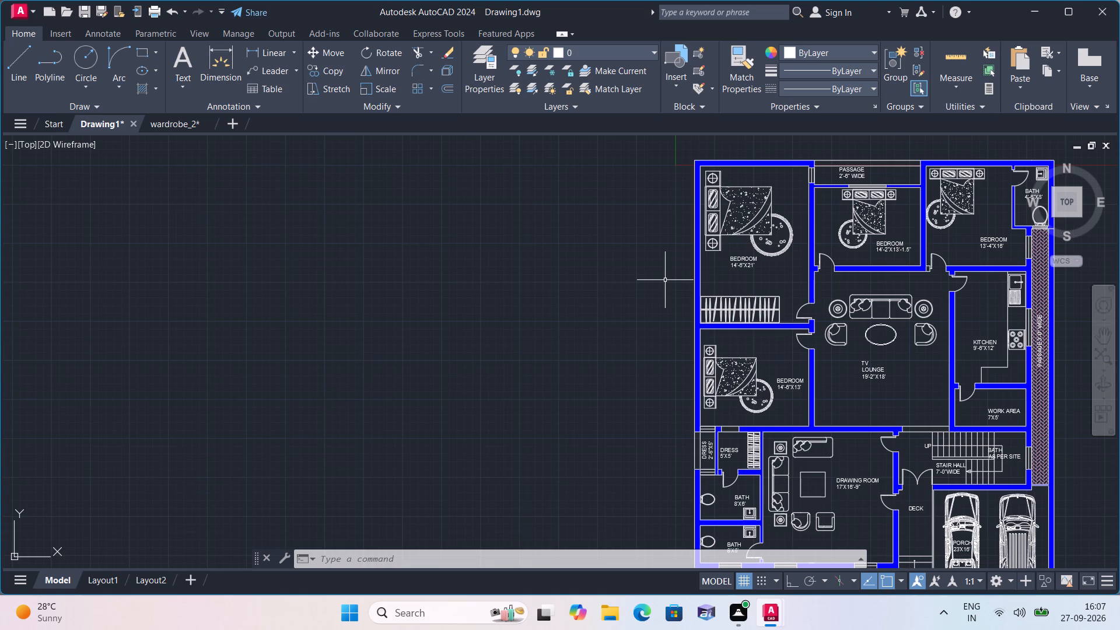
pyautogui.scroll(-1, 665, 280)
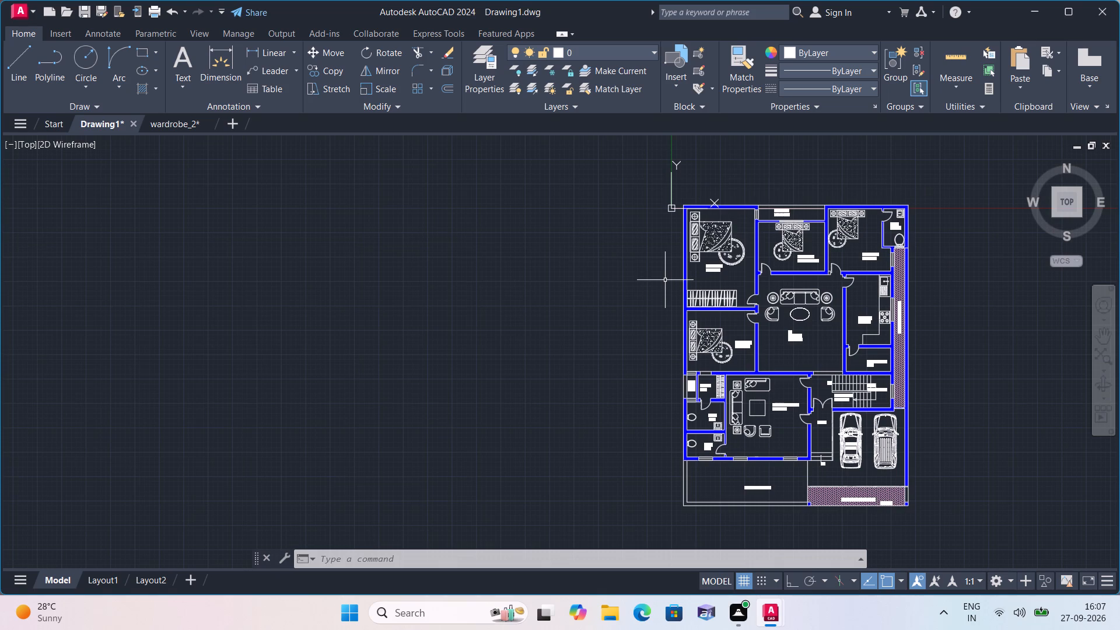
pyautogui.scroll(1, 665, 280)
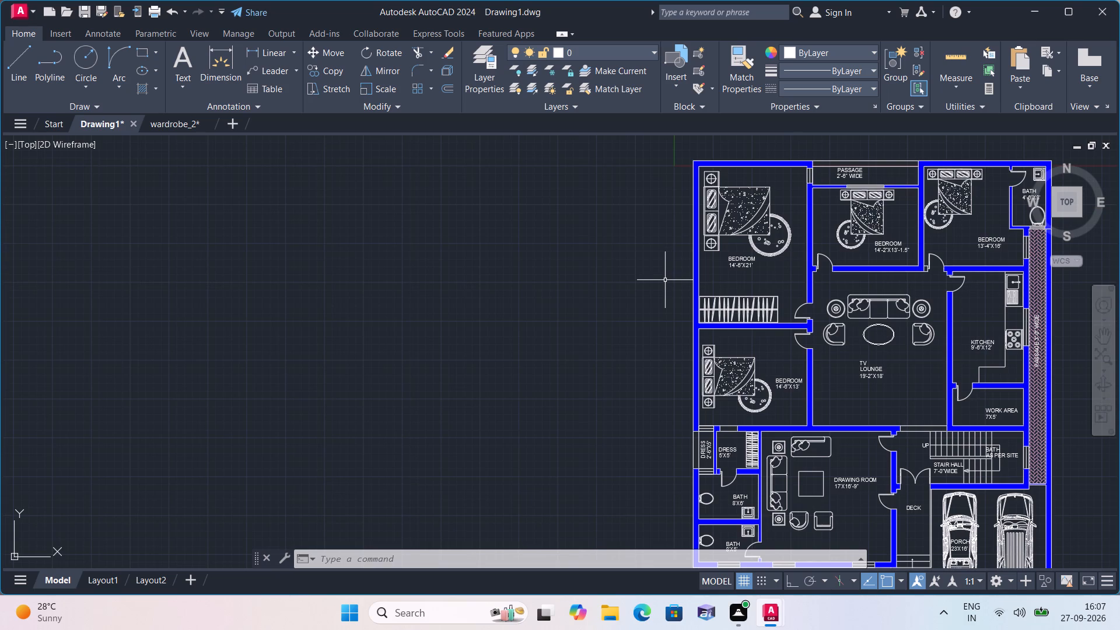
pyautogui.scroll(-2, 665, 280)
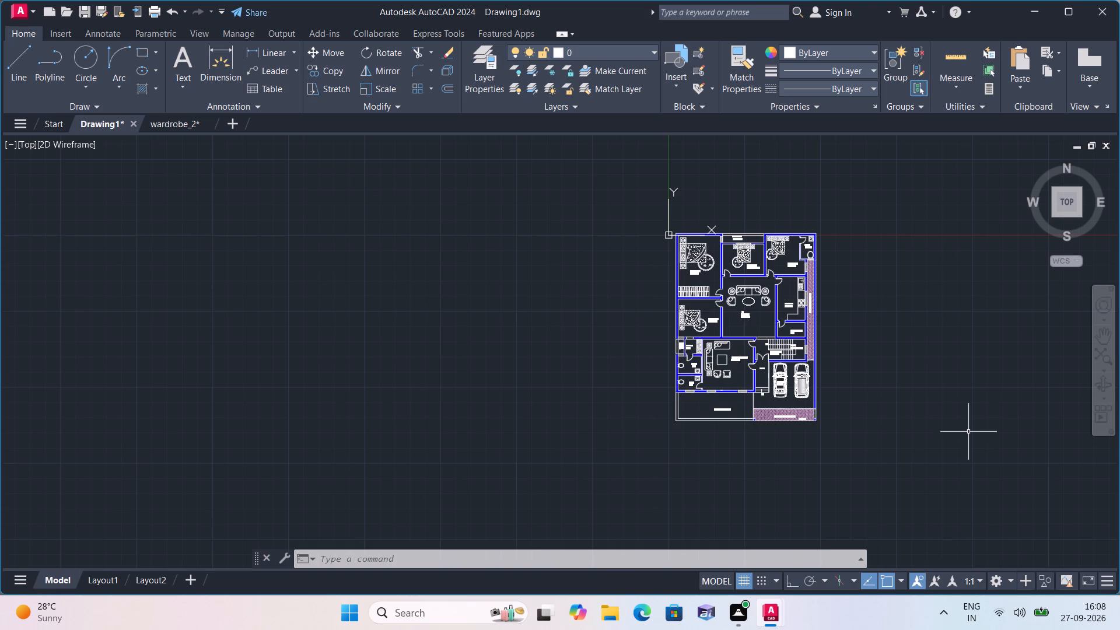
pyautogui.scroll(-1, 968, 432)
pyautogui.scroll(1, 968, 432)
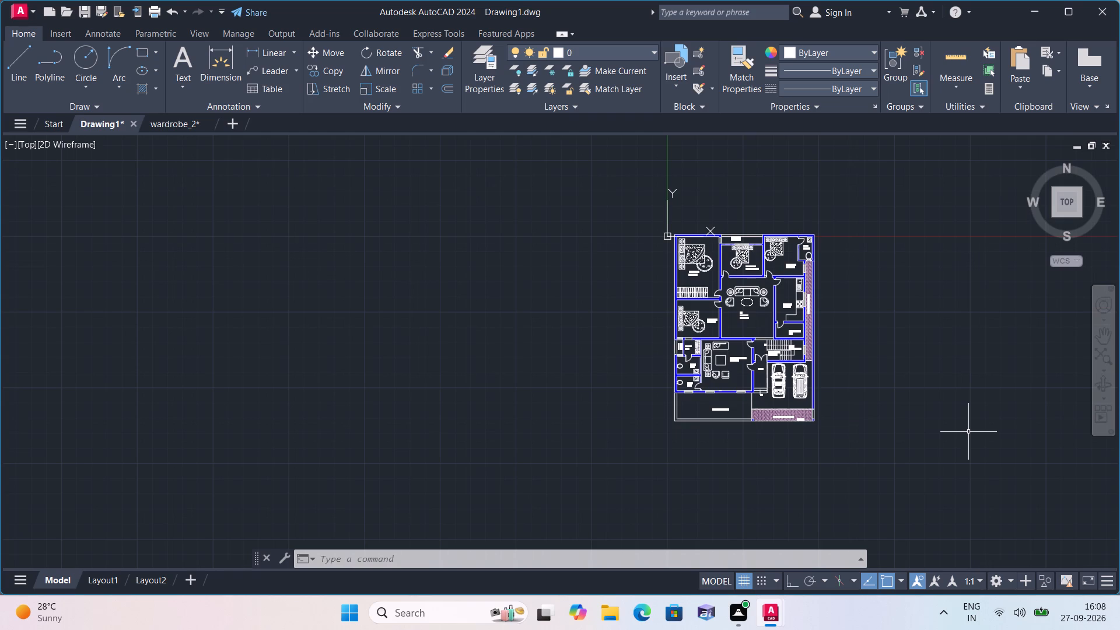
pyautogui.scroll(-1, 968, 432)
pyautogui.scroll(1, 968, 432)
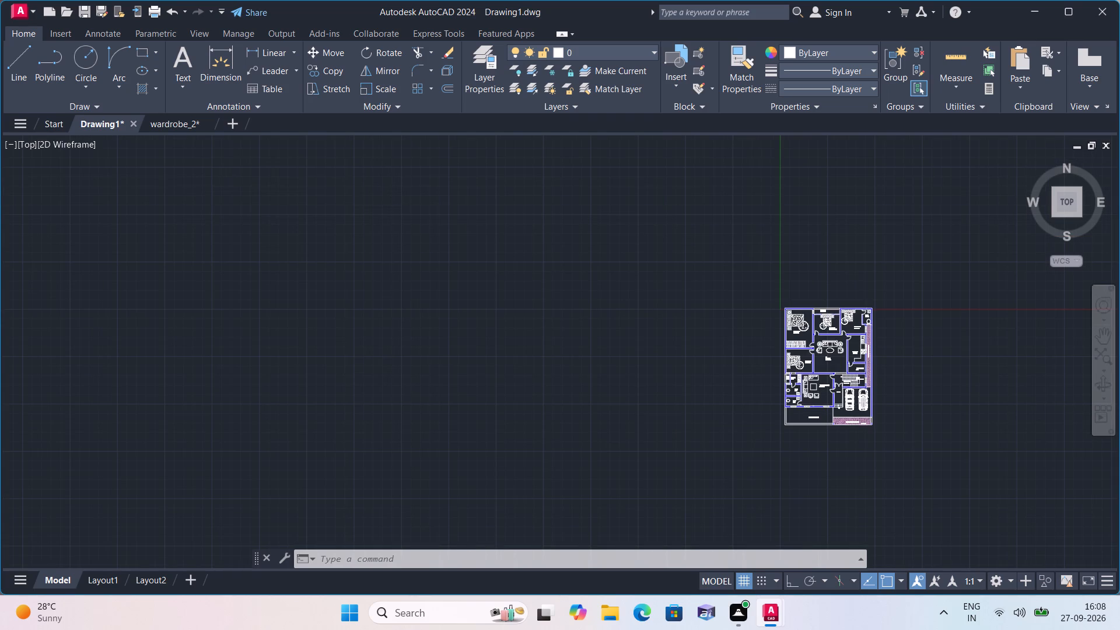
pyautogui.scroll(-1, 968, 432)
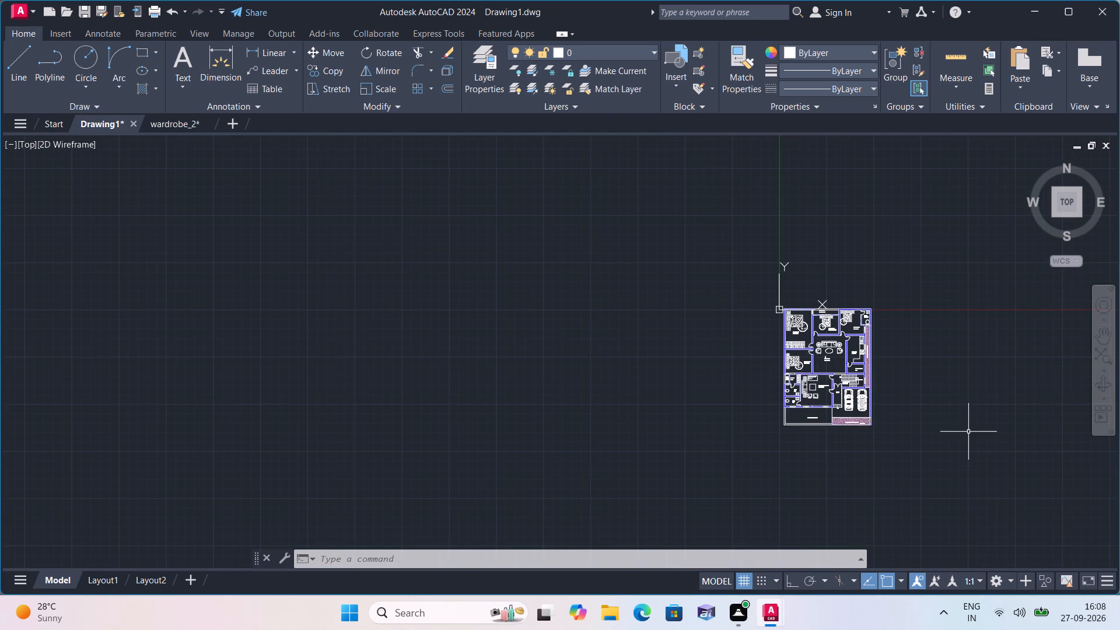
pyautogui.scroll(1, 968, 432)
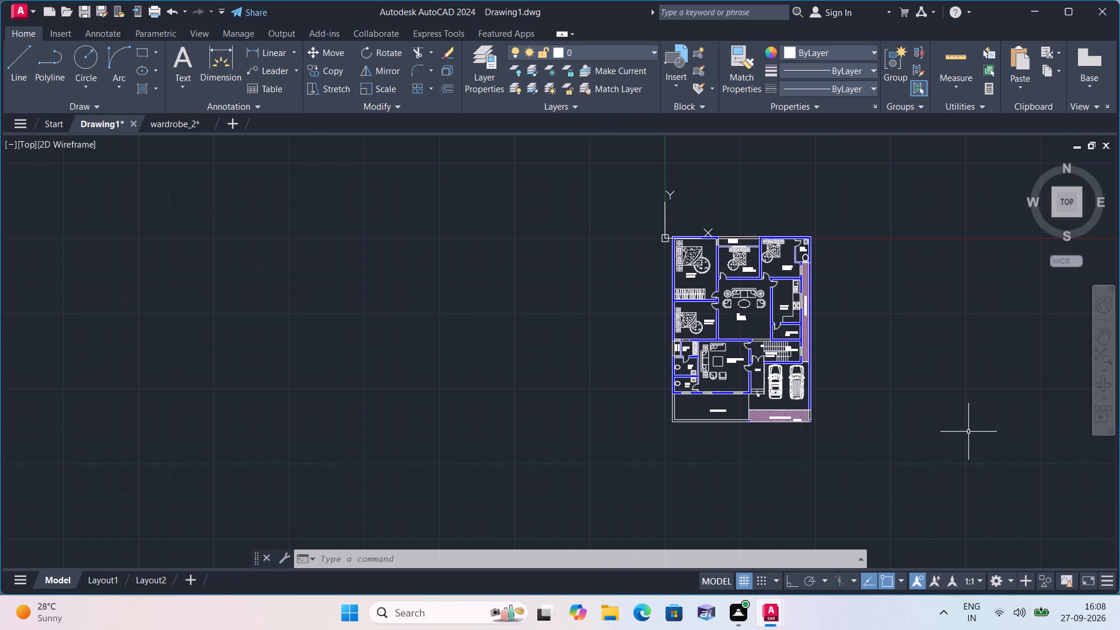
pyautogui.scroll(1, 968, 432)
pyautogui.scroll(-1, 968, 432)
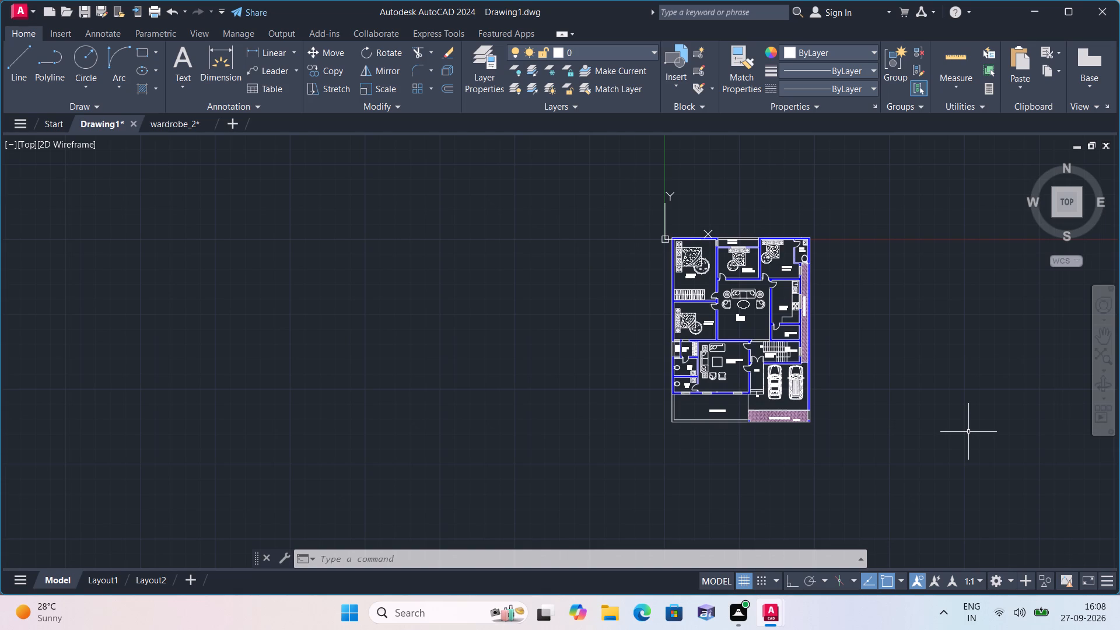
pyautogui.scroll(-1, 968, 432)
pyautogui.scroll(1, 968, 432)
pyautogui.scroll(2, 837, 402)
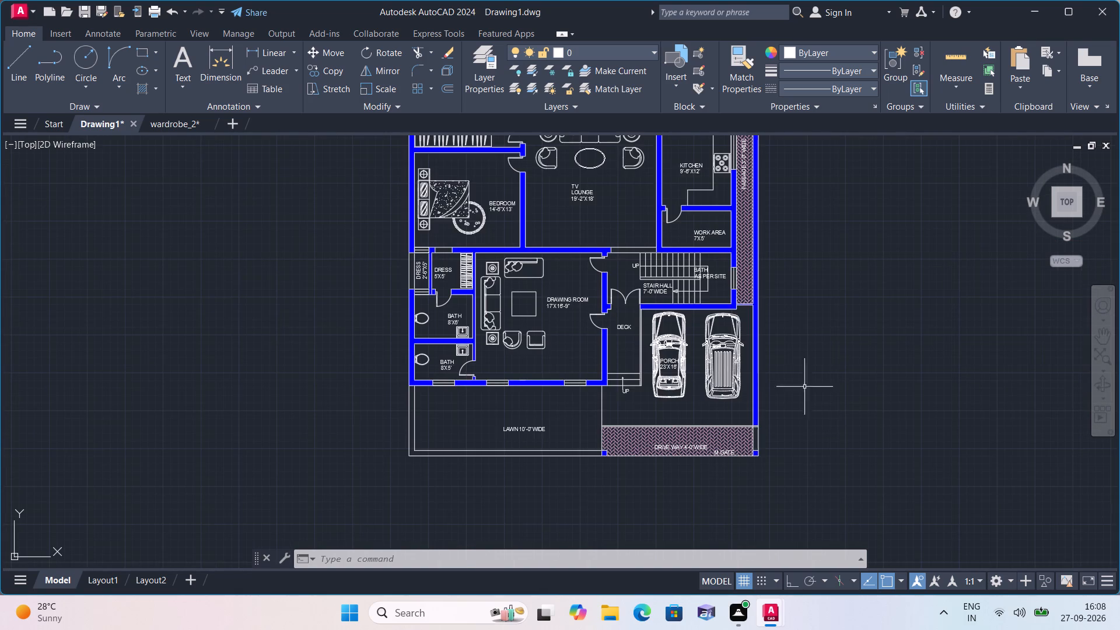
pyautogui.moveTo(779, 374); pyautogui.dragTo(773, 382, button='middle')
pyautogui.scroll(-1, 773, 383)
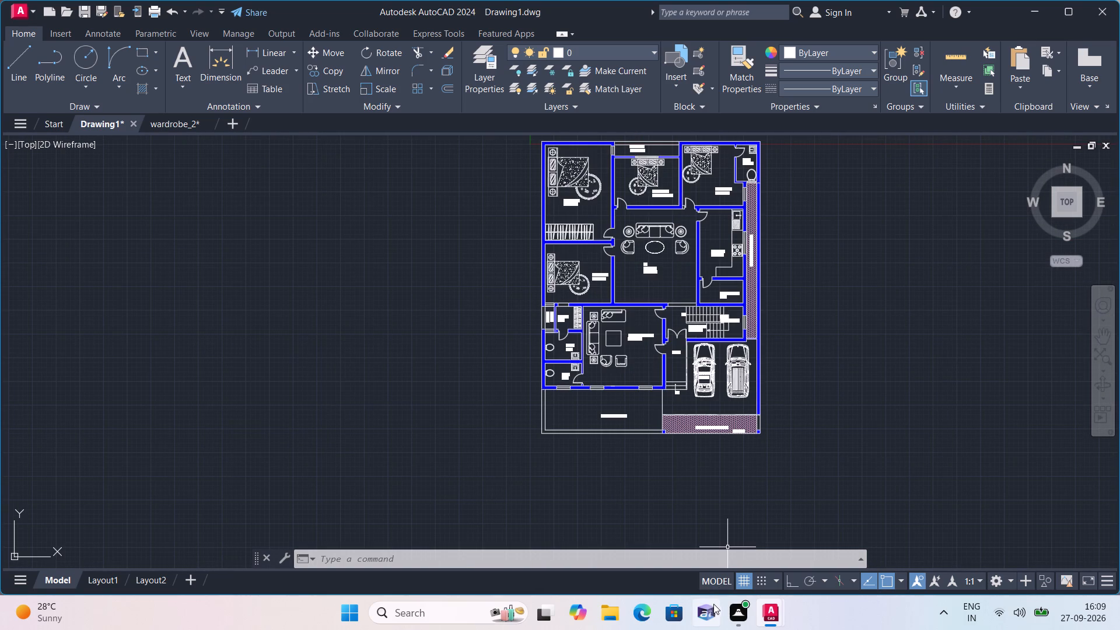
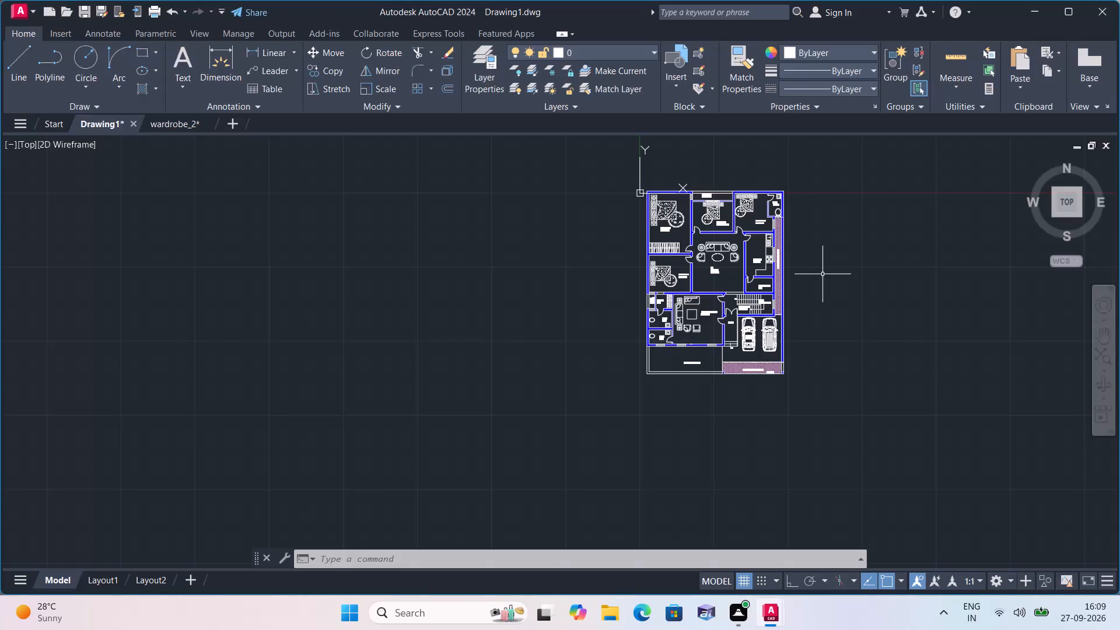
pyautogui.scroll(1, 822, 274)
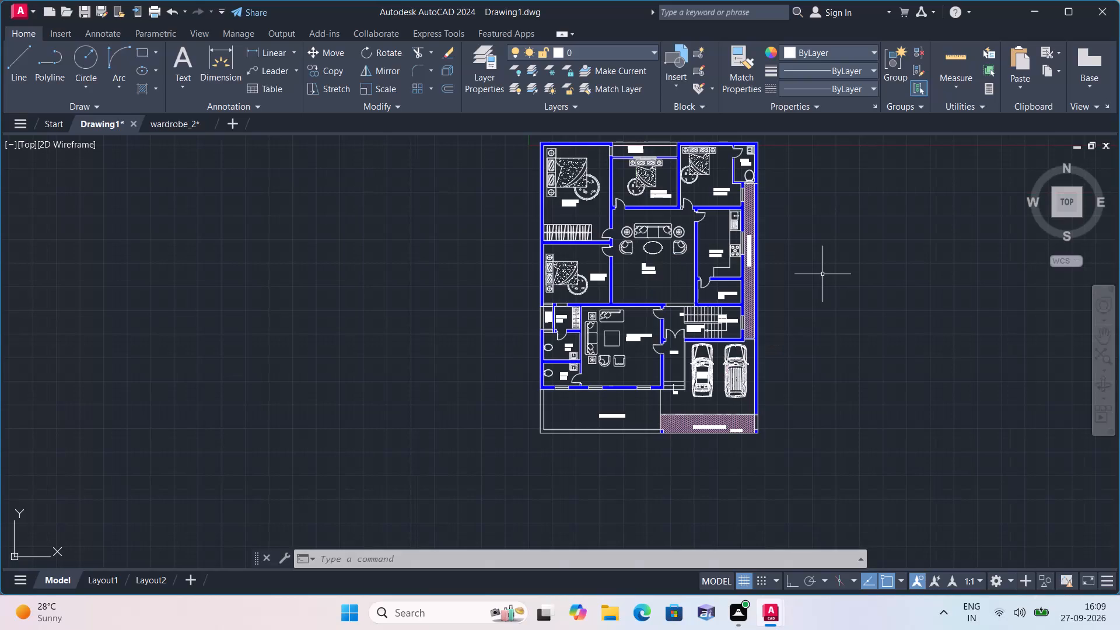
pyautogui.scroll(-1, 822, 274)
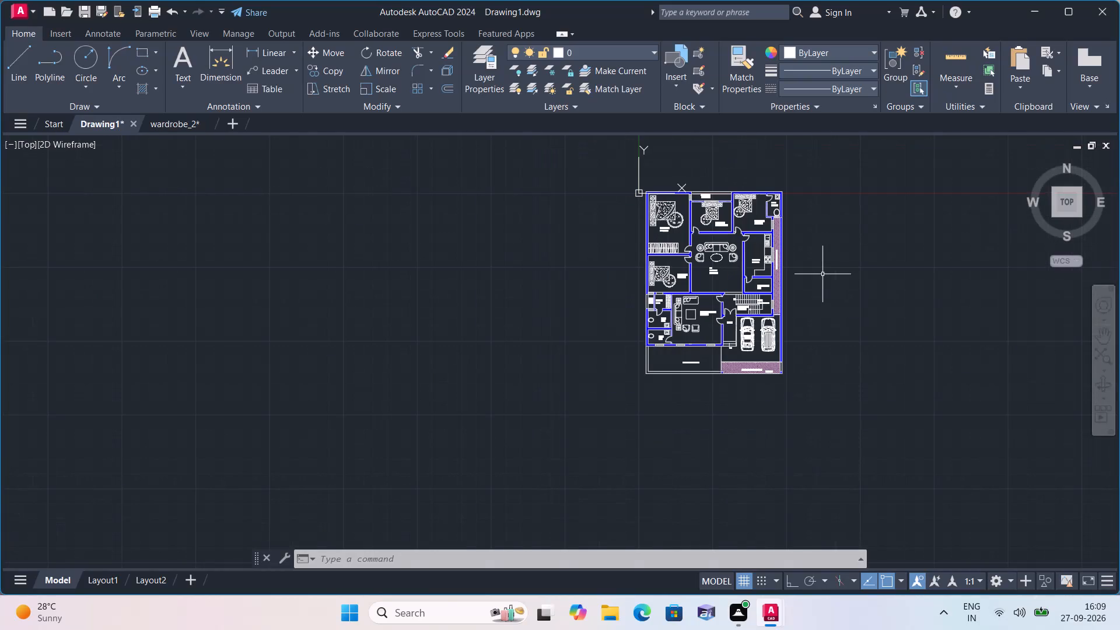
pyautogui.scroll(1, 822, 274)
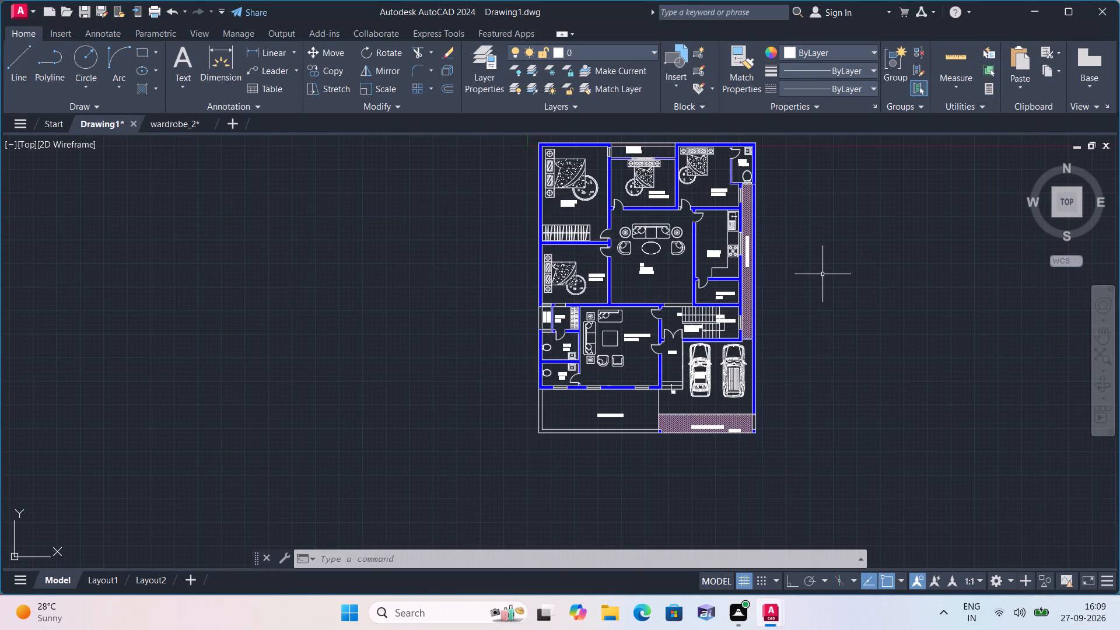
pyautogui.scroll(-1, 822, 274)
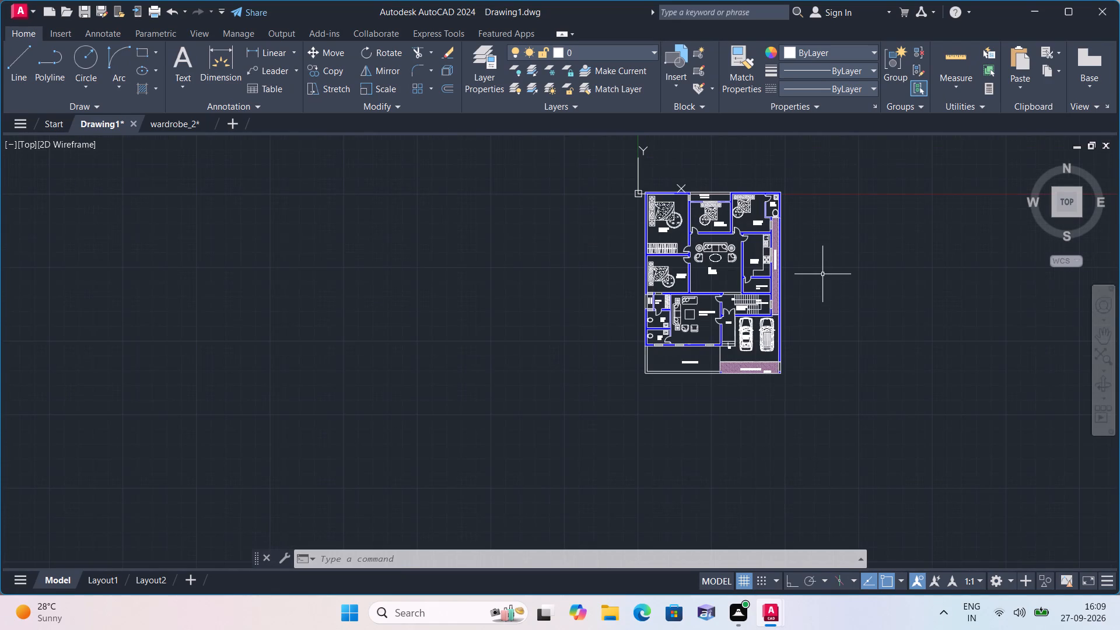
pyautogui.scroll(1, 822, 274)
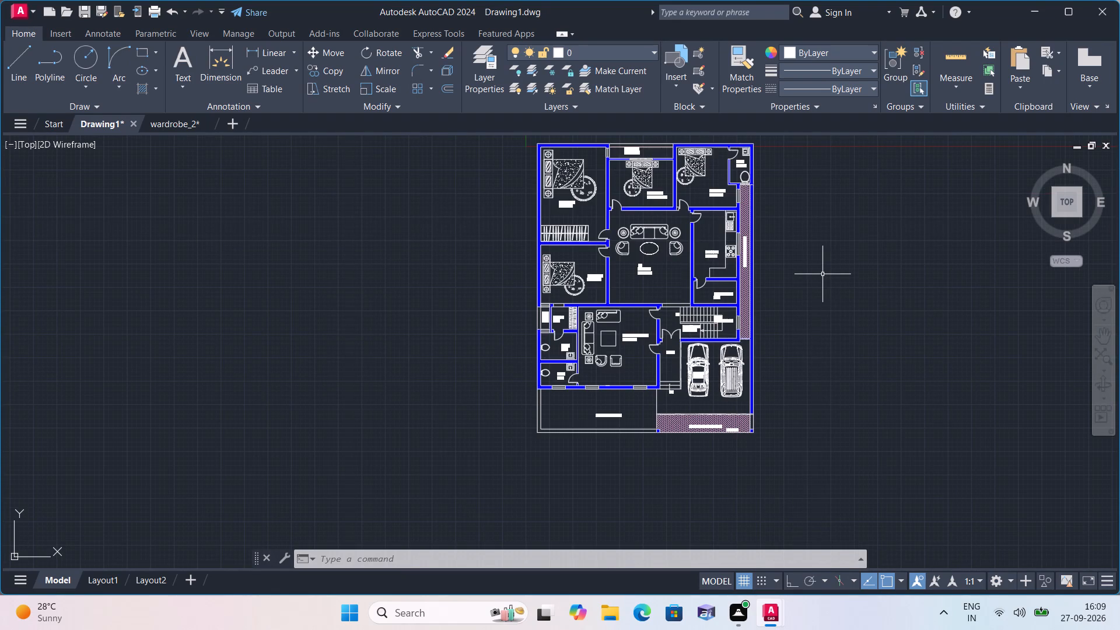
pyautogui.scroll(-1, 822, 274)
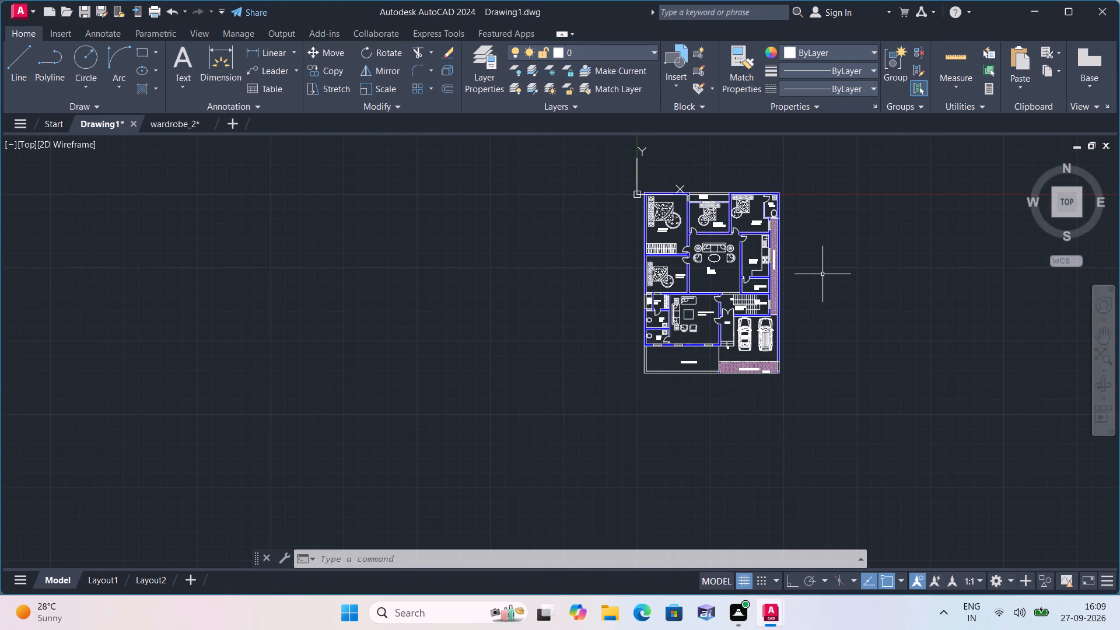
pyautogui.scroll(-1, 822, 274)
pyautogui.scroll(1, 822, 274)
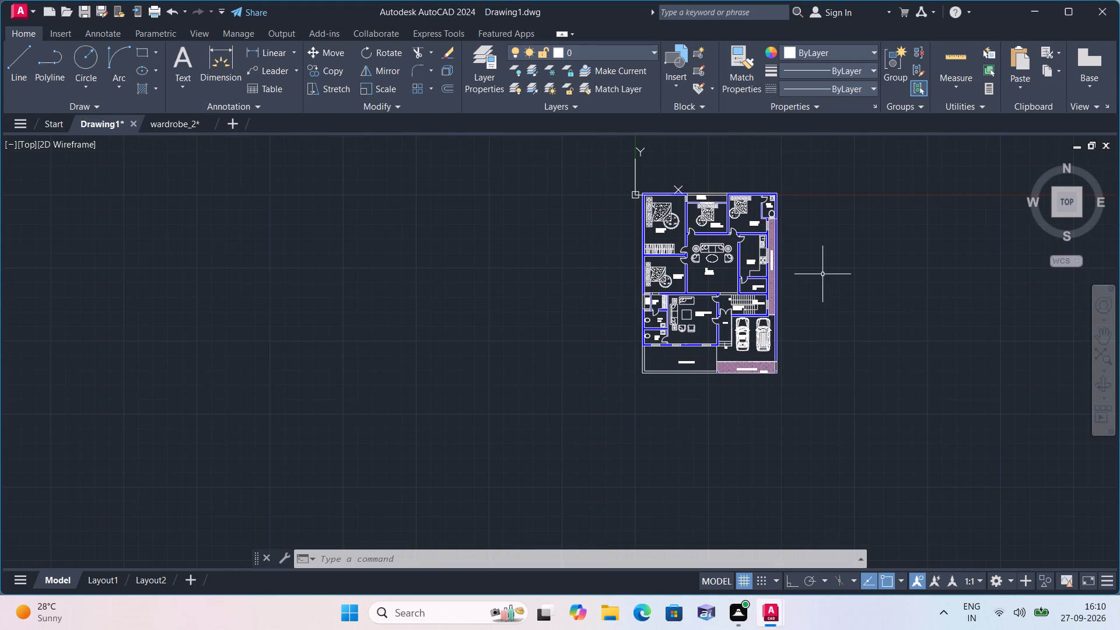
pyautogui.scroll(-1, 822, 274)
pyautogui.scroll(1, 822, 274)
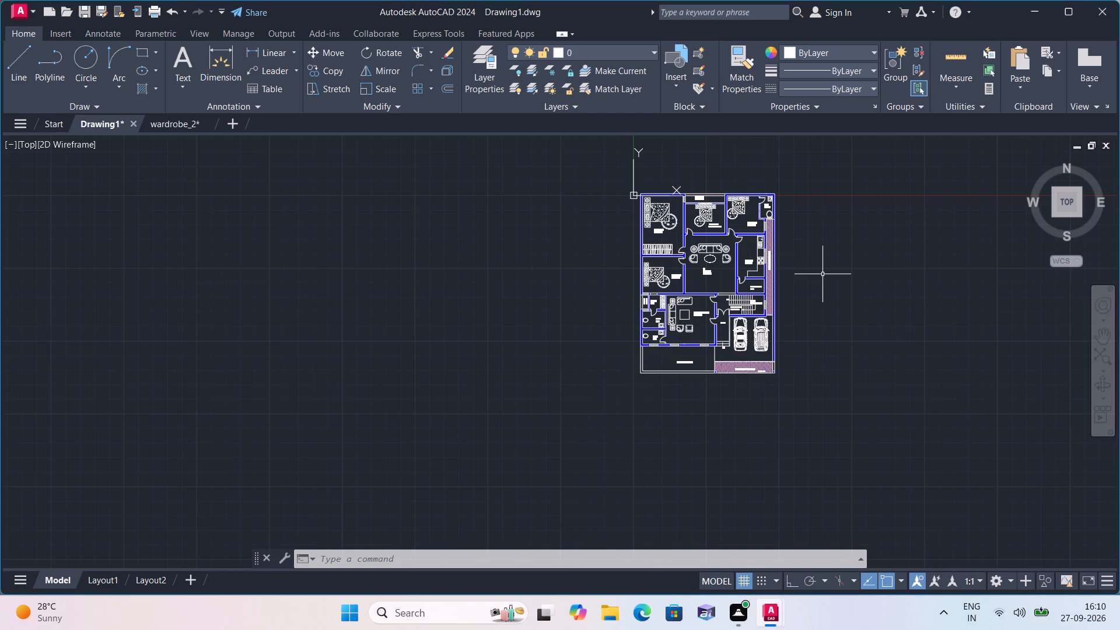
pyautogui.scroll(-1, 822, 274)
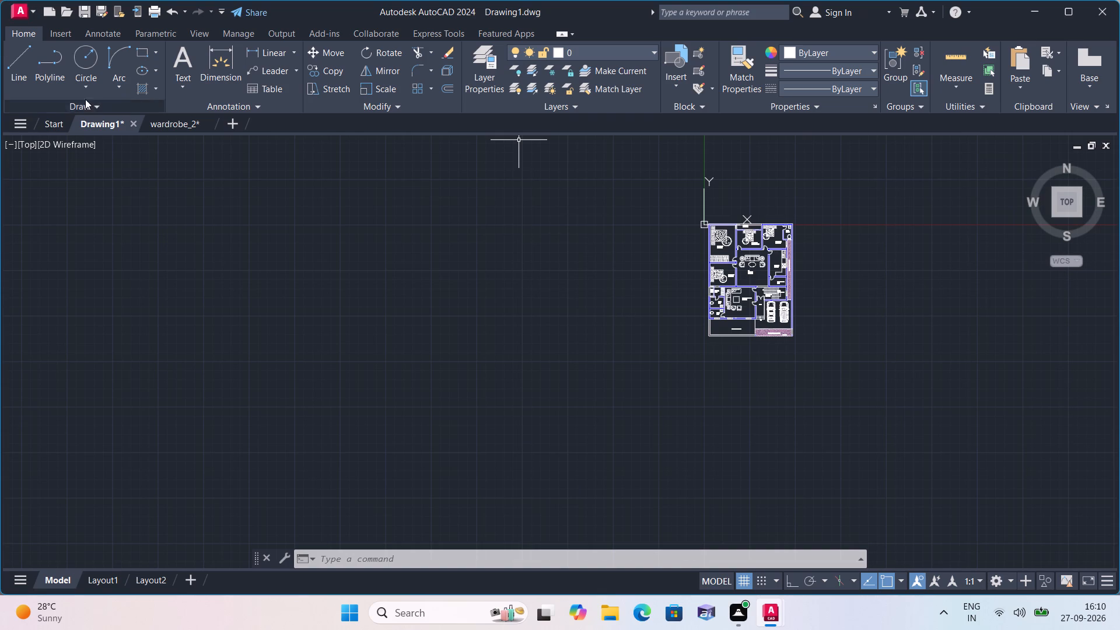
# Save the floor plan drawing in the Downloads folder under the file name blue27.
pyautogui.click(18, 11)
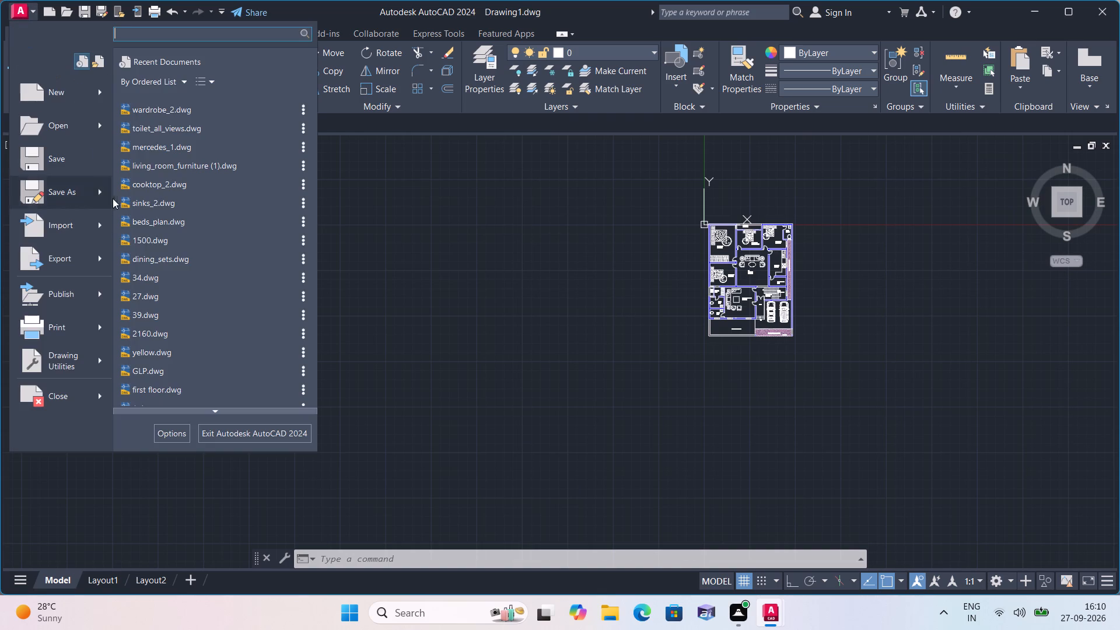
pyautogui.click(69, 159)
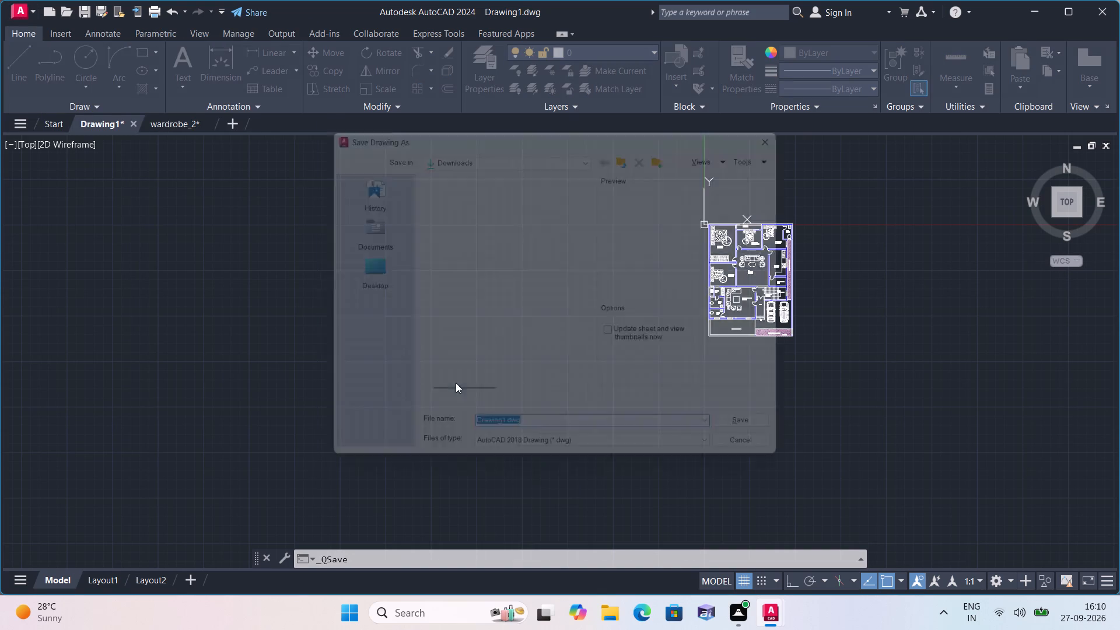
pyautogui.click(569, 437)
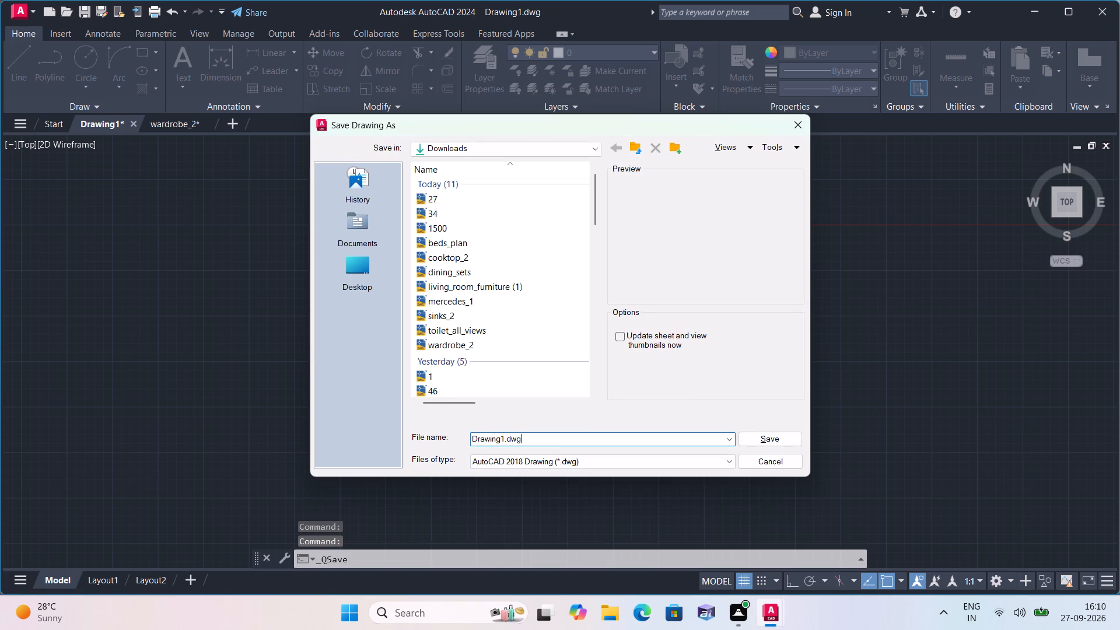
pyautogui.press('BackSpace')
pyautogui.press('BackSpace')
pyautogui.press('BackSpace')
pyautogui.press('BackSpace')
pyautogui.press('BackSpace')
pyautogui.press('BackSpace')
pyautogui.press('BackSpace')
pyautogui.press('BackSpace')
pyautogui.press('BackSpace')
pyautogui.press('BackSpace')
pyautogui.press('BackSpace')
pyautogui.press('BackSpace')
pyautogui.press('BackSpace')
pyautogui.press('BackSpace')
pyautogui.press('BackSpace')
pyautogui.press('BackSpace')
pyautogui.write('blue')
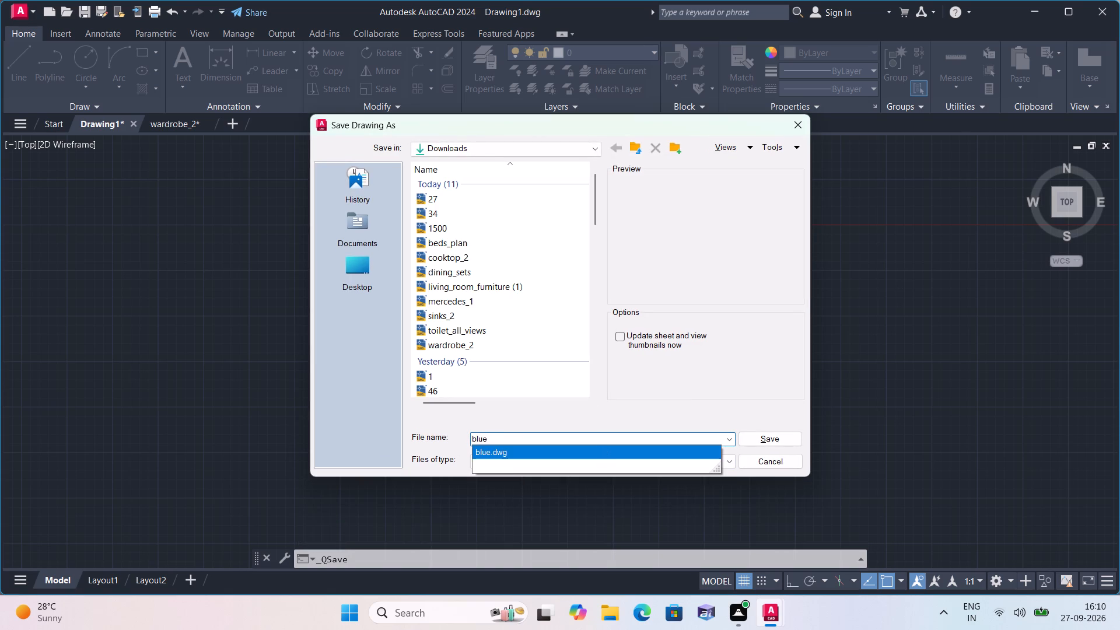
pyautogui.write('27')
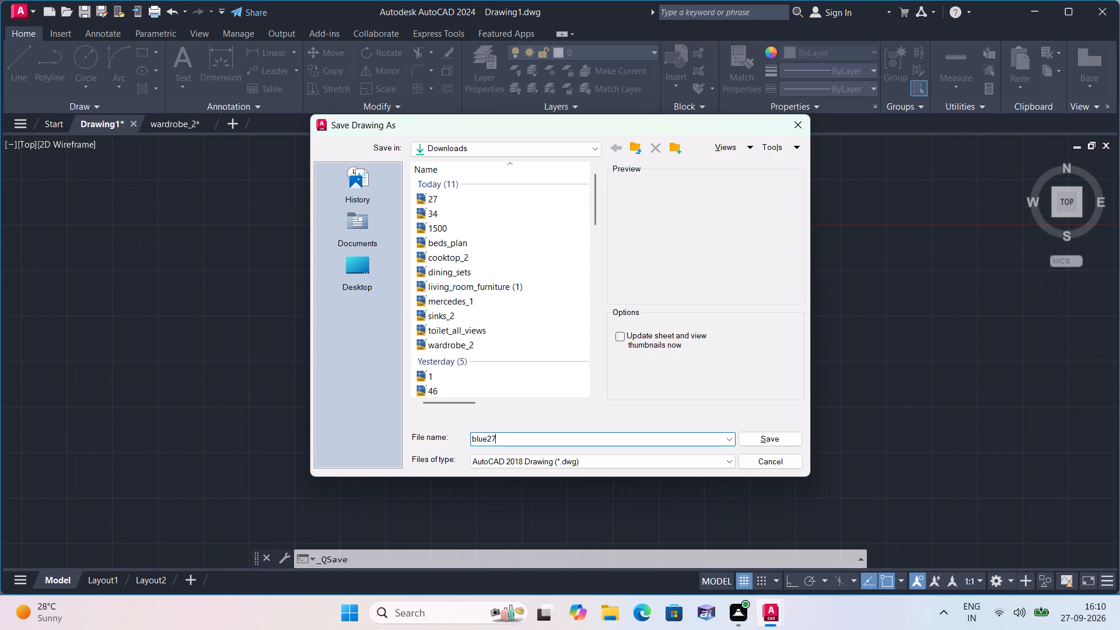
pyautogui.click(762, 439)
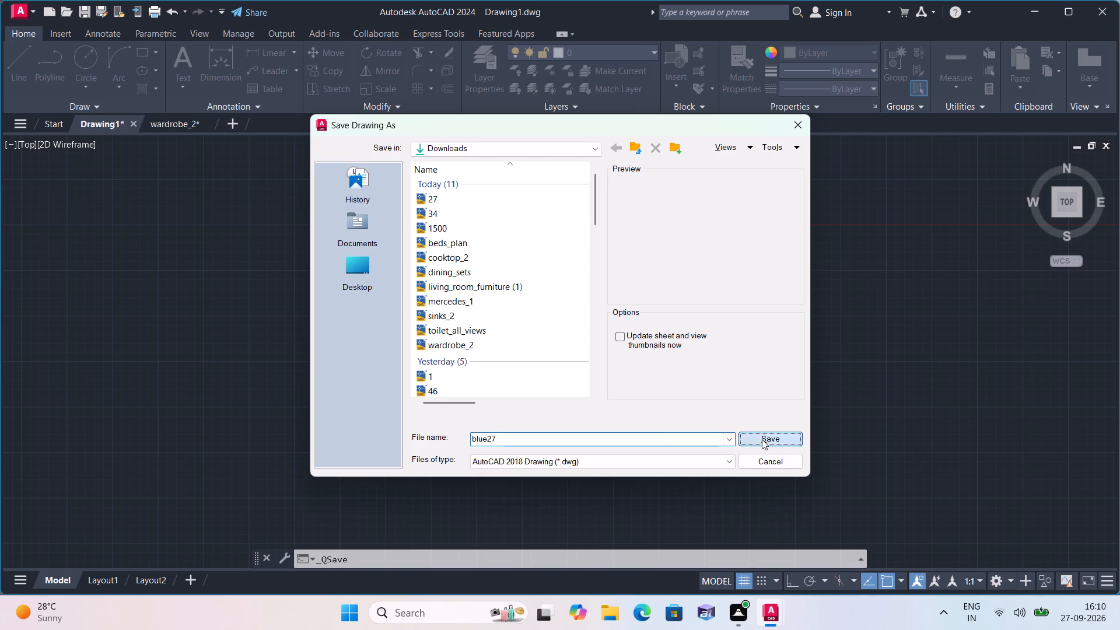
# Start a single-sheet plot with the DWG To PDF.pc3 plotter and ISO A4 (297.00 x 210.00 MM) paper.
pyautogui.write('plot')
pyautogui.press('space')
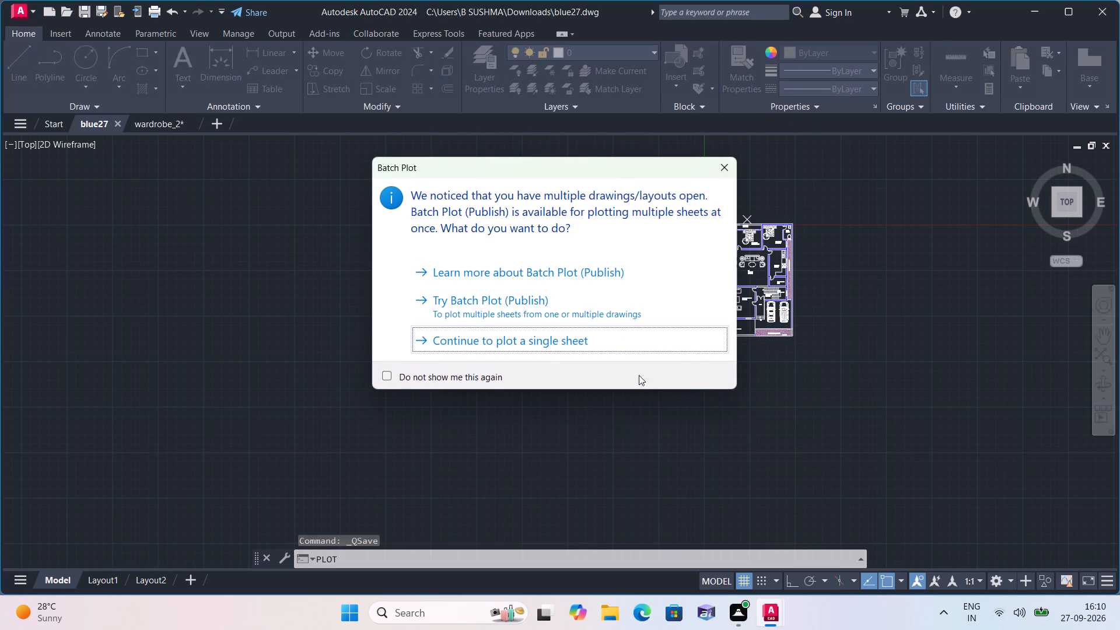
pyautogui.click(720, 164)
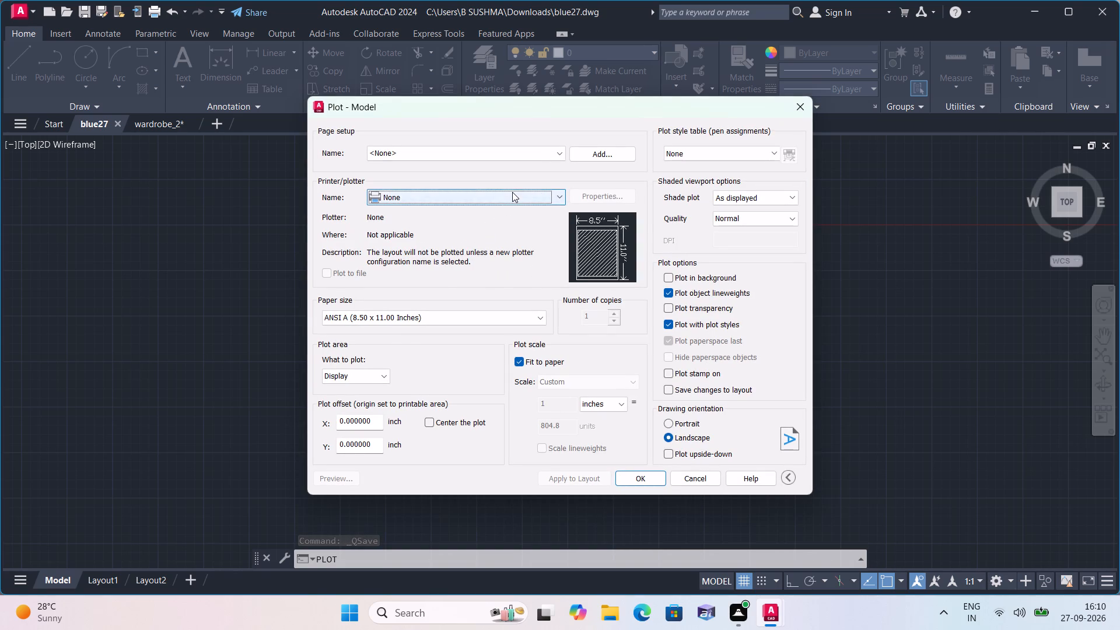
pyautogui.click(512, 192)
pyautogui.click(430, 341)
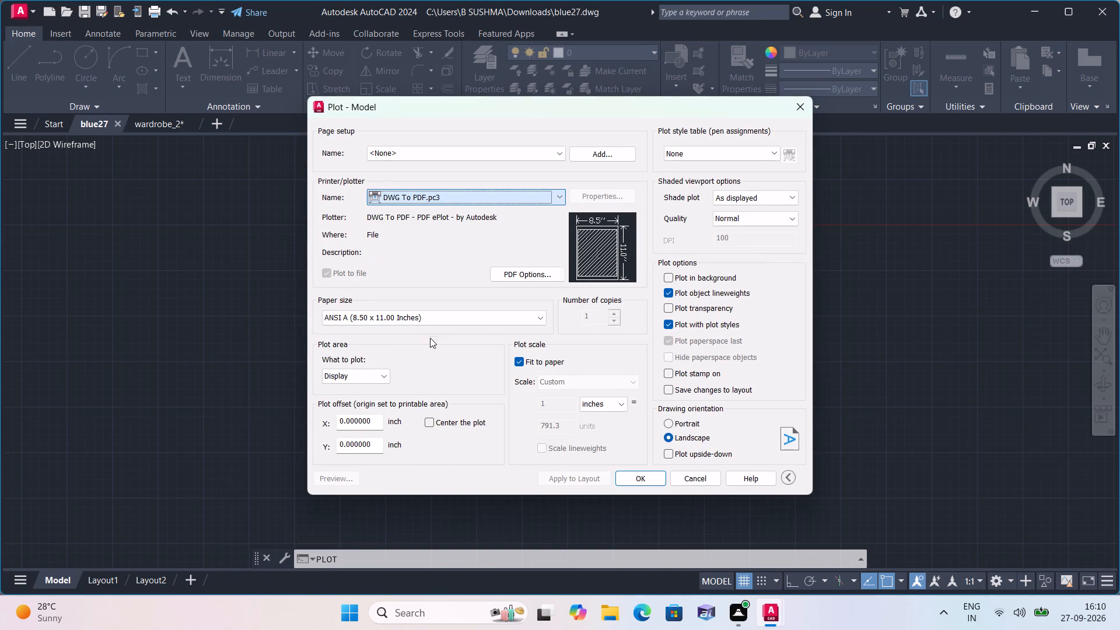
pyautogui.click(430, 317)
pyautogui.scroll(-7, 391, 439)
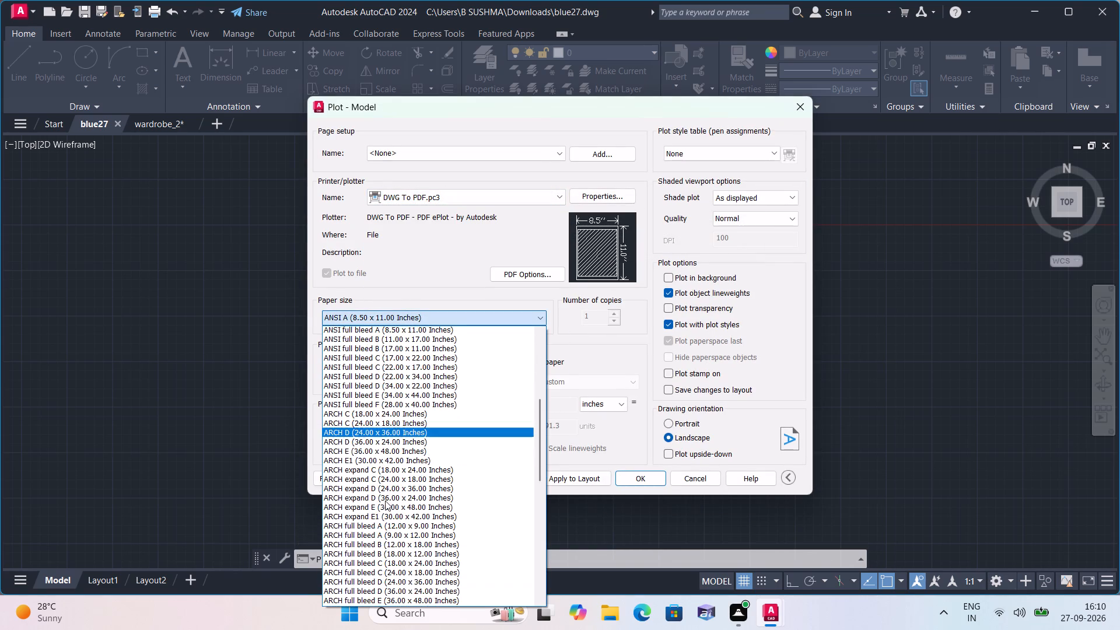
pyautogui.scroll(-5, 385, 501)
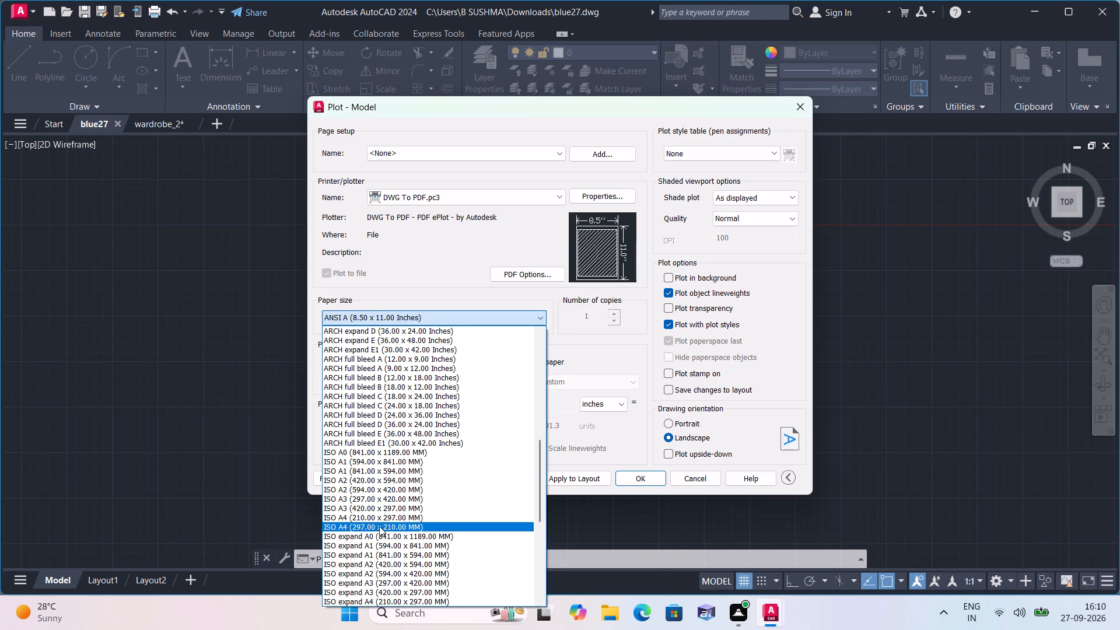
pyautogui.click(379, 526)
# Set the plot area to a window enclosing the whole floor plan and center the plot on the sheet.
pyautogui.click(379, 373)
pyautogui.click(367, 419)
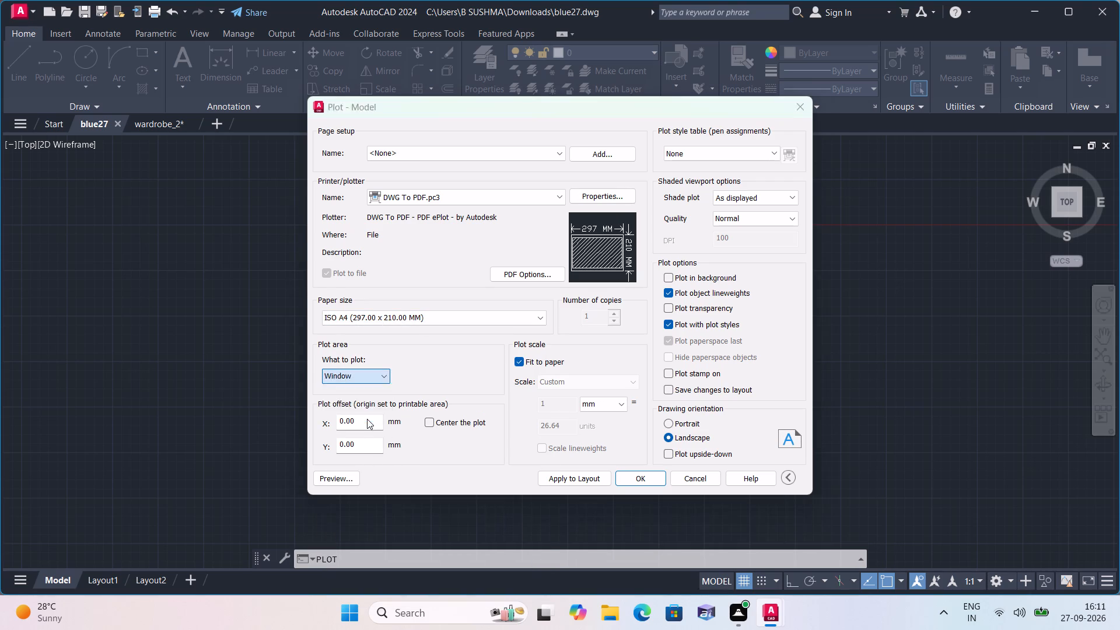
pyautogui.moveTo(554, 411); pyautogui.dragTo(389, 480, button='middle')
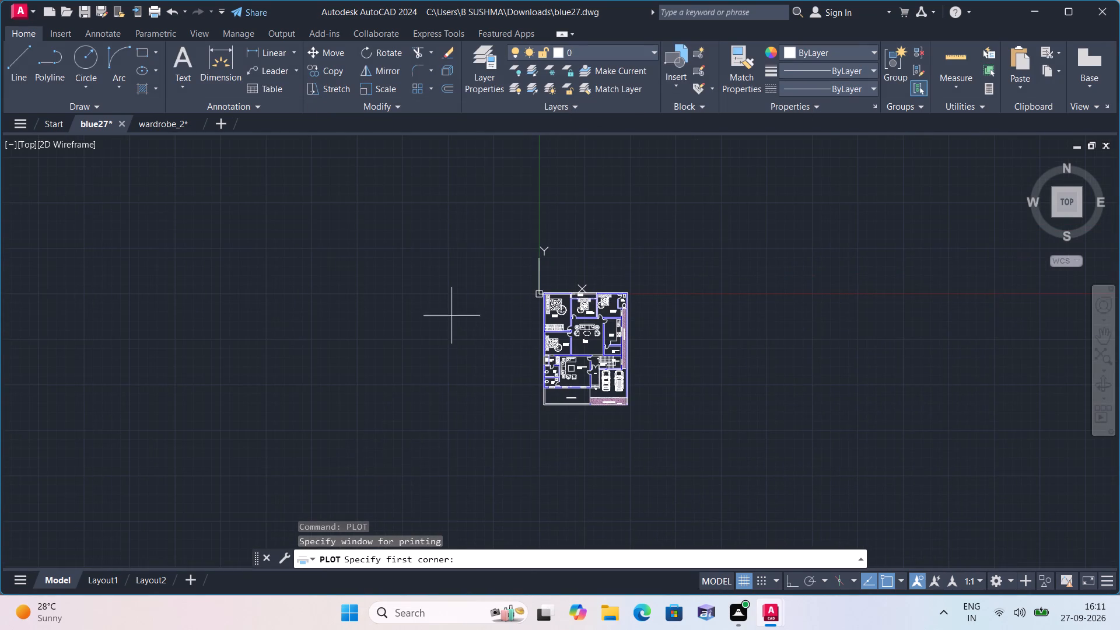
pyautogui.click(456, 258)
pyautogui.click(725, 459)
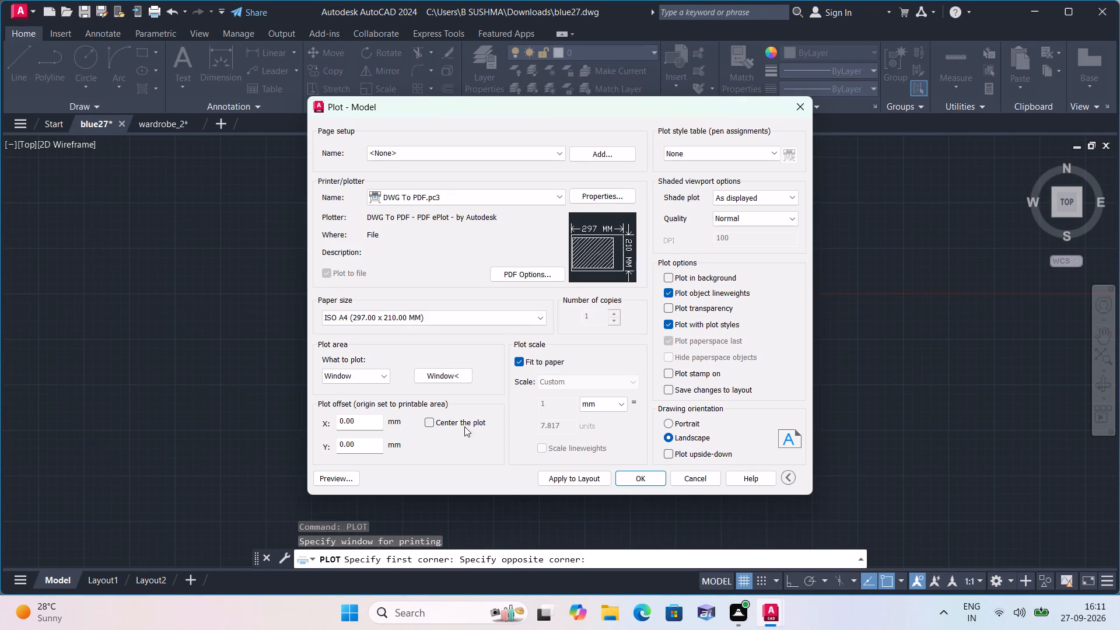
pyautogui.click(425, 421)
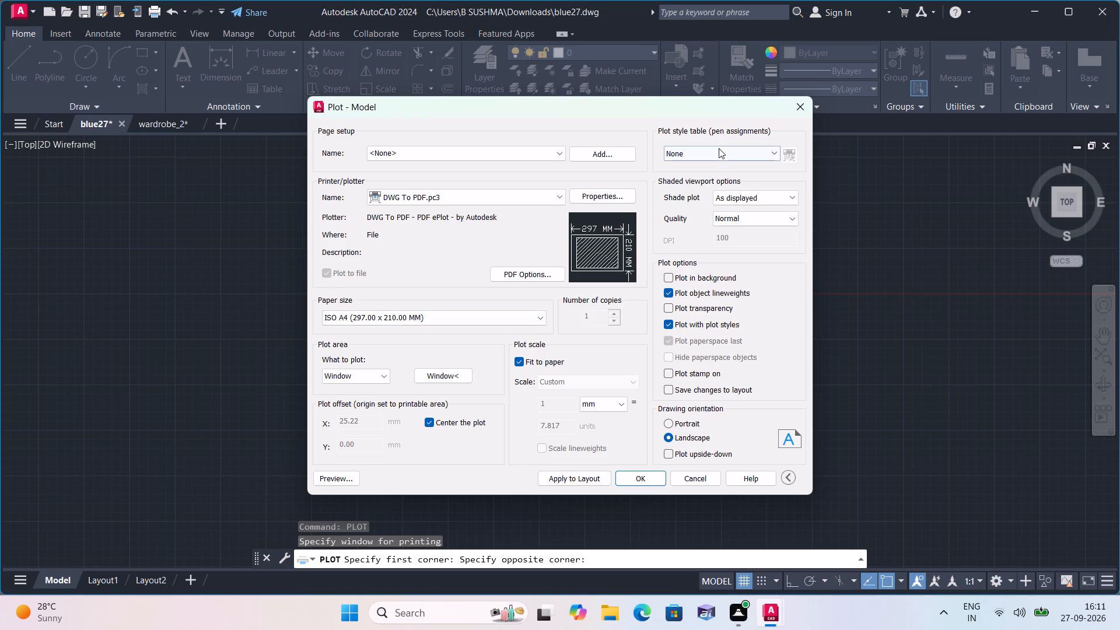
# Choose the acad.ctb plot style table and assign it to all layouts.
pyautogui.click(720, 152)
pyautogui.click(703, 181)
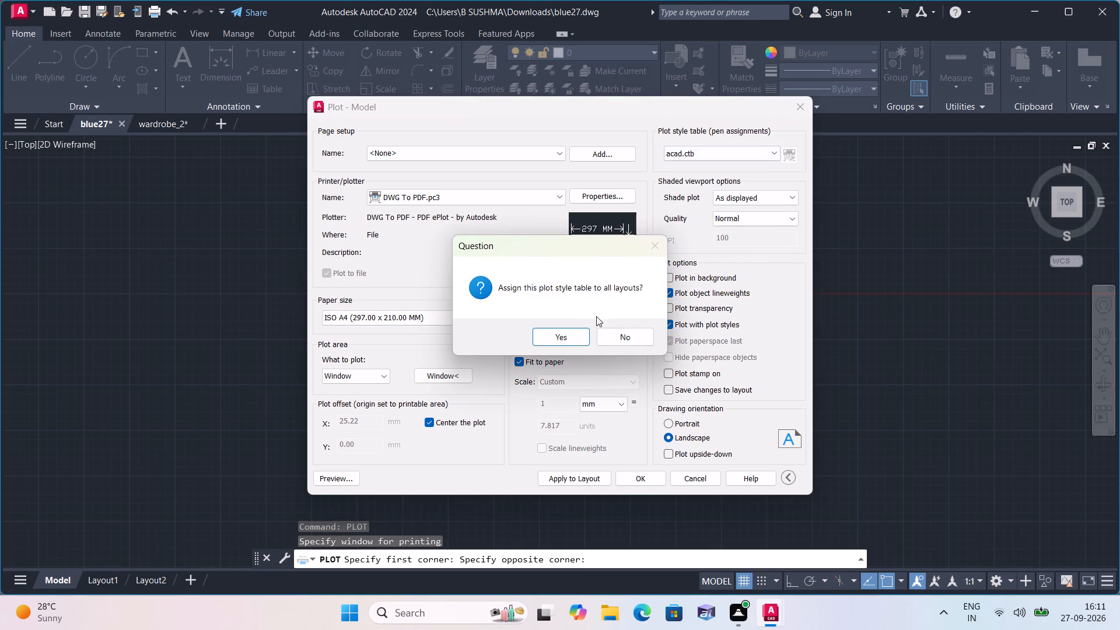
pyautogui.click(557, 341)
# Preview the plot and examine the room labels, furniture and placement of the plan on the sheet.
pyautogui.click(335, 481)
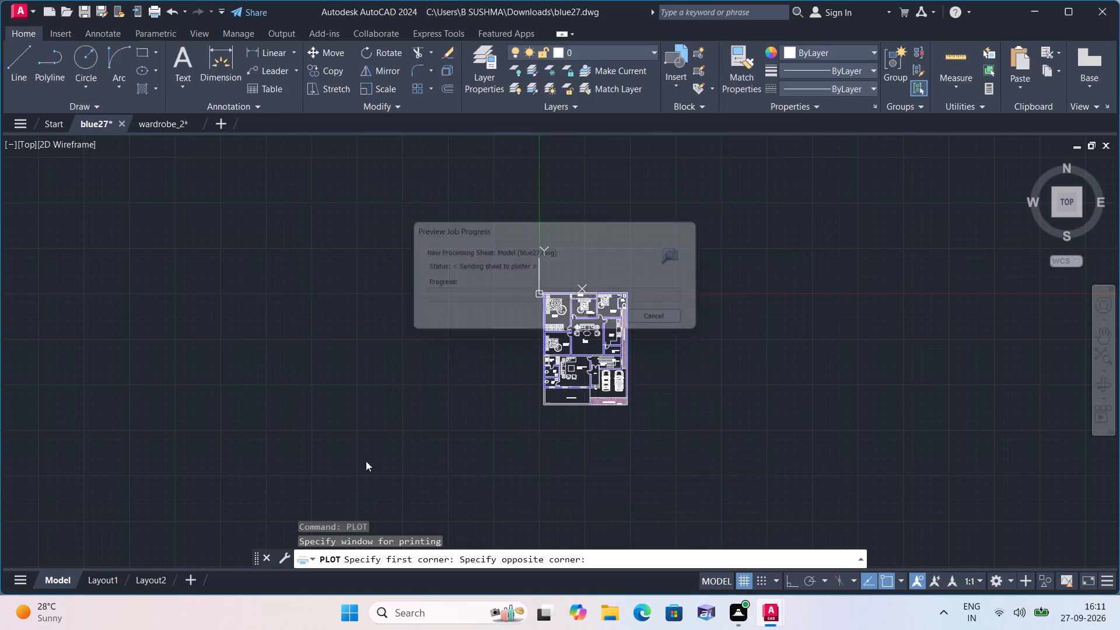
pyautogui.scroll(2, 643, 304)
pyautogui.scroll(1, 495, 393)
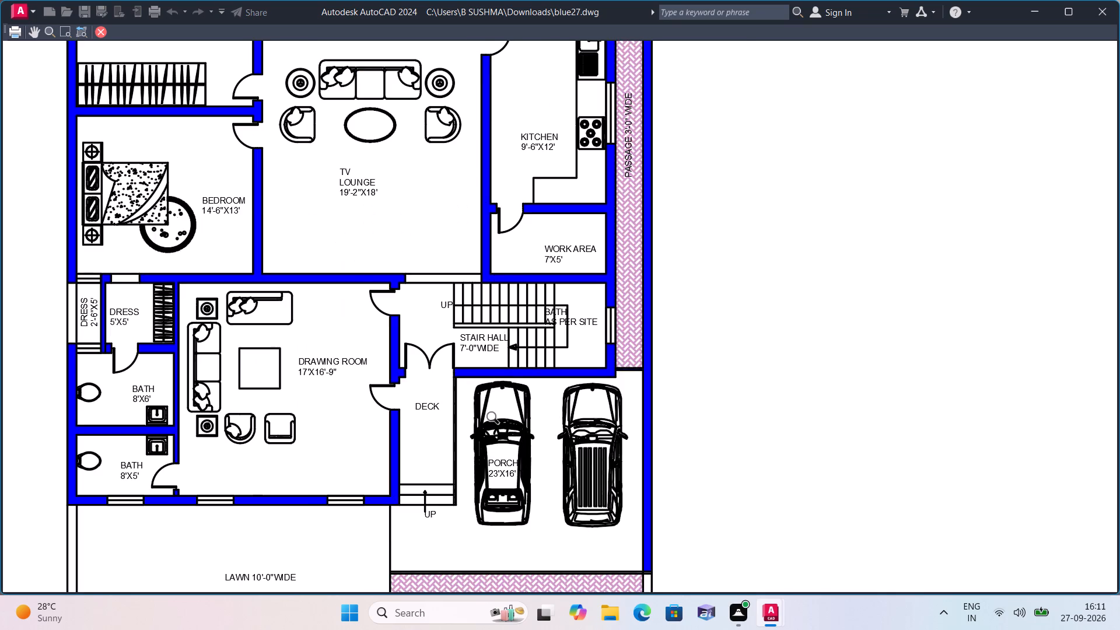
pyautogui.scroll(1, 496, 419)
pyautogui.scroll(-3, 496, 419)
pyautogui.rightClick(753, 379)
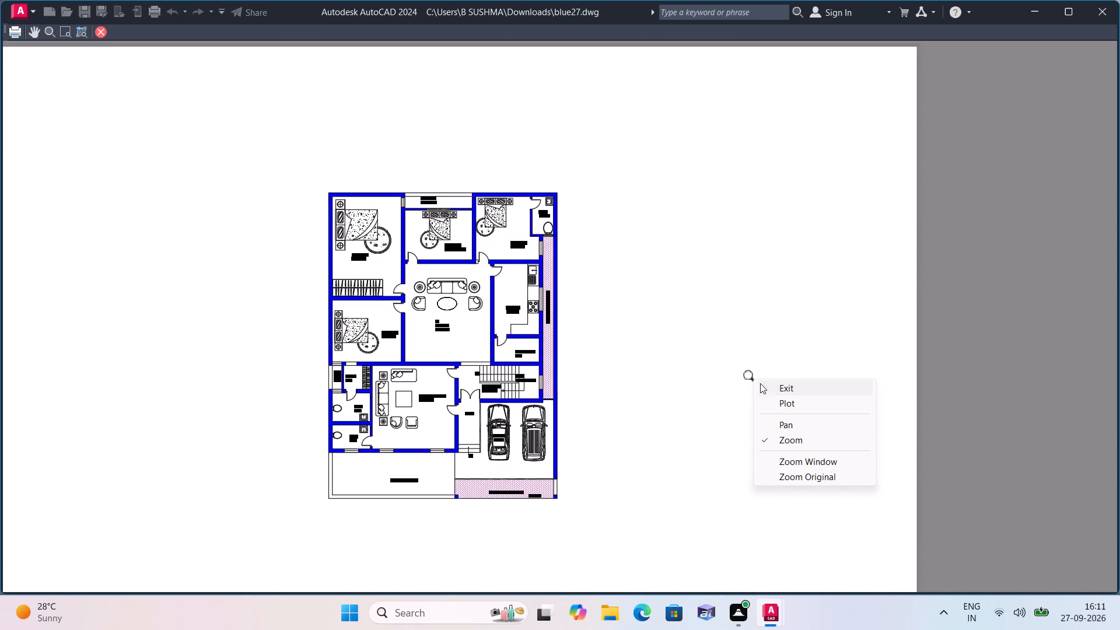
pyautogui.click(779, 387)
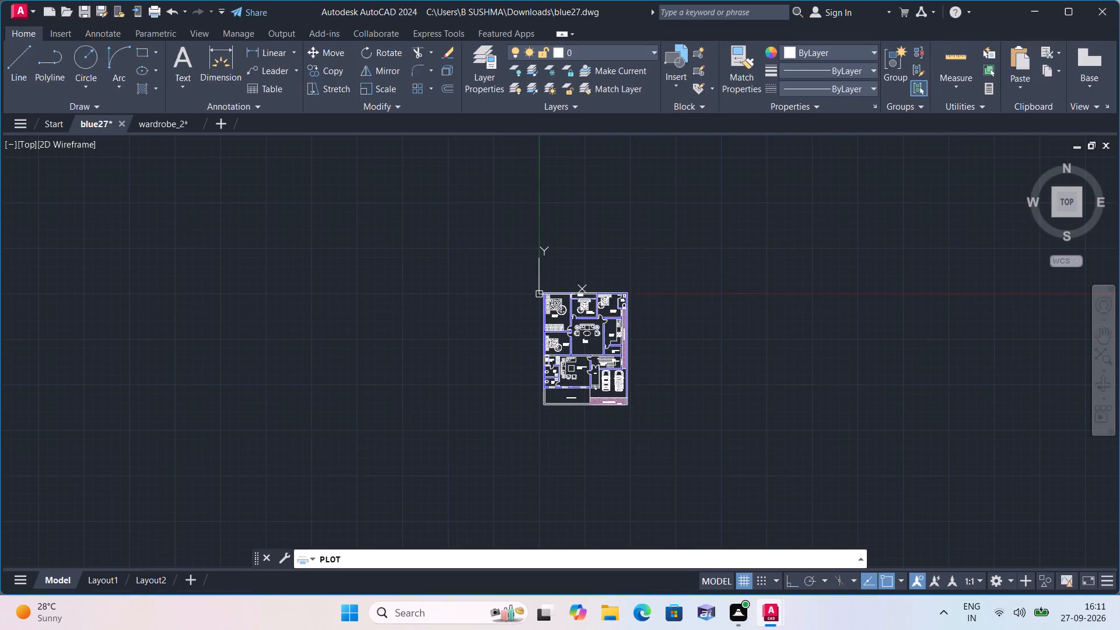
# Apply the plot settings to the layout and plot the floor plan to a PDF in the Documents folder under the proposed name.
pyautogui.click(580, 479)
pyautogui.click(625, 477)
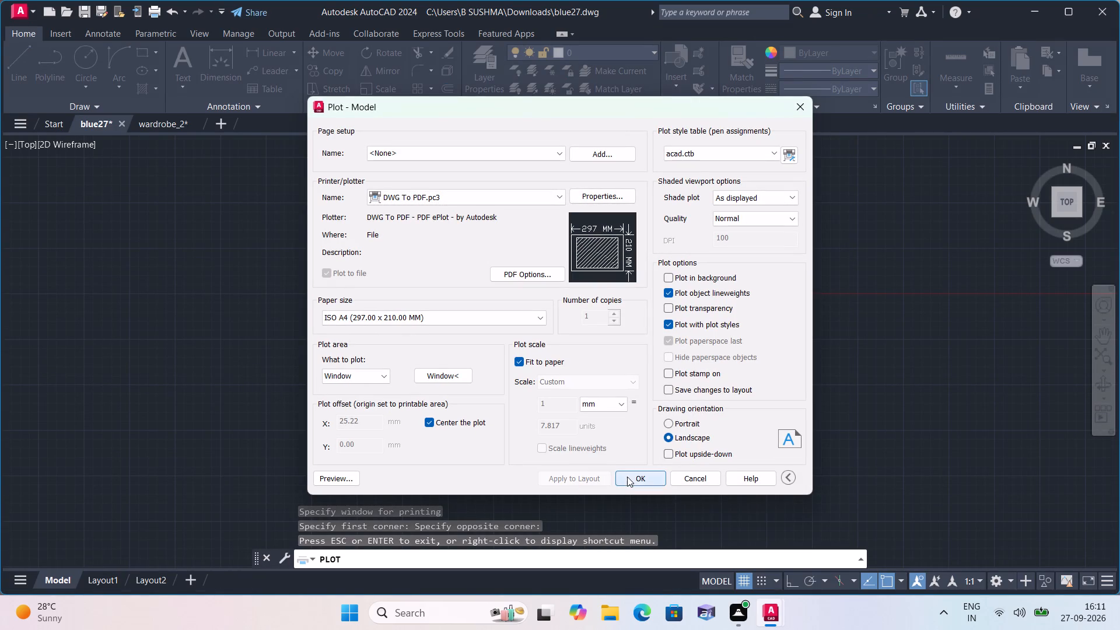
pyautogui.click(773, 439)
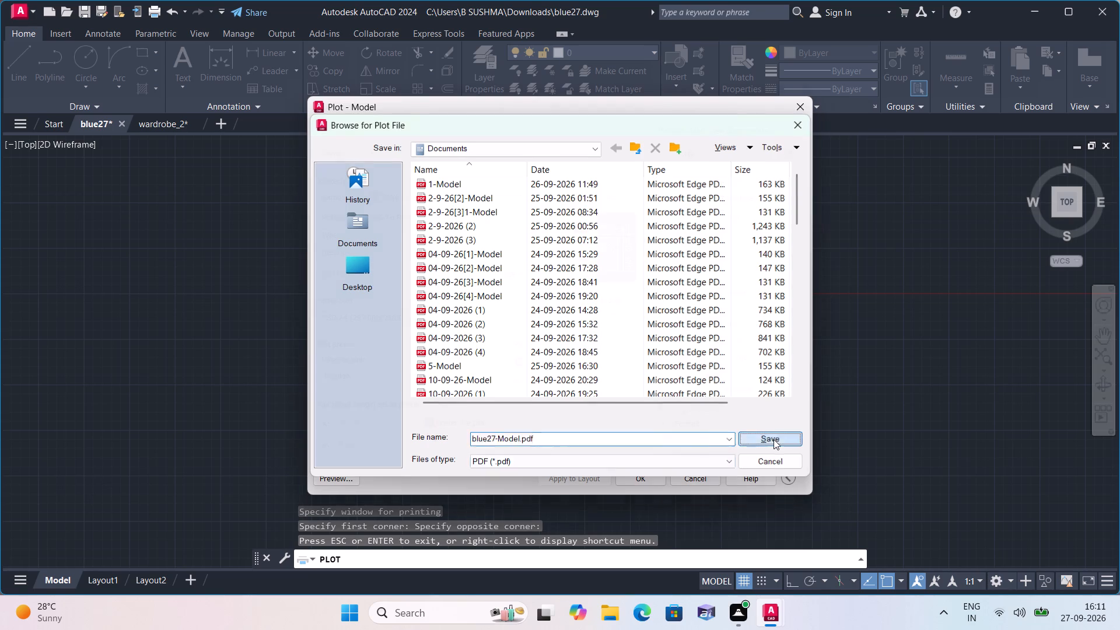